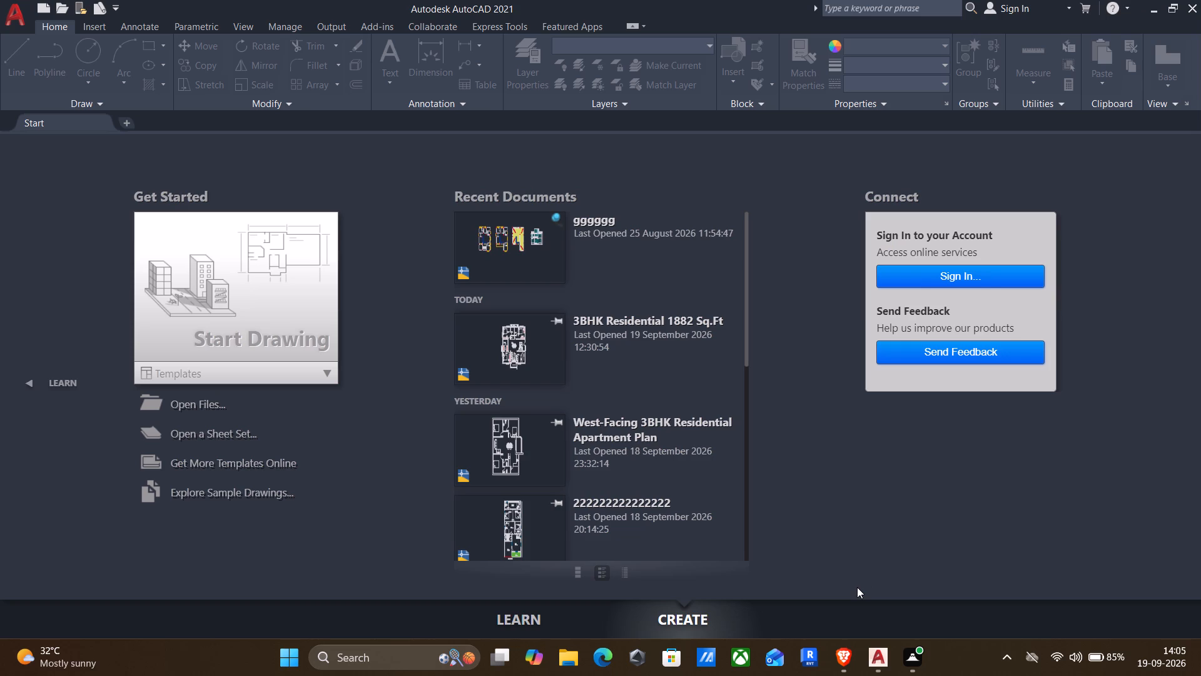
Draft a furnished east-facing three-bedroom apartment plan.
Start a new blank drawing.
{"action": "left_click", "coordinate": [261, 301]}
Set the drawing's length units to Engineering with a precision of 0'-0".
{"action": "type", "text": "un"}
{"action": "key", "text": "Return"}
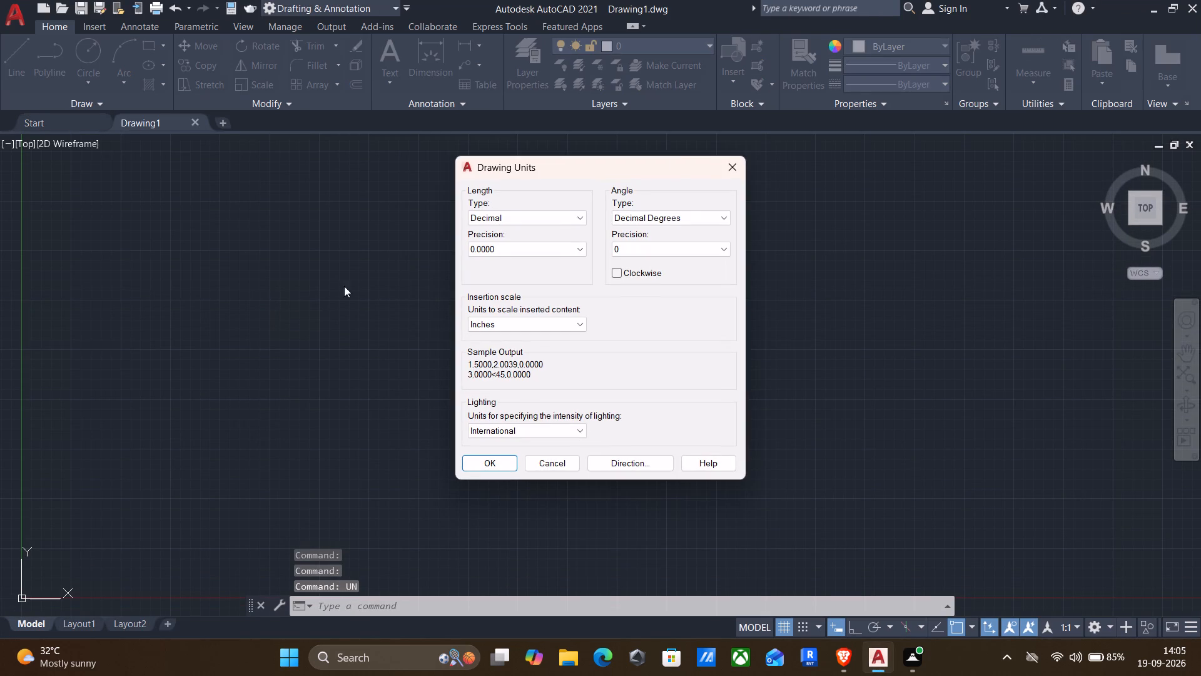
{"action": "left_click", "coordinate": [574, 218]}
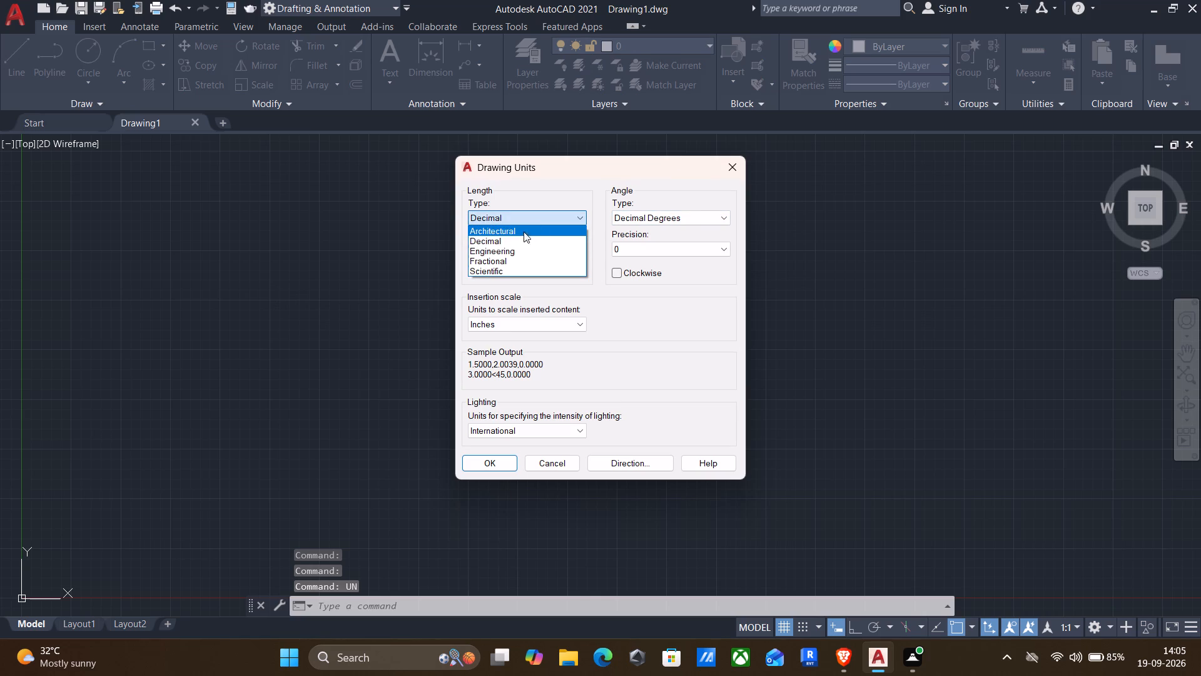
{"action": "left_click", "coordinate": [497, 248]}
{"action": "left_click", "coordinate": [499, 248]}
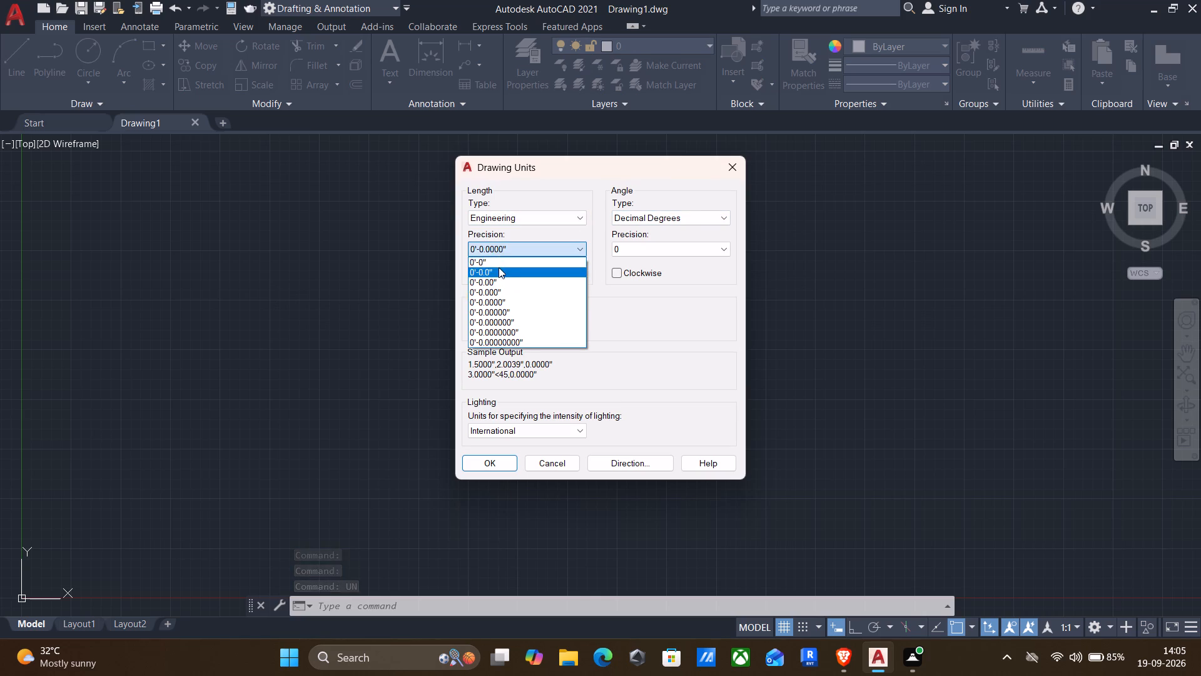
{"action": "left_click", "coordinate": [497, 259]}
{"action": "key", "text": "Return"}
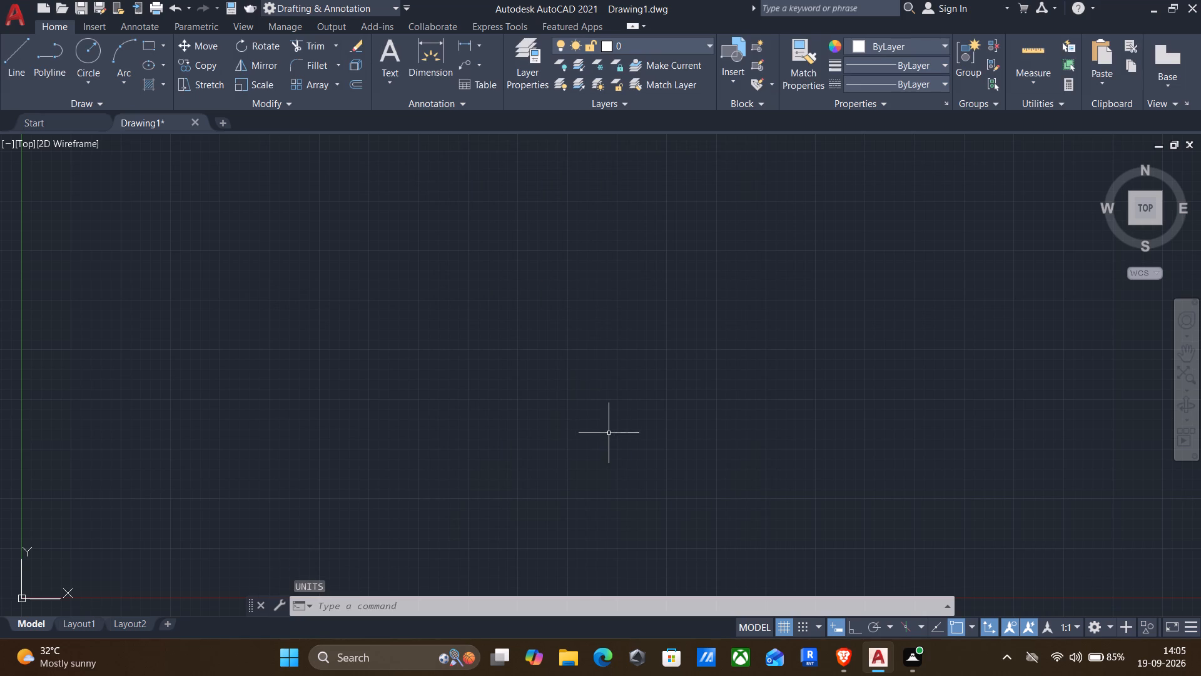
Set the model space limits from 0,0 to 100',100' and fit the whole limits area in view.
{"action": "type", "text": "0,0"}
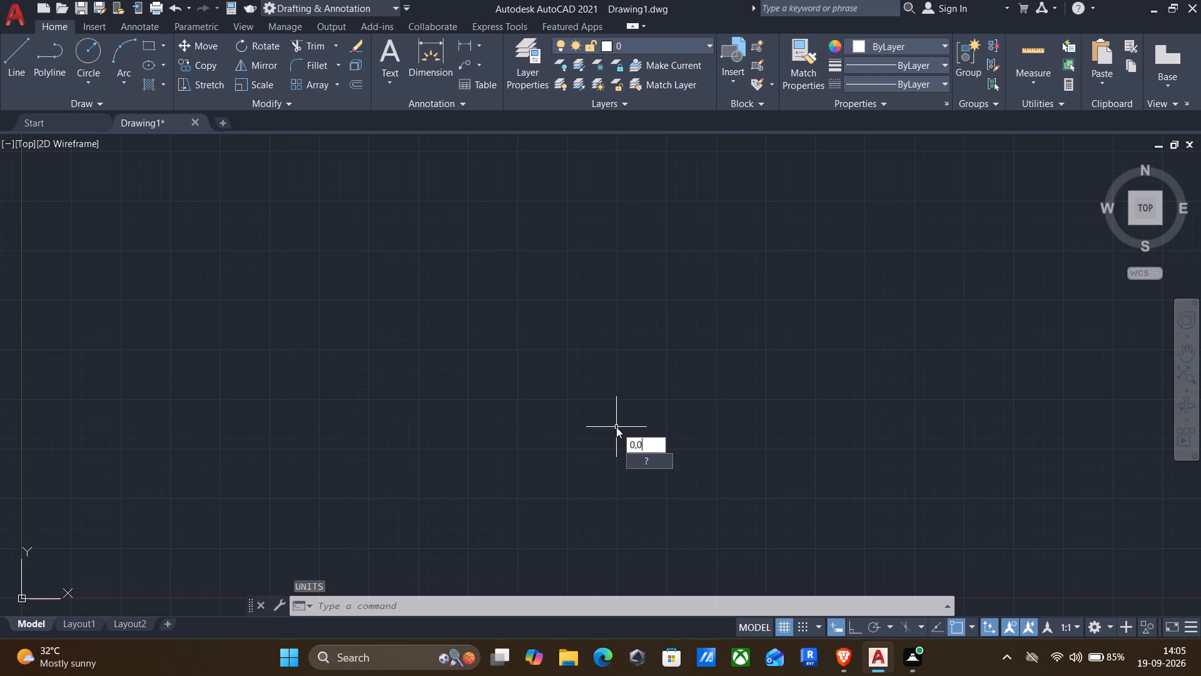
{"action": "key", "text": "BackSpace"}
{"action": "key", "text": "BackSpace"}
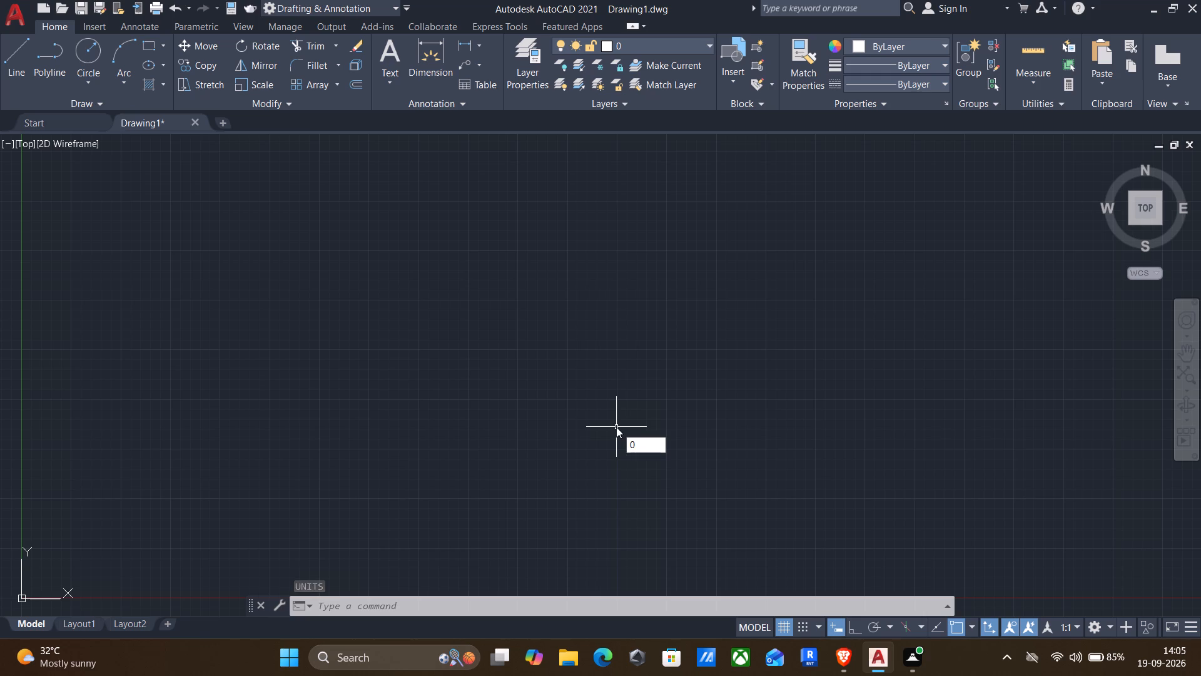
{"action": "key", "text": "BackSpace"}
{"action": "type", "text": "lim"}
{"action": "key", "text": "Return"}
{"action": "type", "text": "0,0"}
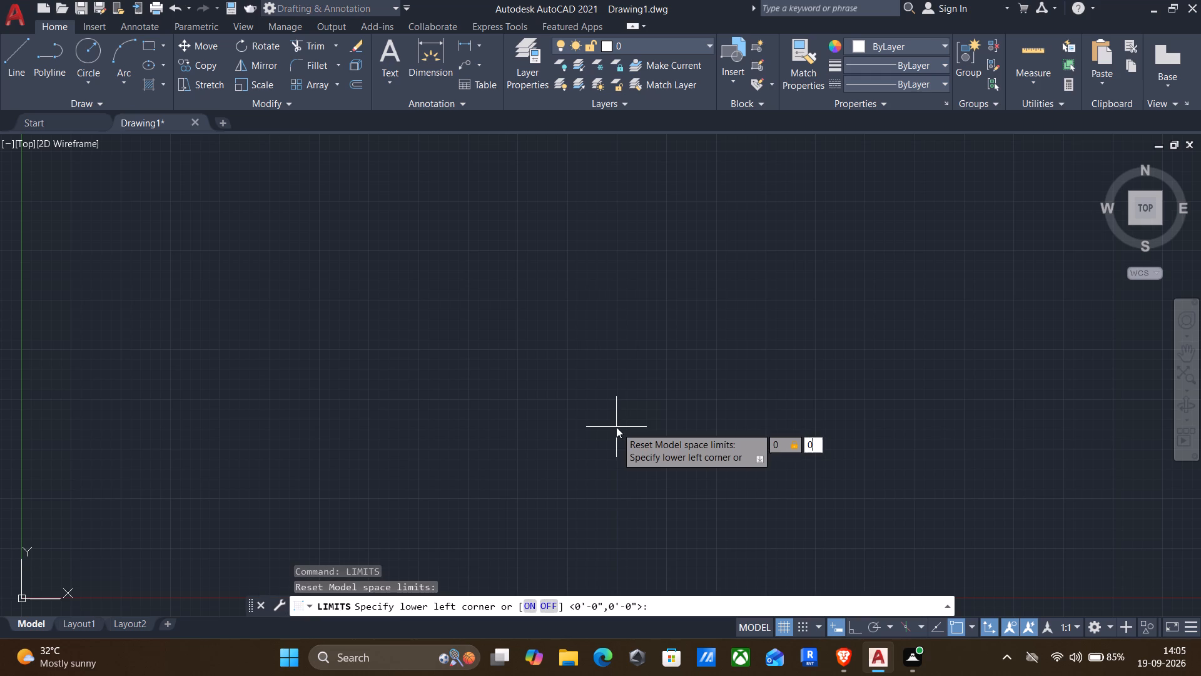
{"action": "key", "text": "Return"}
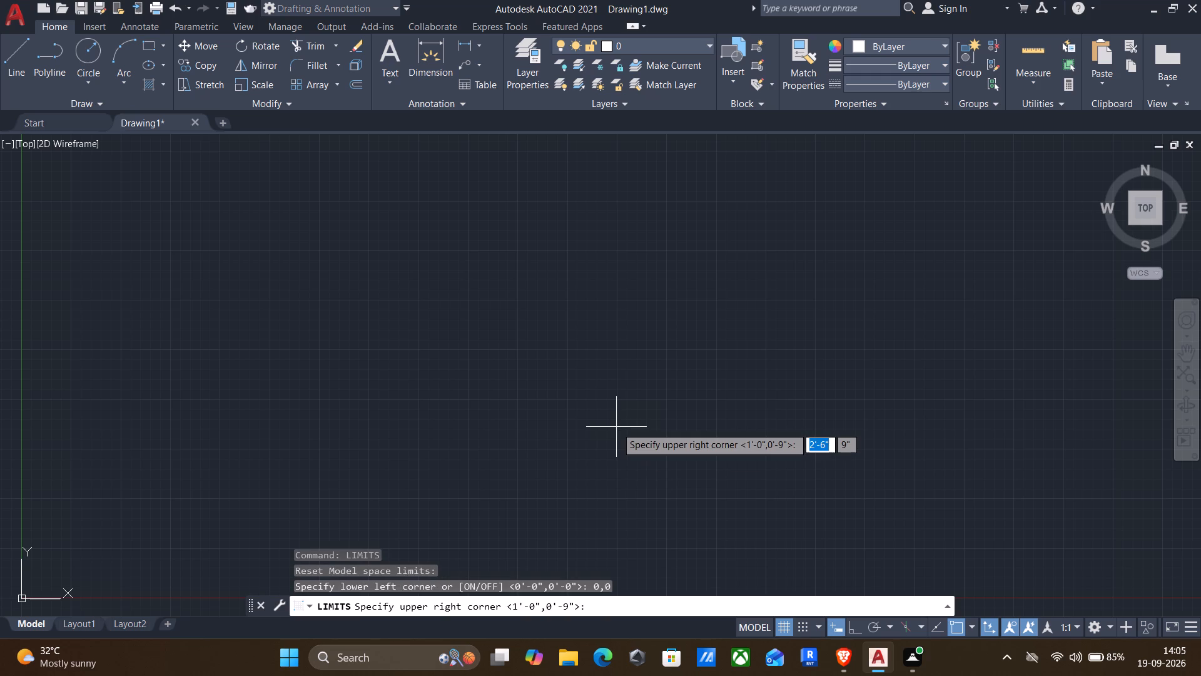
{"action": "type", "text": "100',100'"}
{"action": "key", "text": "Return"}
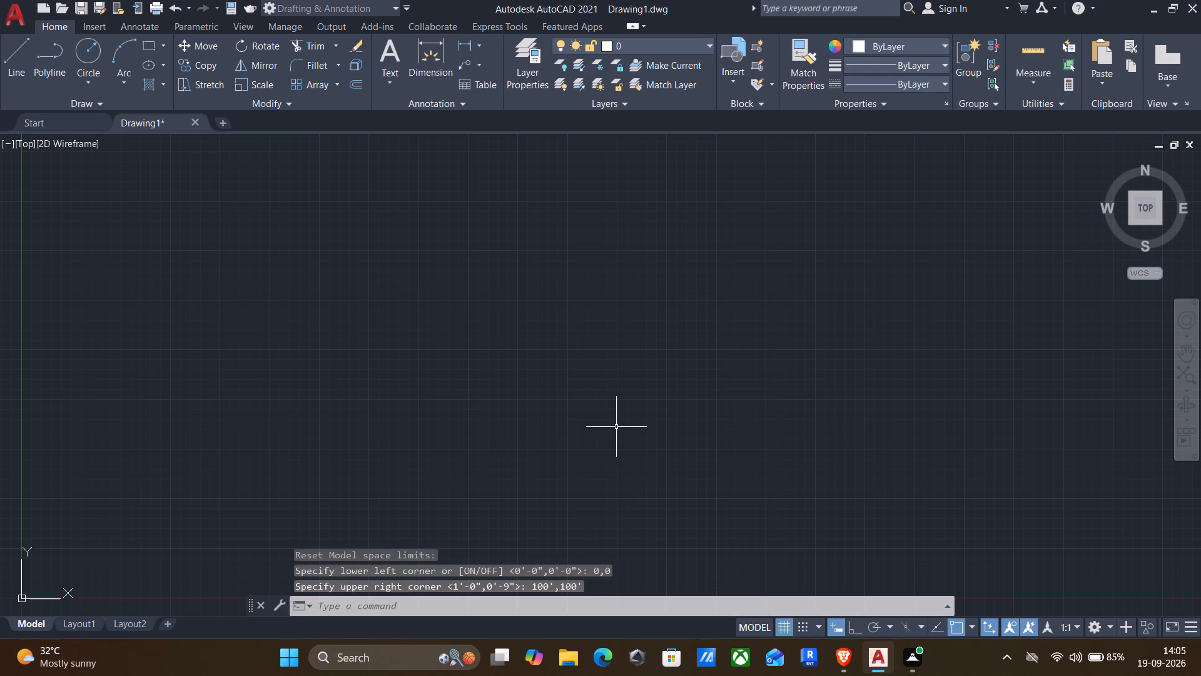
{"action": "key", "text": "z"}
{"action": "key", "text": "Return"}
{"action": "key", "text": "a"}
{"action": "key", "text": "Return"}
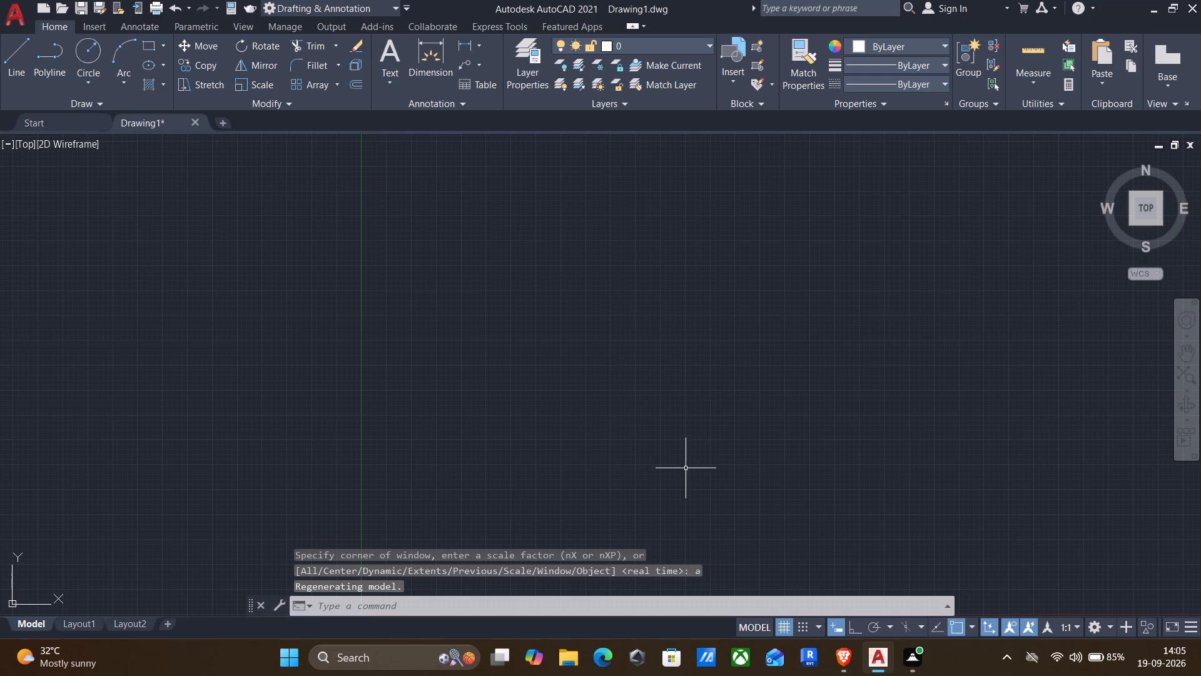
With Ortho on, draw a horizontal line about 47'-6" long in the upper part of the drawing limits.
{"action": "middle_click_drag", "start_coordinate": [699, 421], "coordinate": [512, 433]}
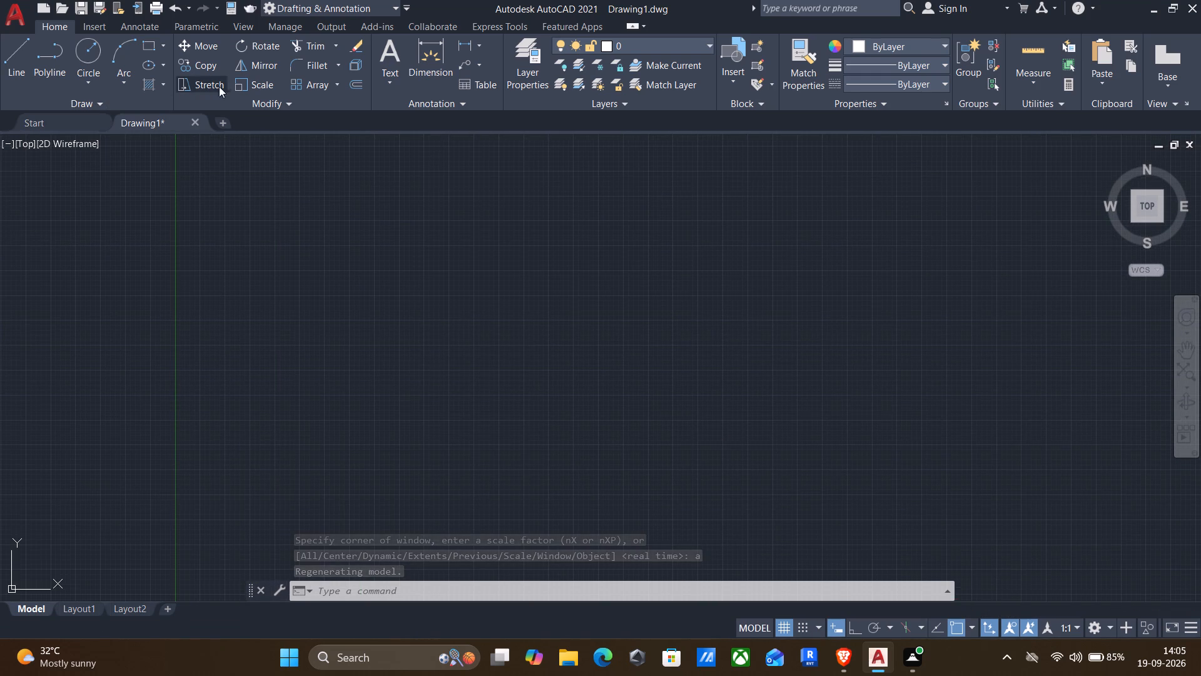
{"action": "key", "text": "l"}
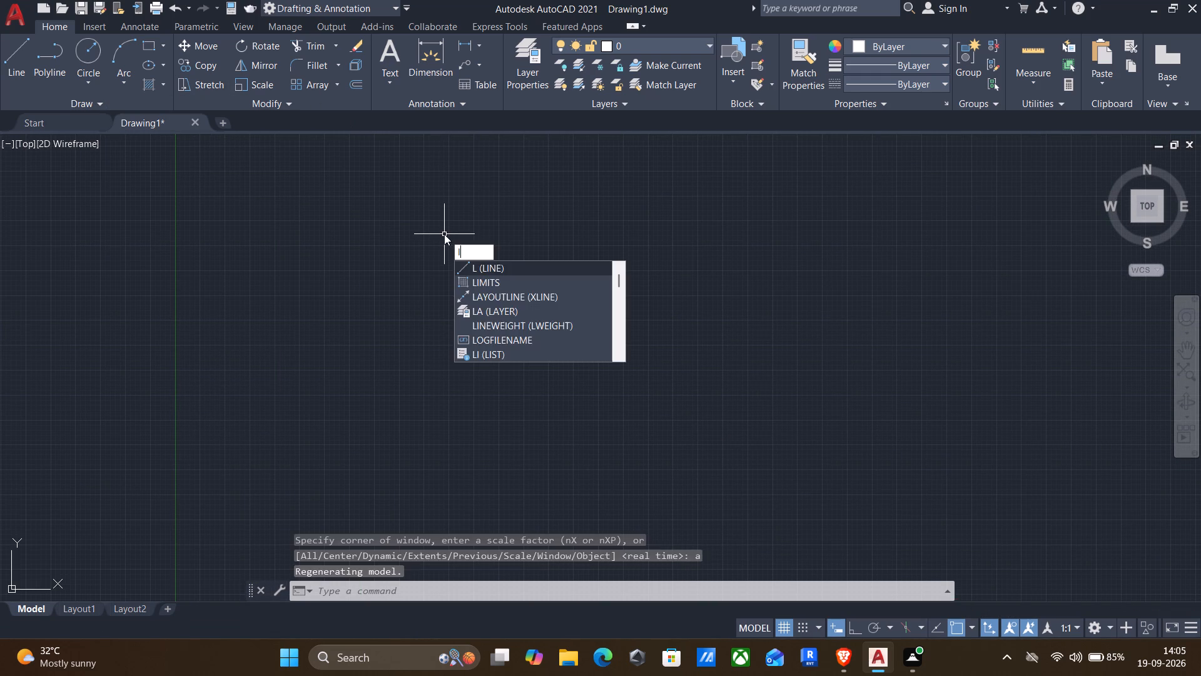
{"action": "key", "text": "Return"}
{"action": "key", "text": "F8"}
{"action": "key", "text": "Return"}
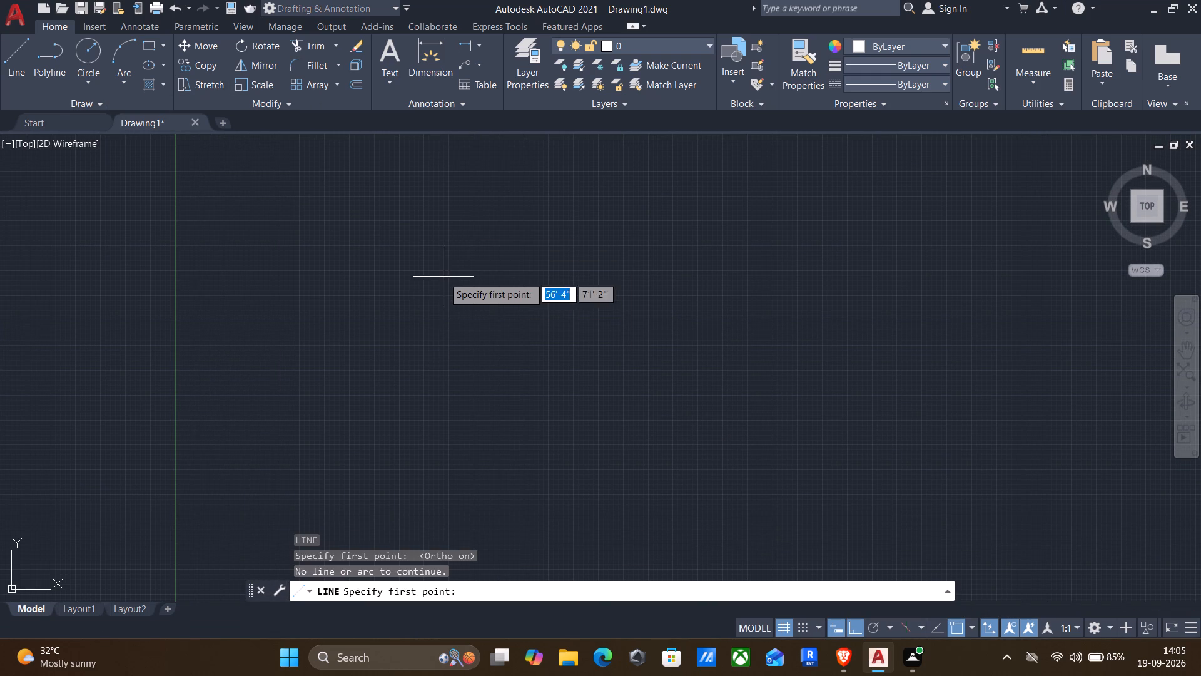
{"action": "left_click", "coordinate": [427, 259]}
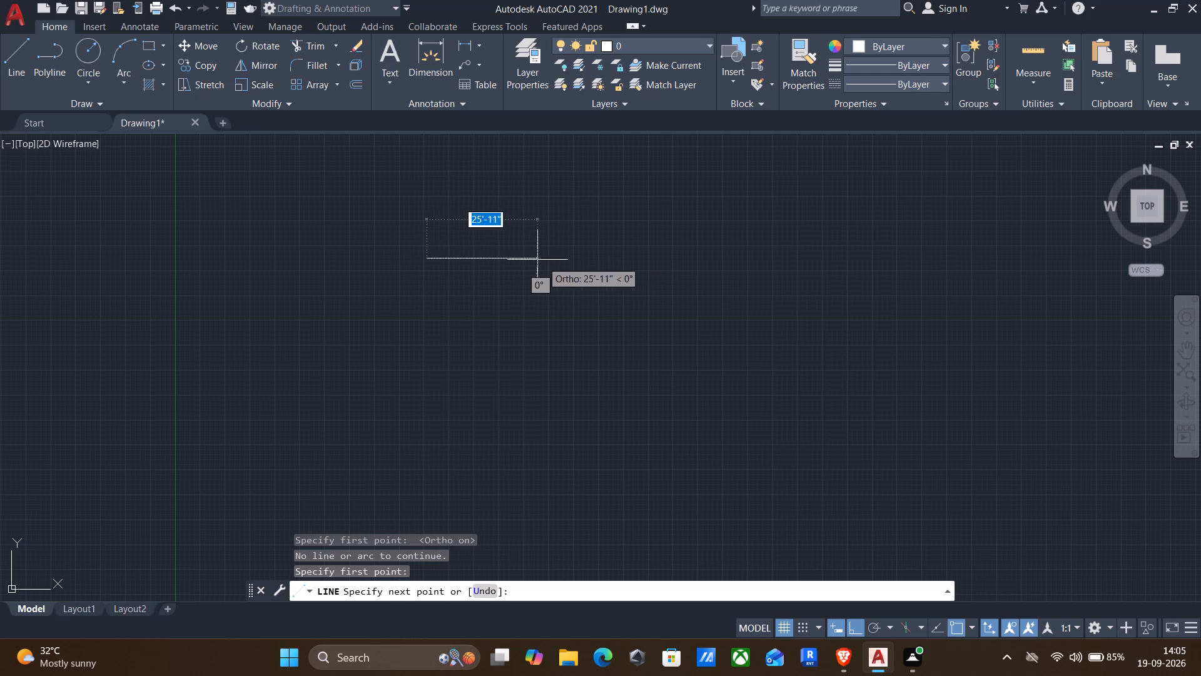
{"action": "left_click", "coordinate": [654, 270]}
{"action": "key", "text": "plus"}
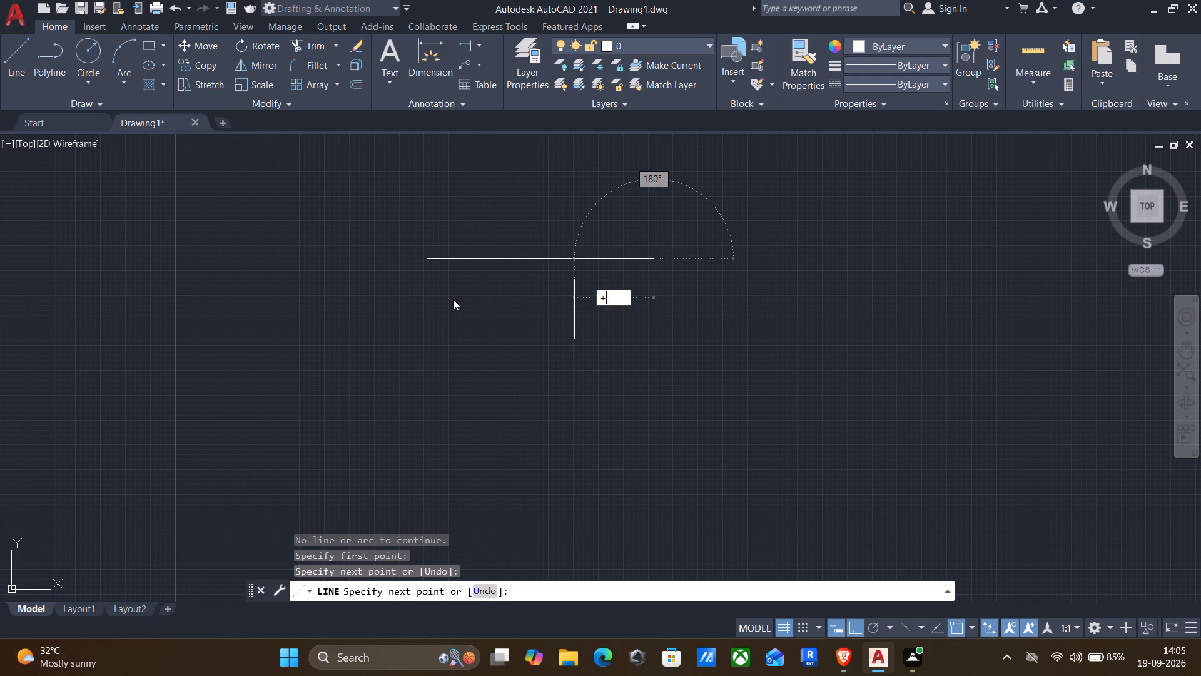
{"action": "scroll", "coordinate": [453, 300], "scroll_direction": "up", "scroll_amount": 2}
{"action": "key", "text": "plus"}
{"action": "scroll", "coordinate": [855, 346], "scroll_direction": "down", "scroll_amount": 3}
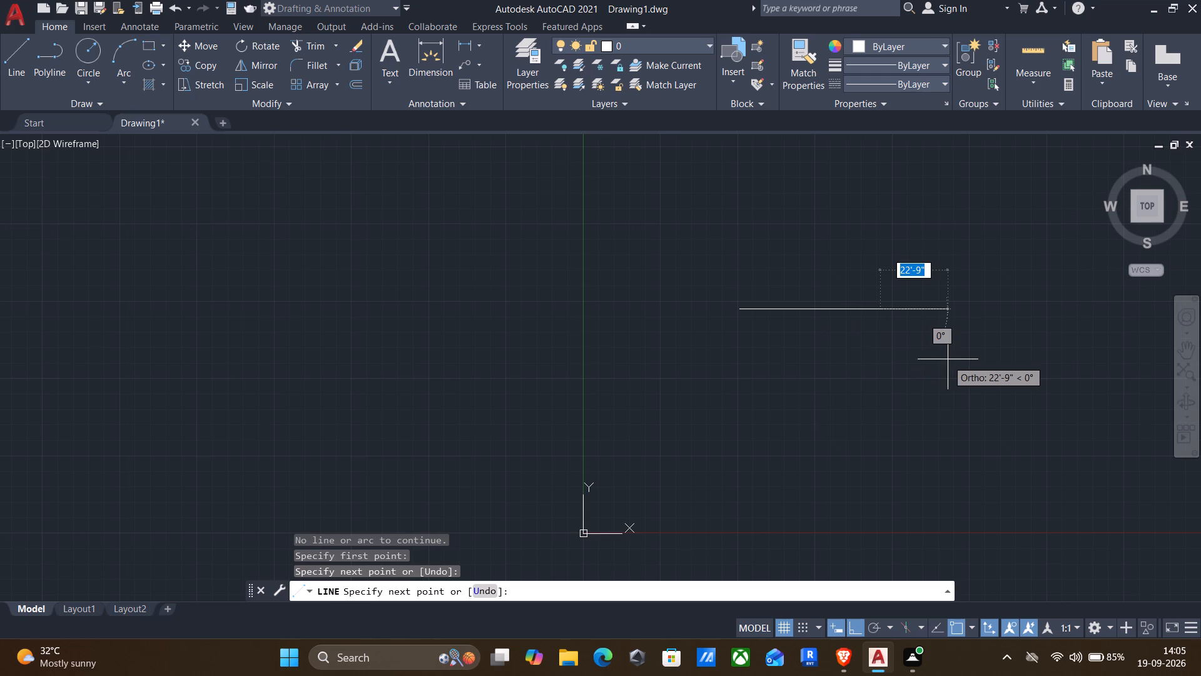
{"action": "key", "text": "plus"}
{"action": "key", "text": "Escape"}
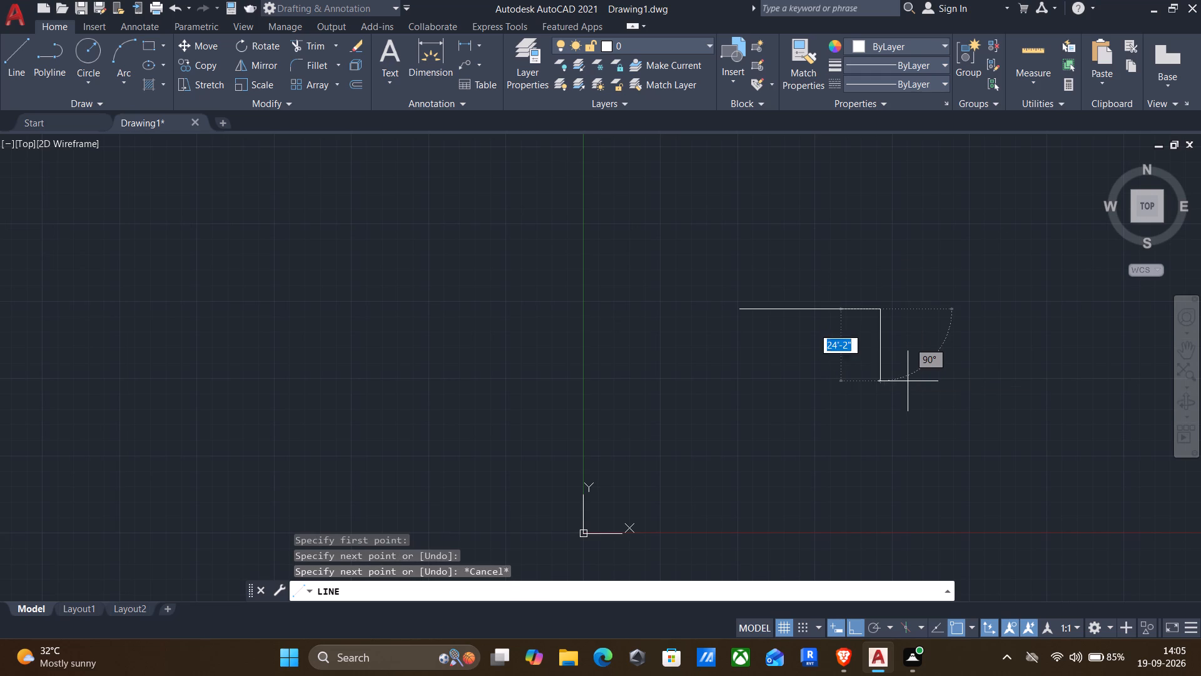
{"action": "key", "text": "Escape"}
Draw a vertical line straight down from the left end of the horizontal line.
{"action": "scroll", "coordinate": [782, 335], "scroll_direction": "up", "scroll_amount": 2}
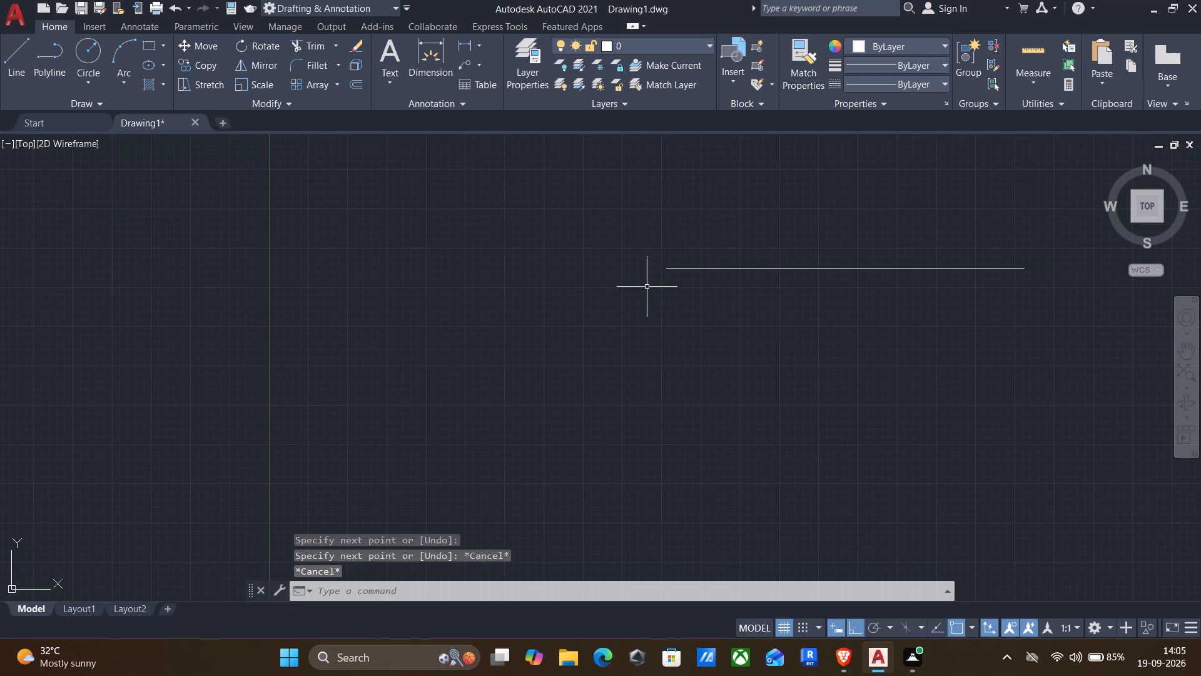
{"action": "key", "text": "l"}
{"action": "key", "text": "Return"}
{"action": "left_click", "coordinate": [669, 269]}
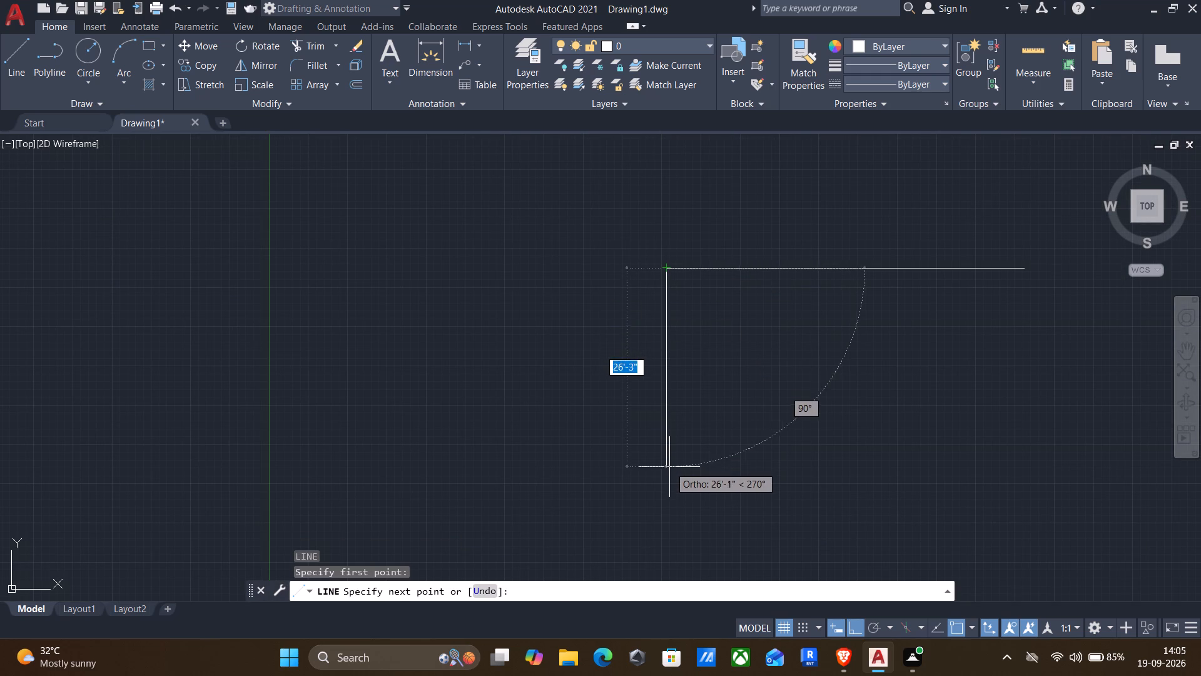
{"action": "middle_click_drag", "start_coordinate": [672, 498], "coordinate": [642, 327]}
{"action": "scroll", "coordinate": [641, 325], "scroll_direction": "up", "scroll_amount": 1}
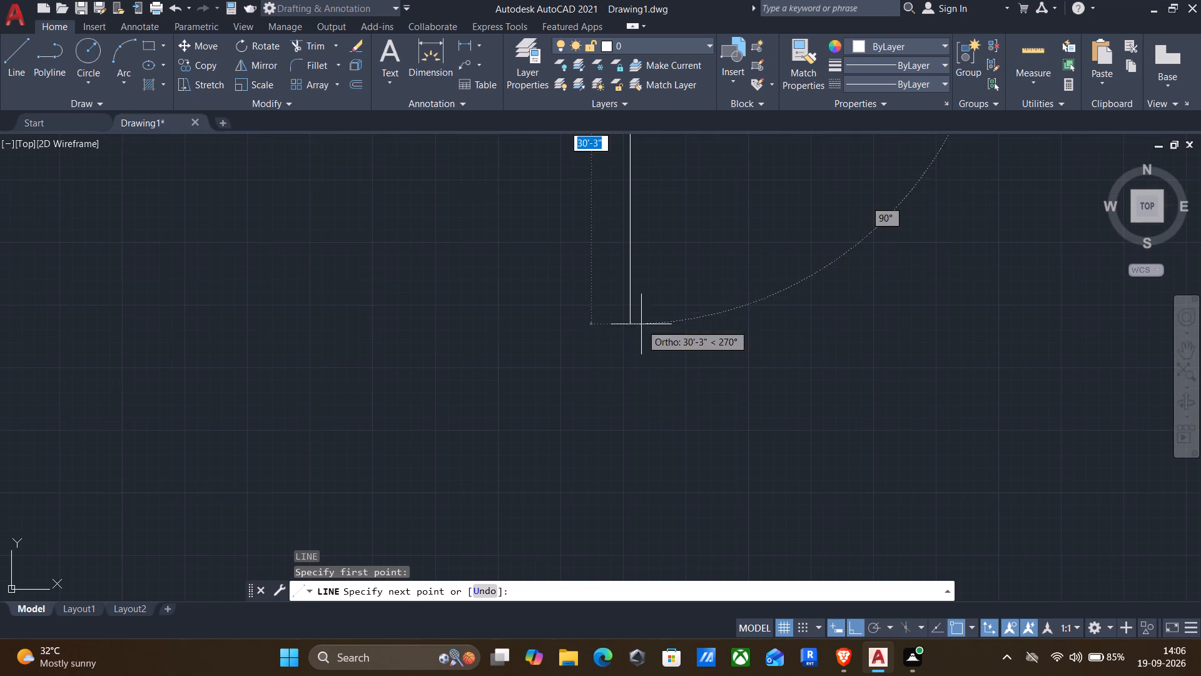
{"action": "left_click", "coordinate": [639, 393]}
{"action": "key", "text": "Return"}
Offset the vertical line 9" to its right to form the left wall's thickness.
{"action": "scroll", "coordinate": [595, 334], "scroll_direction": "down", "scroll_amount": 3}
{"action": "middle_click_drag", "start_coordinate": [579, 295], "coordinate": [576, 319]}
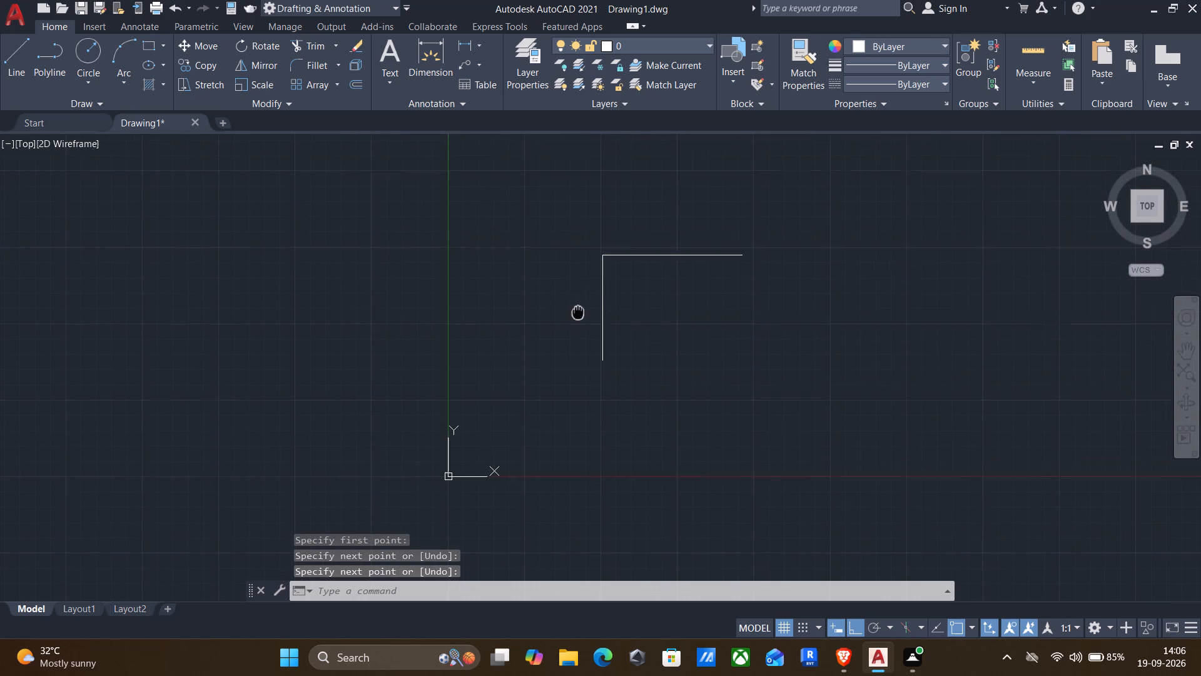
{"action": "middle_click_drag", "start_coordinate": [576, 319], "coordinate": [622, 393]}
{"action": "scroll", "coordinate": [626, 384], "scroll_direction": "up", "scroll_amount": 3}
{"action": "middle_click_drag", "start_coordinate": [634, 380], "coordinate": [591, 360]}
{"action": "scroll", "coordinate": [597, 369], "scroll_direction": "up", "scroll_amount": 1}
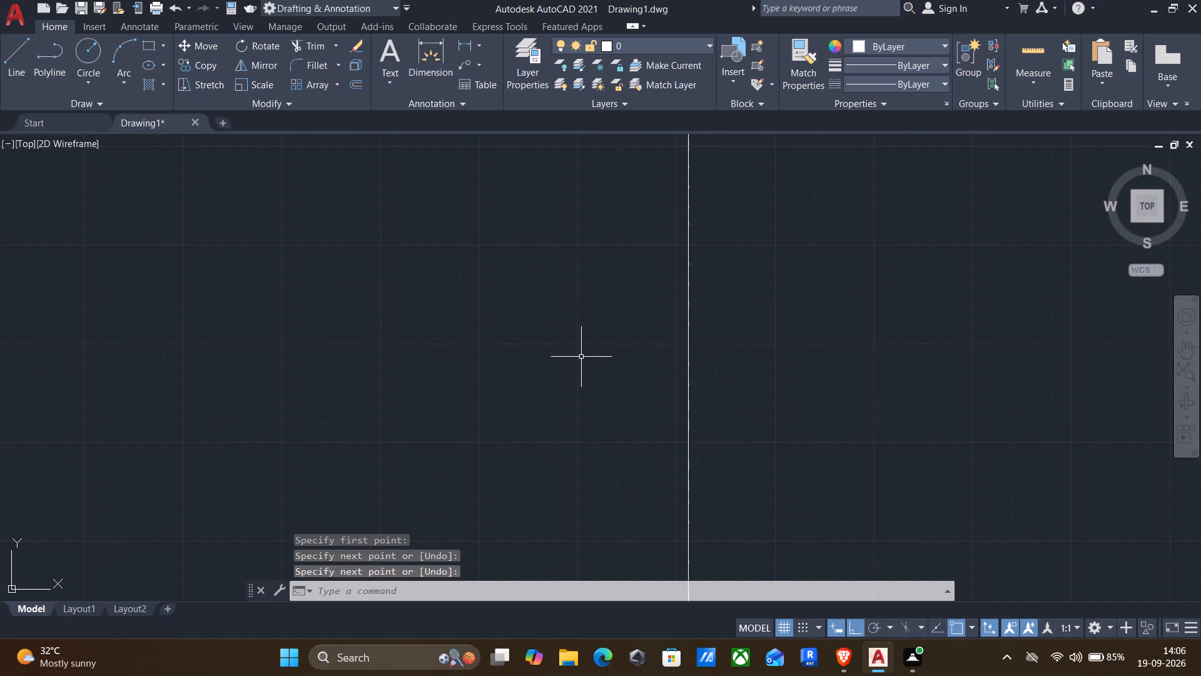
{"action": "scroll", "coordinate": [639, 377], "scroll_direction": "down", "scroll_amount": 2}
{"action": "key", "text": "o"}
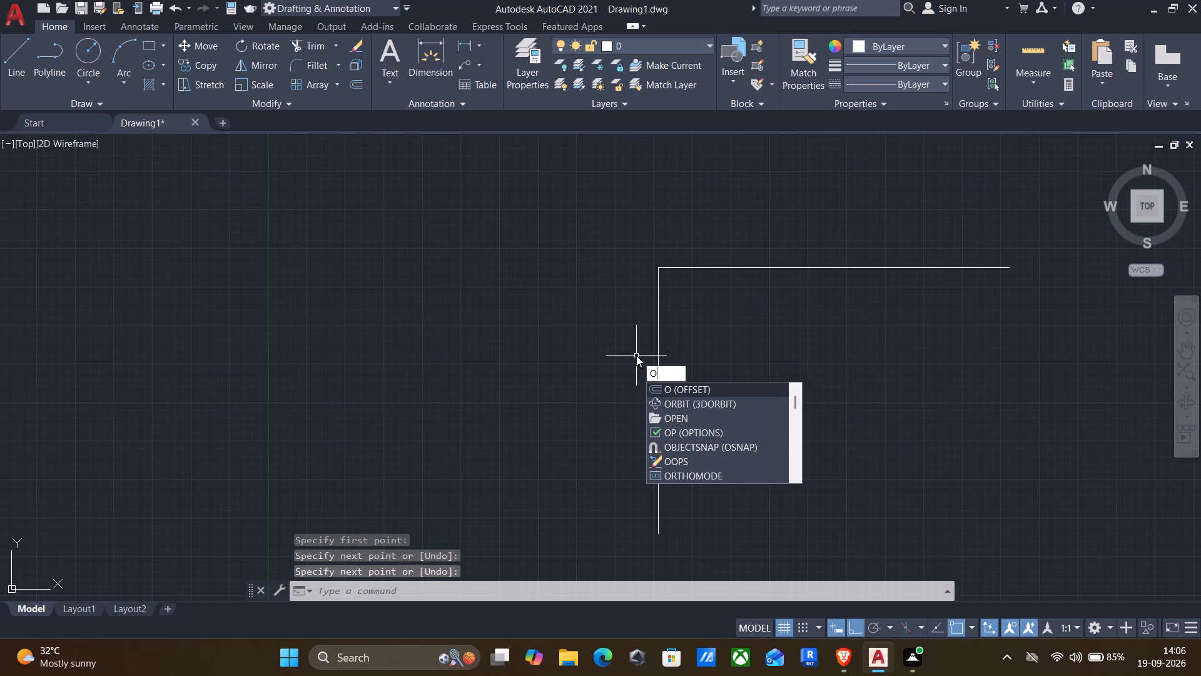
{"action": "key", "text": "Return"}
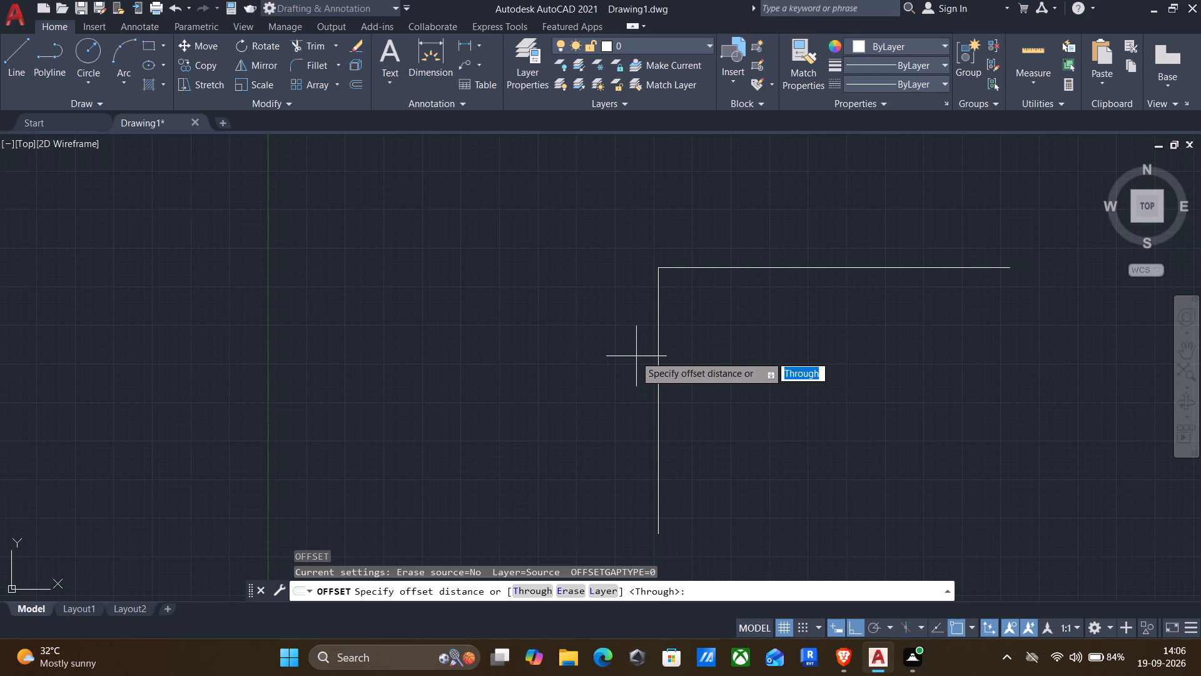
{"action": "left_click", "coordinate": [611, 354]}
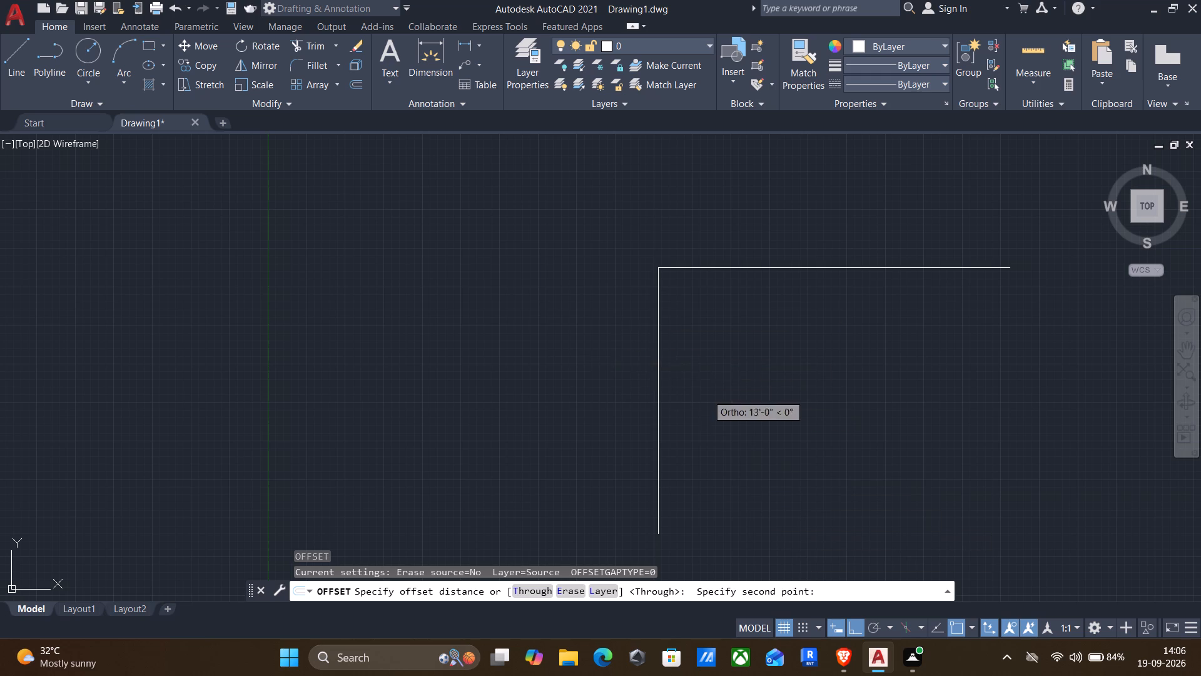
{"action": "left_click", "coordinate": [707, 394]}
{"action": "left_click", "coordinate": [655, 372]}
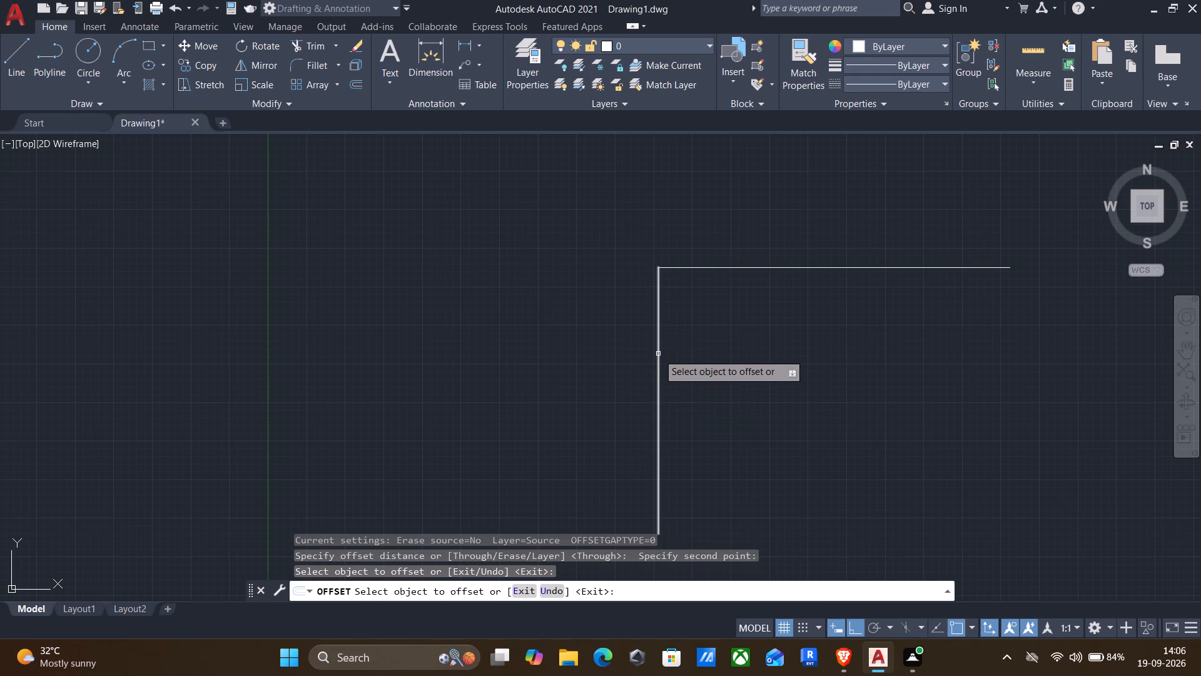
{"action": "left_click", "coordinate": [658, 352]}
{"action": "type", "text": "9\""}
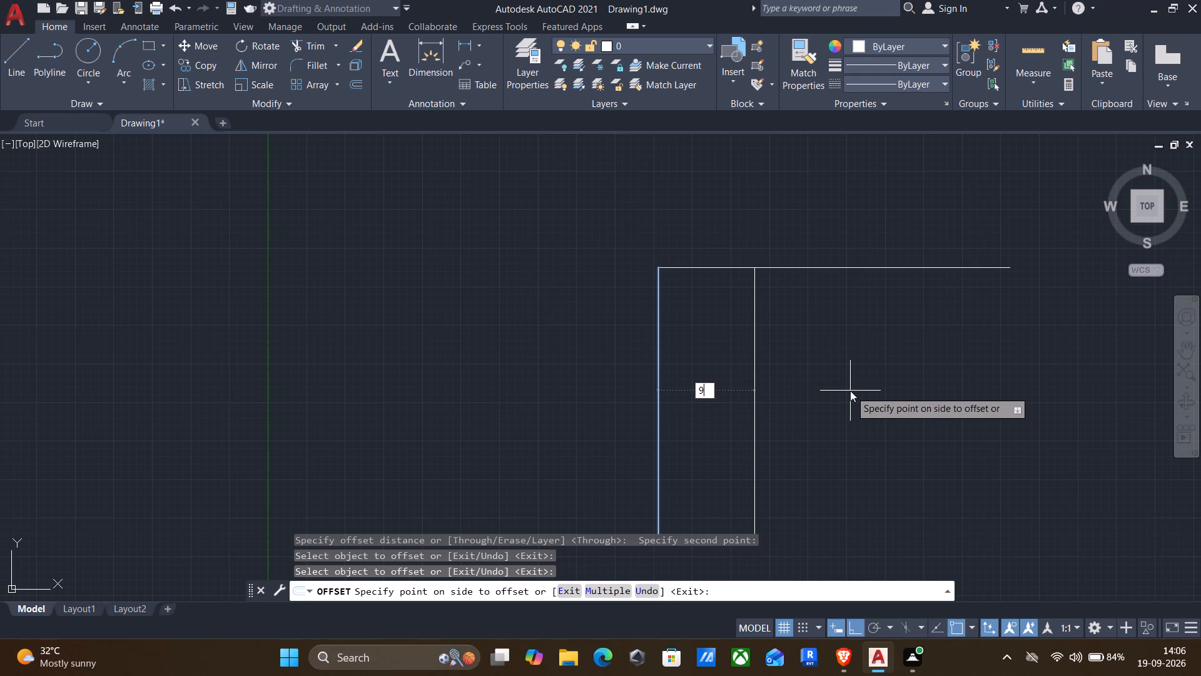
{"action": "key", "text": "Return"}
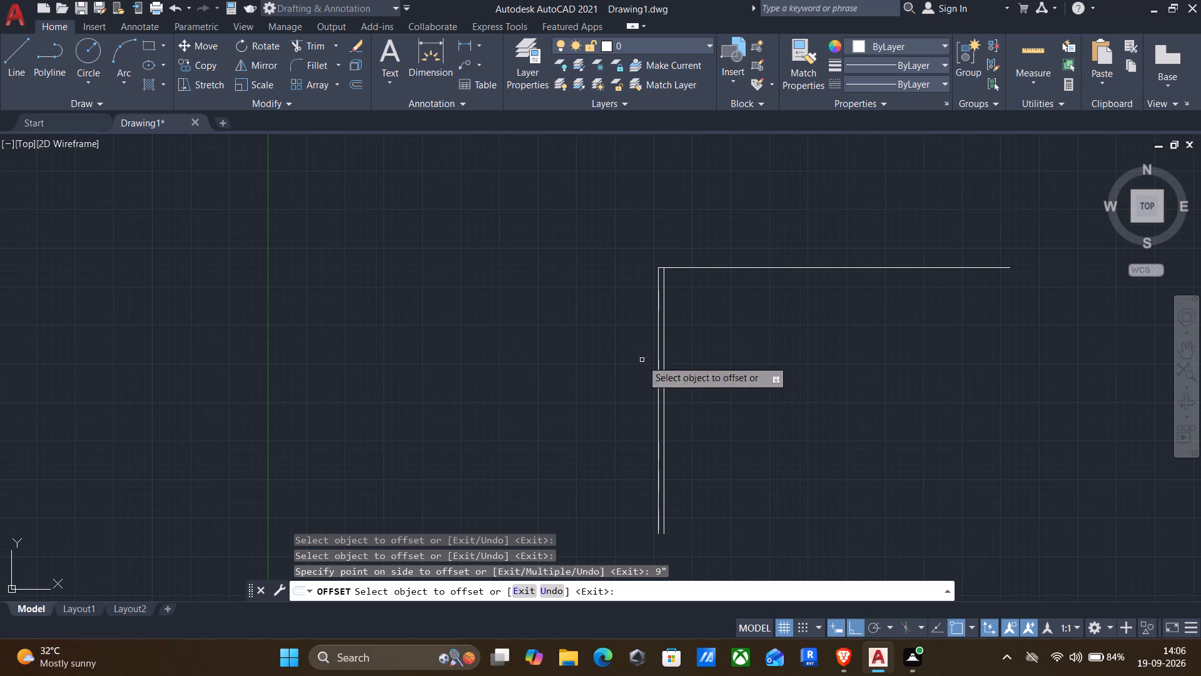
Offset the horizontal line 9" downward to form the top wall's thickness.
{"action": "left_click", "coordinate": [701, 271]}
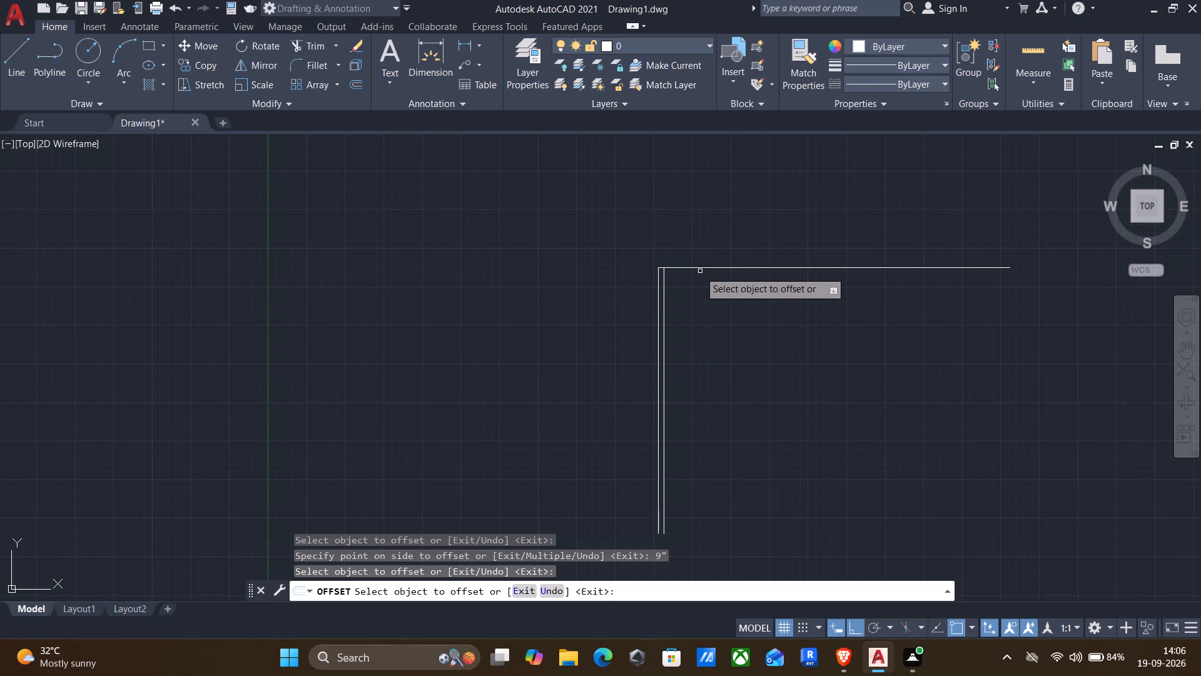
{"action": "left_click", "coordinate": [694, 269]}
{"action": "type", "text": "9\""}
{"action": "key", "text": "Return"}
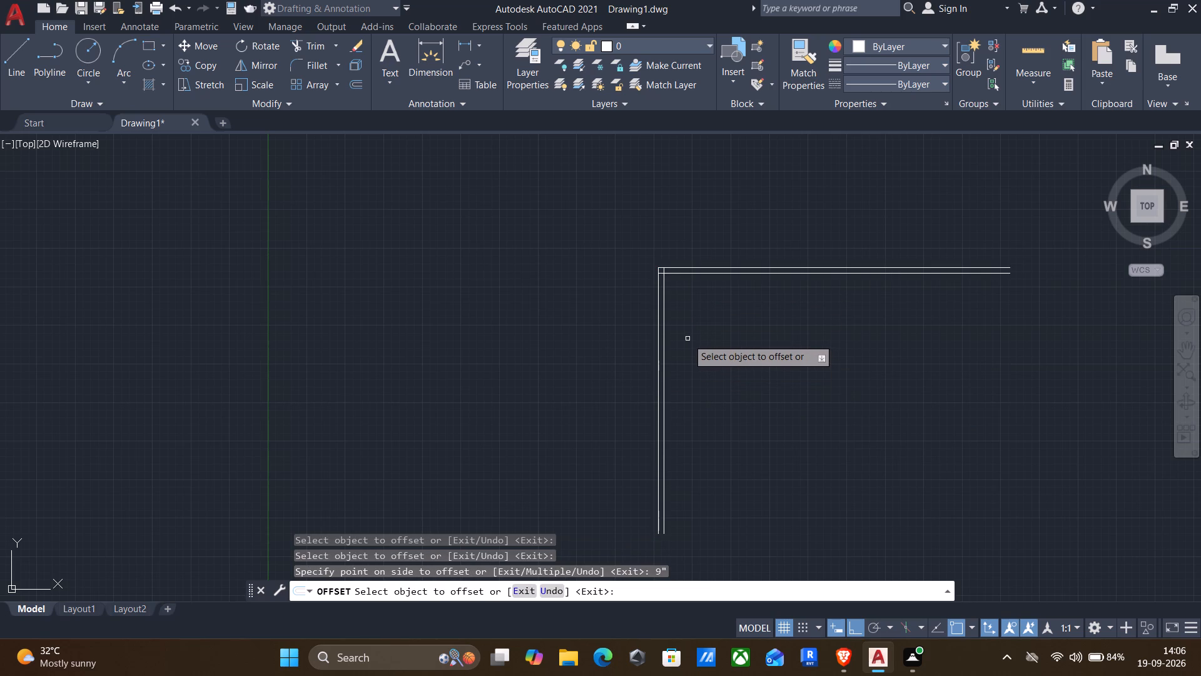
Offset the left wall's inner line 10' to the right.
{"action": "left_click", "coordinate": [661, 371]}
{"action": "left_click", "coordinate": [662, 359]}
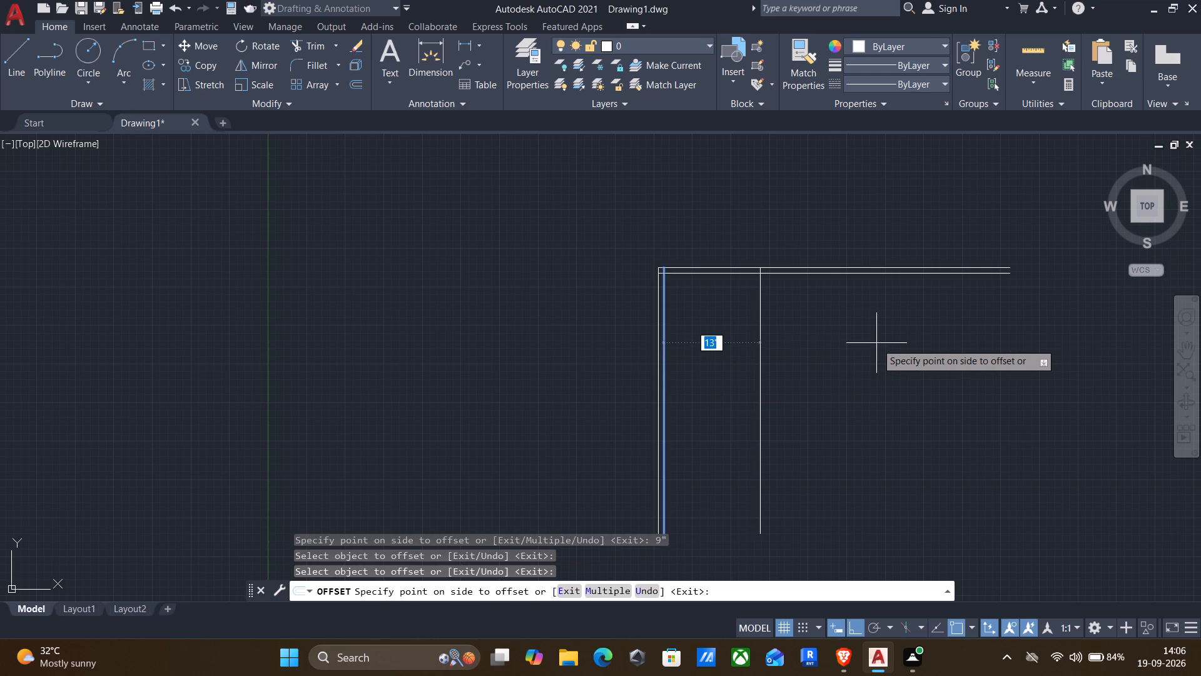
{"action": "type", "text": "10'"}
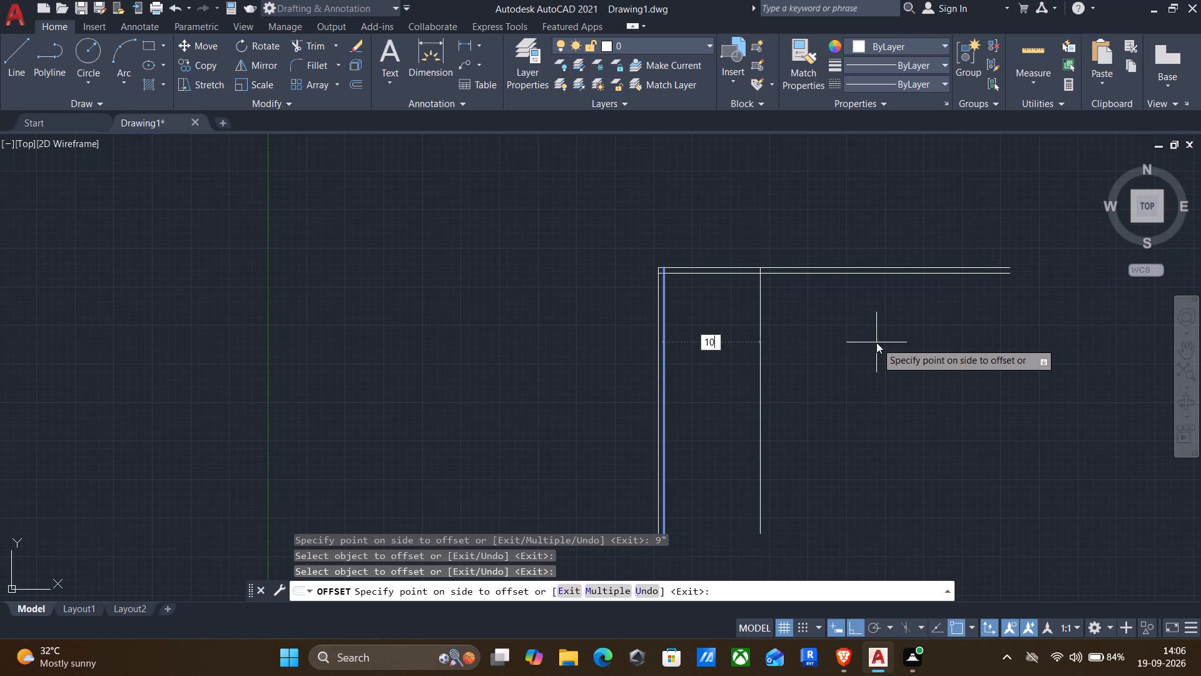
{"action": "key", "text": "Return"}
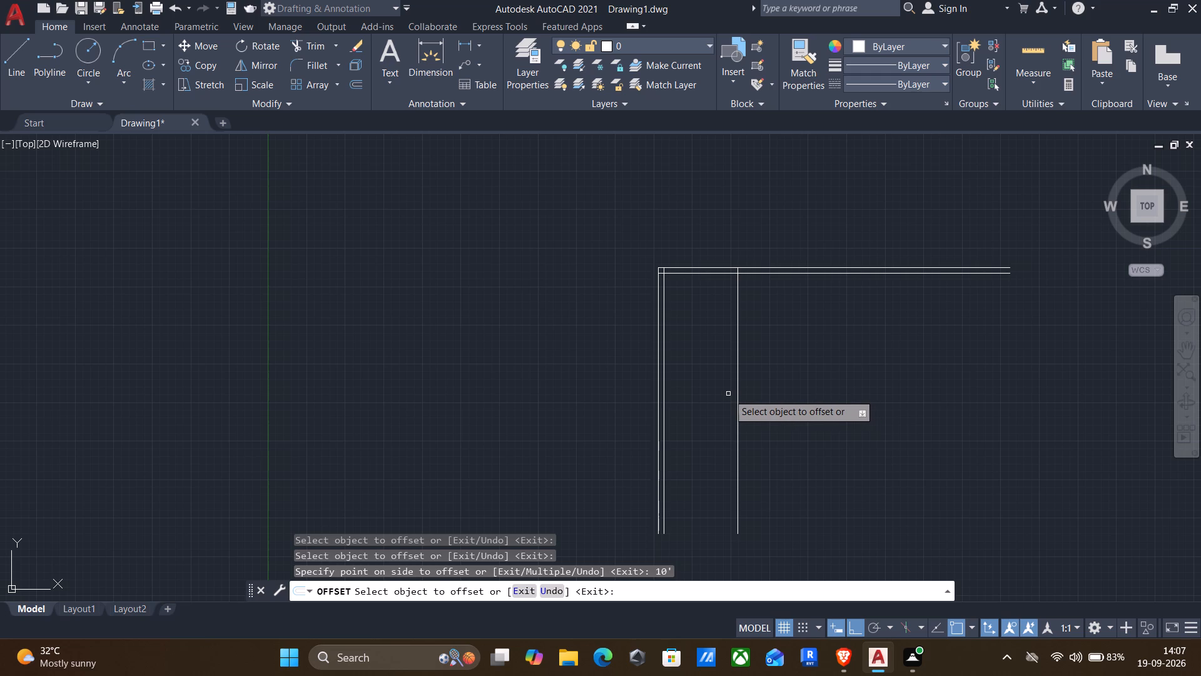
Offset the line 10' from the left wall 6" to its right to form the first partition's thickness.
{"action": "key", "text": "6"}
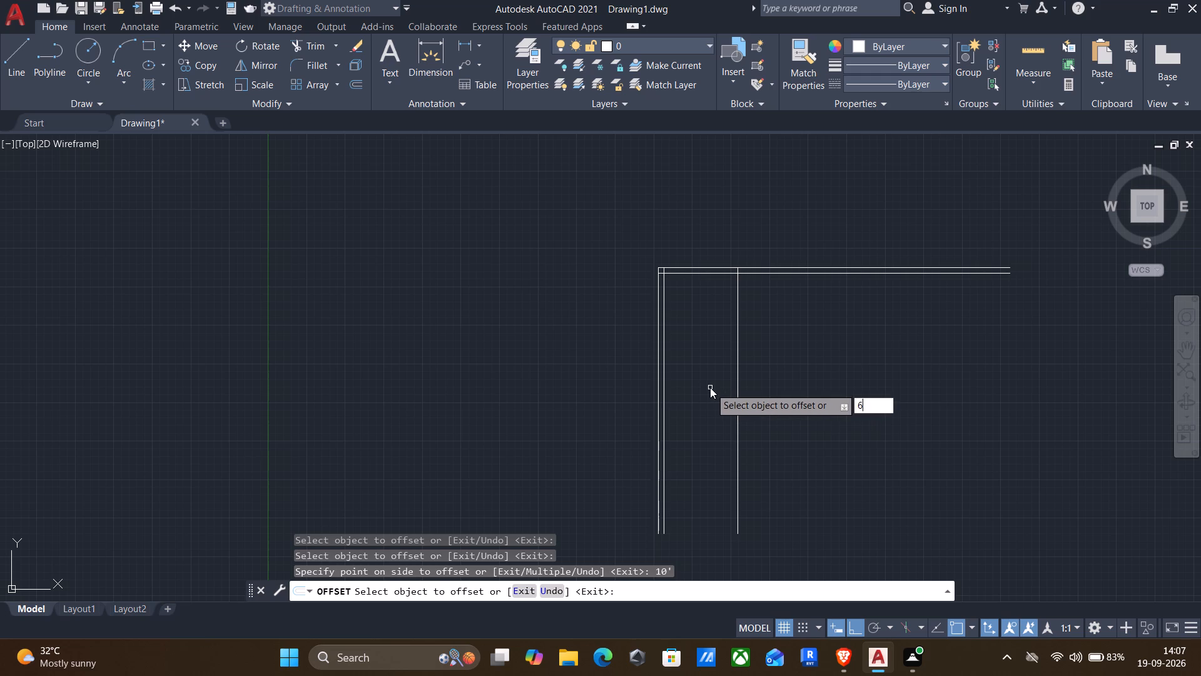
{"action": "key", "text": "shift+quotedbl"}
{"action": "key", "text": "Return"}
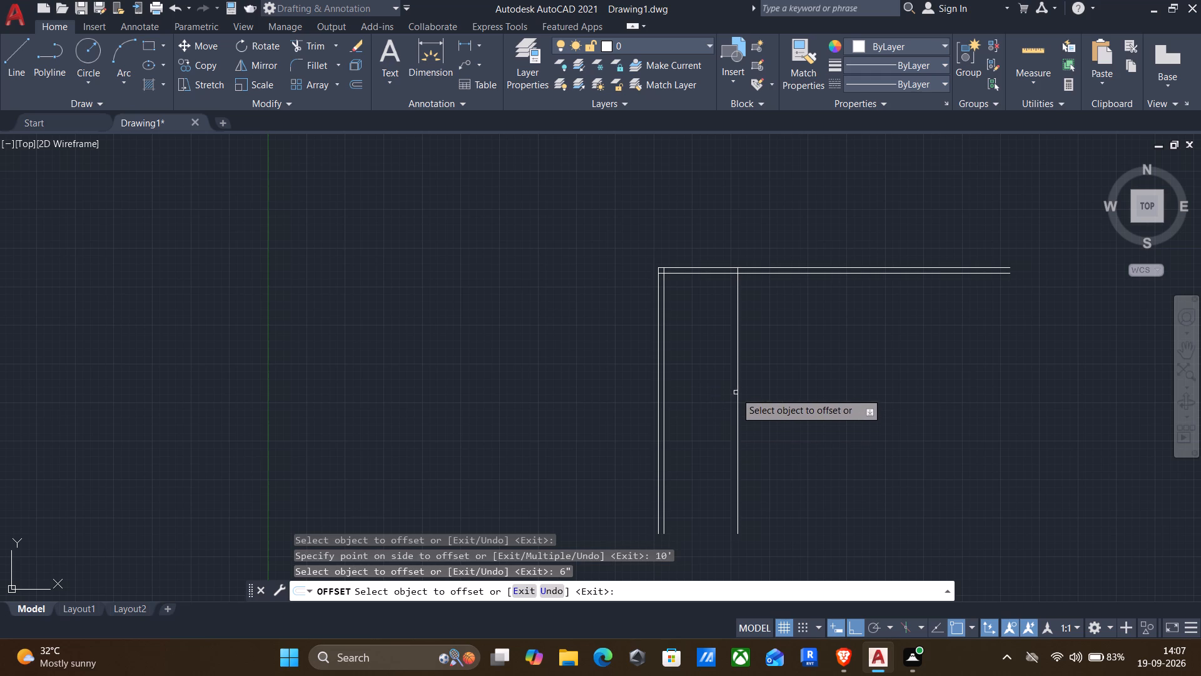
{"action": "left_click", "coordinate": [736, 392]}
{"action": "type", "text": "6\""}
{"action": "key", "text": "Return"}
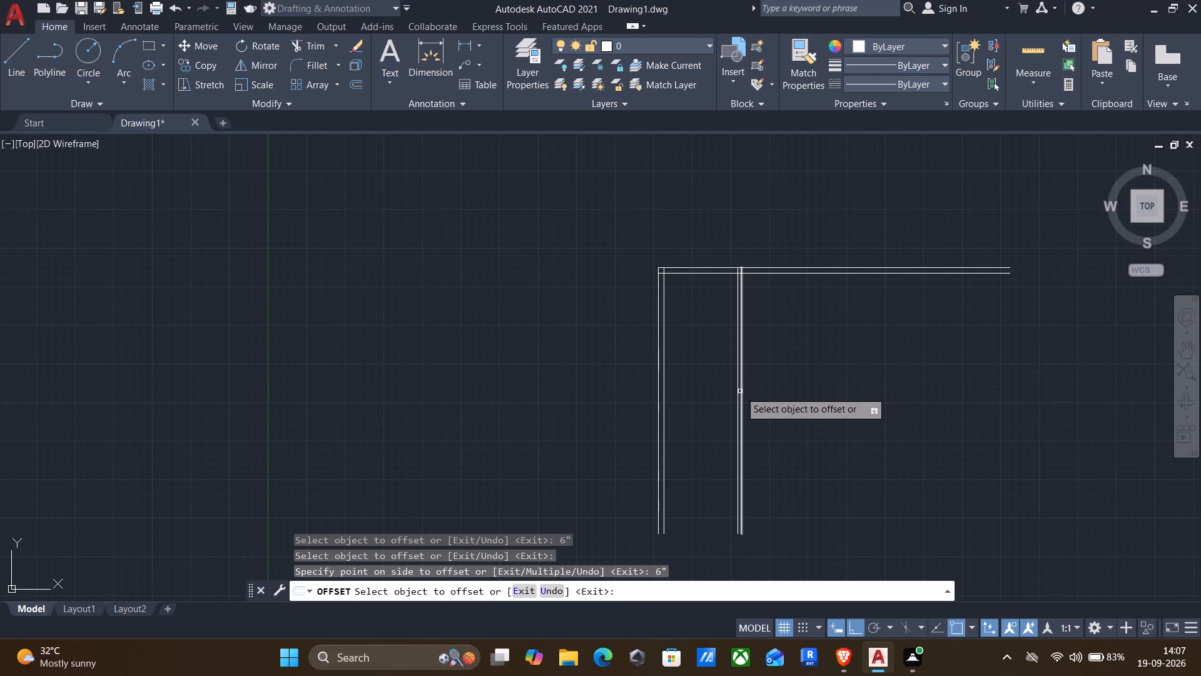
Form the second vertical partition by offsetting the first partition's right line 6' to the right and the new line another 6".
{"action": "left_click", "coordinate": [740, 391]}
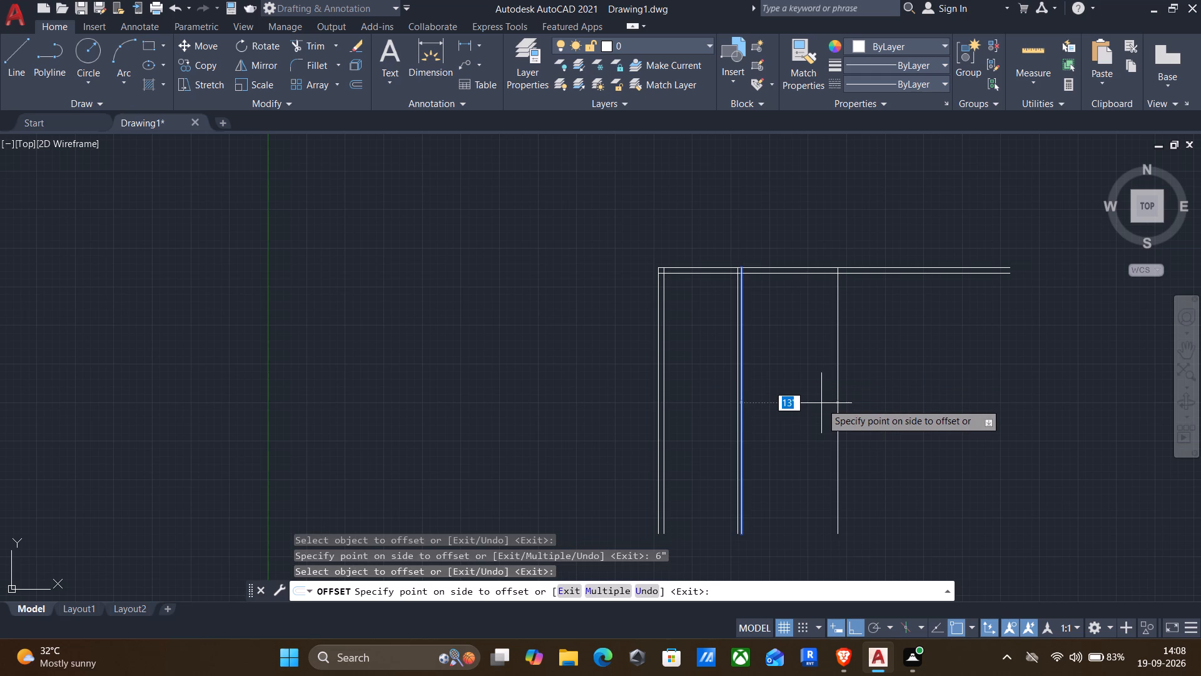
{"action": "type", "text": "6'"}
{"action": "key", "text": "Return"}
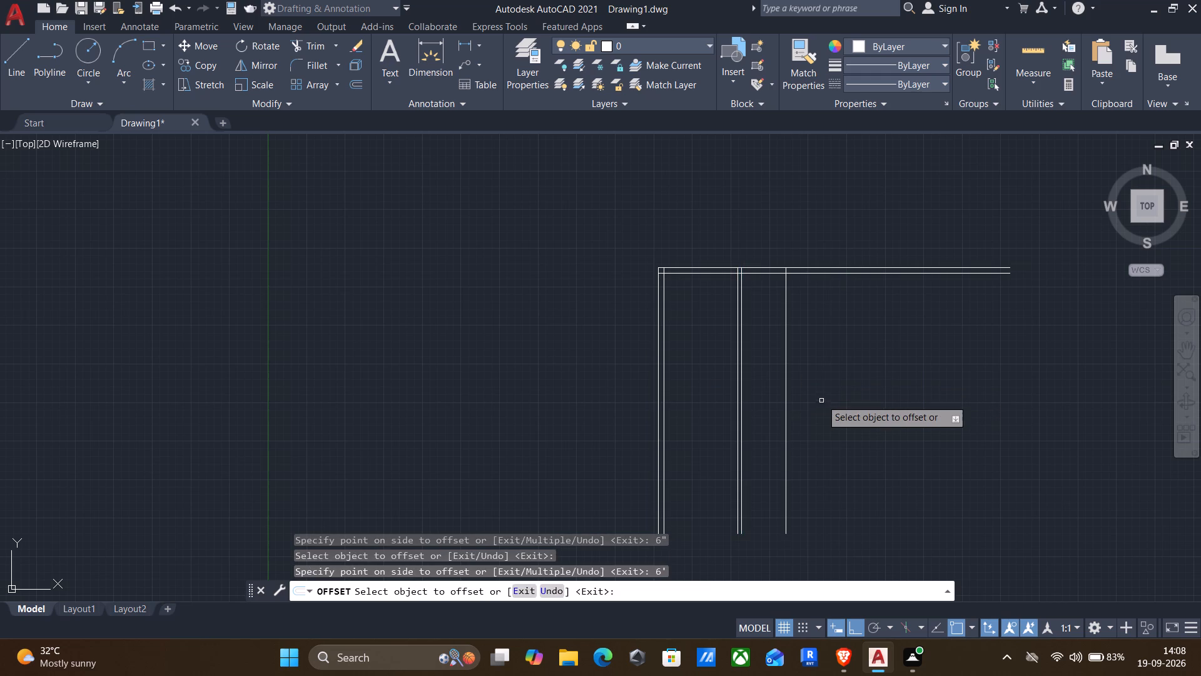
{"action": "left_click", "coordinate": [786, 360]}
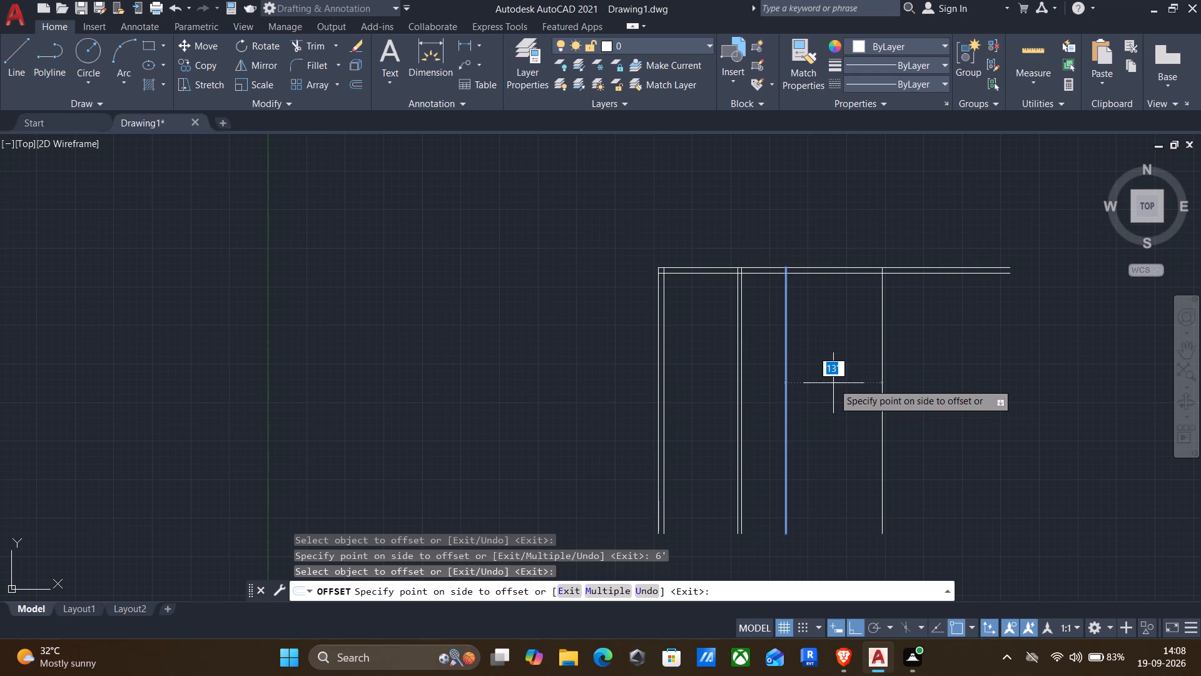
{"action": "type", "text": "6\""}
{"action": "key", "text": "Return"}
Form the right outer wall by offsetting the second partition's right line 10'6" to the right and the new line another 9".
{"action": "left_click", "coordinate": [791, 387]}
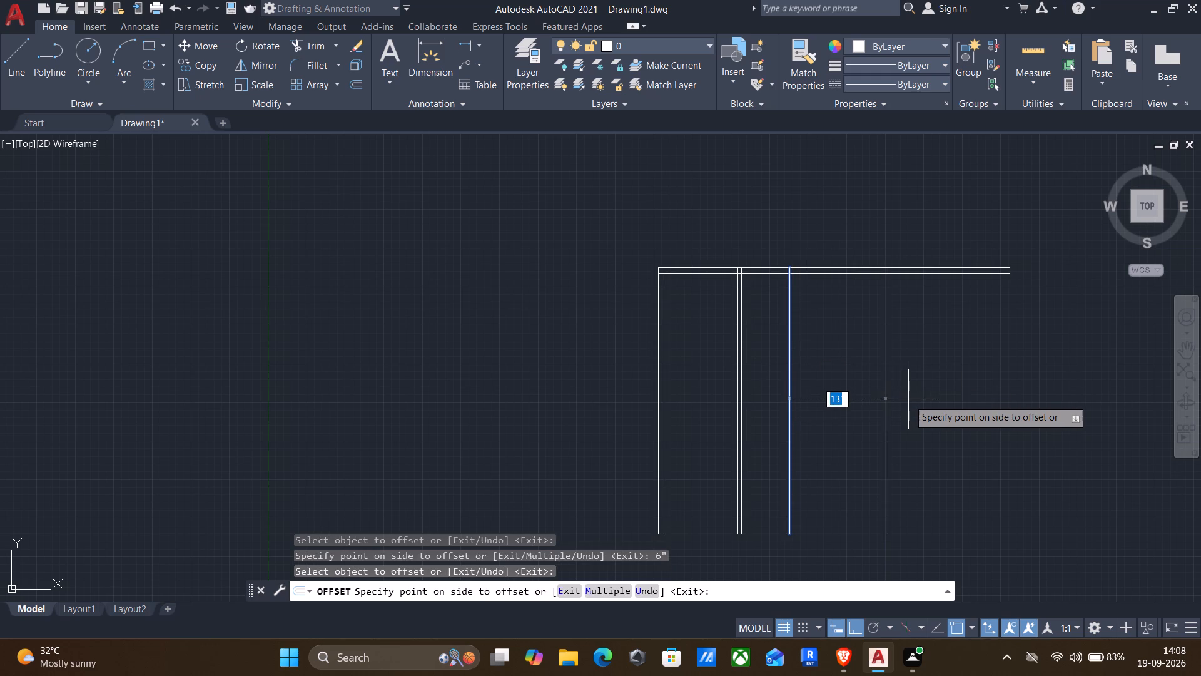
{"action": "type", "text": "10'6\""}
{"action": "key", "text": "Return"}
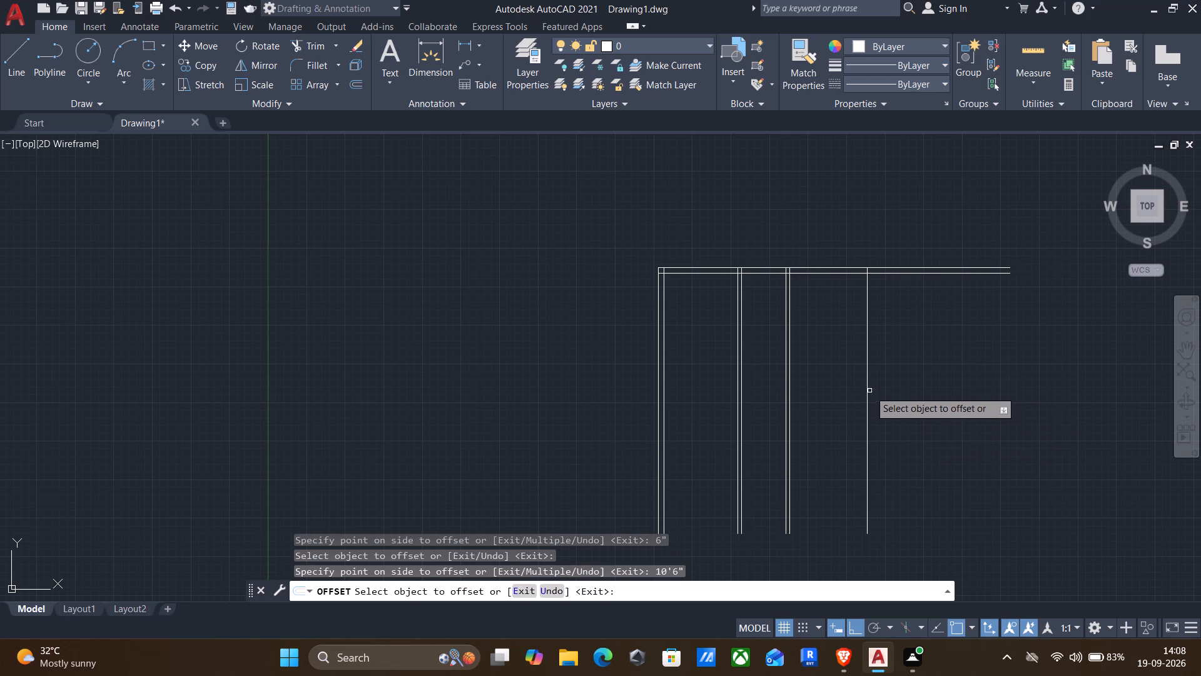
{"action": "left_click", "coordinate": [866, 384]}
{"action": "type", "text": "9\""}
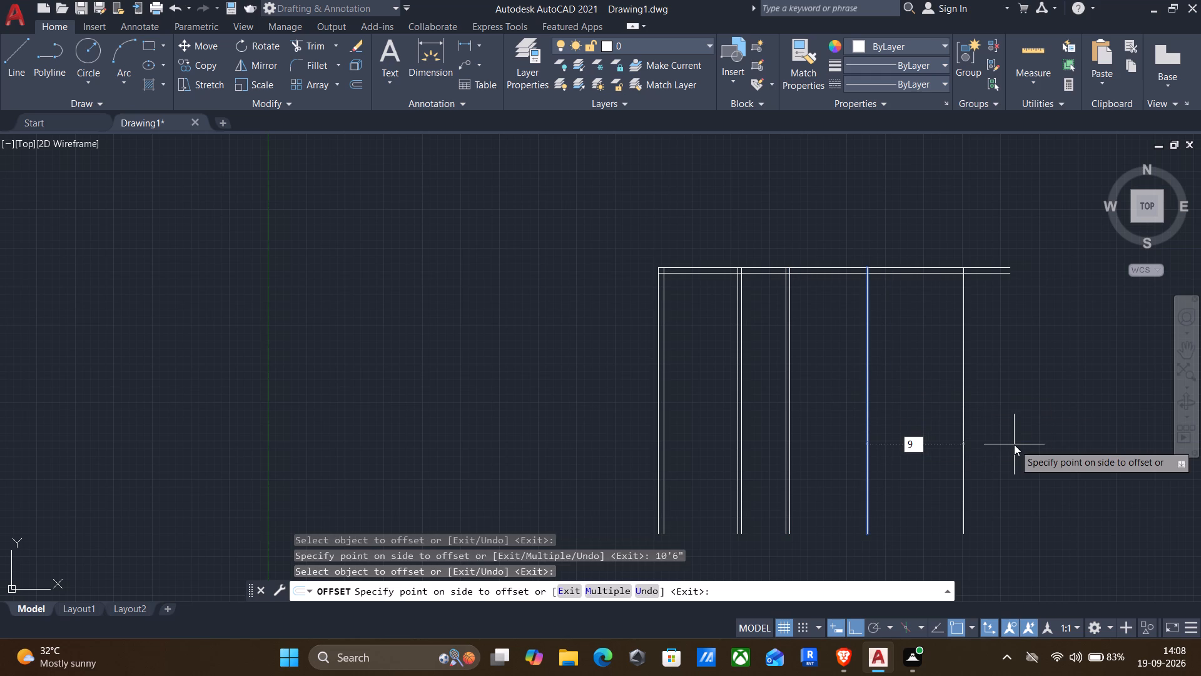
{"action": "key", "text": "Return"}
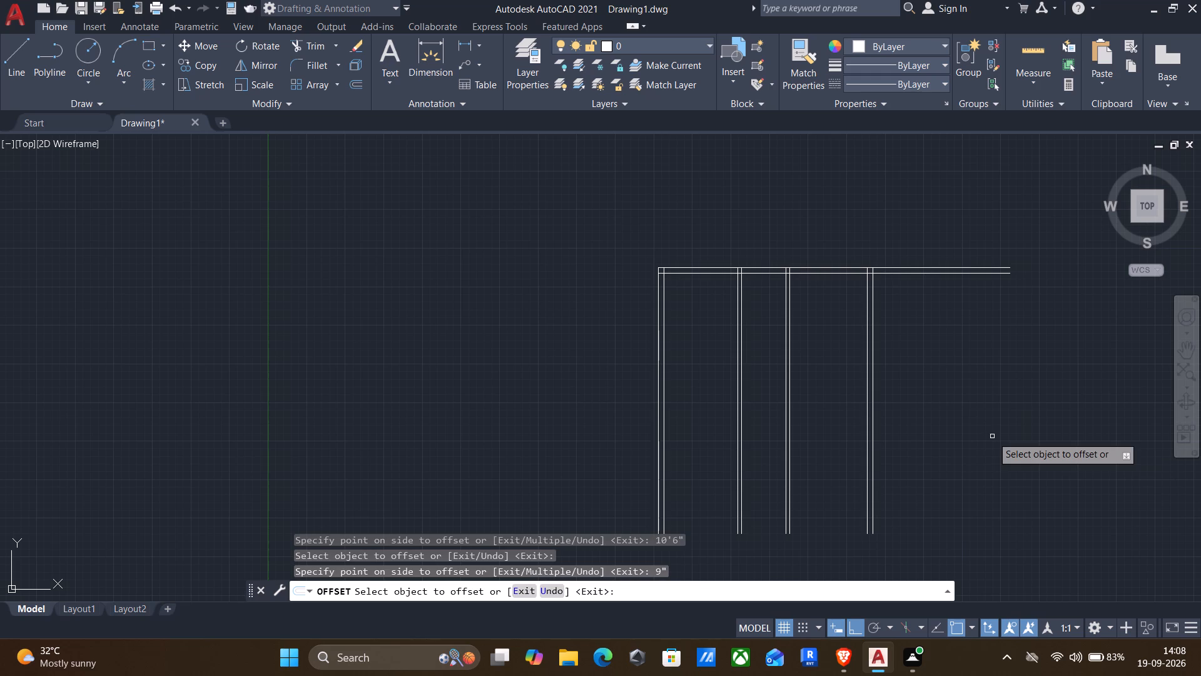
{"action": "key", "text": "Return"}
Trim both top wall lines where they run past the right outer wall.
{"action": "type", "text": "tr"}
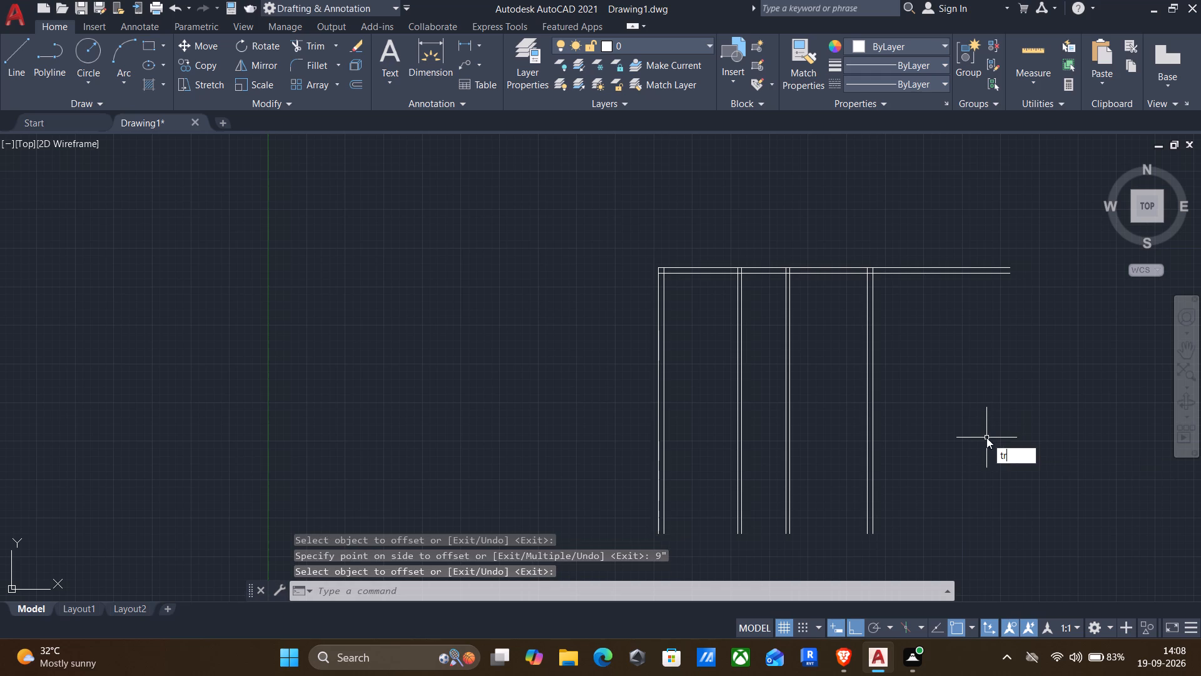
{"action": "key", "text": "Return"}
{"action": "left_click_drag", "start_coordinate": [976, 404], "coordinate": [930, 235]}
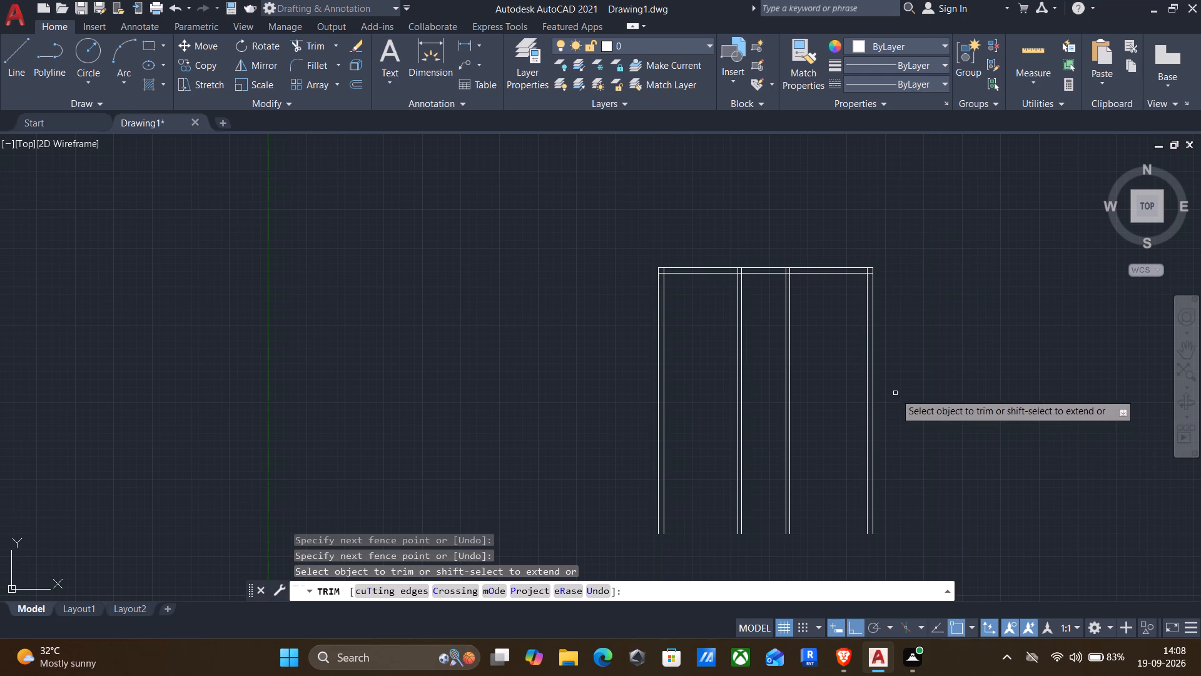
Trim the overlapping inner wall lines at the plan's top-left corner.
{"action": "scroll", "coordinate": [651, 266], "scroll_direction": "up", "scroll_amount": 5}
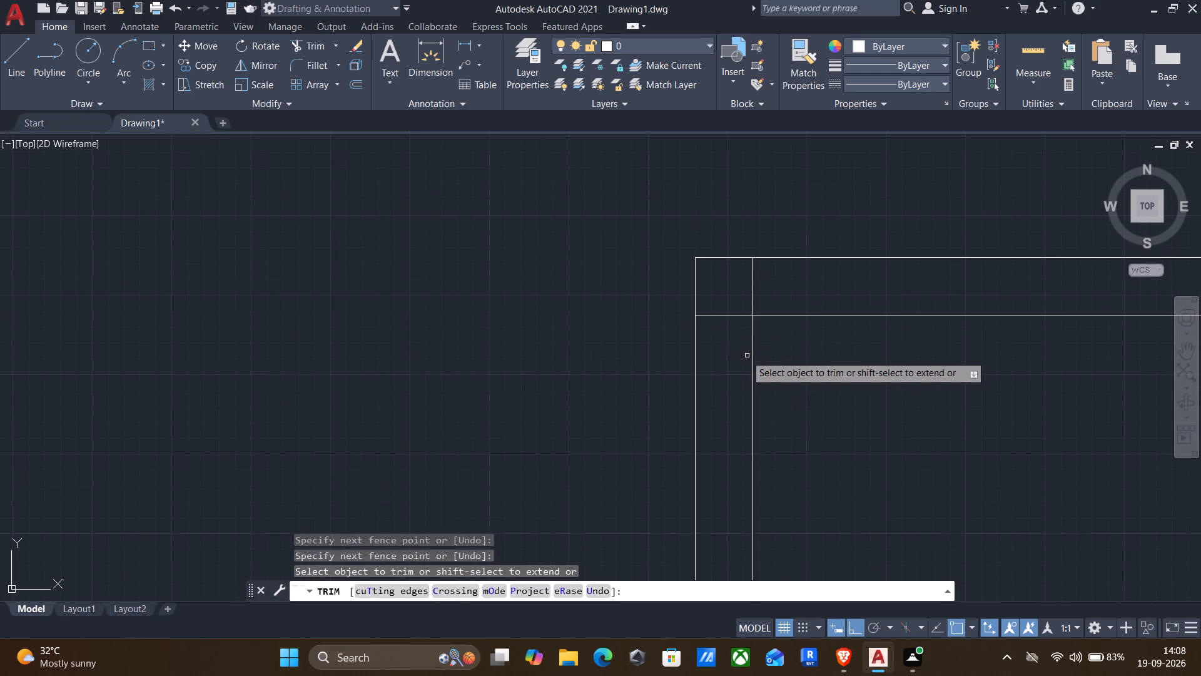
{"action": "left_click_drag", "start_coordinate": [725, 334], "coordinate": [778, 292]}
{"action": "scroll", "coordinate": [901, 349], "scroll_direction": "down", "scroll_amount": 4}
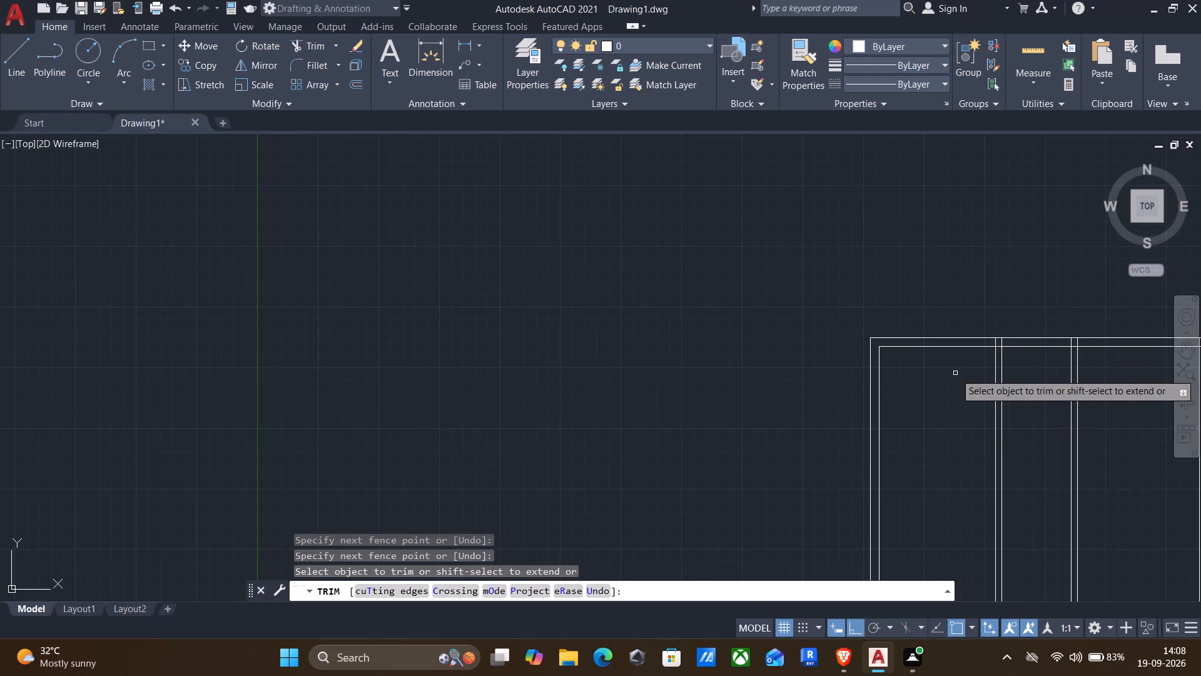
Trim the line overlaps where the two vertical partitions meet the top wall, opening both junctions.
{"action": "scroll", "coordinate": [1023, 344], "scroll_direction": "up", "scroll_amount": 5}
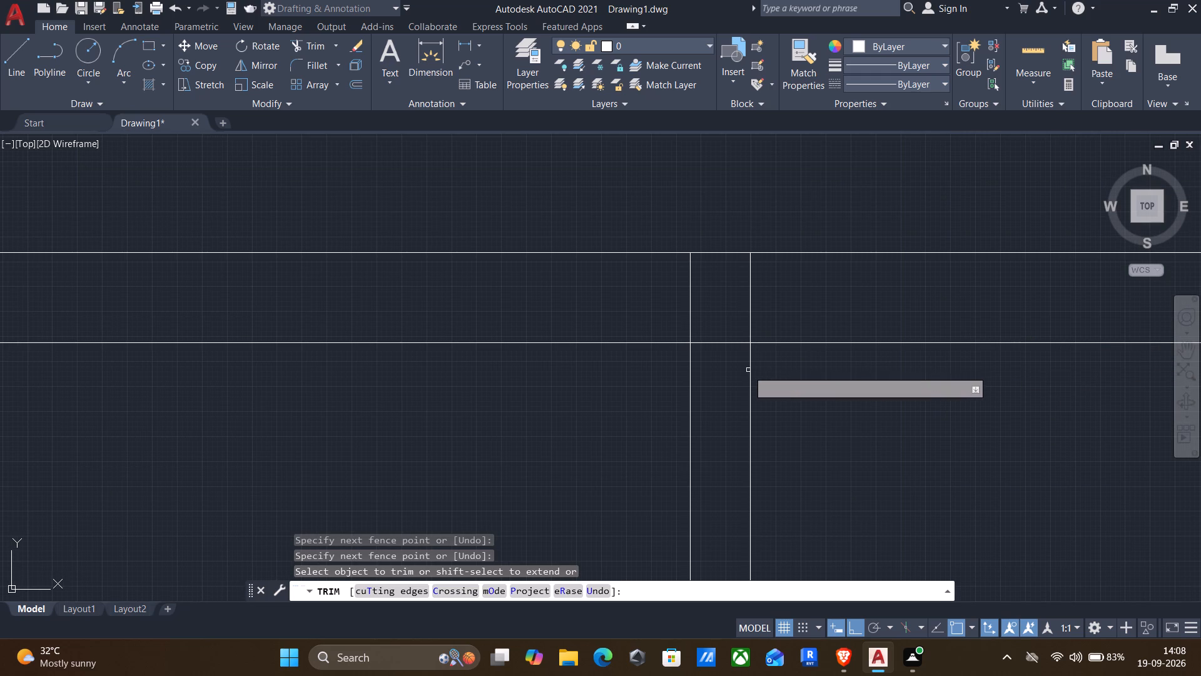
{"action": "left_click_drag", "start_coordinate": [739, 369], "coordinate": [654, 297]}
{"action": "scroll", "coordinate": [676, 310], "scroll_direction": "down", "scroll_amount": 3}
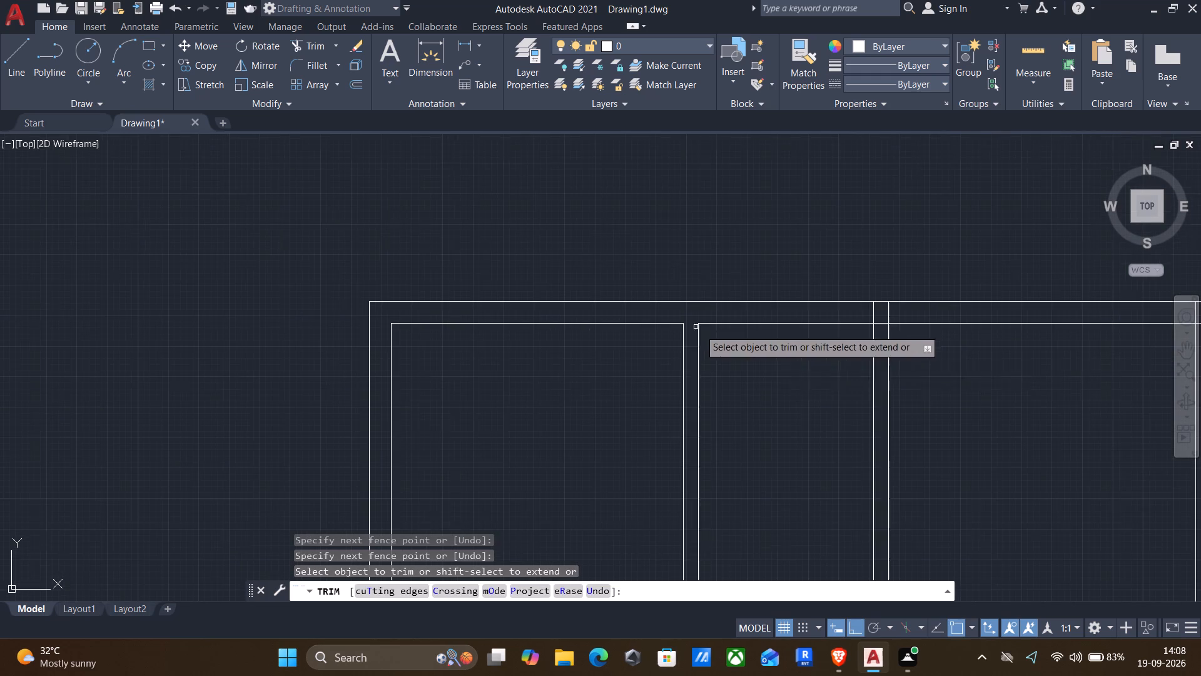
{"action": "scroll", "coordinate": [728, 342], "scroll_direction": "down", "scroll_amount": 1}
{"action": "scroll", "coordinate": [913, 329], "scroll_direction": "up", "scroll_amount": 3}
{"action": "left_click_drag", "start_coordinate": [822, 271], "coordinate": [821, 270]}
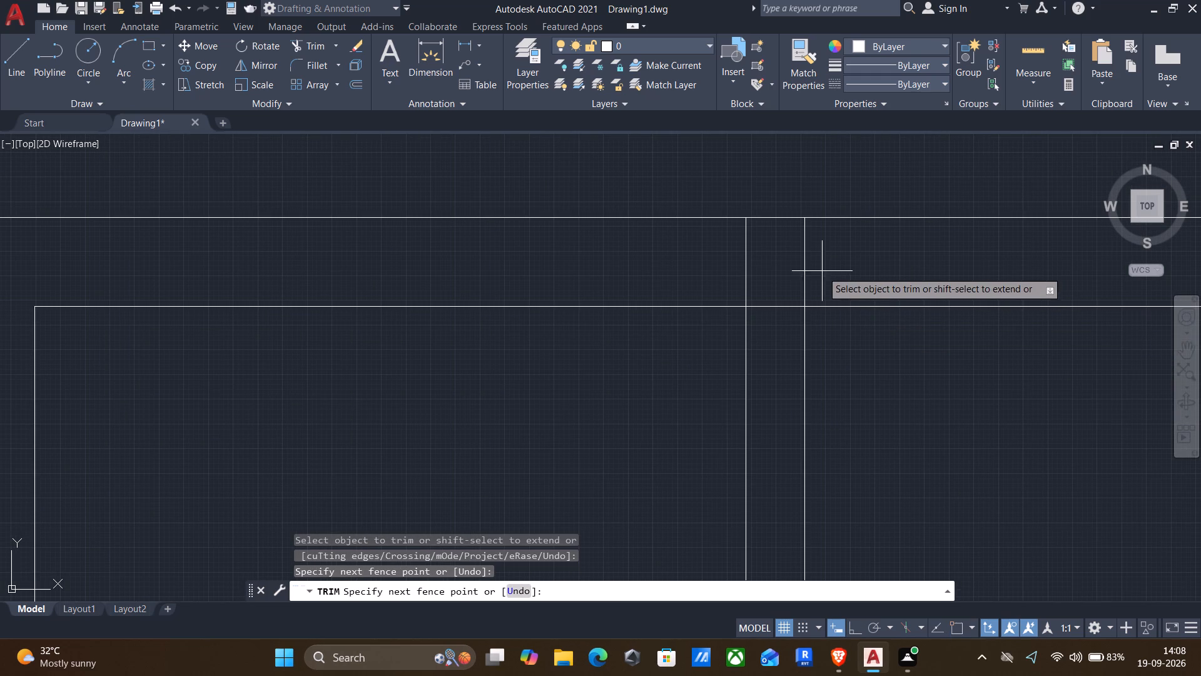
{"action": "left_click_drag", "start_coordinate": [821, 270], "coordinate": [794, 333]}
{"action": "scroll", "coordinate": [794, 334], "scroll_direction": "down", "scroll_amount": 4}
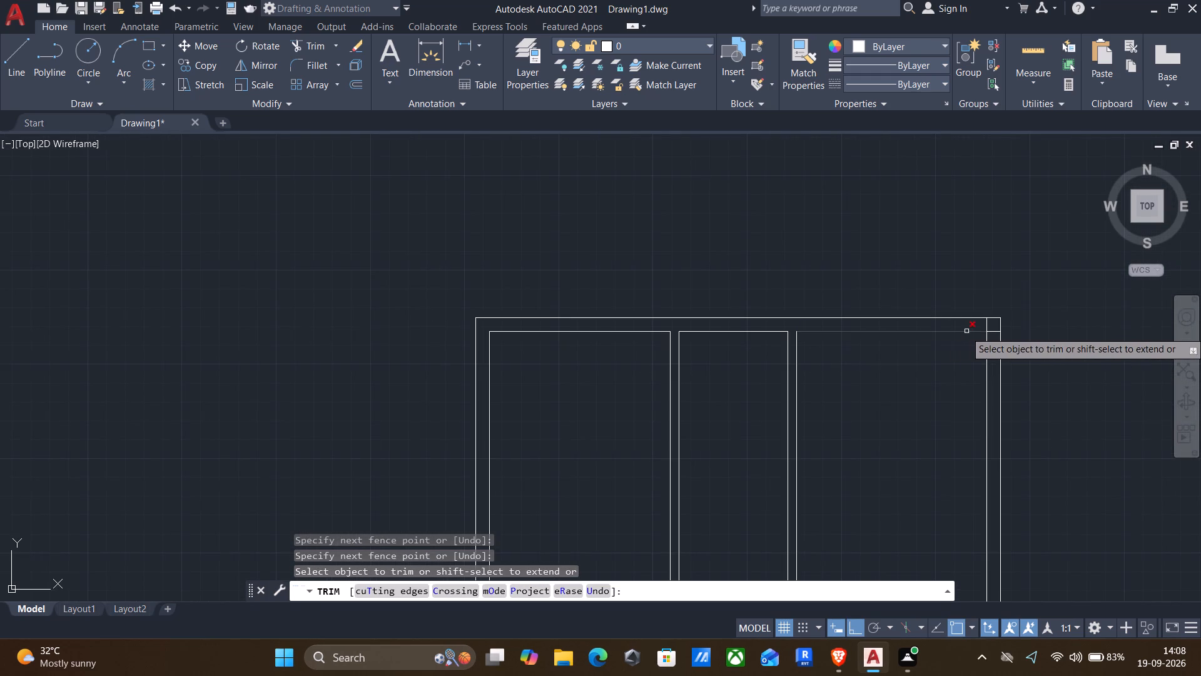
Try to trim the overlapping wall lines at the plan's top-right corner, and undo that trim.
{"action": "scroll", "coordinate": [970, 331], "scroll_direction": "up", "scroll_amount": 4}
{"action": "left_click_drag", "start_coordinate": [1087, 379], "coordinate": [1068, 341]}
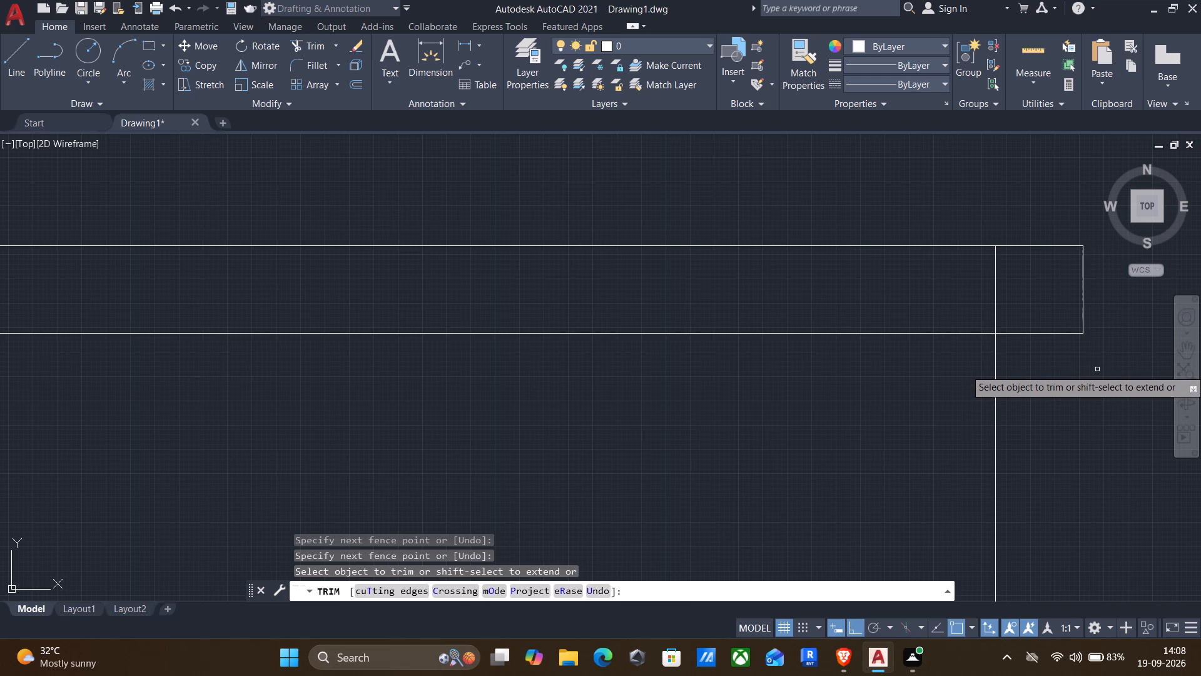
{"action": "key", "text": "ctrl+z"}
Trim the overlapping inner wall lines at the plan's top-right corner and finish trimming.
{"action": "scroll", "coordinate": [1096, 361], "scroll_direction": "down", "scroll_amount": 3}
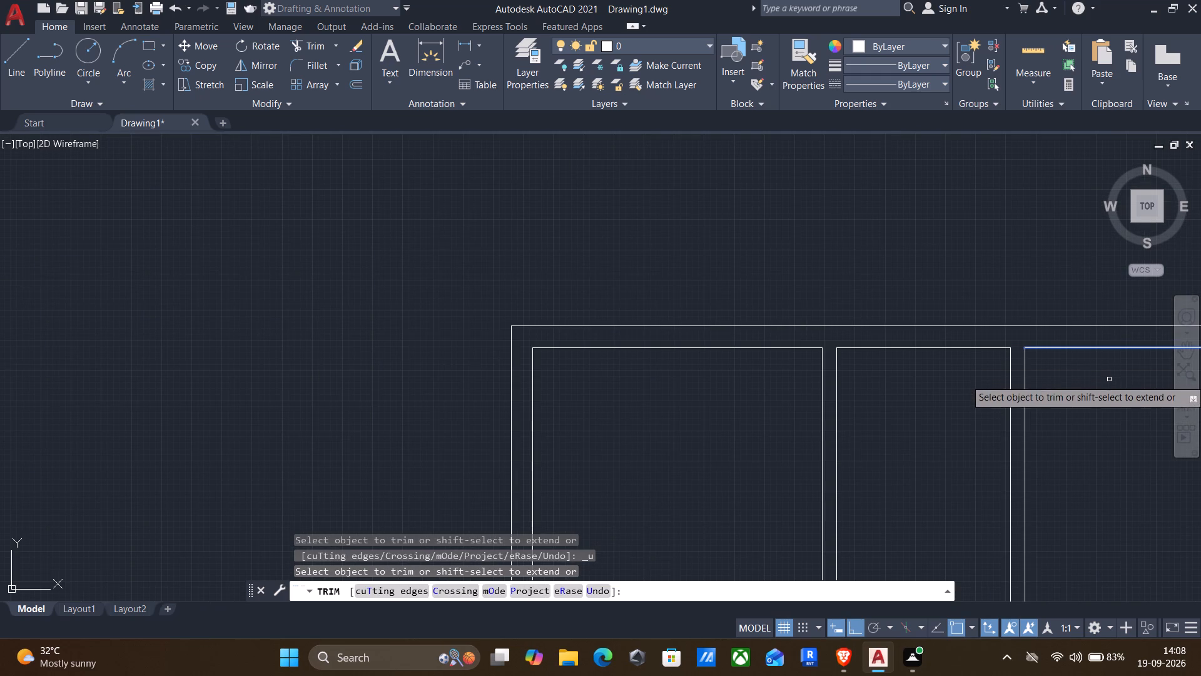
{"action": "middle_click_drag", "start_coordinate": [1109, 379], "coordinate": [672, 319]}
{"action": "scroll", "coordinate": [672, 319], "scroll_direction": "up", "scroll_amount": 1}
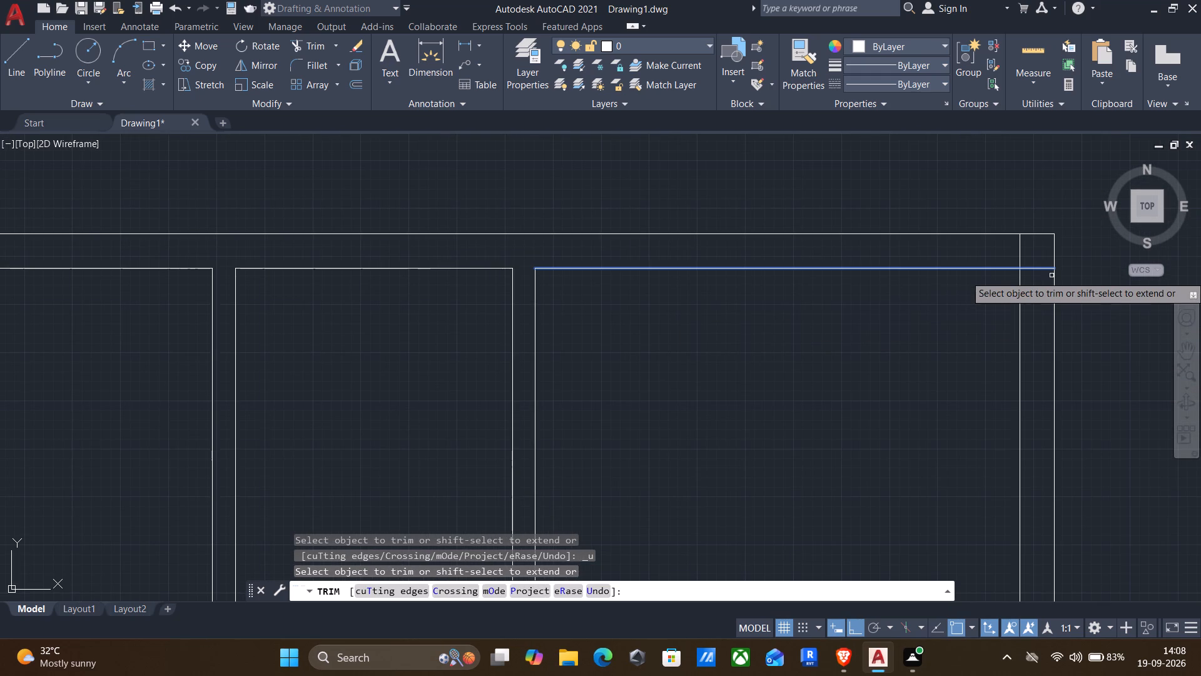
{"action": "scroll", "coordinate": [1052, 275], "scroll_direction": "up", "scroll_amount": 2}
{"action": "left_click_drag", "start_coordinate": [1037, 277], "coordinate": [906, 217]}
{"action": "scroll", "coordinate": [910, 251], "scroll_direction": "down", "scroll_amount": 3}
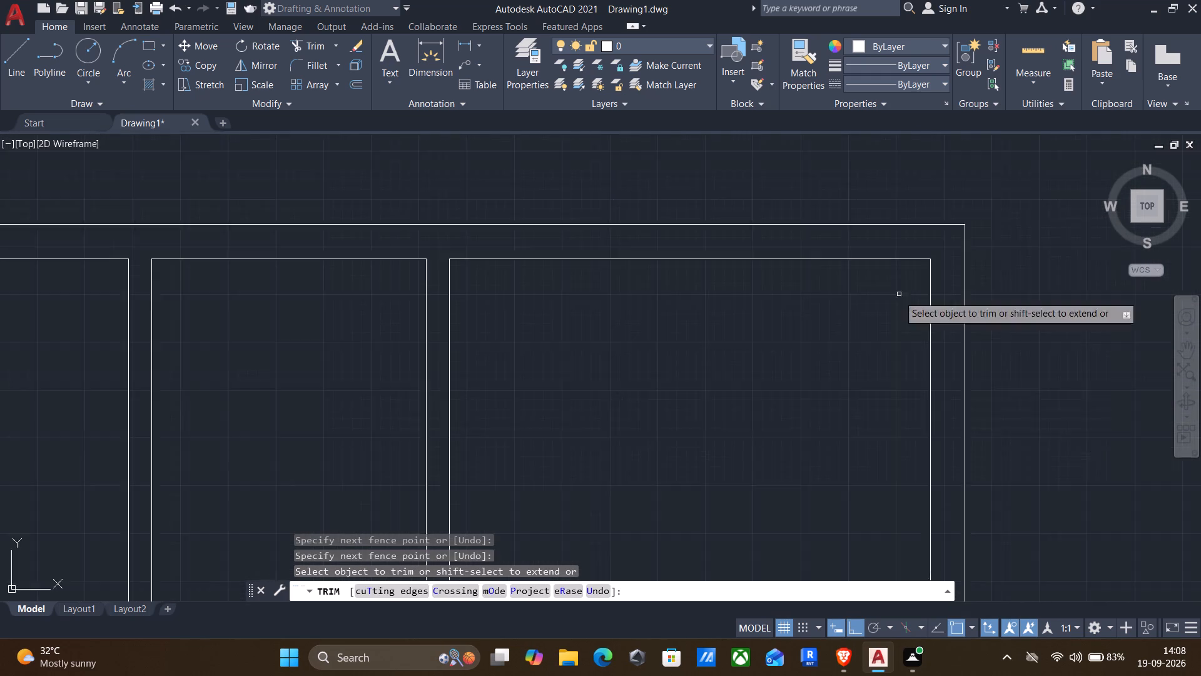
{"action": "middle_click_drag", "start_coordinate": [852, 359], "coordinate": [1087, 304]}
{"action": "scroll", "coordinate": [726, 324], "scroll_direction": "down", "scroll_amount": 2}
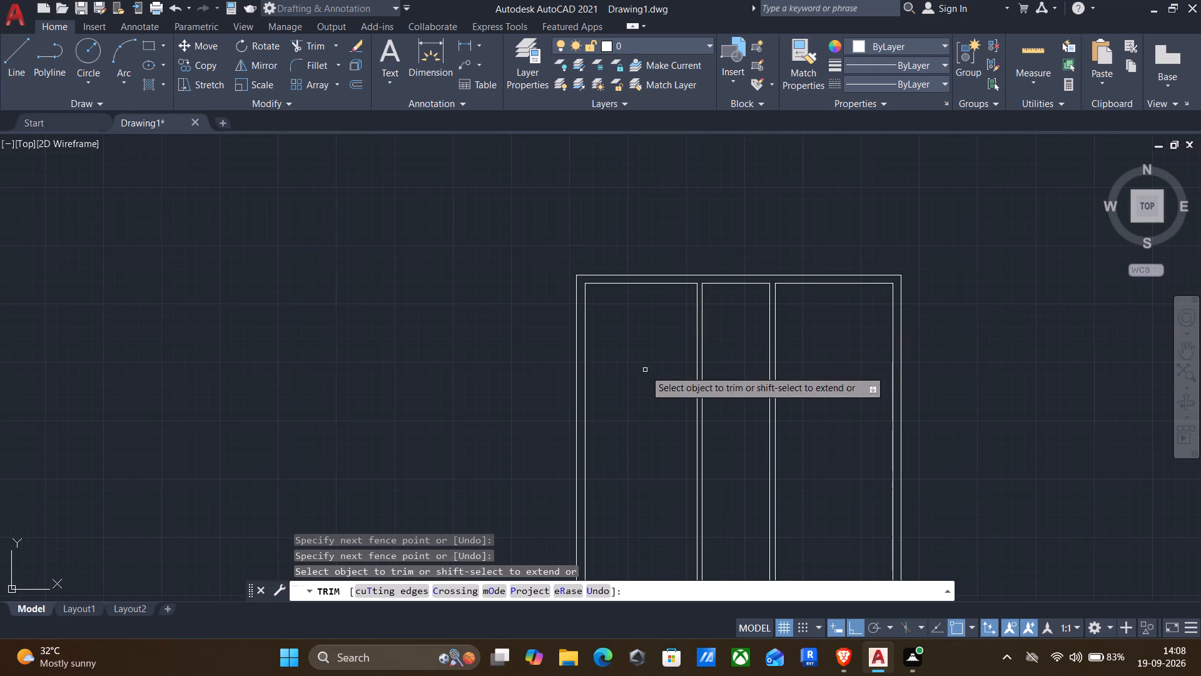
{"action": "middle_click_drag", "start_coordinate": [644, 372], "coordinate": [676, 288]}
{"action": "scroll", "coordinate": [678, 277], "scroll_direction": "up", "scroll_amount": 1}
{"action": "key", "text": "Escape"}
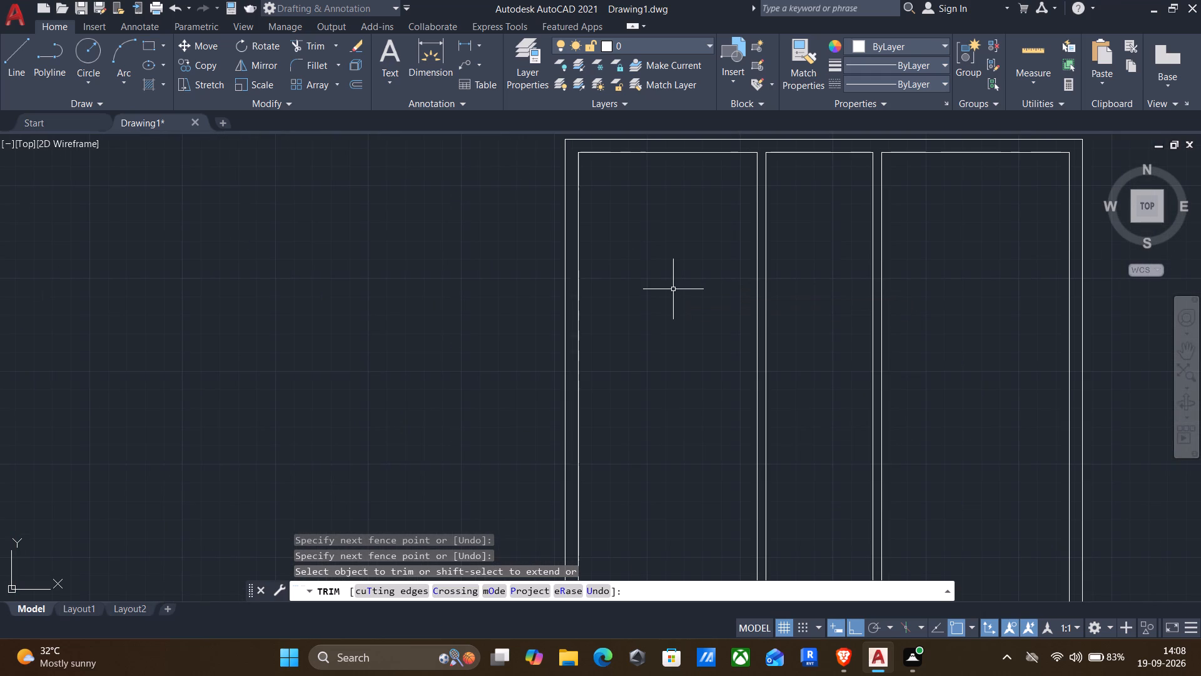
Form a horizontal partition in the left bay by offsetting its inner top line 12' downward and the new line another 6".
{"action": "key", "text": "o"}
{"action": "key", "text": "Return"}
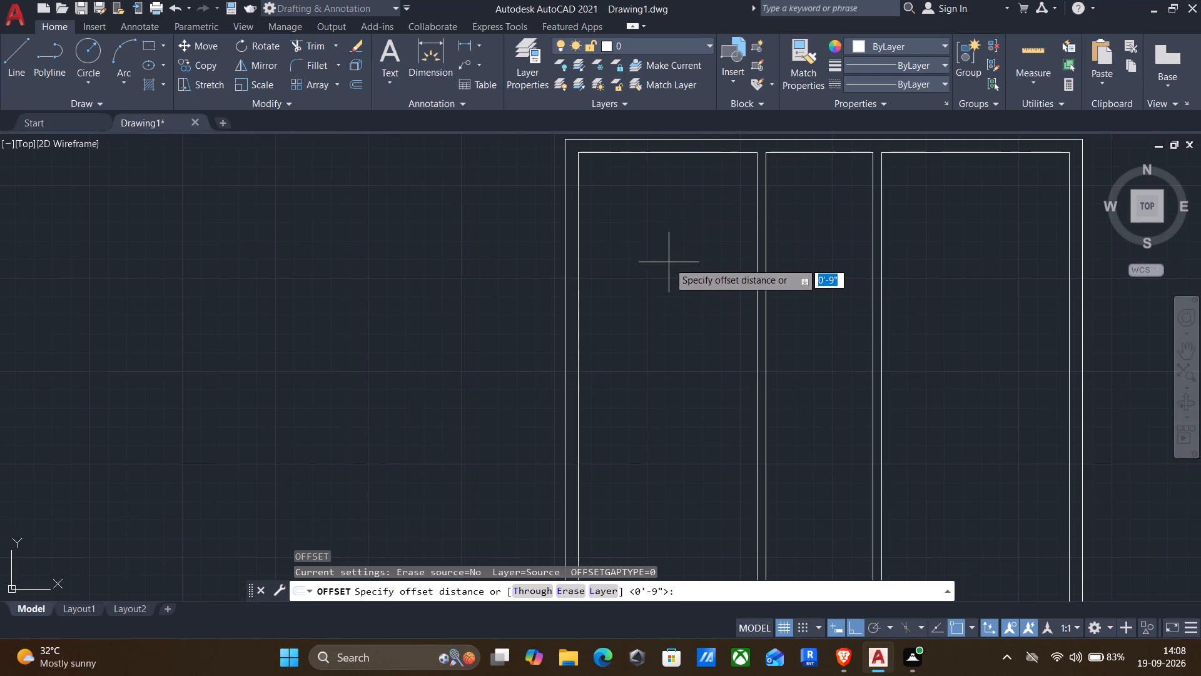
{"action": "left_click_drag", "start_coordinate": [672, 198], "coordinate": [672, 205]}
{"action": "left_click", "coordinate": [672, 314]}
{"action": "left_click", "coordinate": [641, 151]}
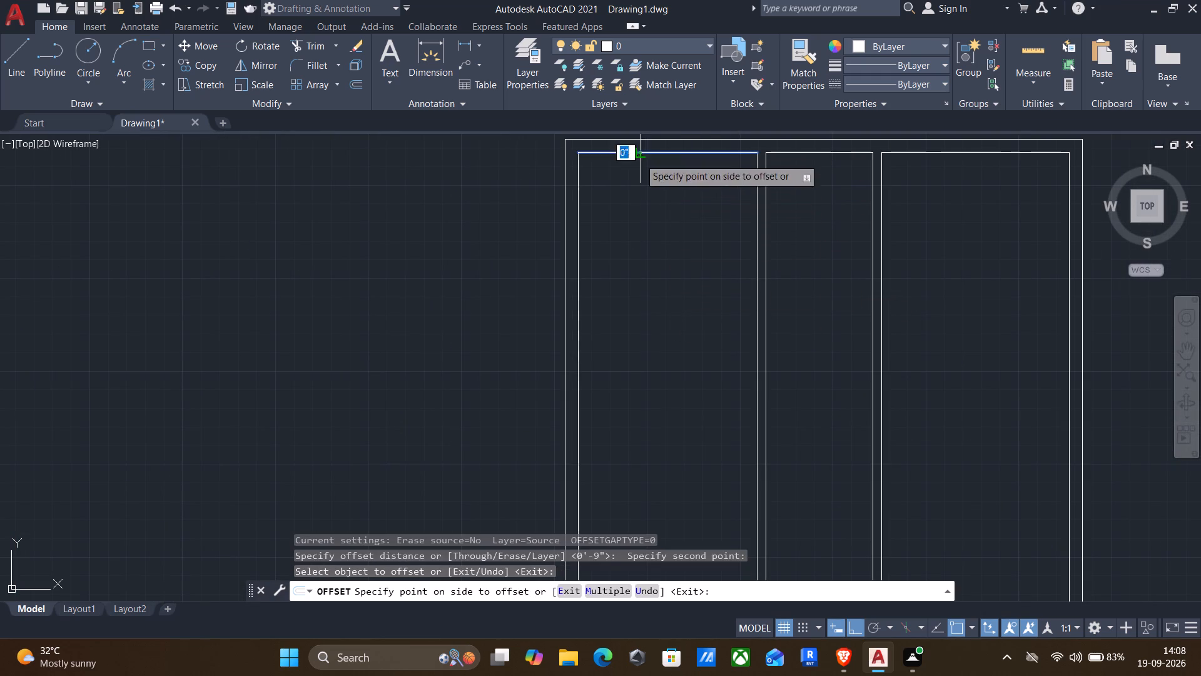
{"action": "type", "text": "12'"}
{"action": "key", "text": "Return"}
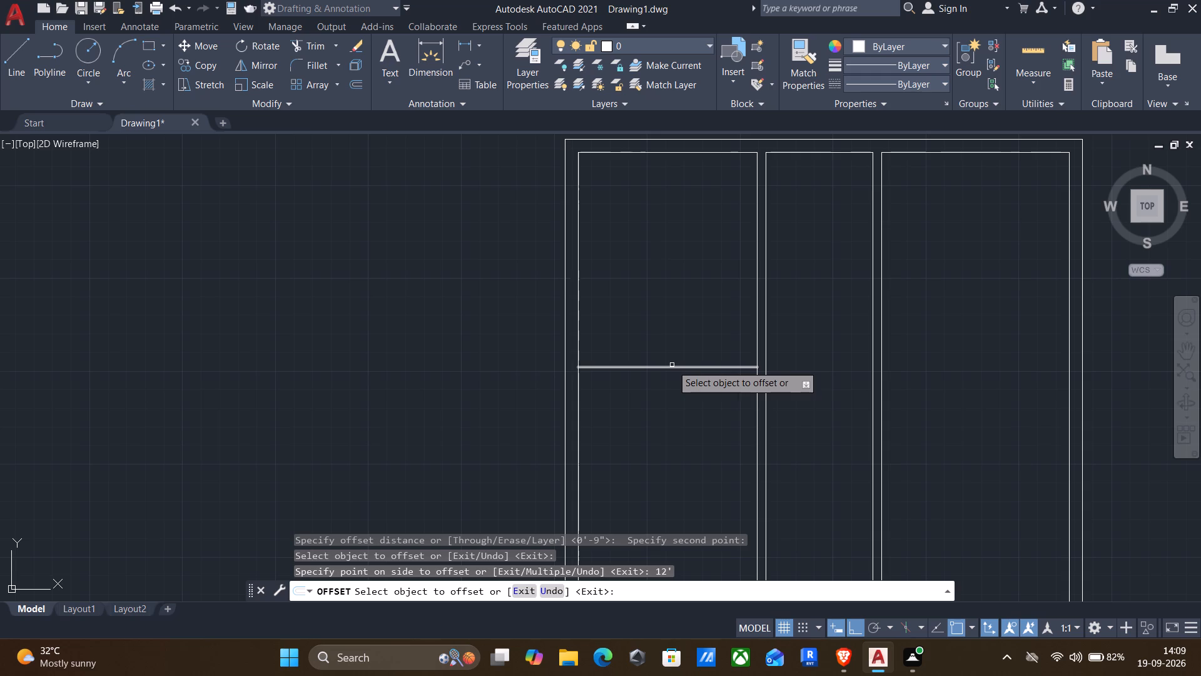
{"action": "left_click", "coordinate": [672, 366]}
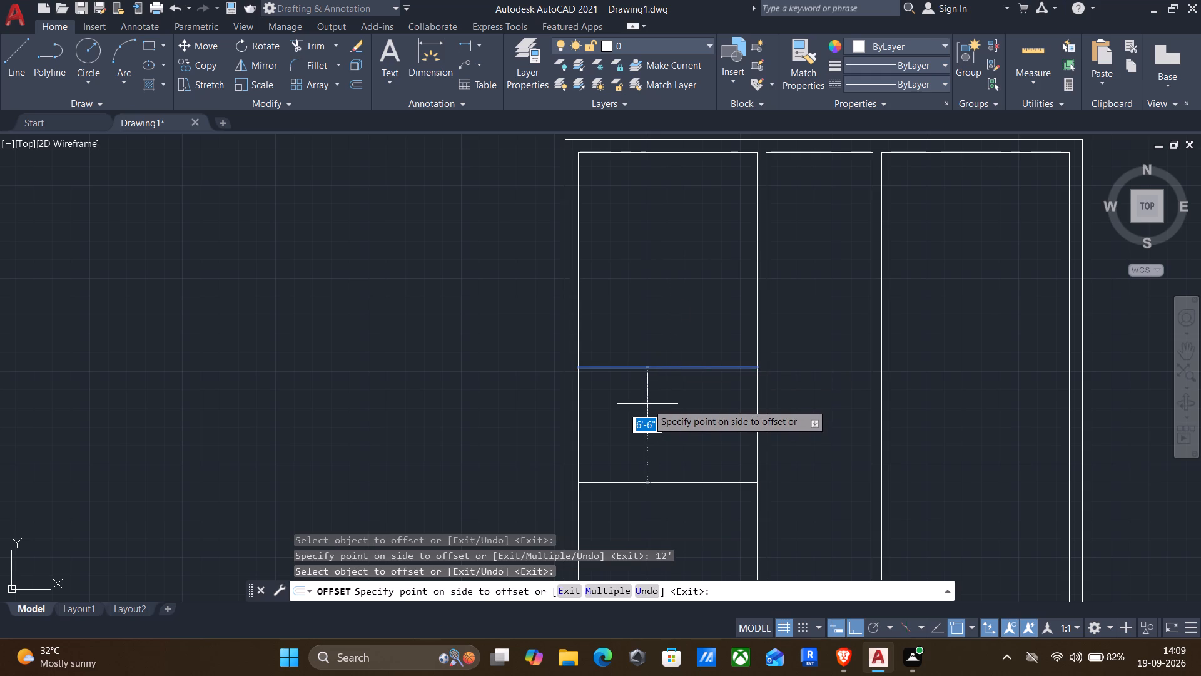
{"action": "type", "text": "6\""}
{"action": "key", "text": "Return"}
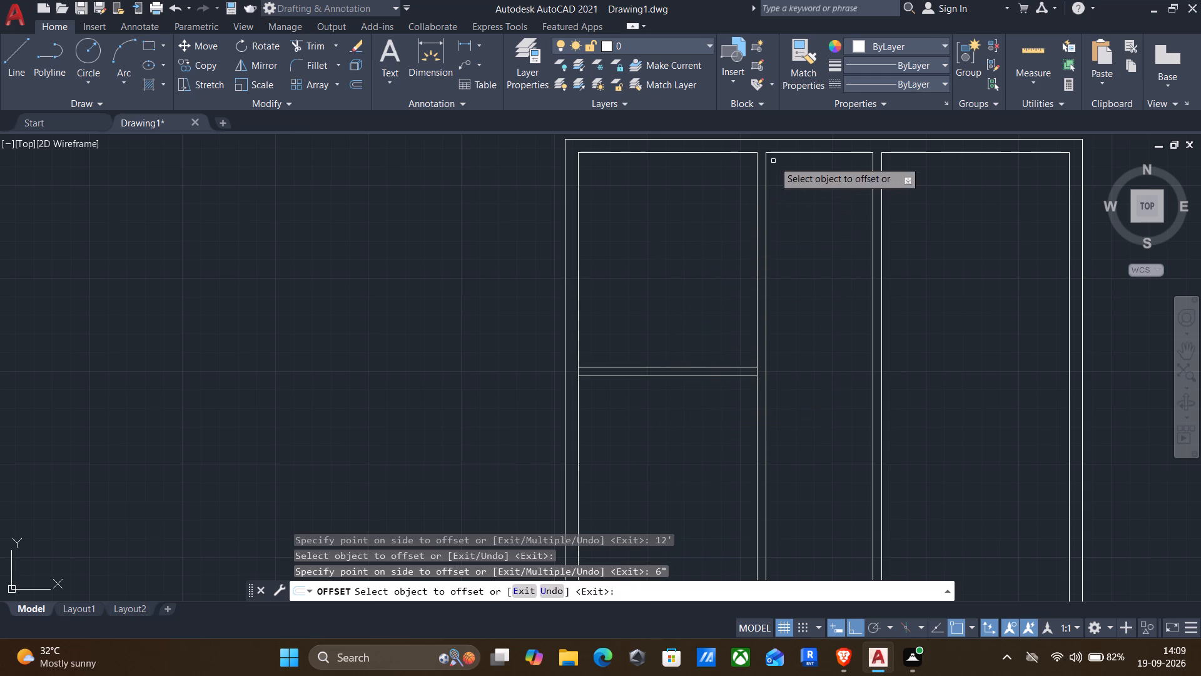
Form a horizontal partition in the middle bay by offsetting its inner top line 8' downward and the new line another 6".
{"action": "left_click", "coordinate": [805, 153]}
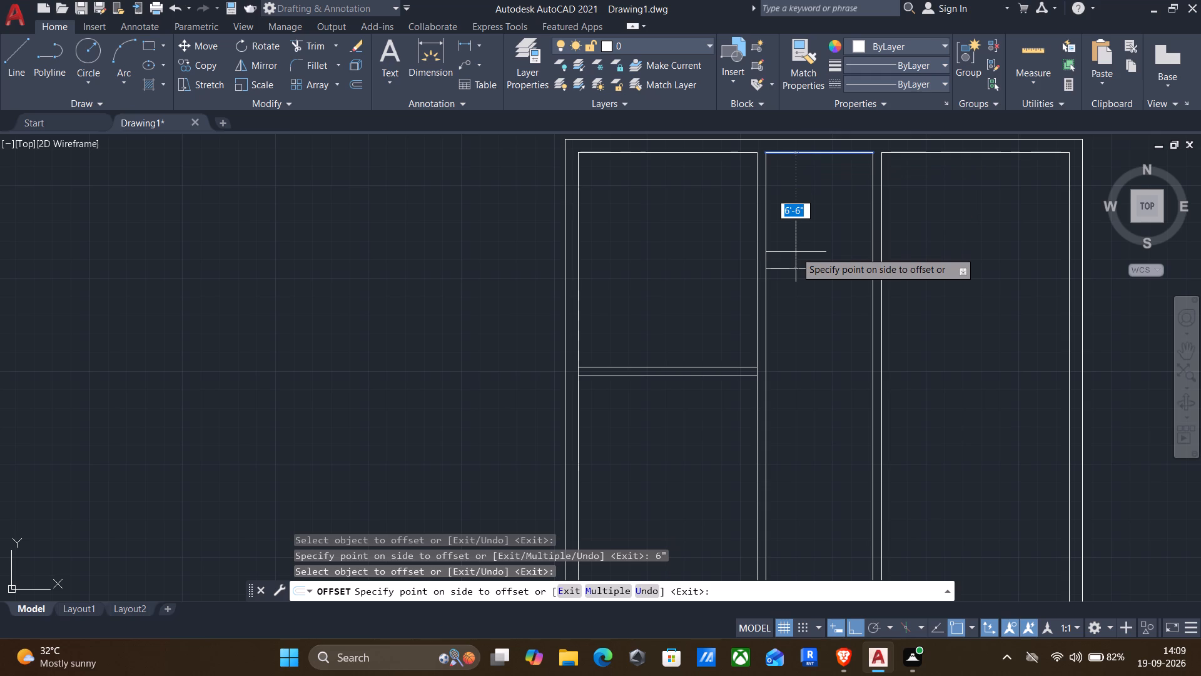
{"action": "key", "text": "8"}
{"action": "key", "text": "apostrophe"}
{"action": "key", "text": "Return"}
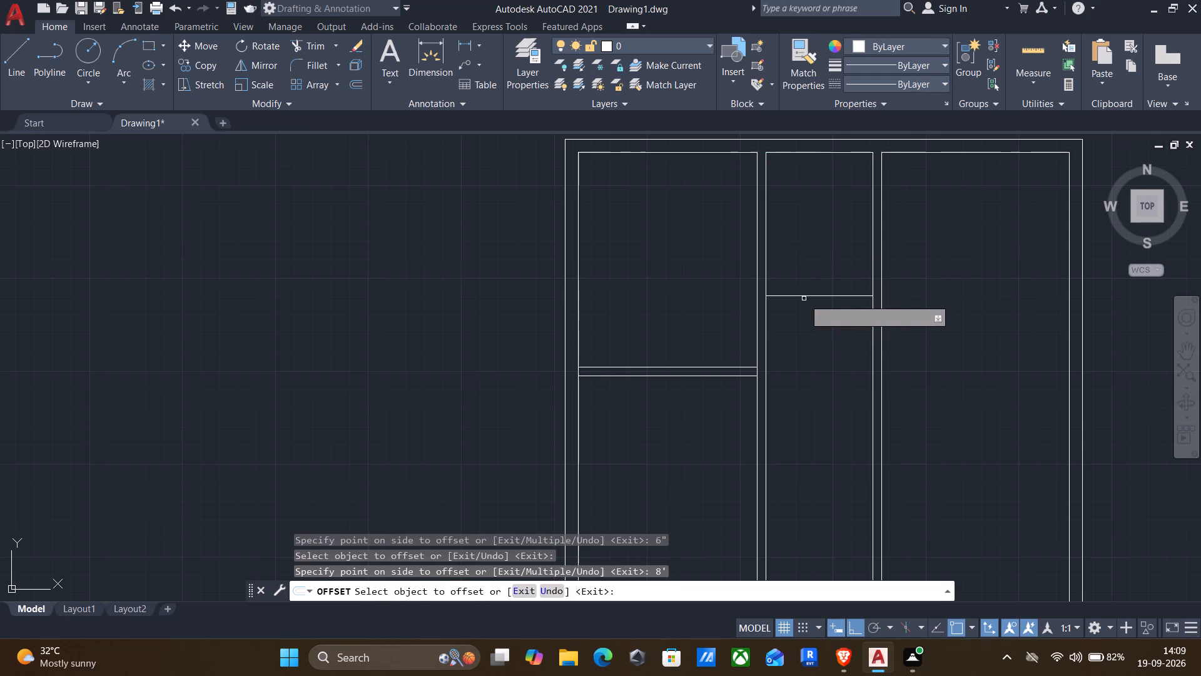
{"action": "left_click", "coordinate": [802, 296]}
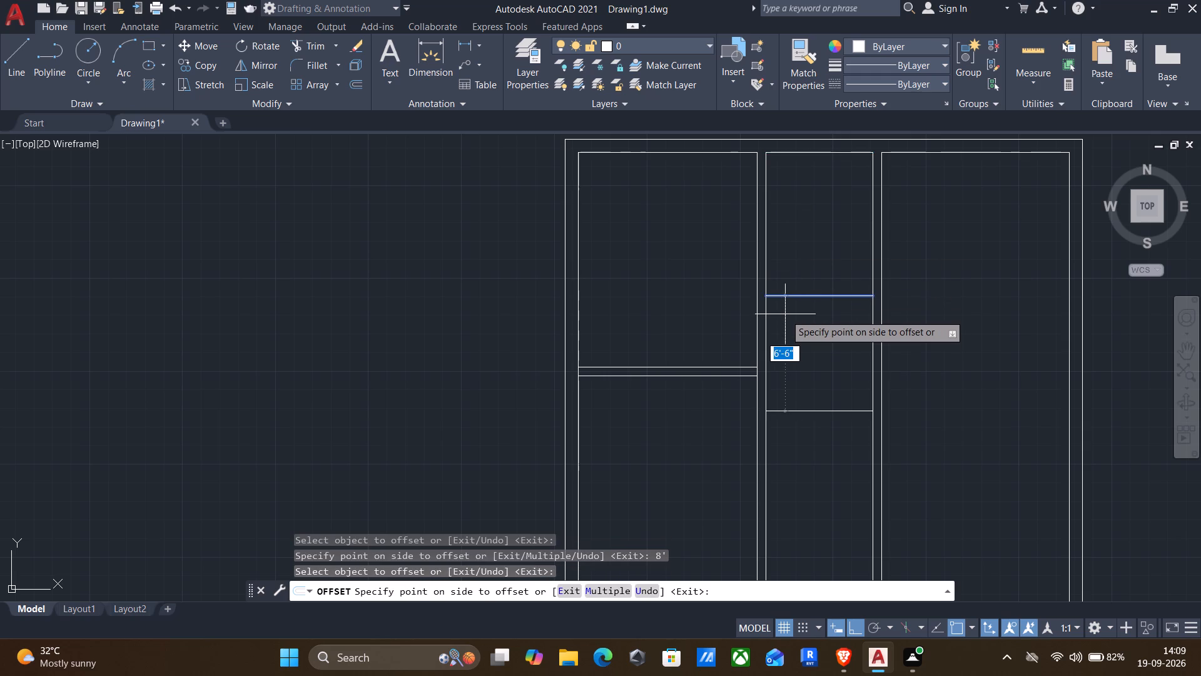
{"action": "type", "text": "6\""}
{"action": "key", "text": "Return"}
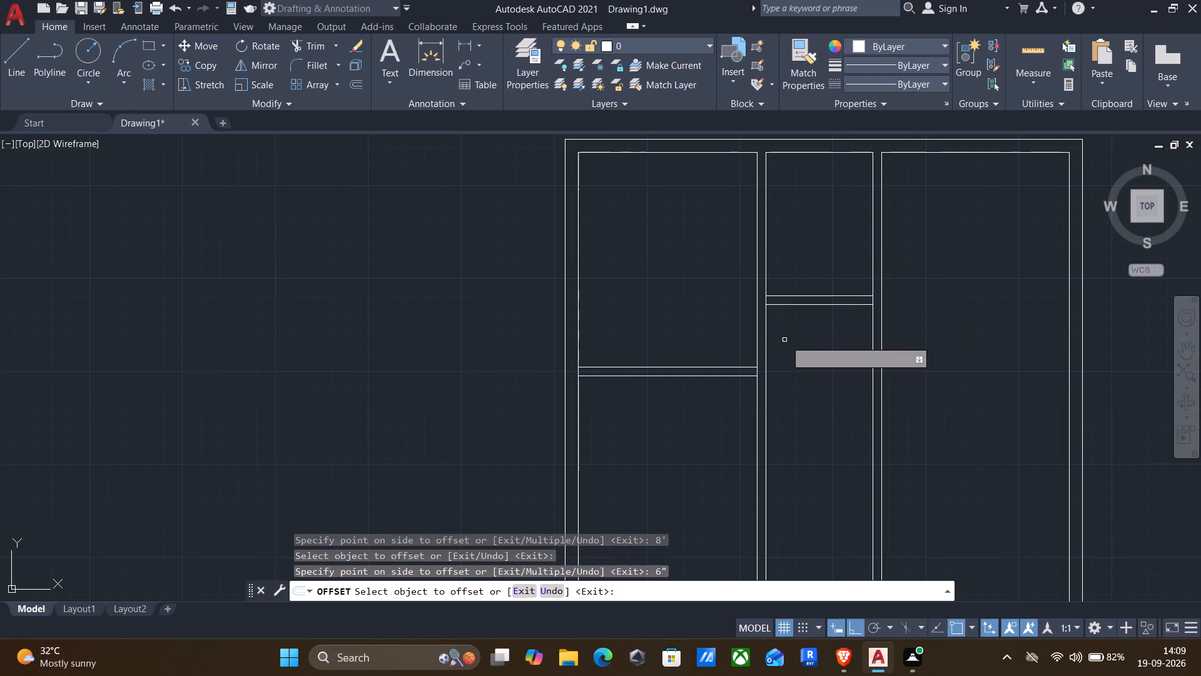
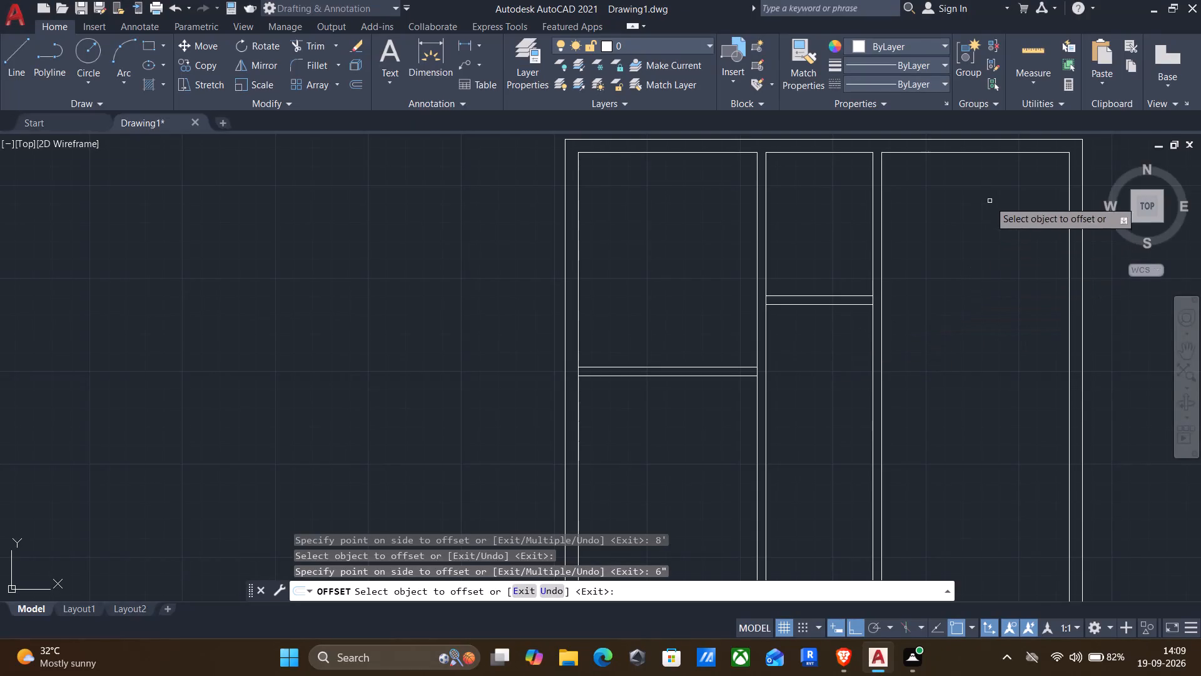
Form a horizontal partition in the right bay by offsetting its inner top line 12' downward and the new line another 6".
{"action": "left_click", "coordinate": [935, 153]}
{"action": "type", "text": "12'"}
{"action": "key", "text": "Return"}
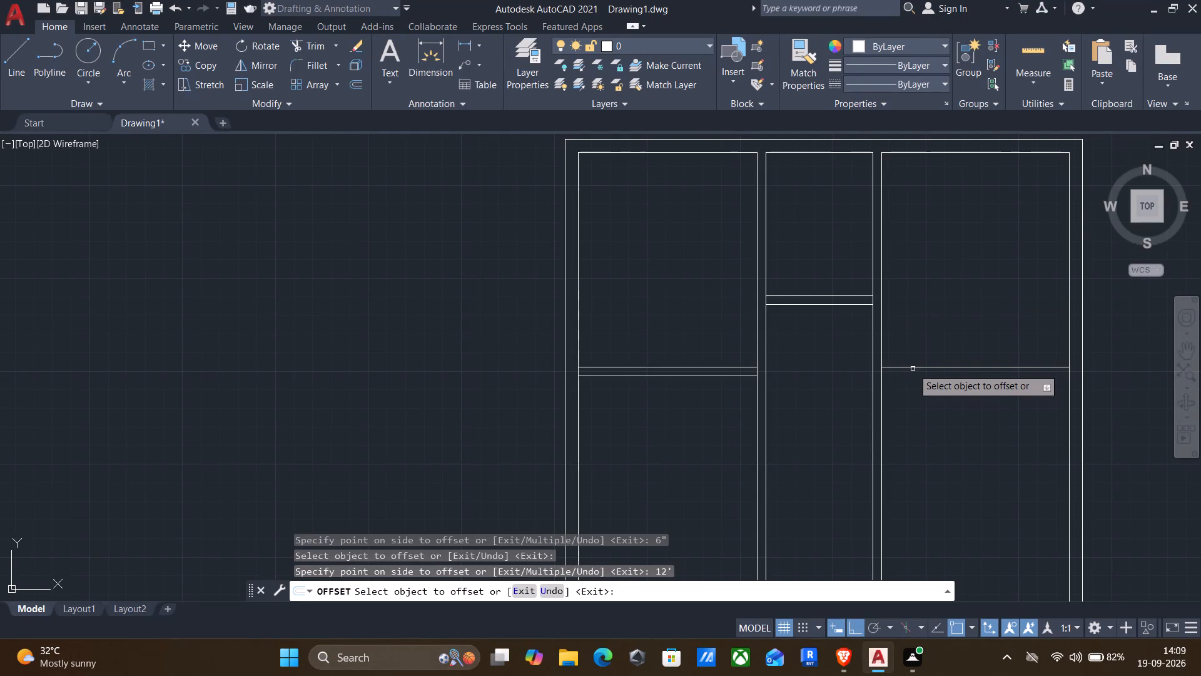
{"action": "left_click", "coordinate": [910, 367]}
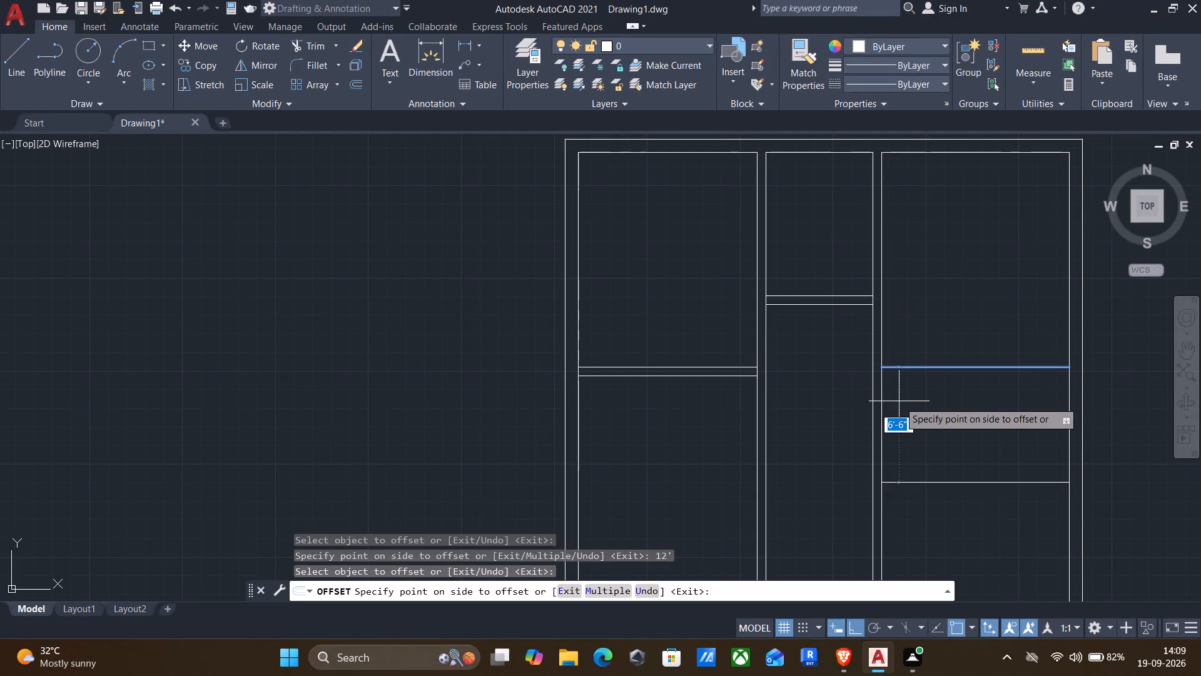
{"action": "key", "text": "6"}
{"action": "key", "text": "shift+quotedbl"}
{"action": "key", "text": "Return"}
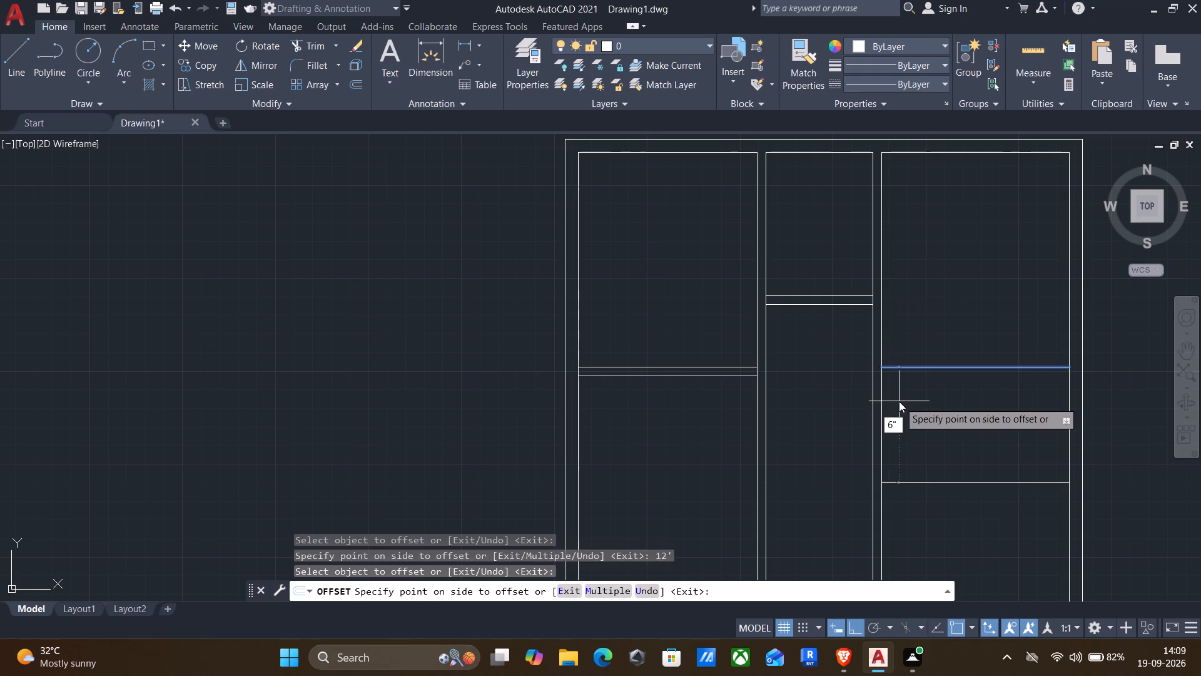
{"action": "middle_click_drag", "start_coordinate": [858, 382], "coordinate": [803, 282]}
{"action": "scroll", "coordinate": [803, 282], "scroll_direction": "up", "scroll_amount": 1}
{"action": "middle_click", "coordinate": [803, 281]}
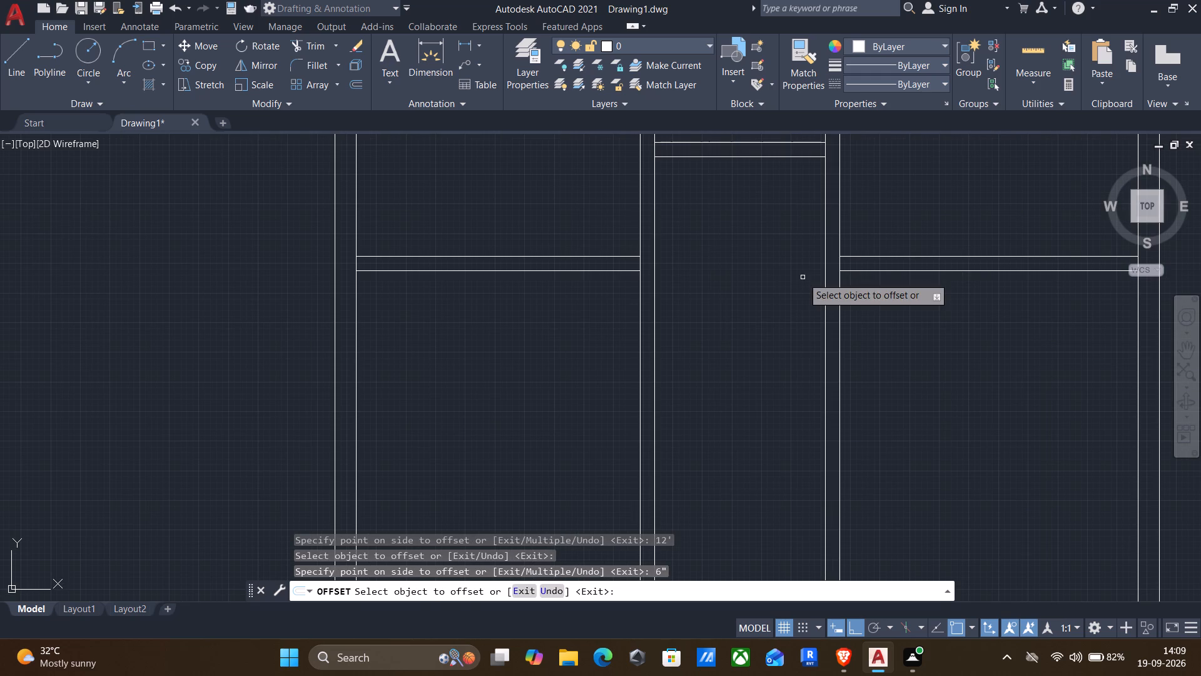
{"action": "key", "text": "Escape"}
Measure the upper right room's width and height with Quick measure.
{"action": "middle_click_drag", "start_coordinate": [766, 281], "coordinate": [769, 318]}
{"action": "scroll", "coordinate": [769, 318], "scroll_direction": "down", "scroll_amount": 1}
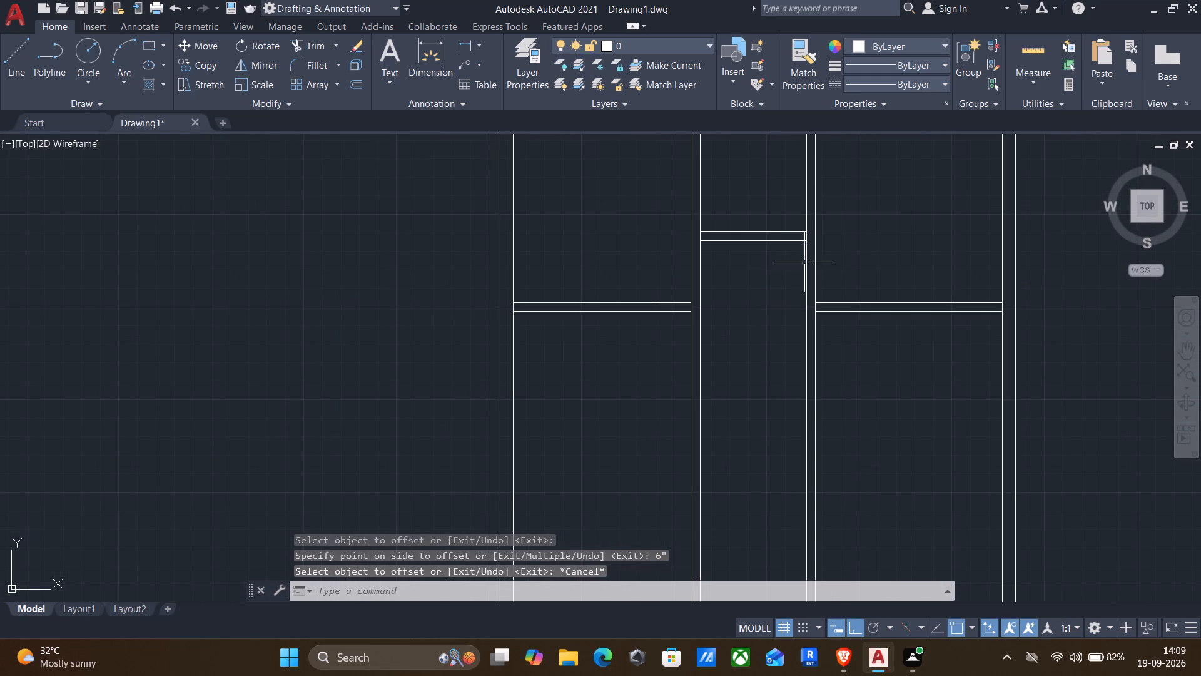
{"action": "left_click", "coordinate": [1046, 54]}
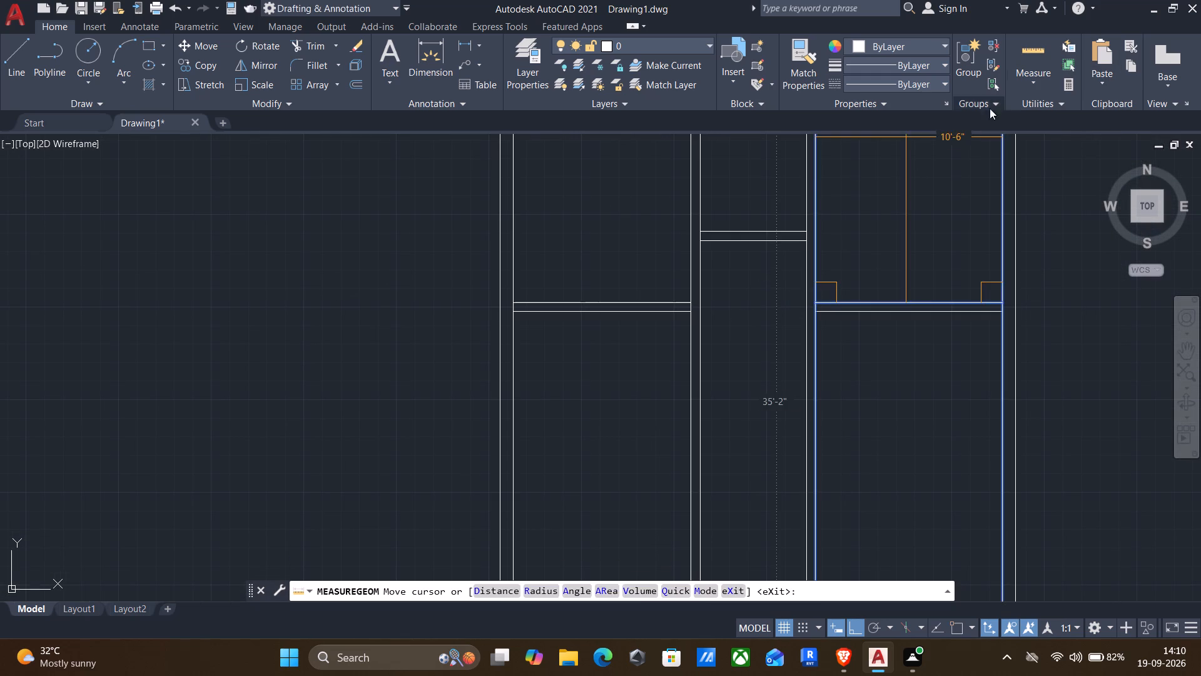
{"action": "middle_click_drag", "start_coordinate": [609, 237], "coordinate": [607, 284]}
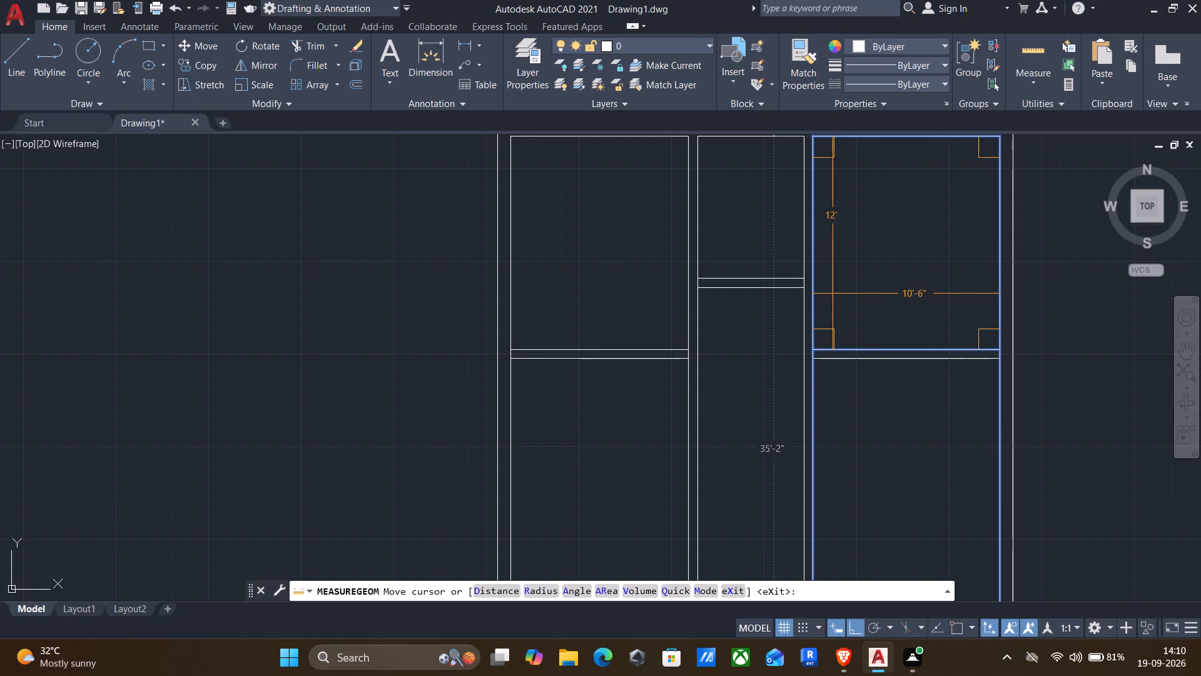
{"action": "key", "text": "Escape"}
Extend the left and right bays' partition lines across the adjacent vertical walls to the far wall lines facing the middle bay.
{"action": "middle_click_drag", "start_coordinate": [852, 402], "coordinate": [794, 285]}
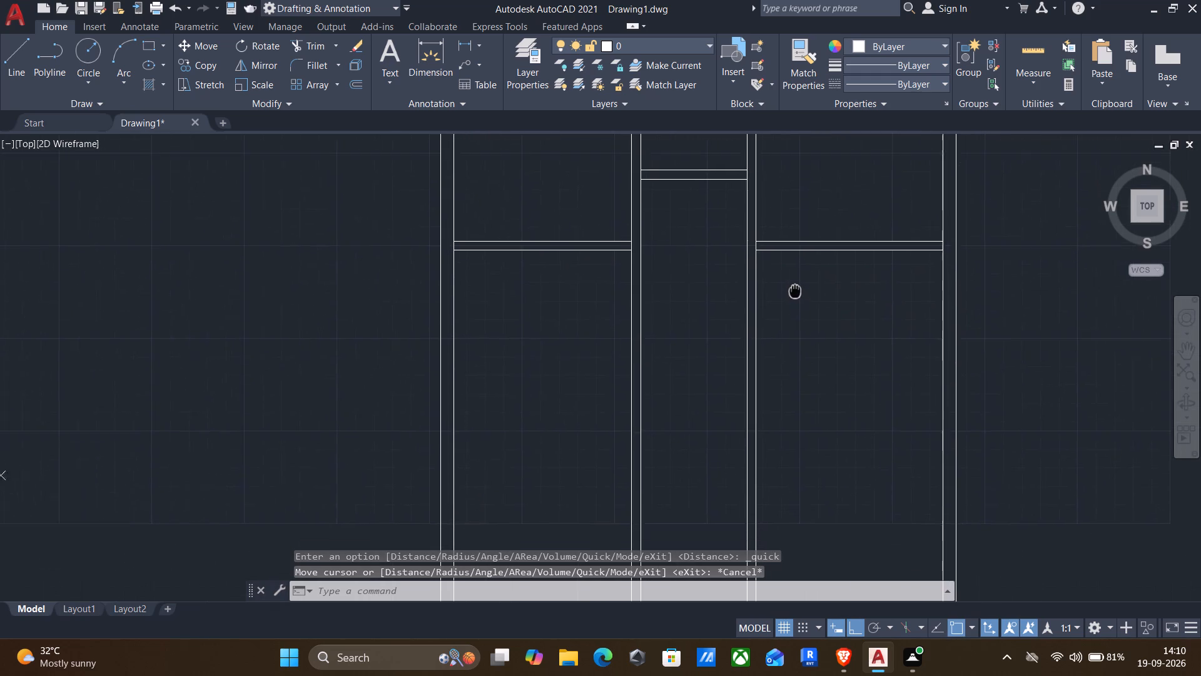
{"action": "middle_click_drag", "start_coordinate": [794, 285], "coordinate": [793, 277]}
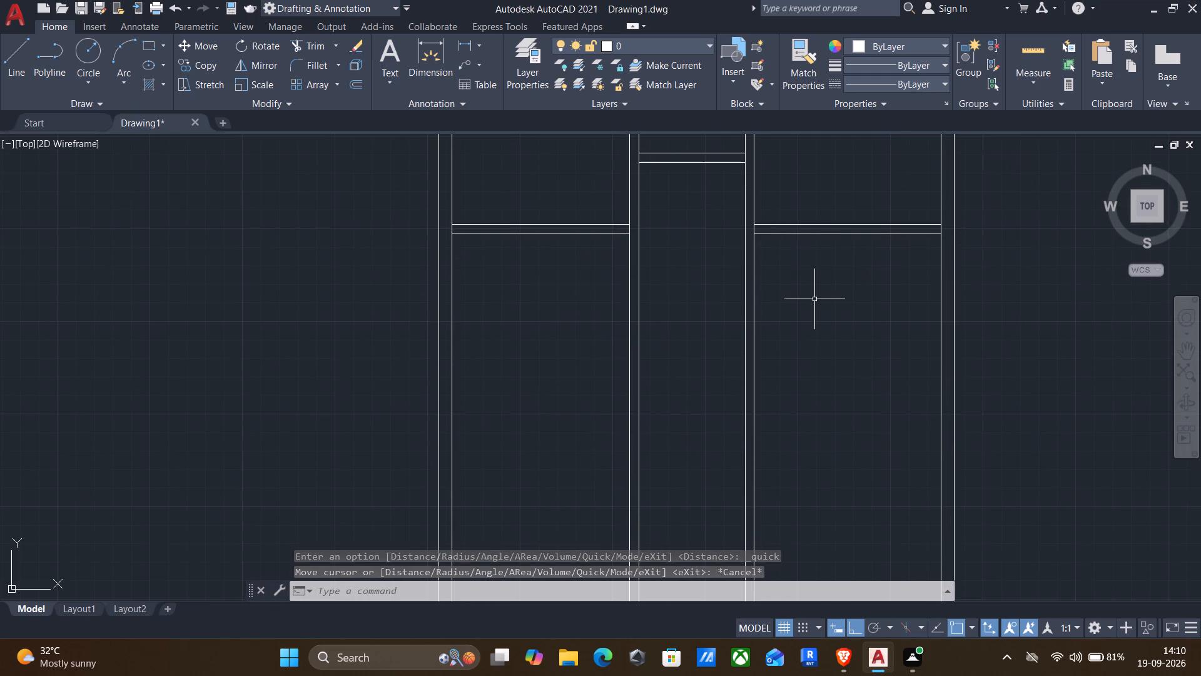
{"action": "type", "text": "ex"}
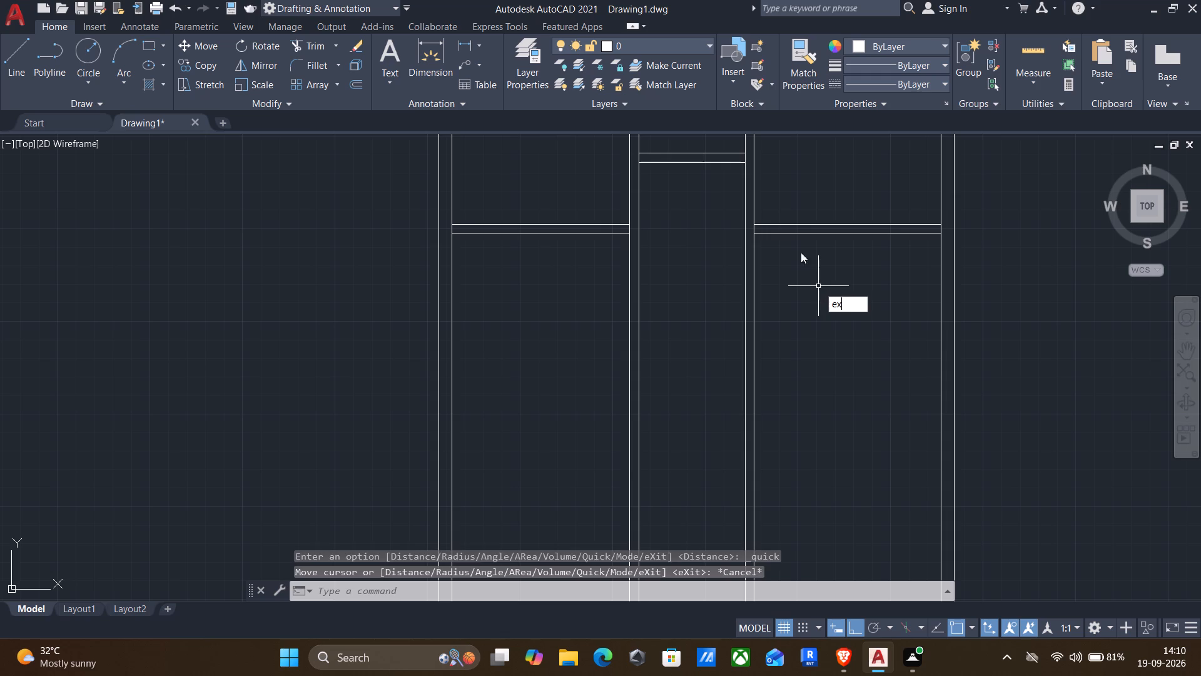
{"action": "key", "text": "Return"}
{"action": "left_click_drag", "start_coordinate": [574, 260], "coordinate": [586, 192]}
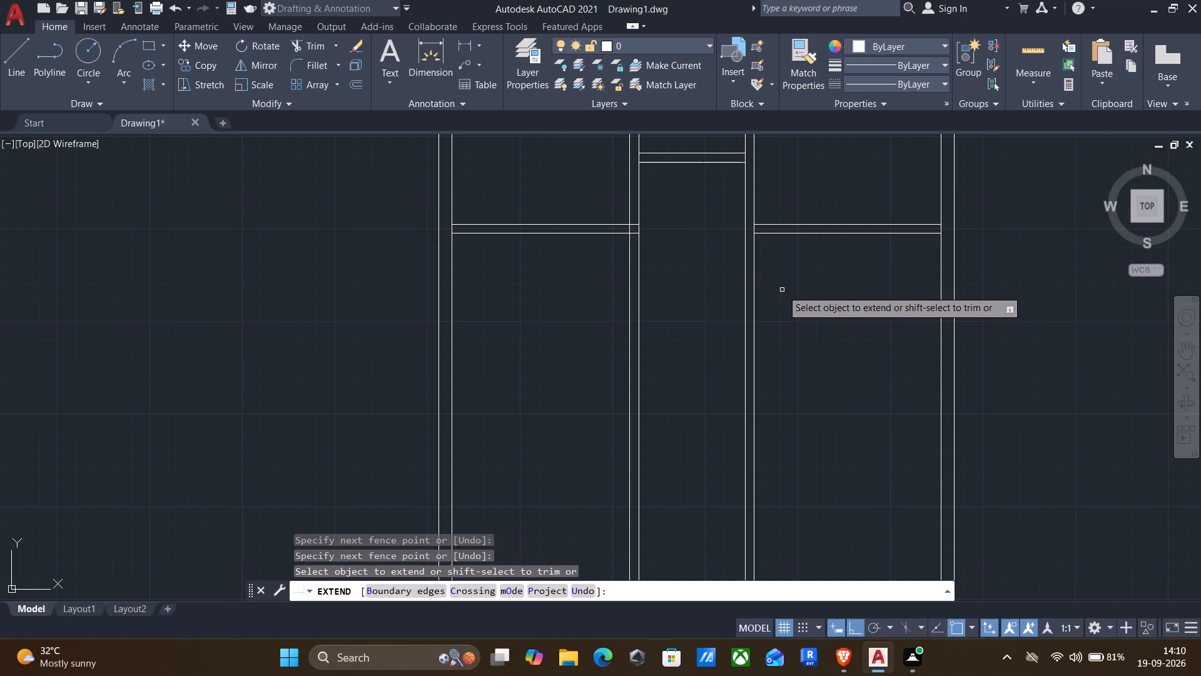
{"action": "left_click_drag", "start_coordinate": [783, 290], "coordinate": [778, 203]}
{"action": "key", "text": "Escape"}
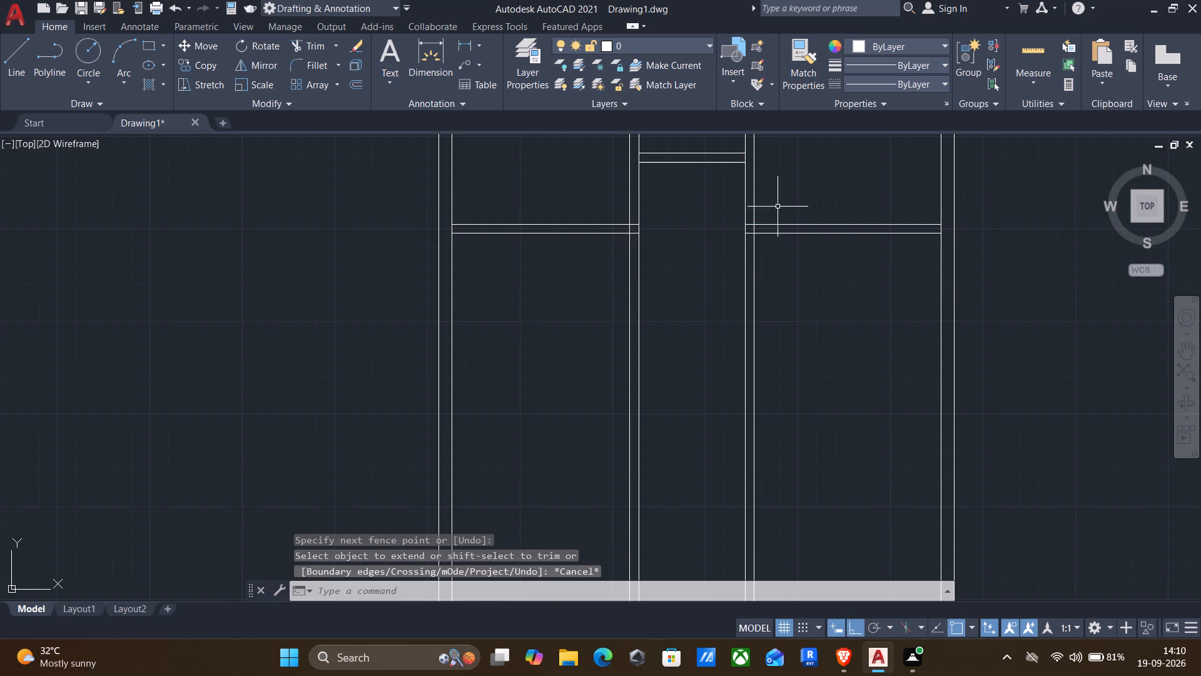
Trim the two middle vertical walls' lines below the left and right bays' horizontal partitions.
{"action": "type", "text": "tr"}
{"action": "key", "text": "Return"}
{"action": "left_click_drag", "start_coordinate": [799, 302], "coordinate": [603, 272]}
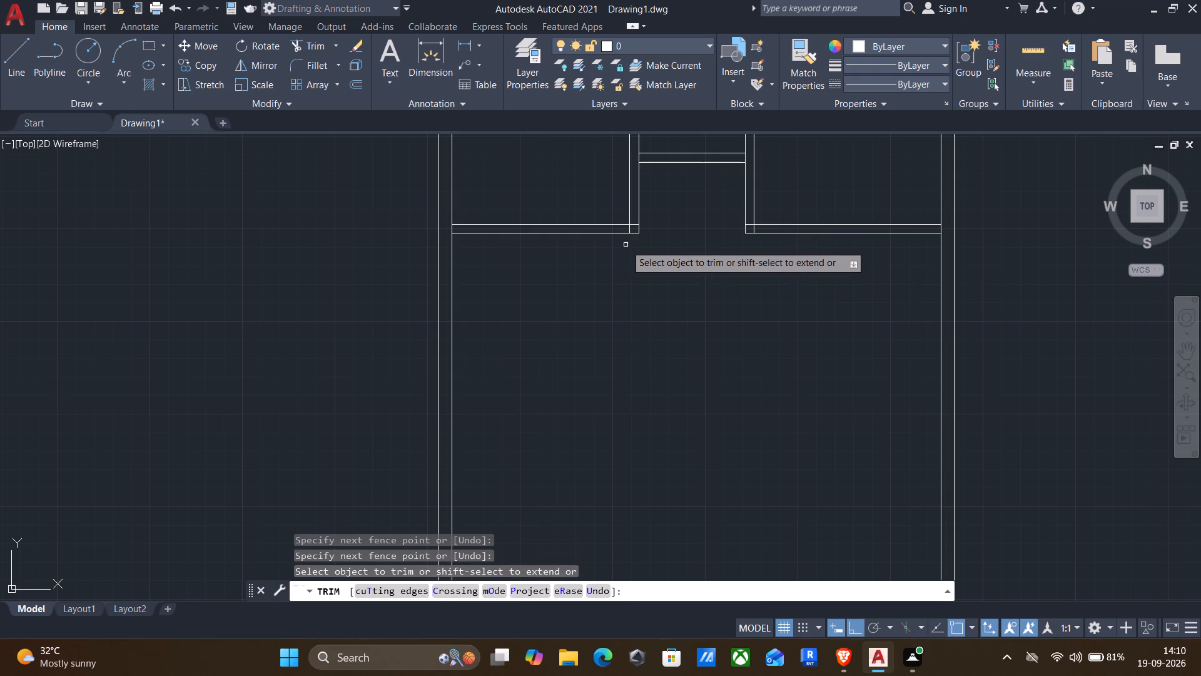
Trim the overlapping wall lines at both ends of the left bay's horizontal partition.
{"action": "scroll", "coordinate": [629, 222], "scroll_direction": "up", "scroll_amount": 4}
{"action": "left_click_drag", "start_coordinate": [629, 222], "coordinate": [588, 265]}
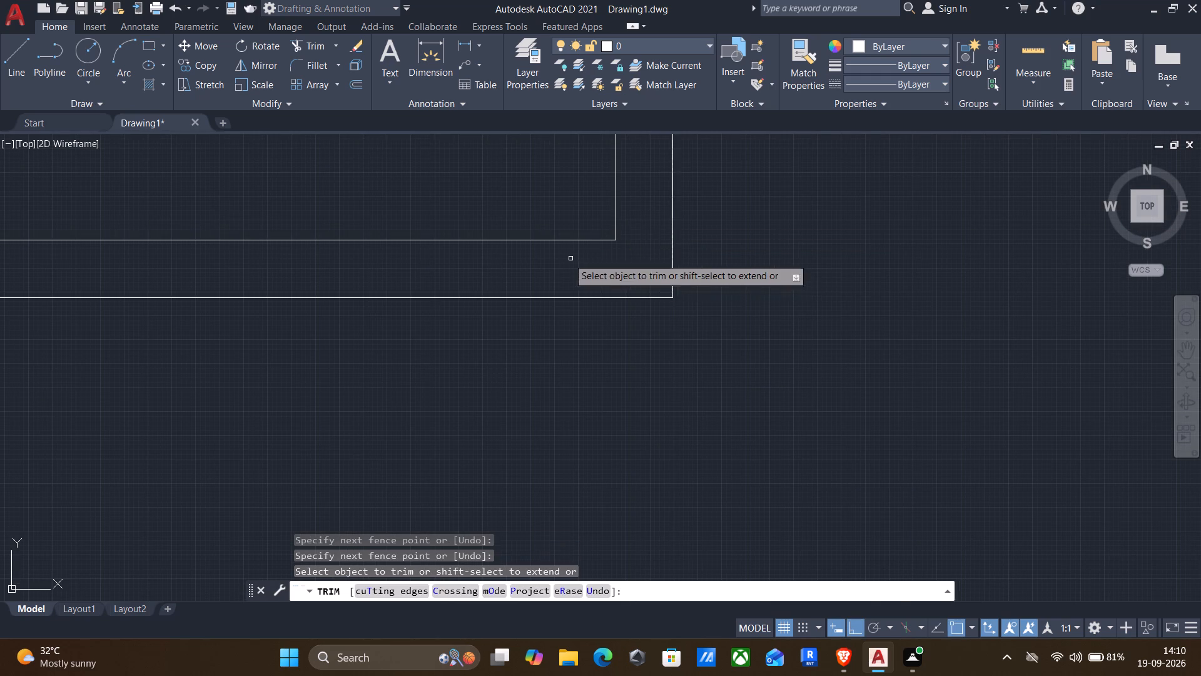
{"action": "scroll", "coordinate": [532, 257], "scroll_direction": "down", "scroll_amount": 3}
{"action": "scroll", "coordinate": [246, 262], "scroll_direction": "up", "scroll_amount": 3}
{"action": "left_click_drag", "start_coordinate": [205, 253], "coordinate": [210, 255]}
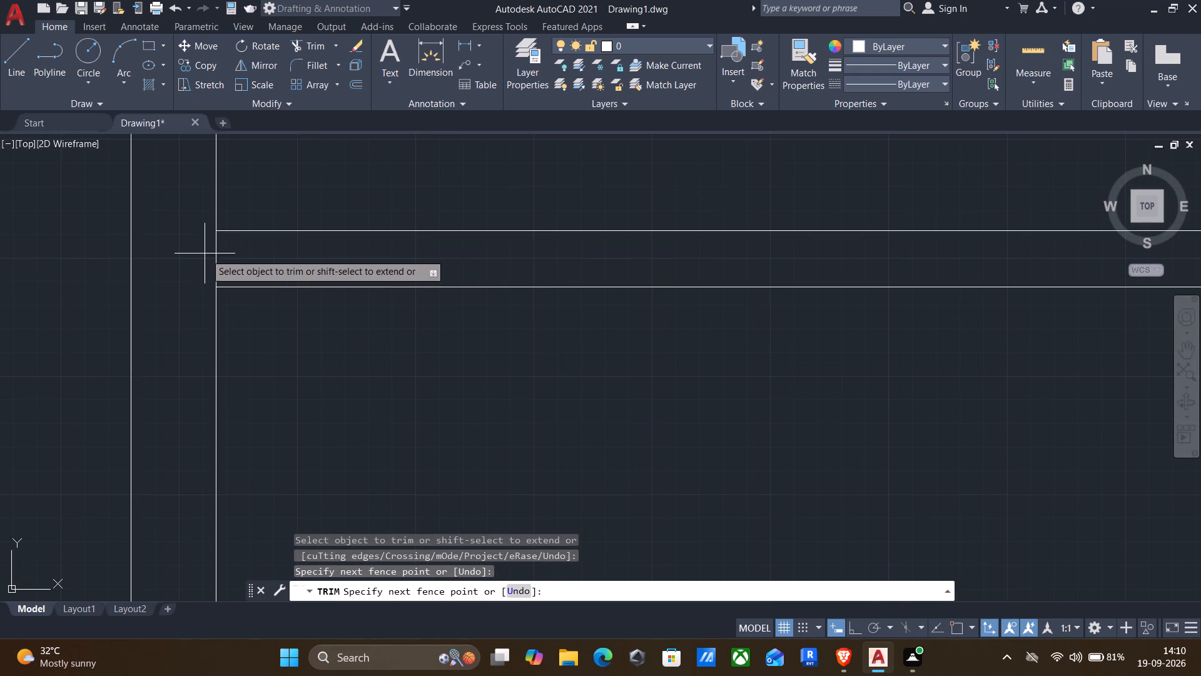
{"action": "left_click_drag", "start_coordinate": [210, 255], "coordinate": [328, 264]}
Trim the vertical wall segments between the partition lines at both ends of the middle bay's horizontal partition.
{"action": "scroll", "coordinate": [340, 257], "scroll_direction": "down", "scroll_amount": 4}
{"action": "scroll", "coordinate": [524, 187], "scroll_direction": "up", "scroll_amount": 5}
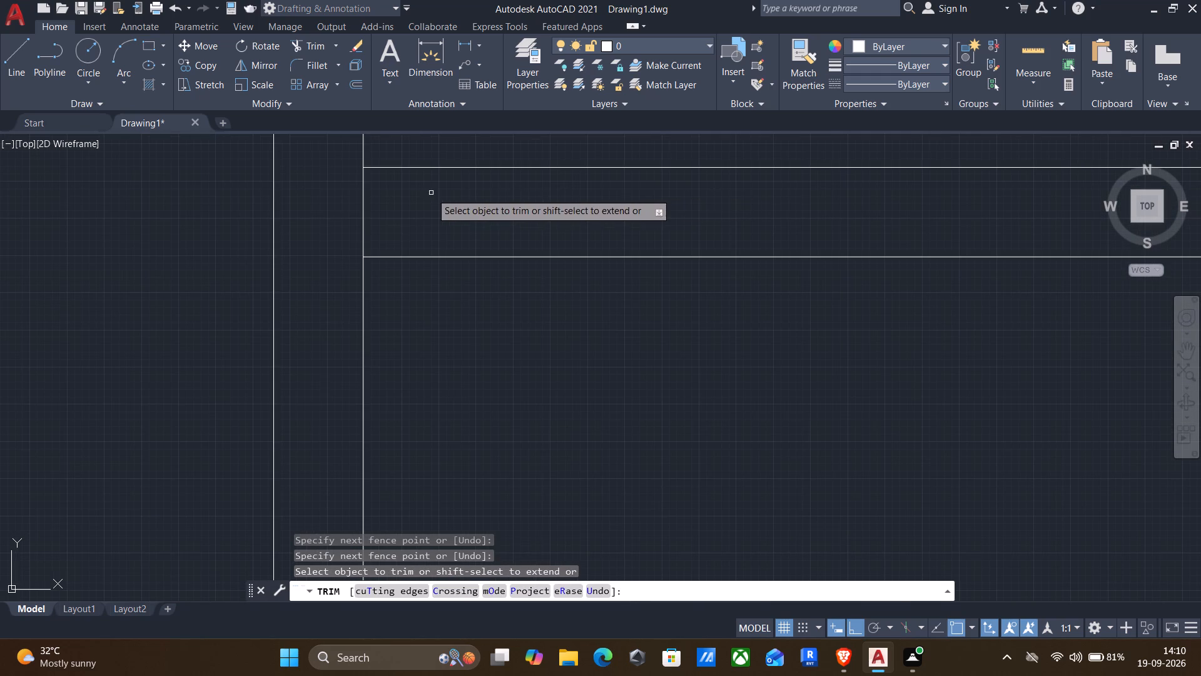
{"action": "left_click_drag", "start_coordinate": [431, 193], "coordinate": [315, 215]}
{"action": "scroll", "coordinate": [412, 213], "scroll_direction": "down", "scroll_amount": 3}
{"action": "scroll", "coordinate": [631, 205], "scroll_direction": "up", "scroll_amount": 2}
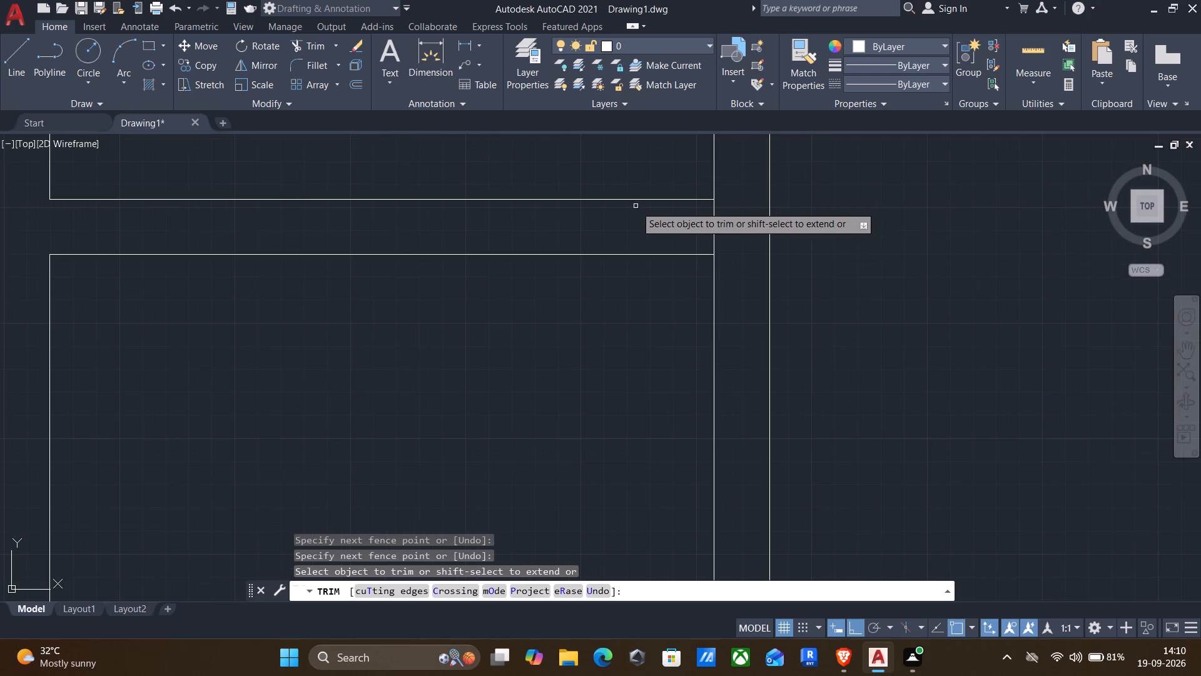
{"action": "left_click_drag", "start_coordinate": [725, 225], "coordinate": [684, 223]}
Trim the overlapping wall lines at both ends of the right bay's horizontal partition and finish trimming.
{"action": "scroll", "coordinate": [682, 241], "scroll_direction": "down", "scroll_amount": 4}
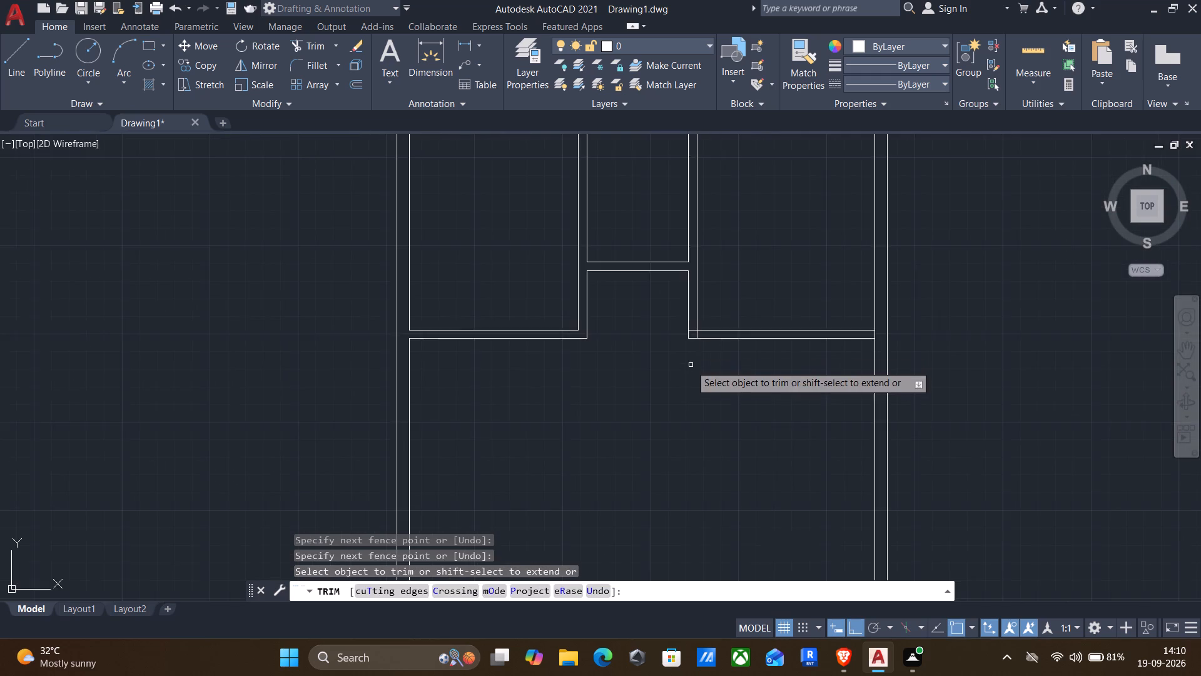
{"action": "scroll", "coordinate": [691, 369], "scroll_direction": "up", "scroll_amount": 4}
{"action": "left_click_drag", "start_coordinate": [645, 151], "coordinate": [654, 172]}
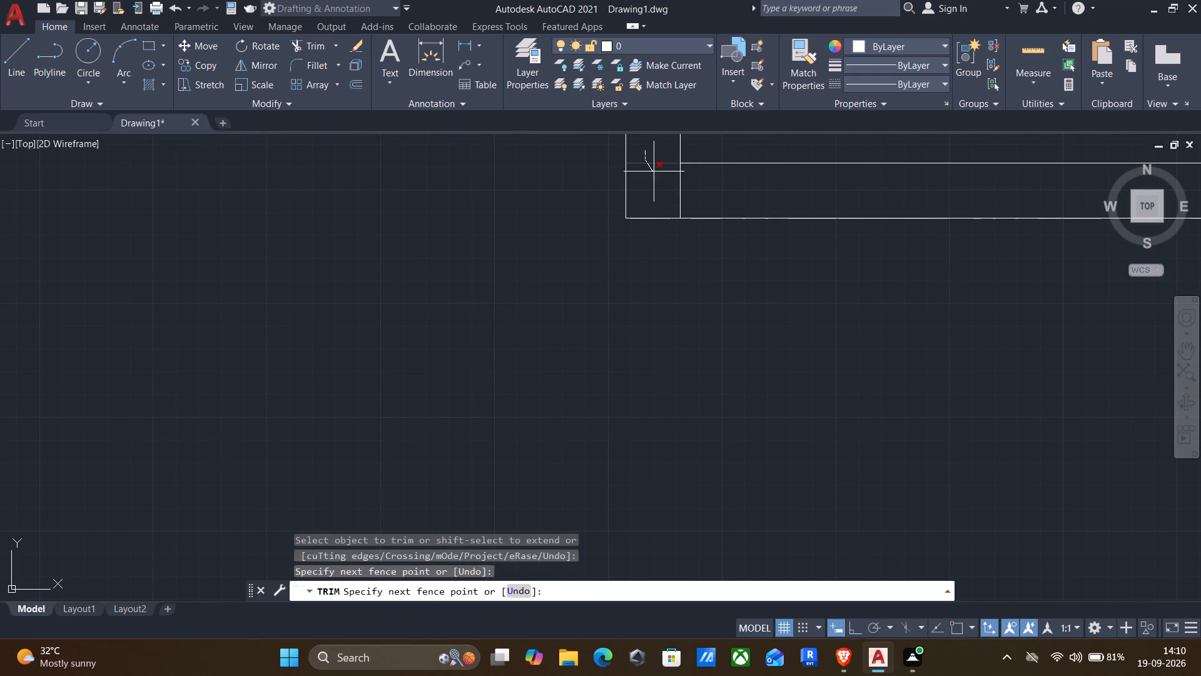
{"action": "left_click_drag", "start_coordinate": [654, 172], "coordinate": [699, 183]}
{"action": "scroll", "coordinate": [700, 185], "scroll_direction": "down", "scroll_amount": 4}
{"action": "scroll", "coordinate": [901, 193], "scroll_direction": "up", "scroll_amount": 3}
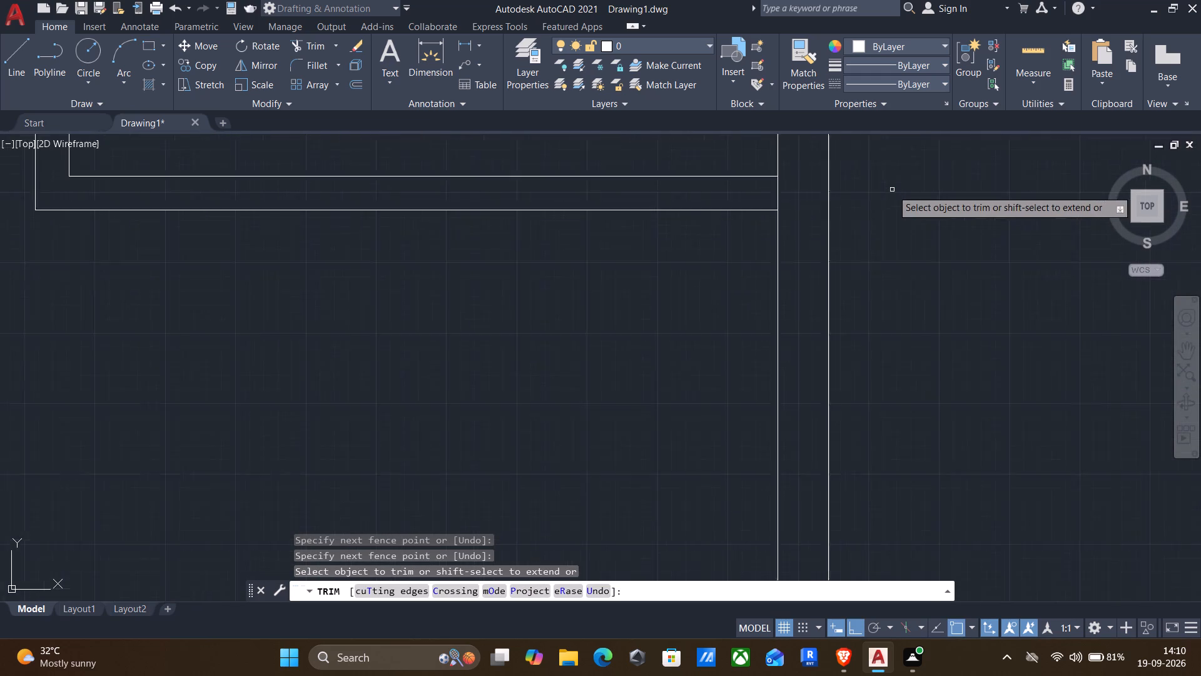
{"action": "scroll", "coordinate": [891, 190], "scroll_direction": "up", "scroll_amount": 1}
{"action": "left_click_drag", "start_coordinate": [752, 187], "coordinate": [671, 191]}
{"action": "scroll", "coordinate": [671, 192], "scroll_direction": "down", "scroll_amount": 4}
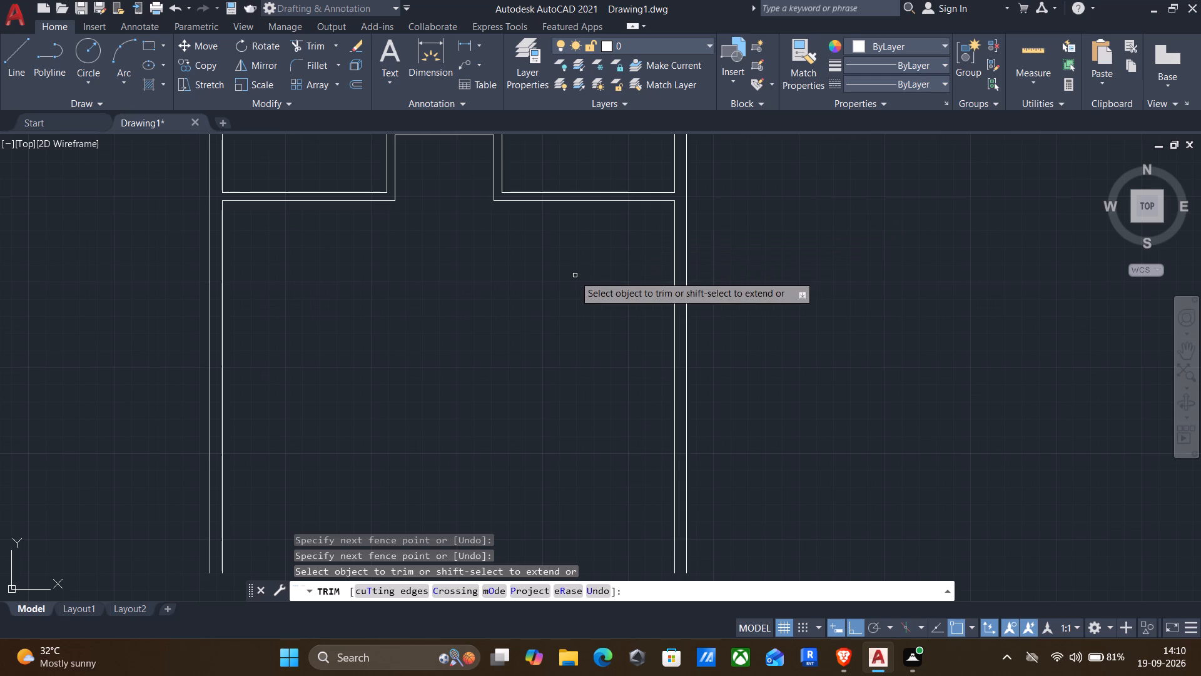
{"action": "middle_click_drag", "start_coordinate": [572, 280], "coordinate": [741, 459]}
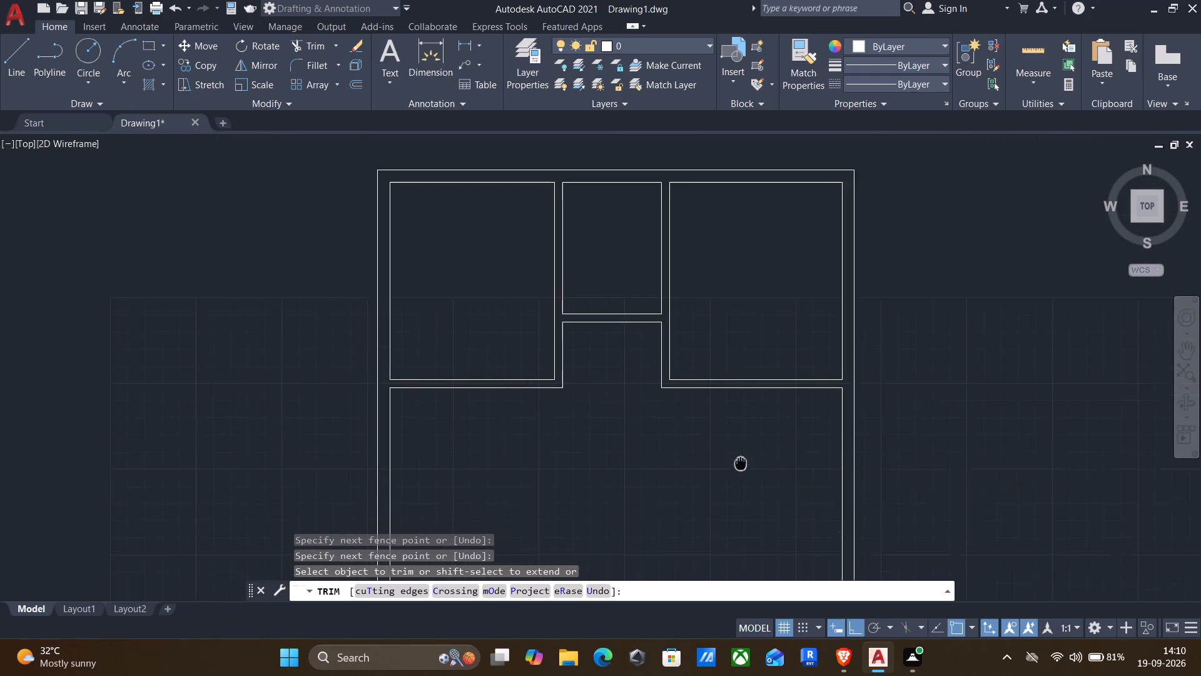
{"action": "middle_click_drag", "start_coordinate": [741, 459], "coordinate": [794, 372]}
{"action": "key", "text": "Escape"}
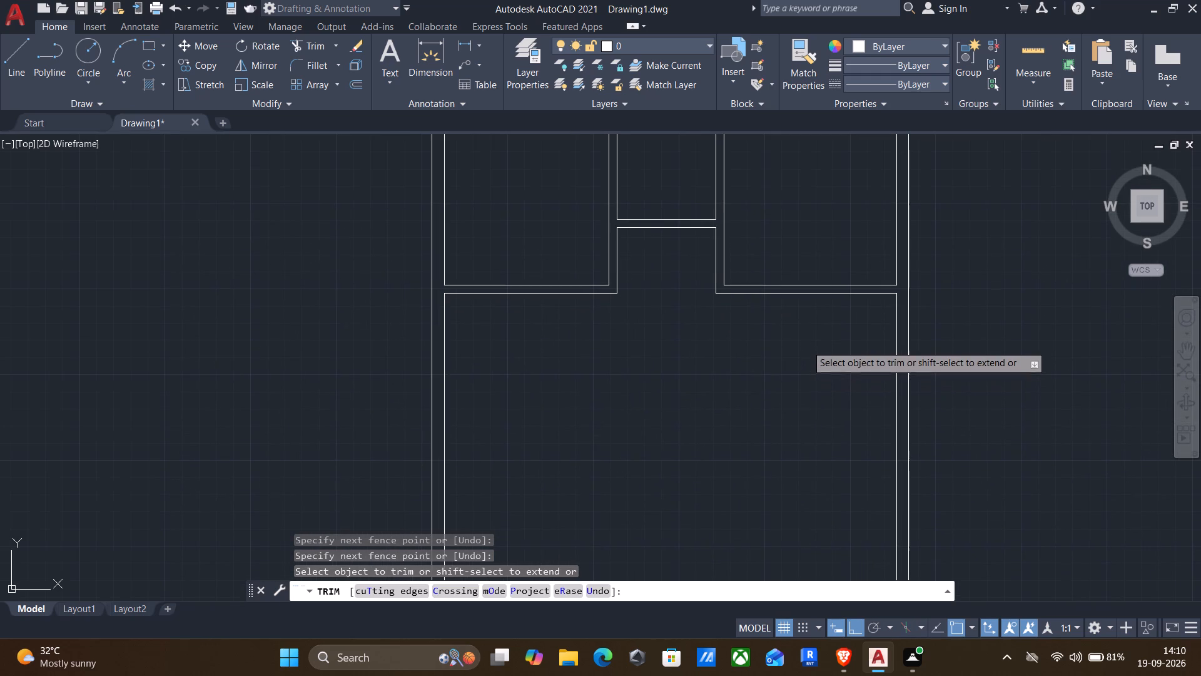
Offset the lower line of the right bay's horizontal partition 11' downward.
{"action": "middle_click_drag", "start_coordinate": [806, 431], "coordinate": [755, 328]}
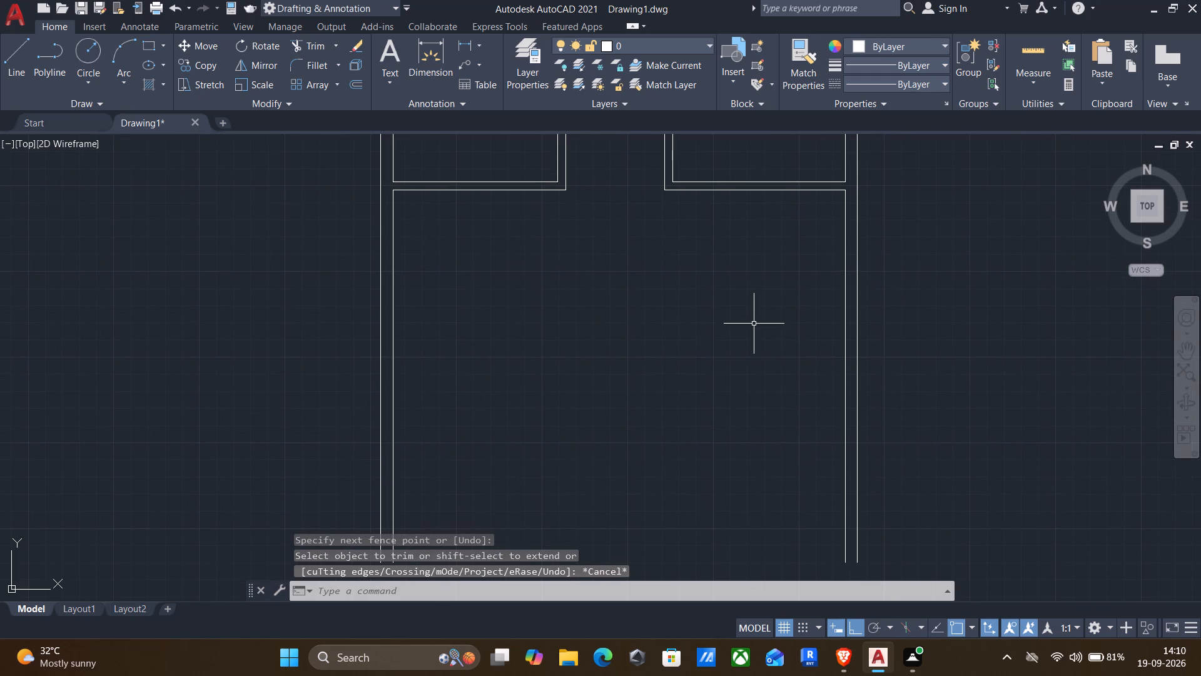
{"action": "key", "text": "o"}
{"action": "key", "text": "Return"}
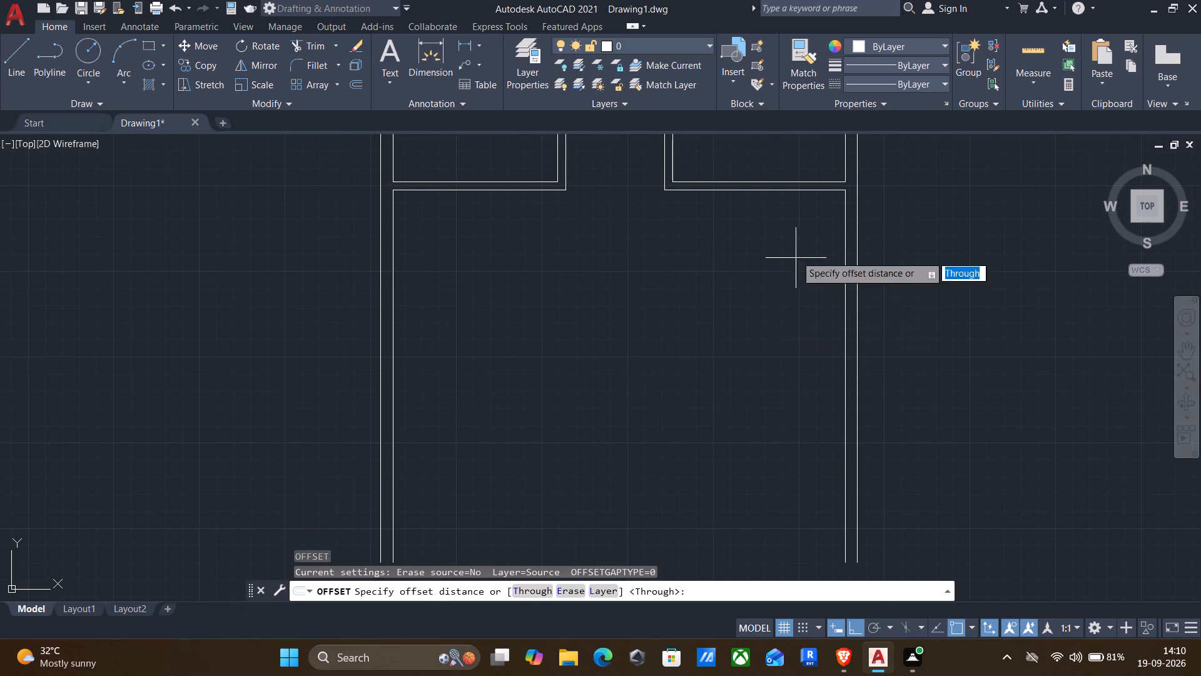
{"action": "left_click_drag", "start_coordinate": [793, 193], "coordinate": [780, 275]}
{"action": "left_click_drag", "start_coordinate": [771, 379], "coordinate": [781, 343]}
{"action": "left_click", "coordinate": [796, 192]}
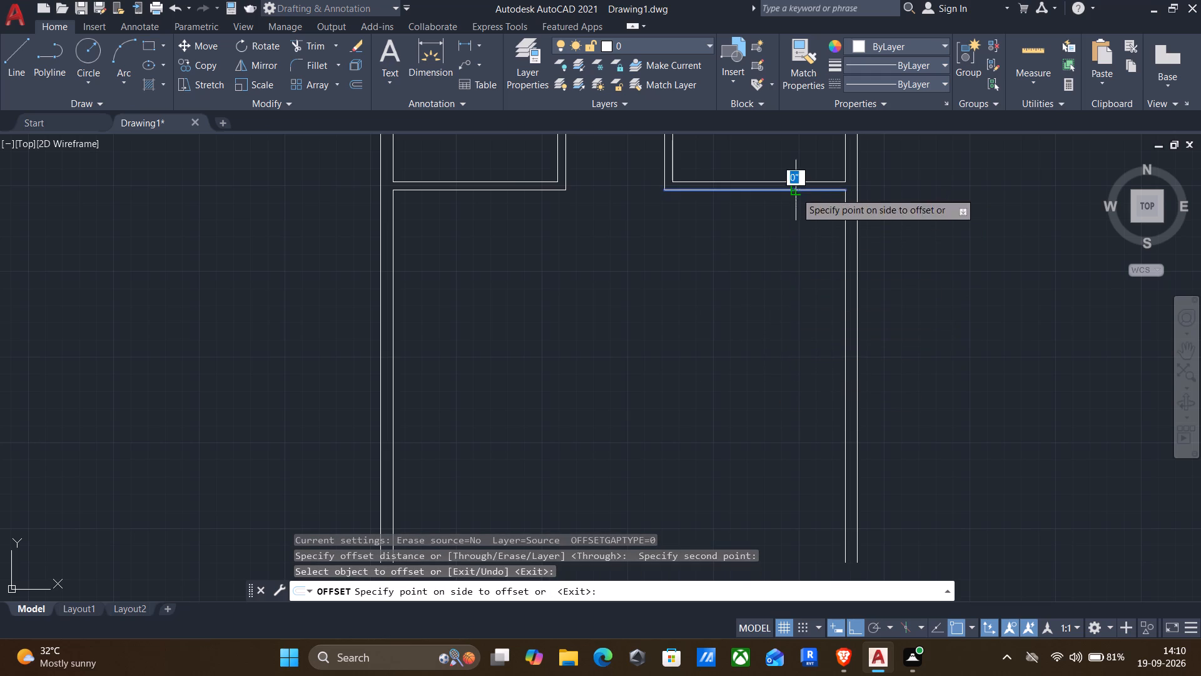
{"action": "type", "text": "11'"}
{"action": "key", "text": "Return"}
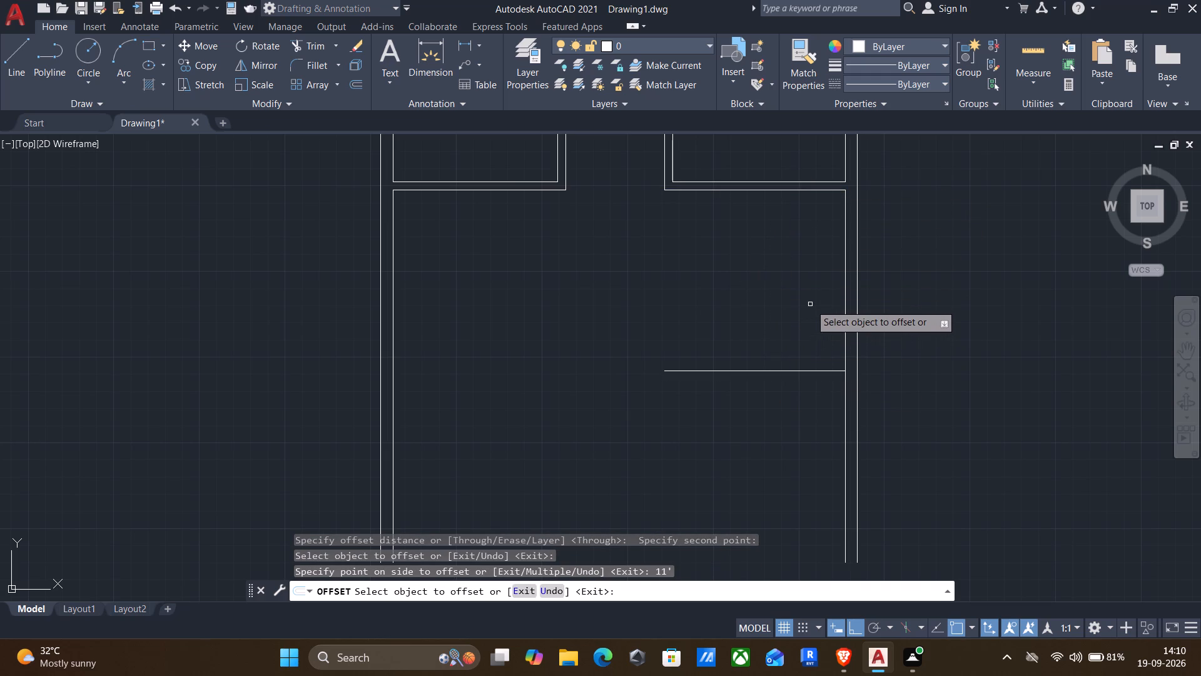
Offset the right outer wall's inner line 11'2" to the left, below the right bay's partition.
{"action": "left_click", "coordinate": [846, 303]}
{"action": "type", "text": "11'"}
{"action": "key", "text": "2"}
{"action": "key", "text": "shift+quotedbl"}
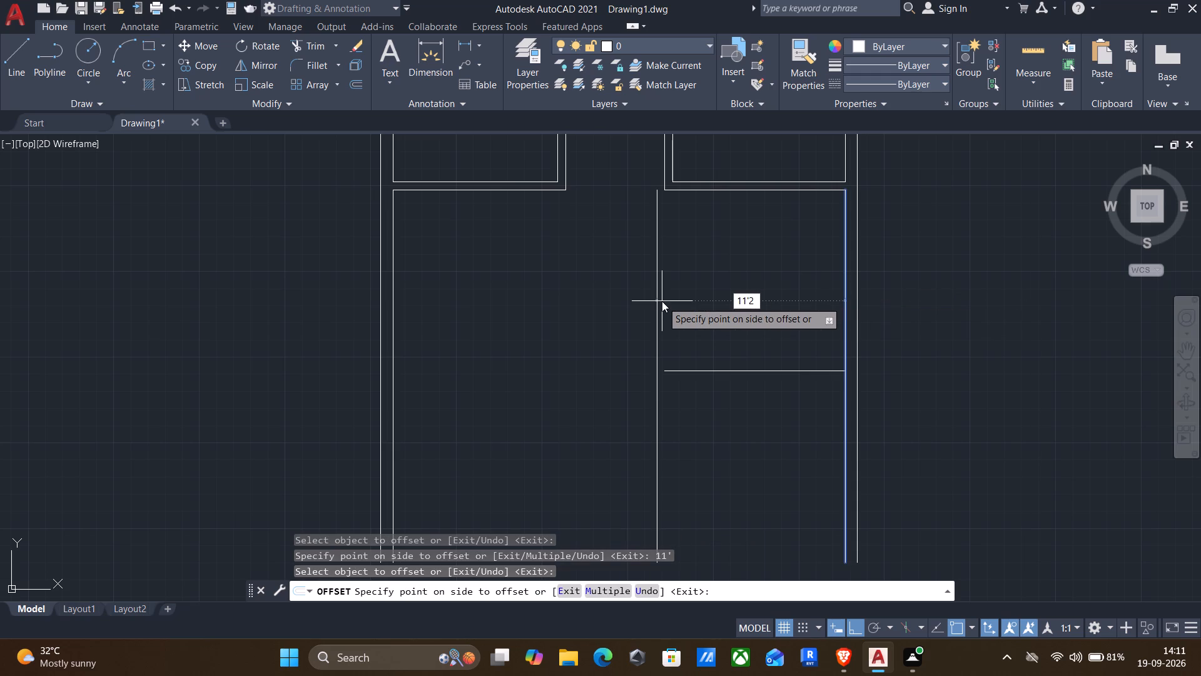
{"action": "key", "text": "Return"}
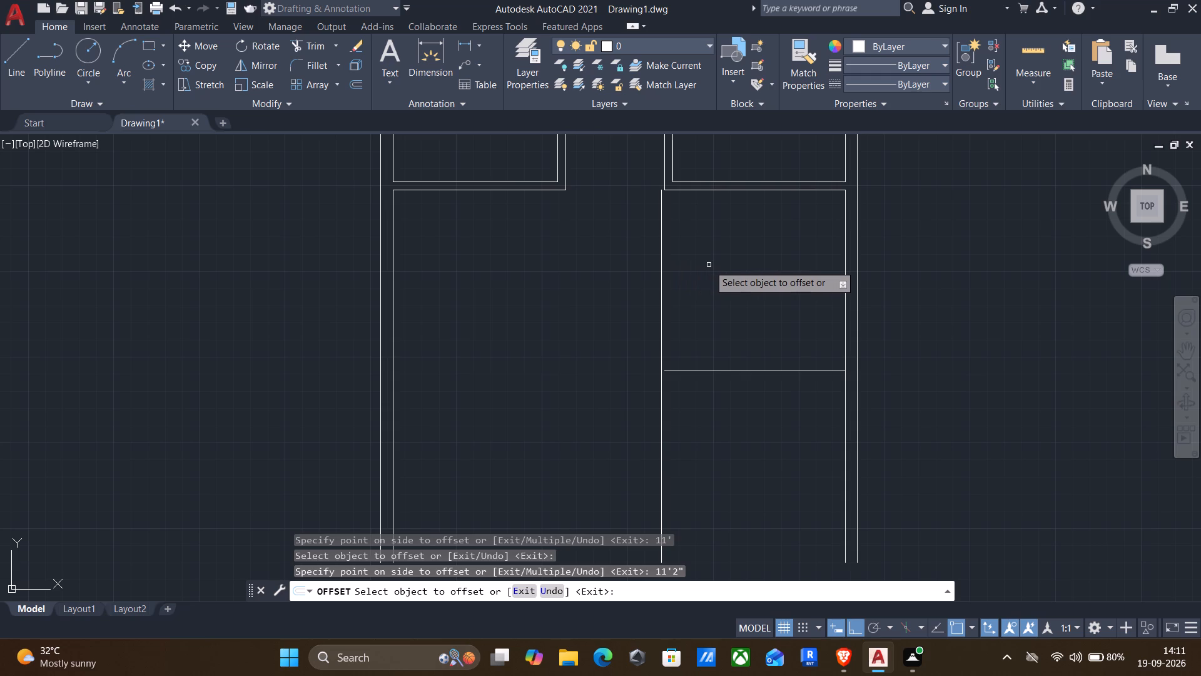
Measure the right bay's upper room and the space below its horizontal partition.
{"action": "middle_click_drag", "start_coordinate": [710, 267], "coordinate": [707, 392]}
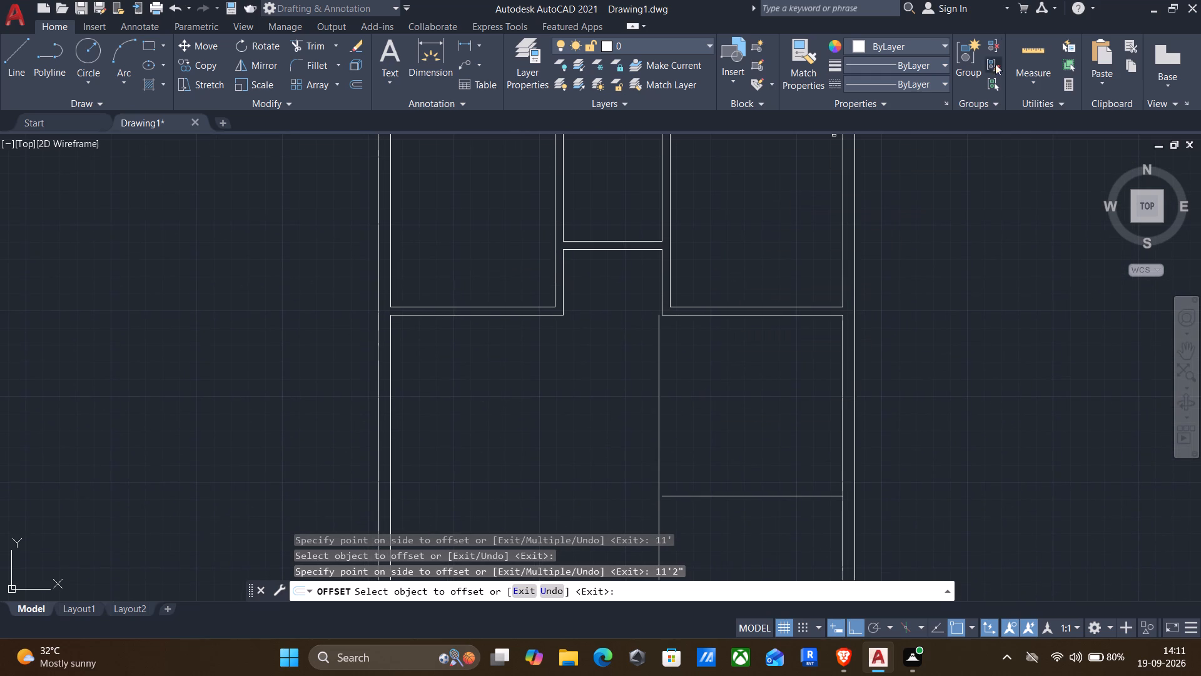
{"action": "left_click", "coordinate": [1023, 50]}
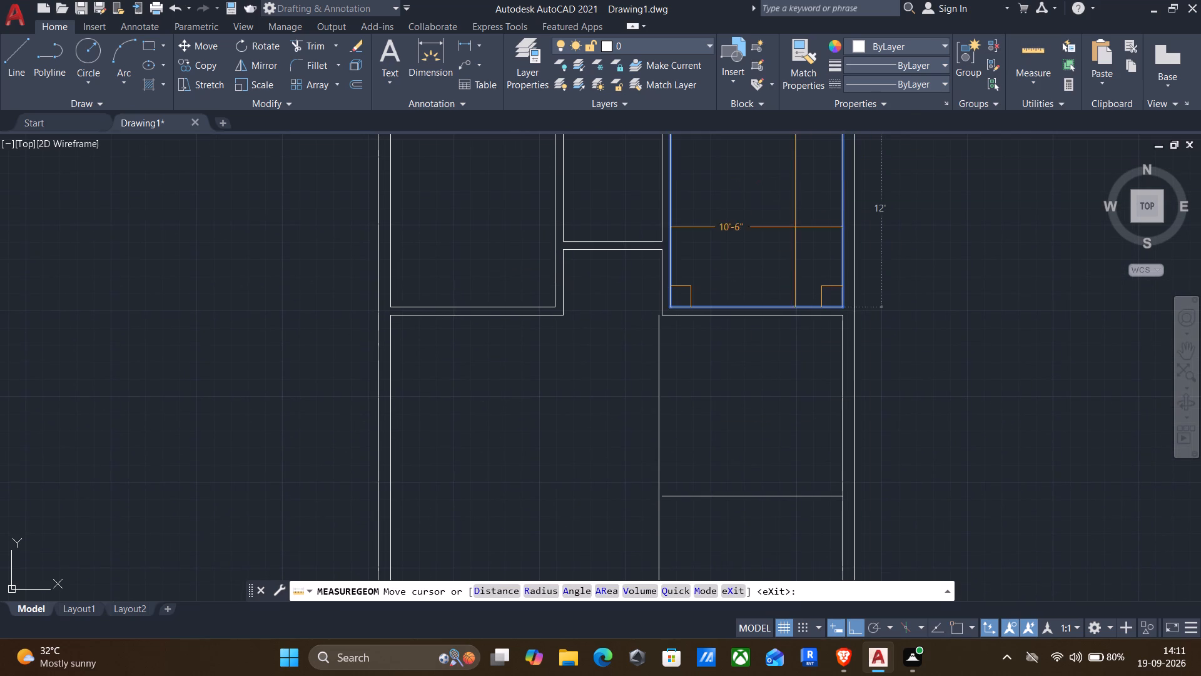
{"action": "left_click", "coordinate": [785, 258]}
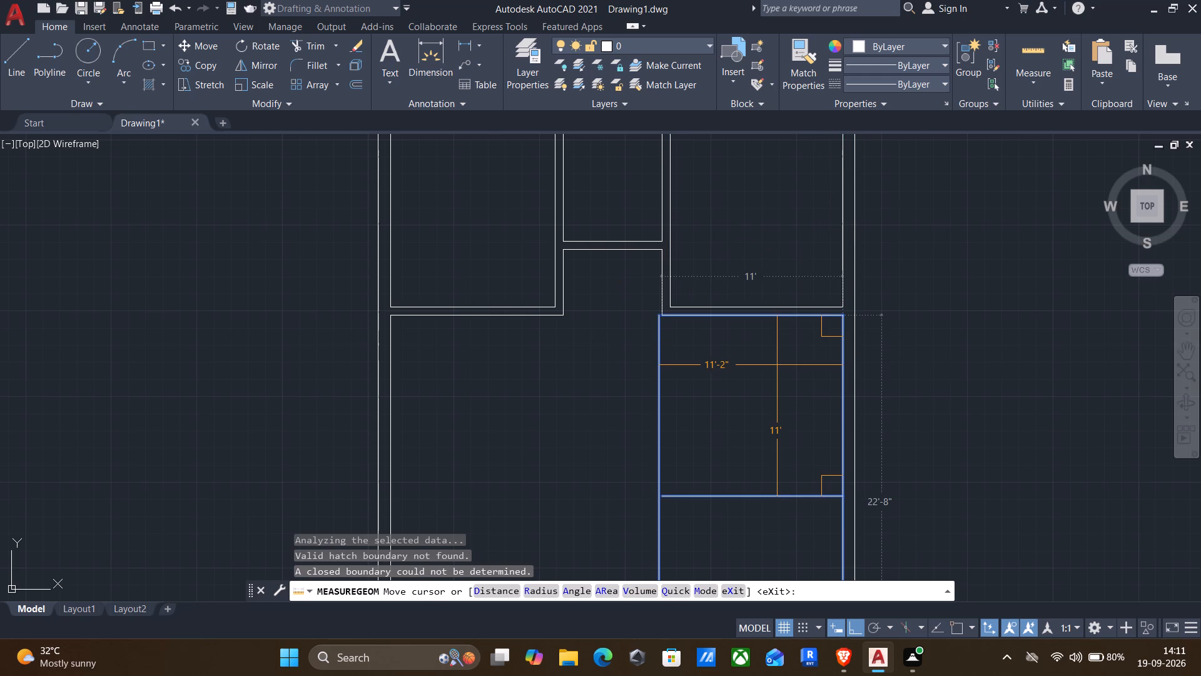
{"action": "middle_click_drag", "start_coordinate": [769, 379], "coordinate": [741, 216]}
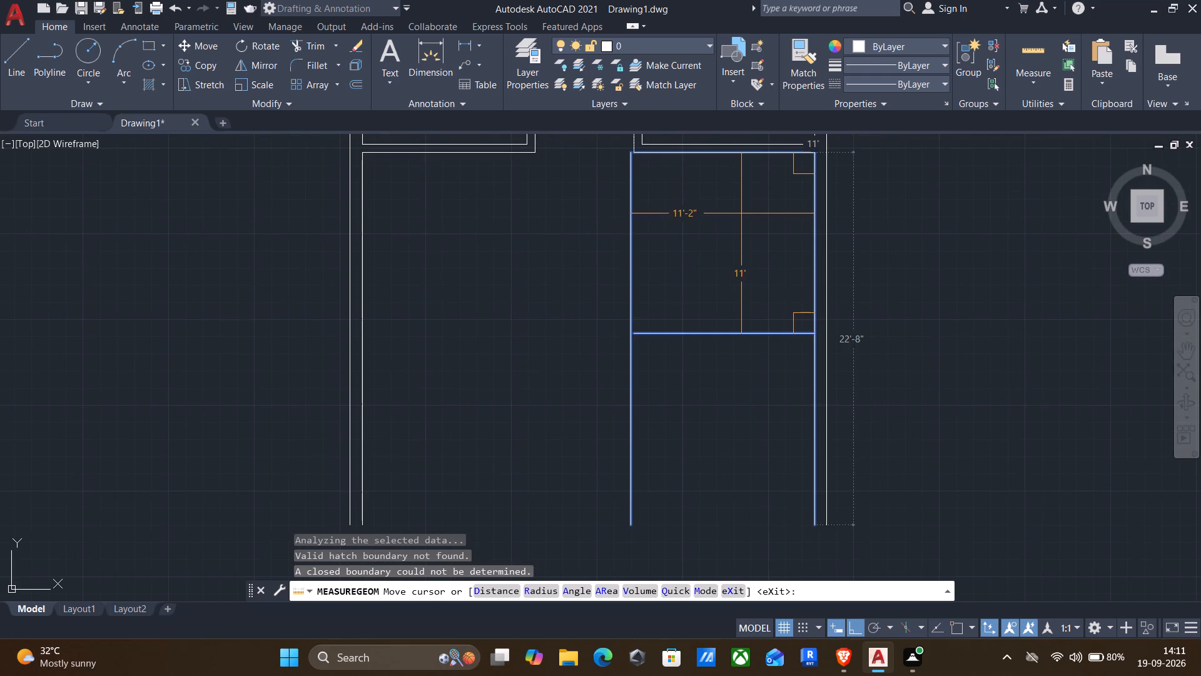
{"action": "middle_click_drag", "start_coordinate": [741, 215], "coordinate": [765, 264]}
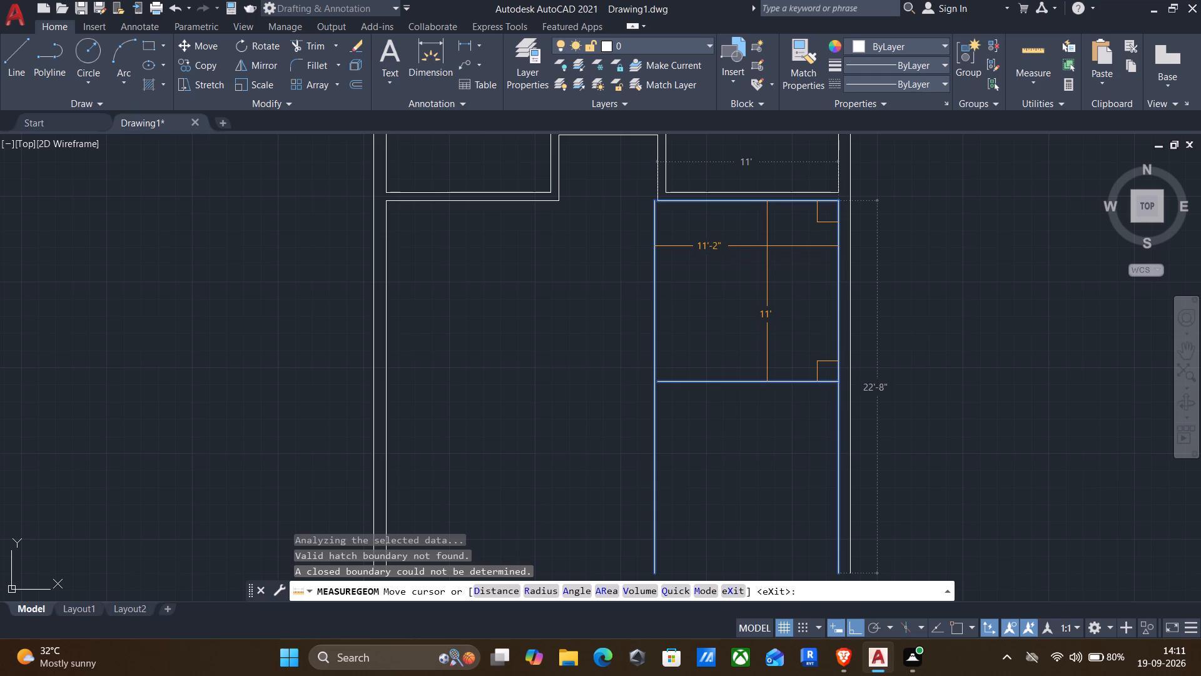
{"action": "key", "text": "Escape"}
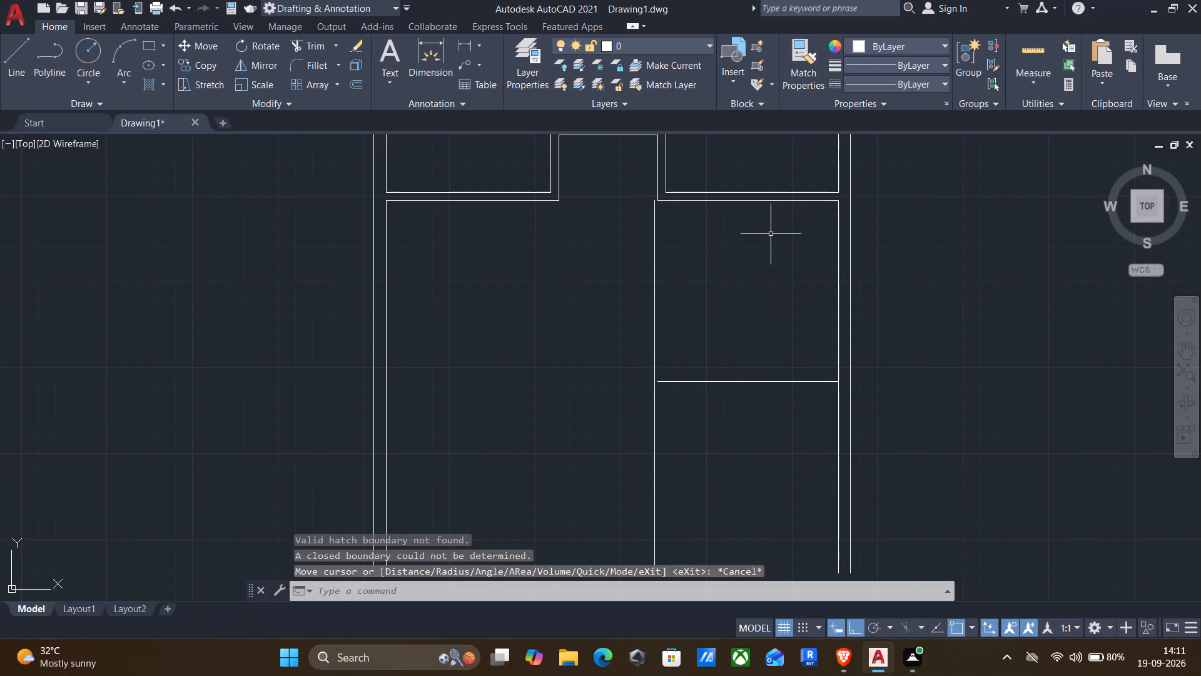
Offset the vertical line below the right bay's partition 12'10" to the left, and offset that copy 9" further left as a wall.
{"action": "key", "text": "o"}
{"action": "key", "text": "Return"}
{"action": "left_click_drag", "start_coordinate": [674, 293], "coordinate": [661, 289]}
{"action": "left_click", "coordinate": [588, 272]}
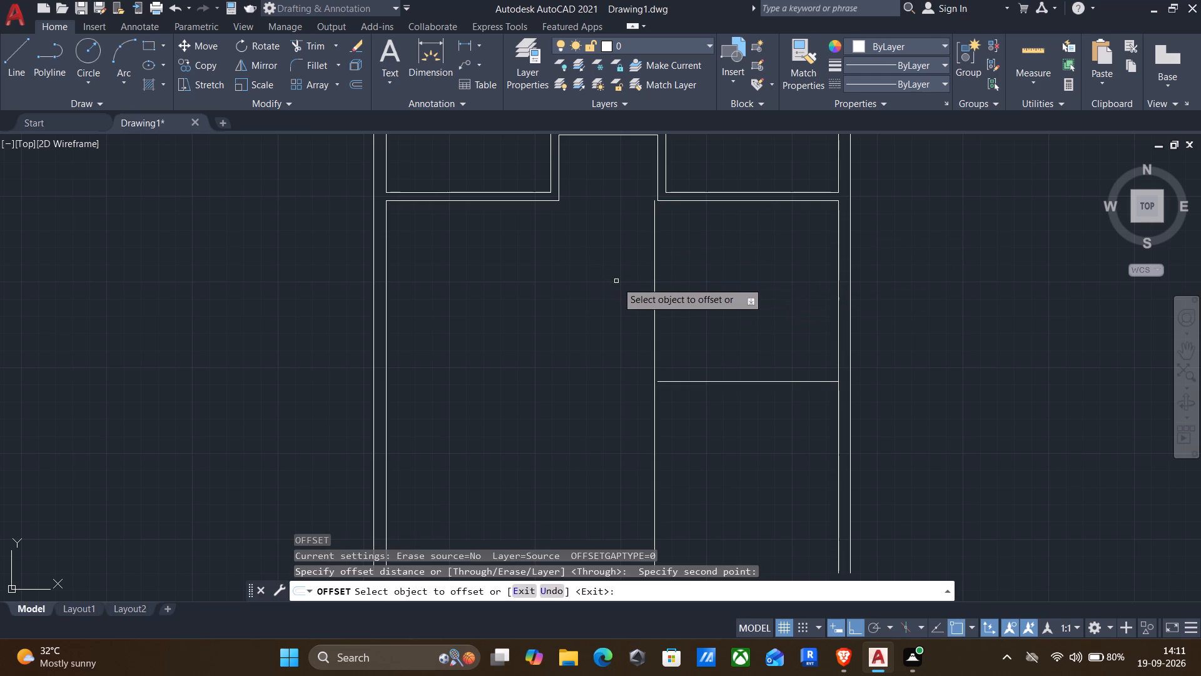
{"action": "left_click", "coordinate": [654, 325]}
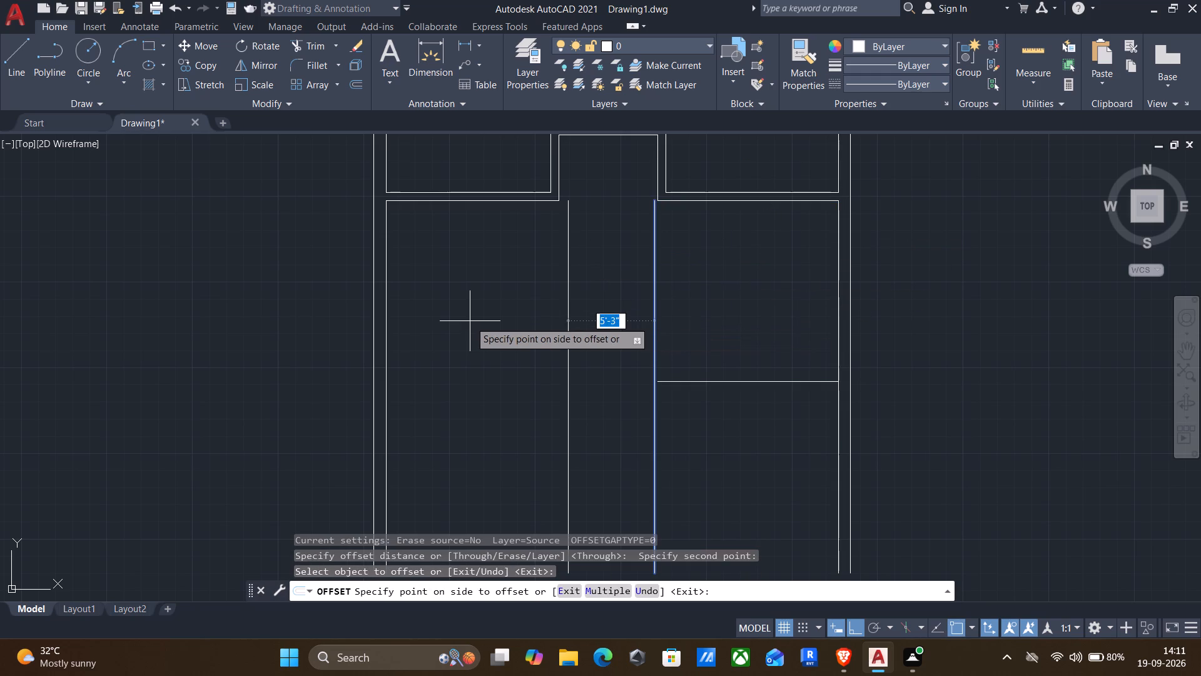
{"action": "type", "text": "12'"}
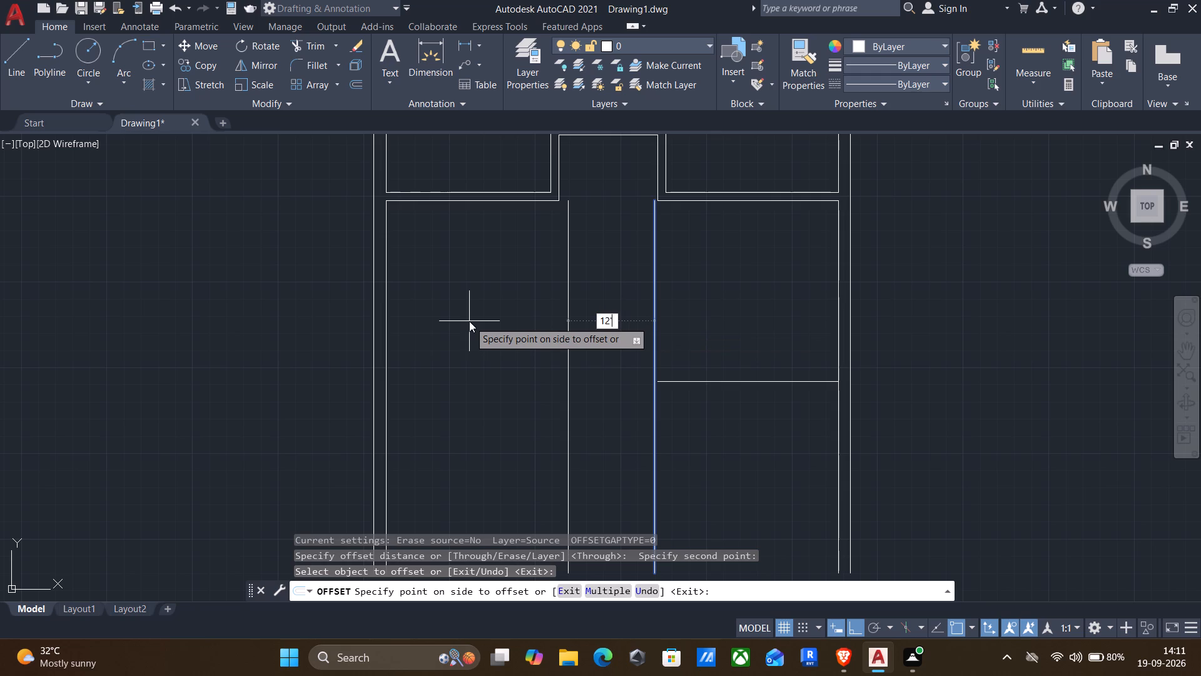
{"action": "type", "text": "10"}
{"action": "key", "text": "shift+quotedbl"}
{"action": "key", "text": "Return"}
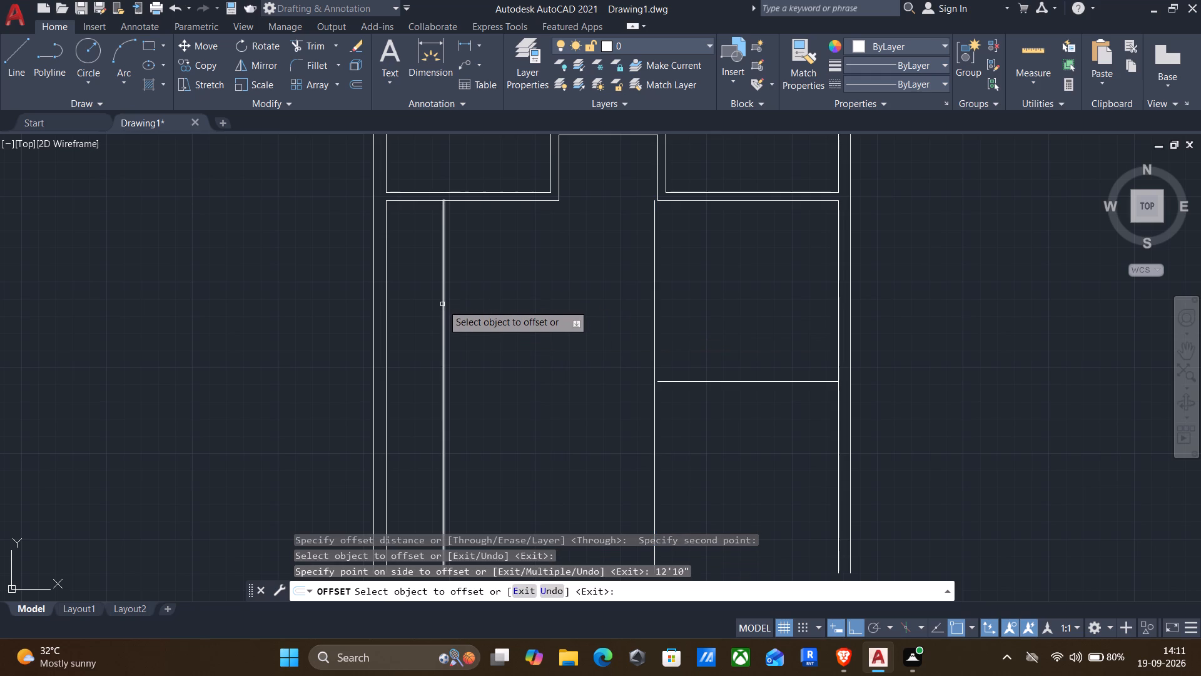
{"action": "left_click", "coordinate": [442, 304]}
{"action": "type", "text": "9\""}
{"action": "key", "text": "Return"}
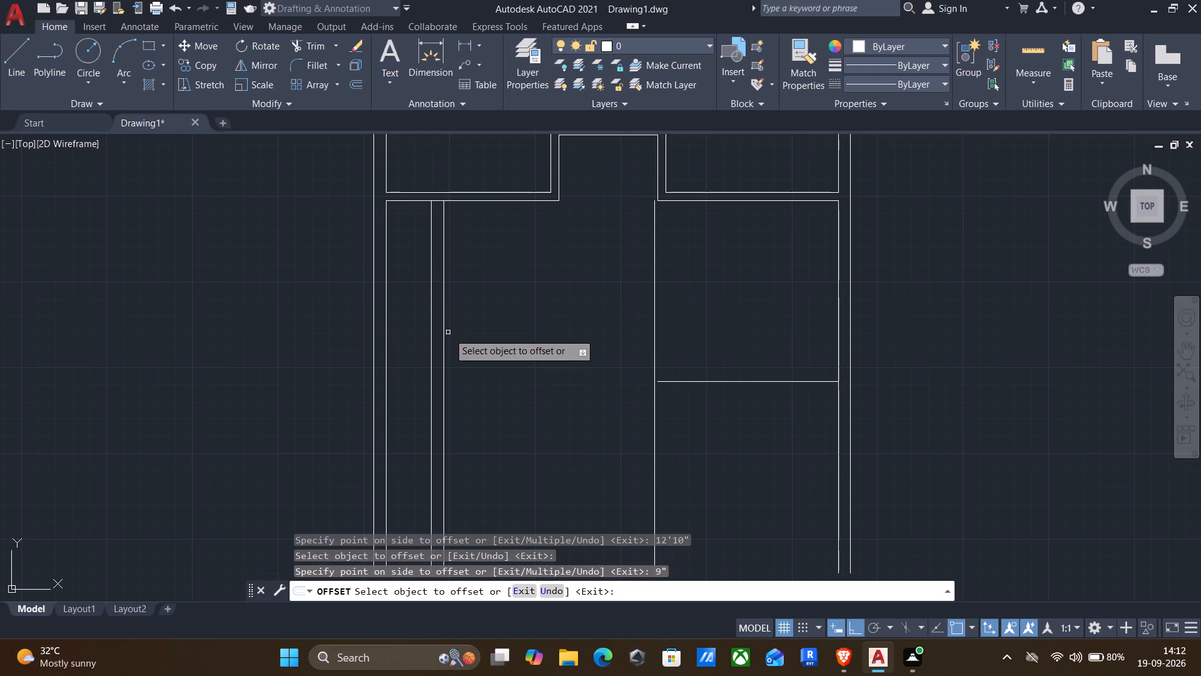
Offset the new wall's left line 5'6" to the left, and offset that copy 9" further left for the outermost wall.
{"action": "left_click", "coordinate": [433, 327]}
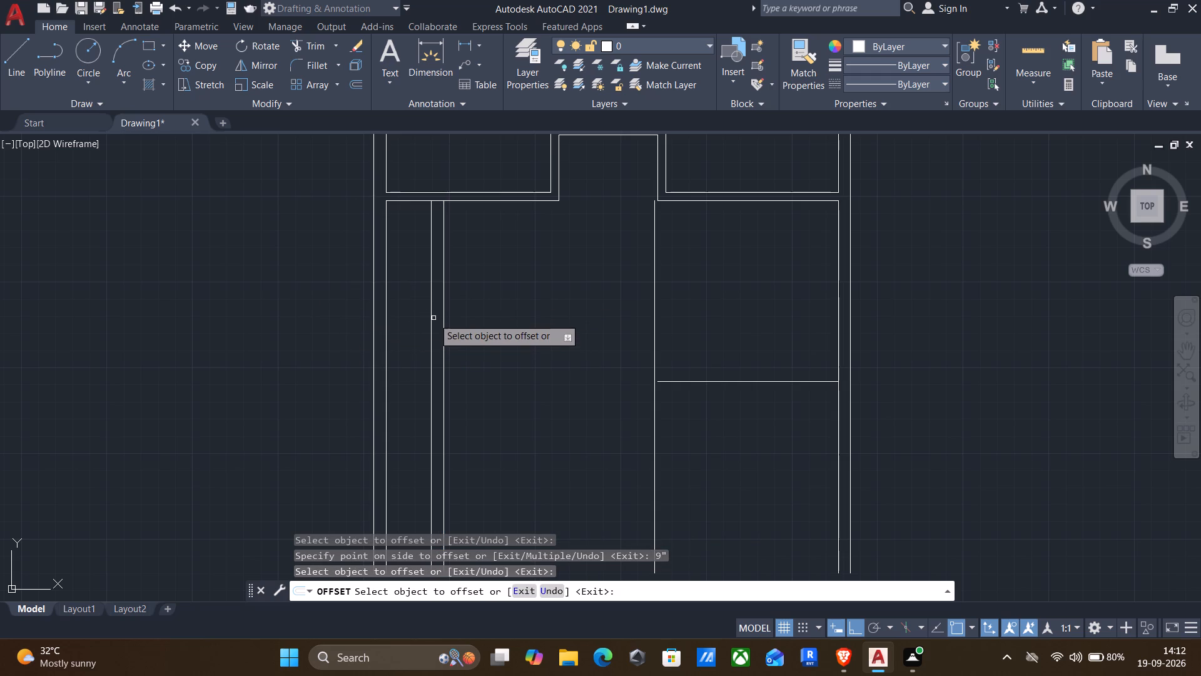
{"action": "left_click", "coordinate": [433, 315]}
{"action": "left_click", "coordinate": [431, 303]}
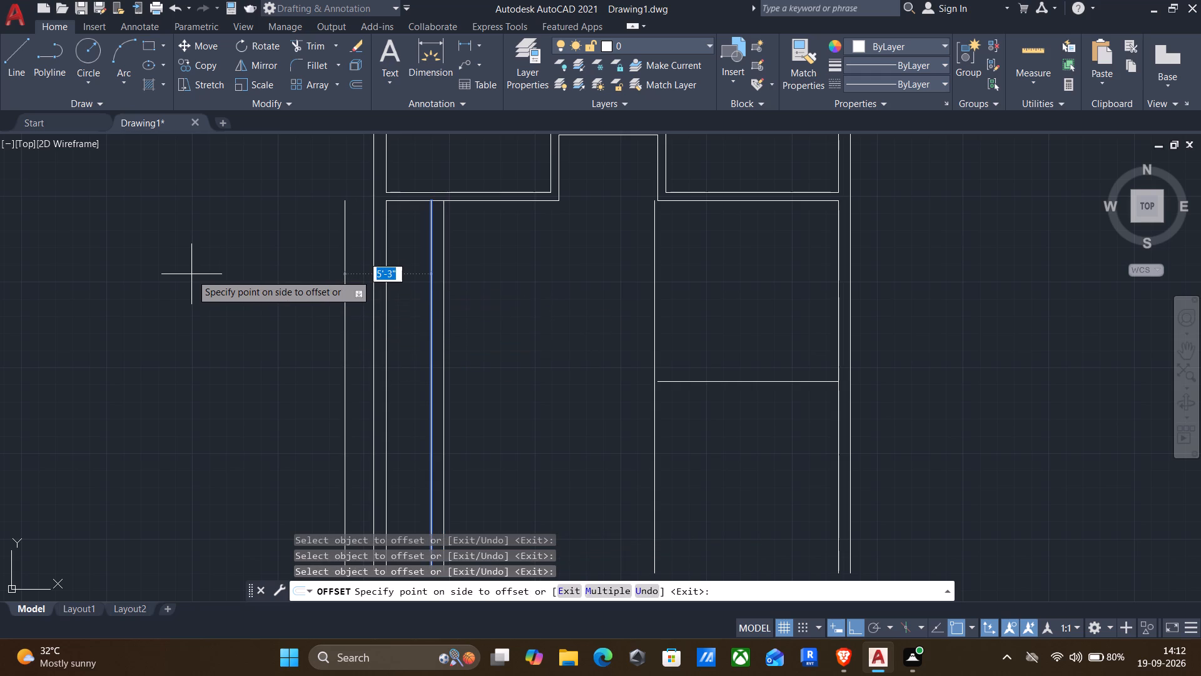
{"action": "type", "text": "5'6\""}
{"action": "key", "text": "Return"}
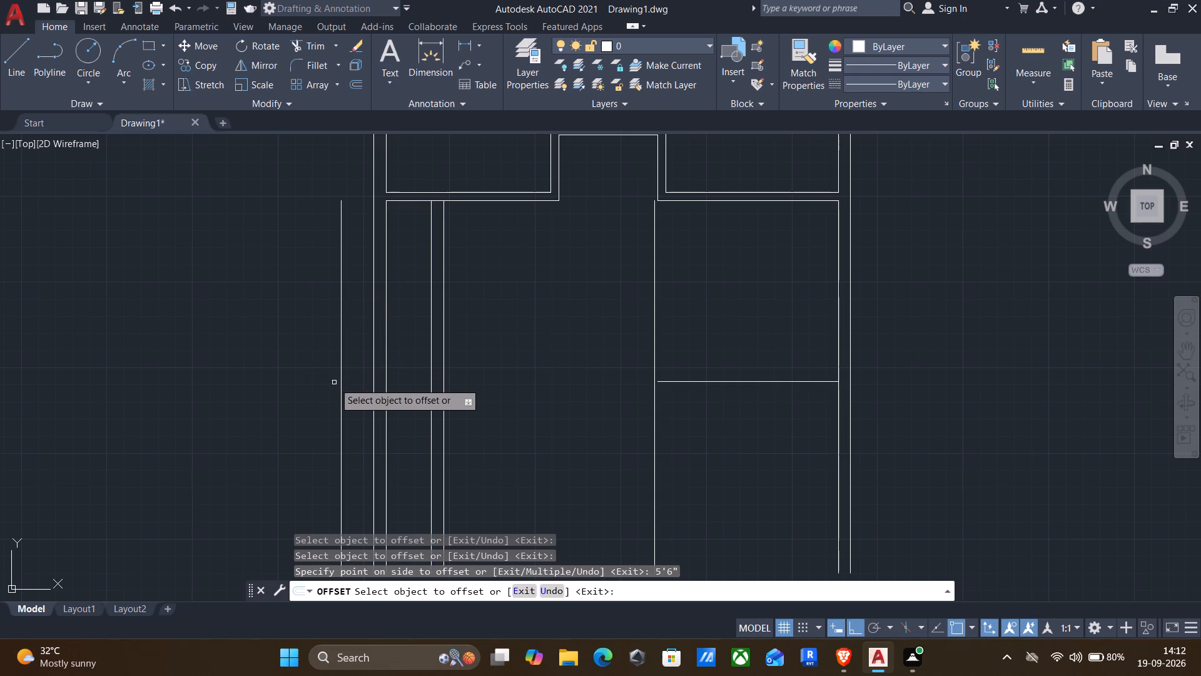
{"action": "left_click", "coordinate": [339, 345]}
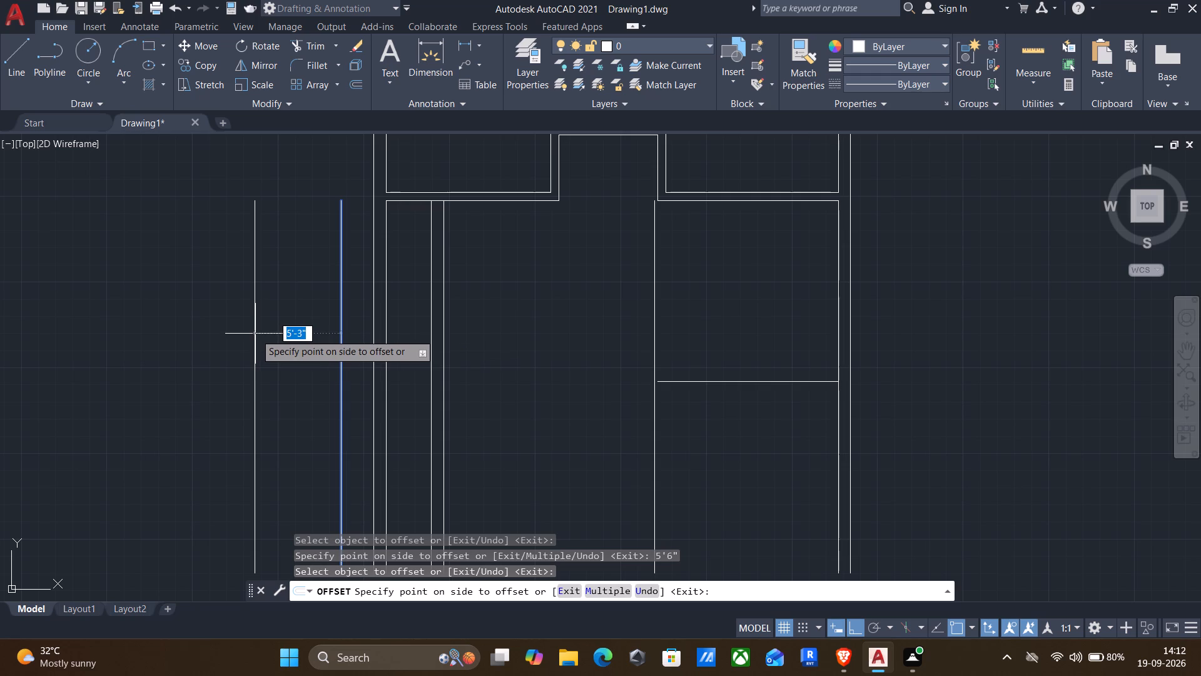
{"action": "key", "text": "9"}
{"action": "key", "text": "shift+quotedbl"}
{"action": "key", "text": "Return"}
Offset the horizontal line at the bottom of the 11' deep right-hand room 6" downward.
{"action": "scroll", "coordinate": [255, 334], "scroll_direction": "down", "scroll_amount": 2}
{"action": "middle_click_drag", "start_coordinate": [383, 373], "coordinate": [489, 335]}
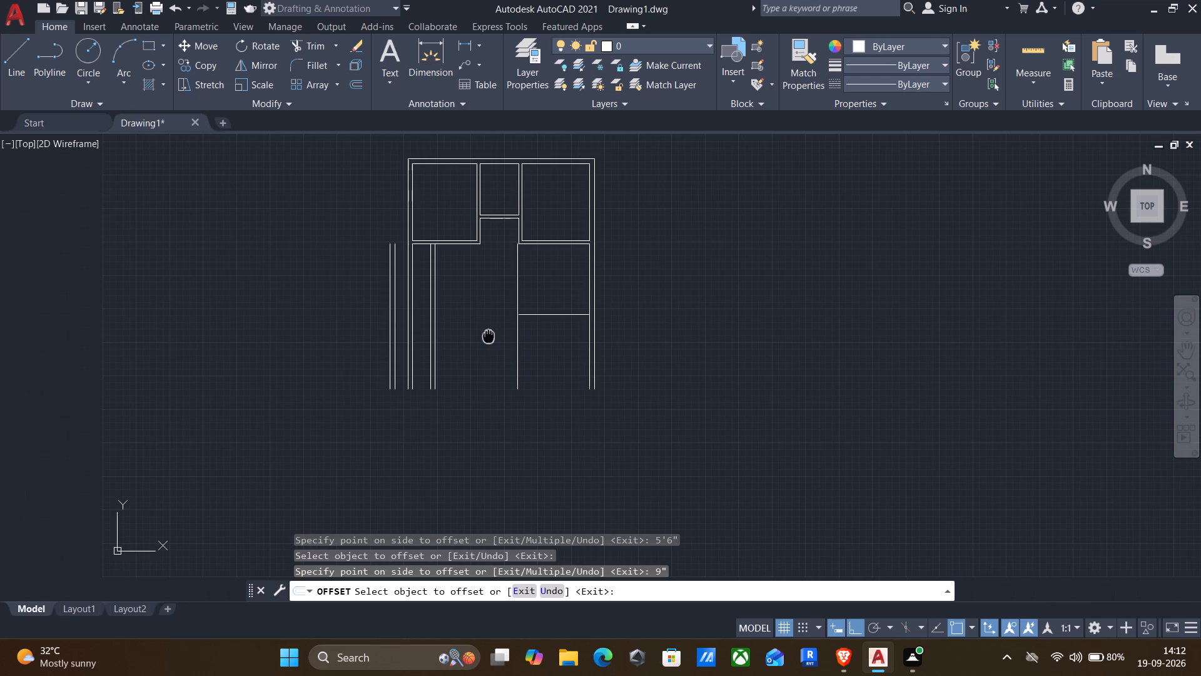
{"action": "middle_click_drag", "start_coordinate": [489, 335], "coordinate": [489, 335]}
{"action": "scroll", "coordinate": [490, 334], "scroll_direction": "up", "scroll_amount": 1}
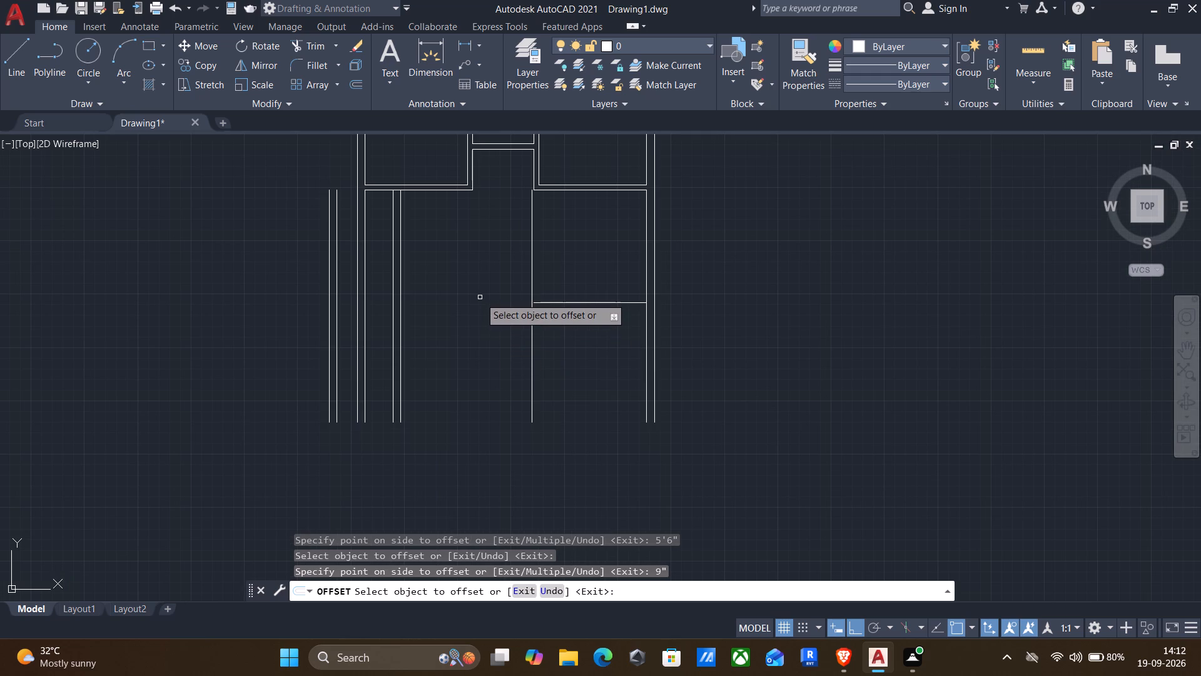
{"action": "middle_click_drag", "start_coordinate": [480, 299], "coordinate": [422, 310]}
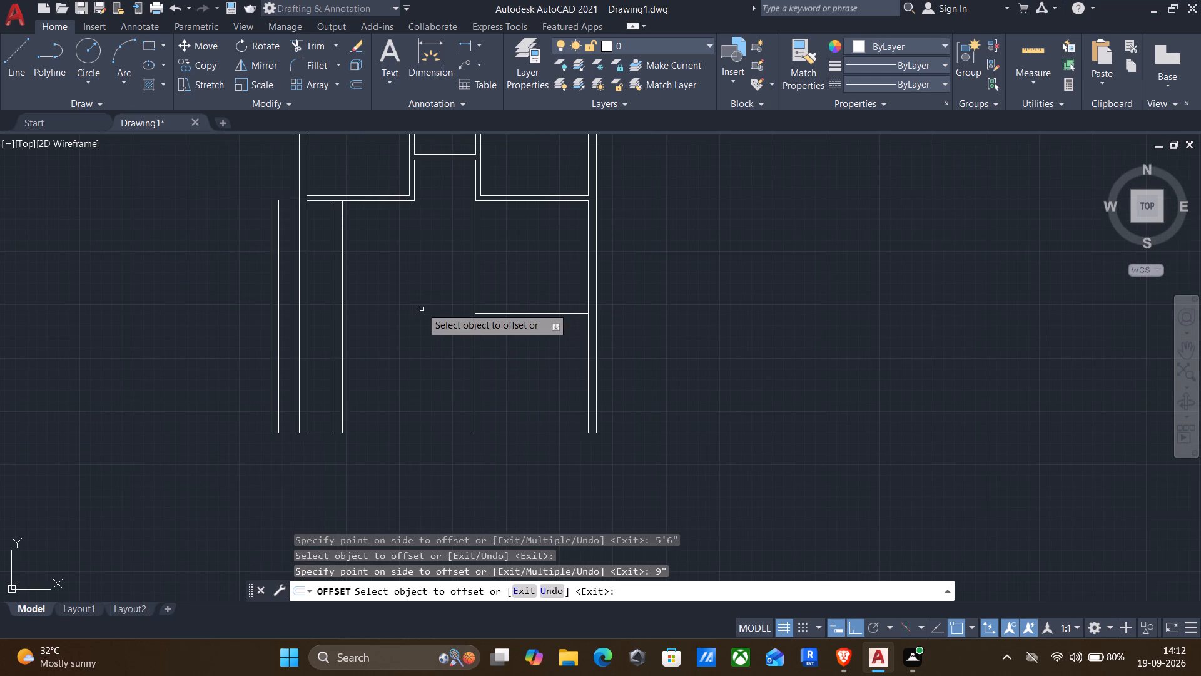
{"action": "left_click", "coordinate": [512, 314]}
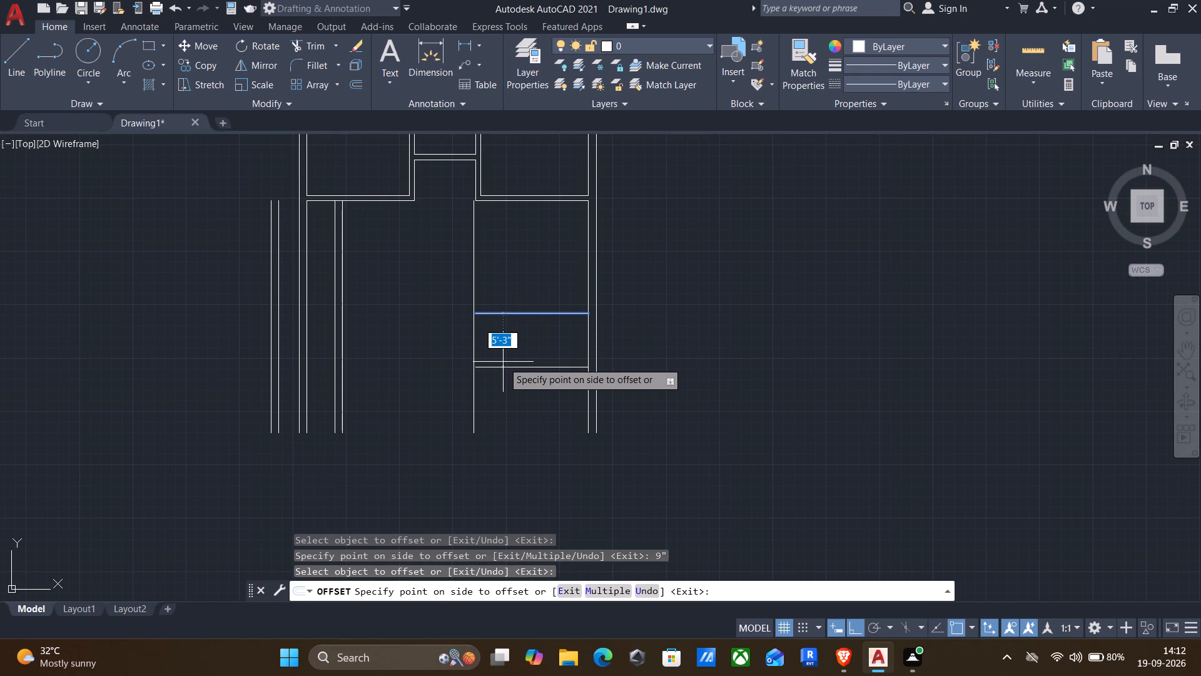
{"action": "key", "text": "6"}
{"action": "key", "text": "shift+quotedbl"}
{"action": "key", "text": "Return"}
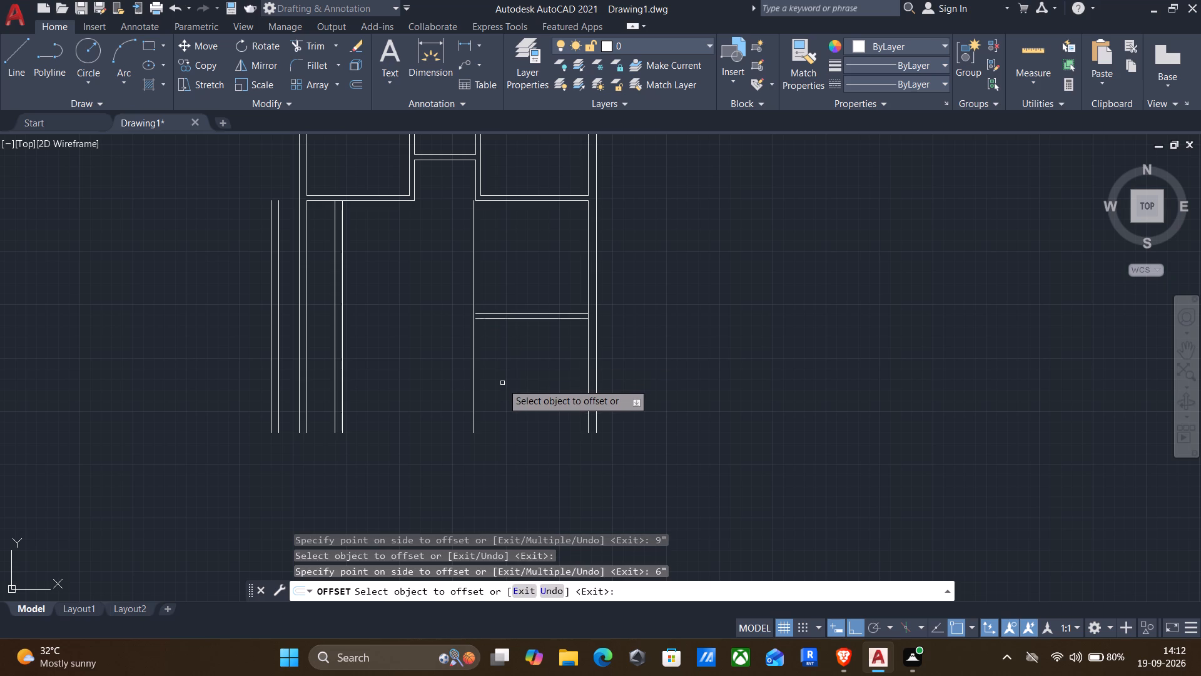
Offset the lower line of the new 6" partition 8' downward and end the offset.
{"action": "left_click", "coordinate": [521, 316]}
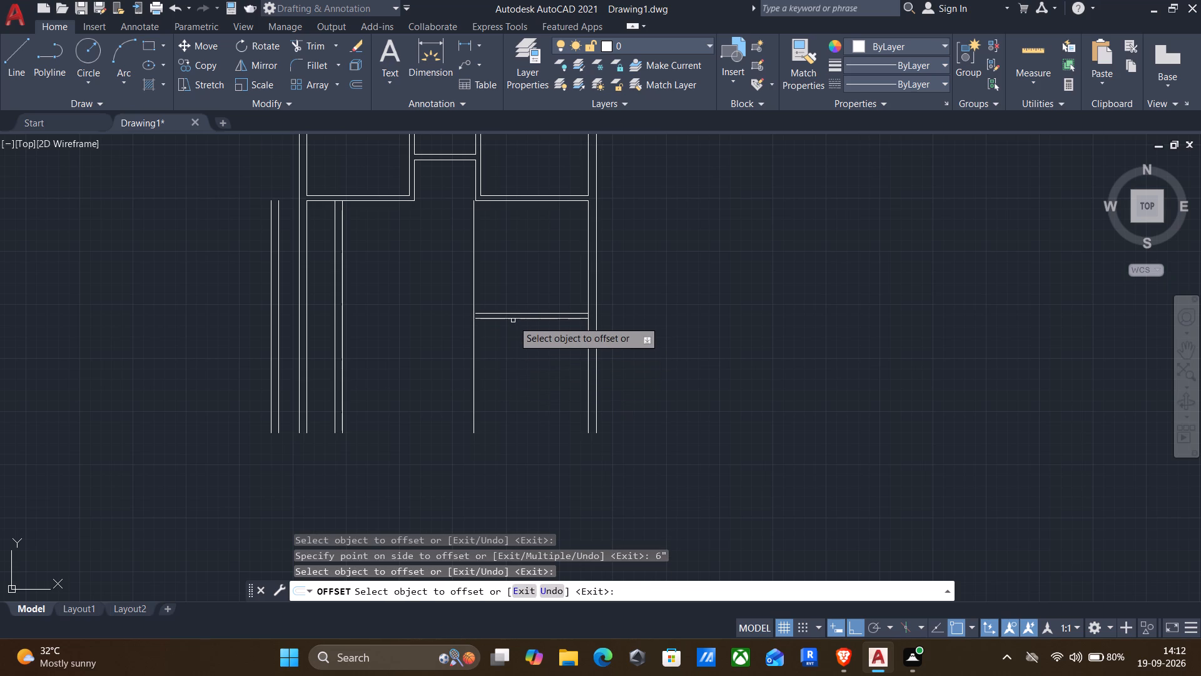
{"action": "left_click", "coordinate": [510, 320]}
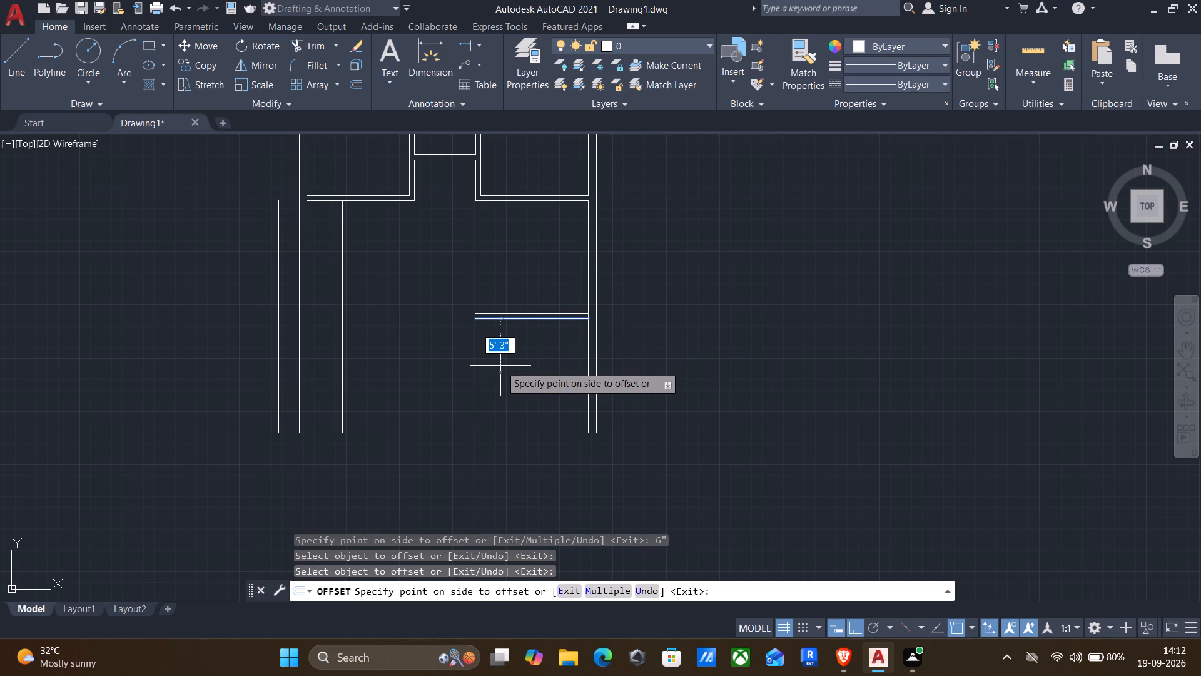
{"action": "type", "text": "8'"}
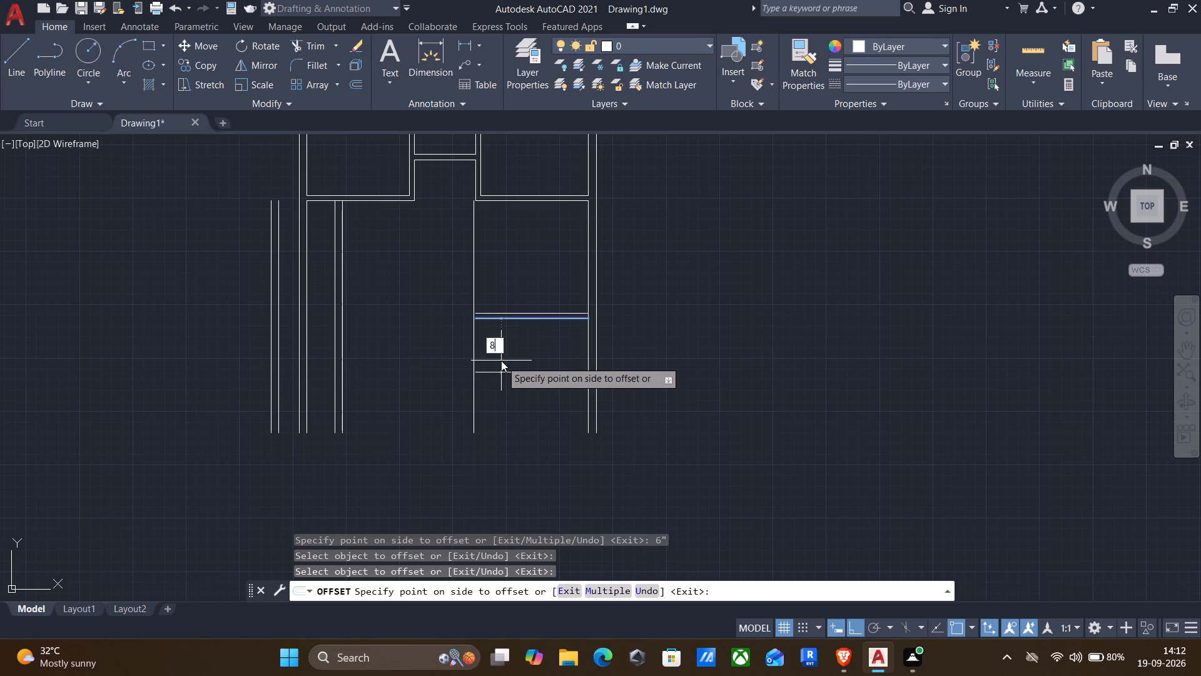
{"action": "key", "text": "Return"}
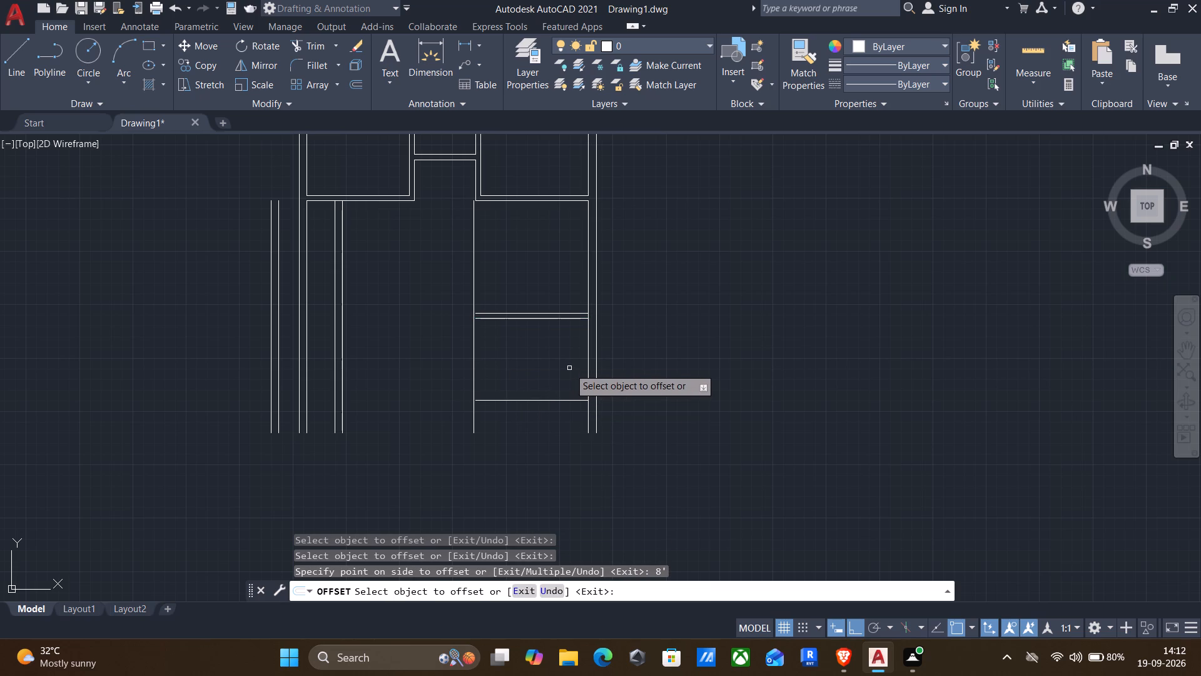
{"action": "left_click", "coordinate": [517, 401]}
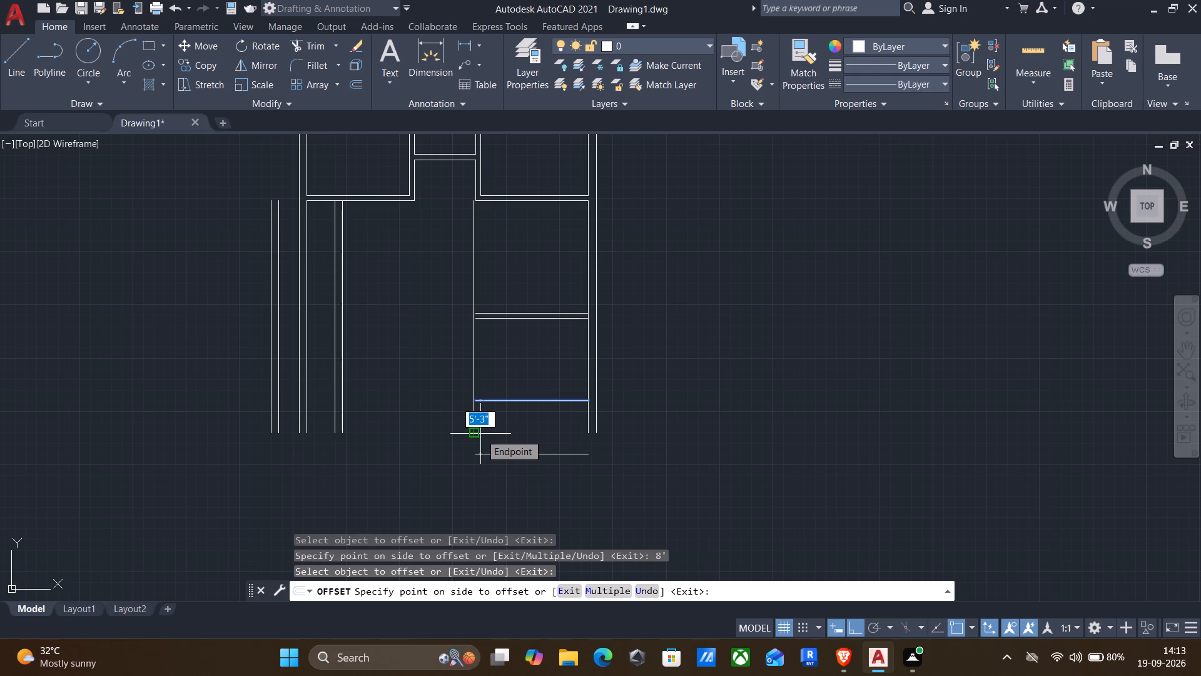
{"action": "key", "text": "Escape"}
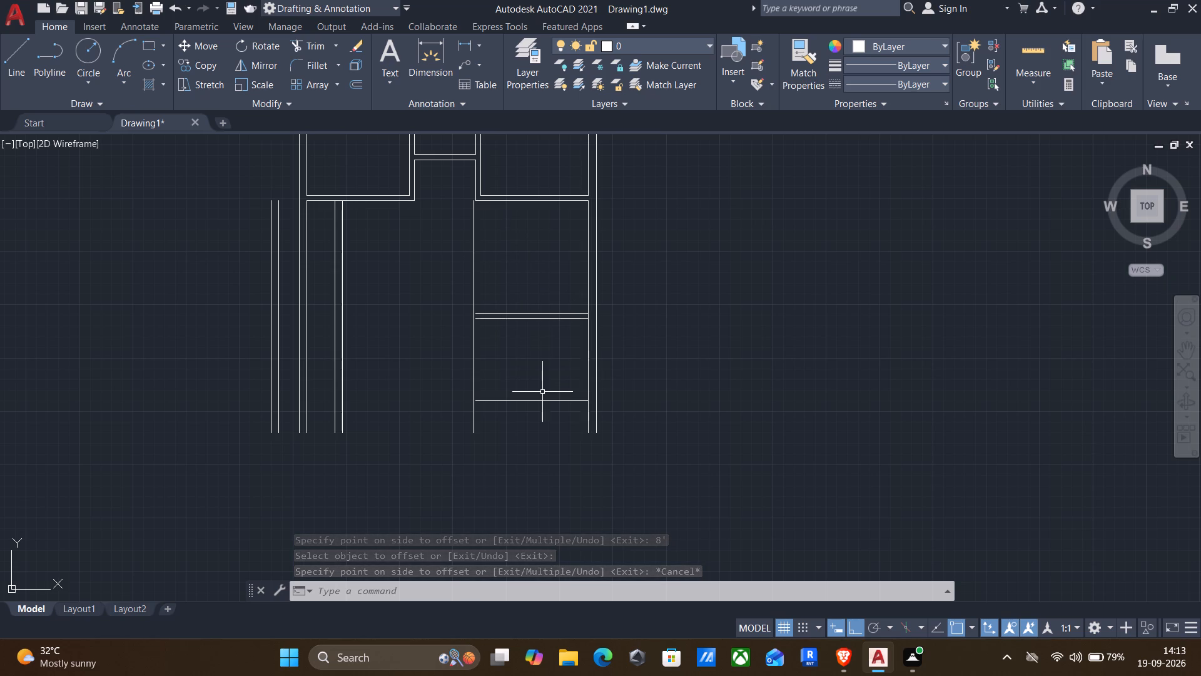
Extend both lines of the new 6" horizontal partition leftward across the plan to the outermost vertical wall line.
{"action": "type", "text": "ex"}
{"action": "key", "text": "Return"}
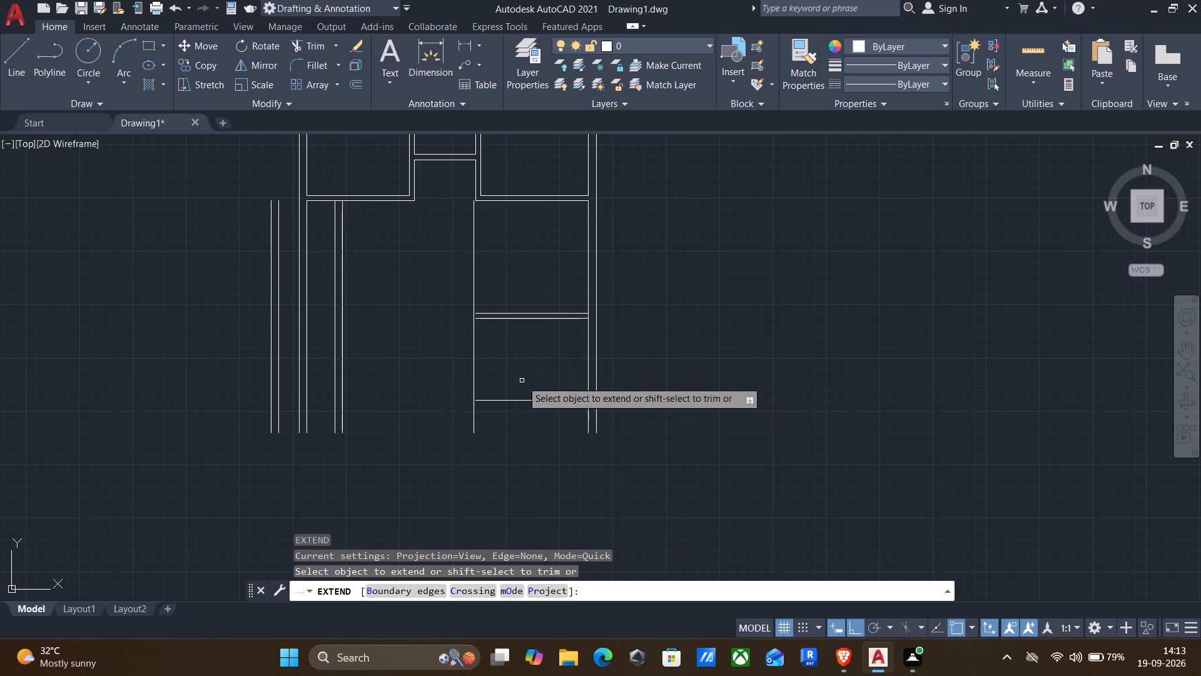
{"action": "left_click_drag", "start_coordinate": [517, 341], "coordinate": [504, 279]}
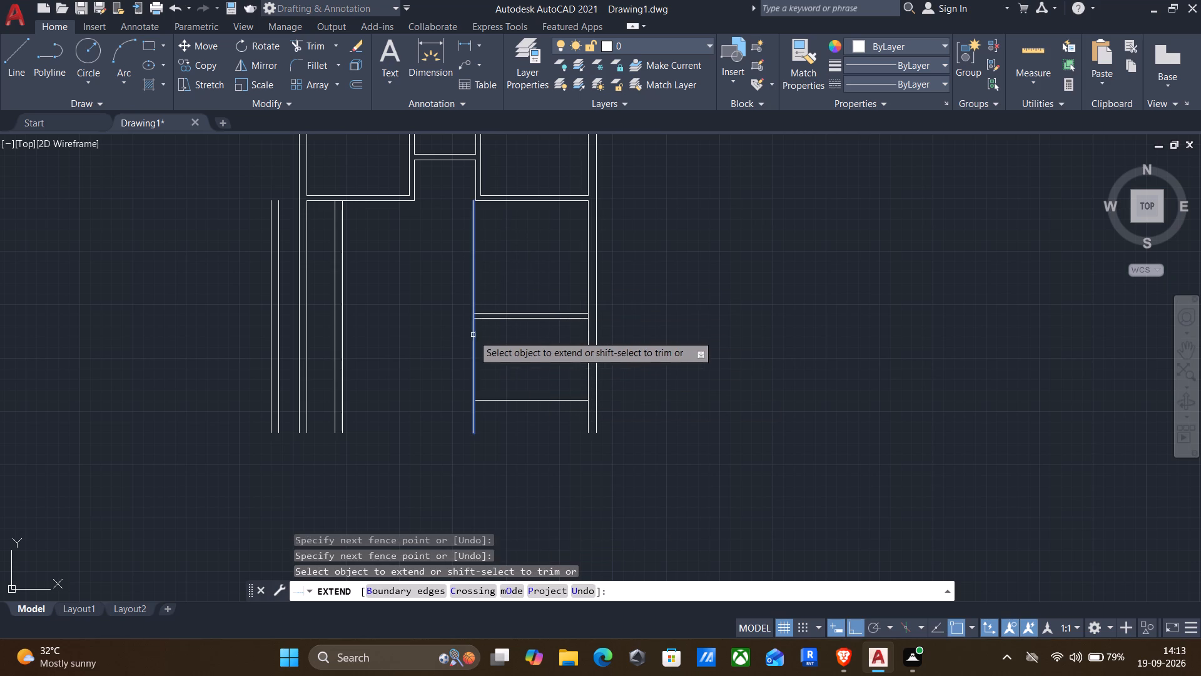
{"action": "left_click", "coordinate": [472, 339]}
{"action": "left_click_drag", "start_coordinate": [489, 346], "coordinate": [484, 270]}
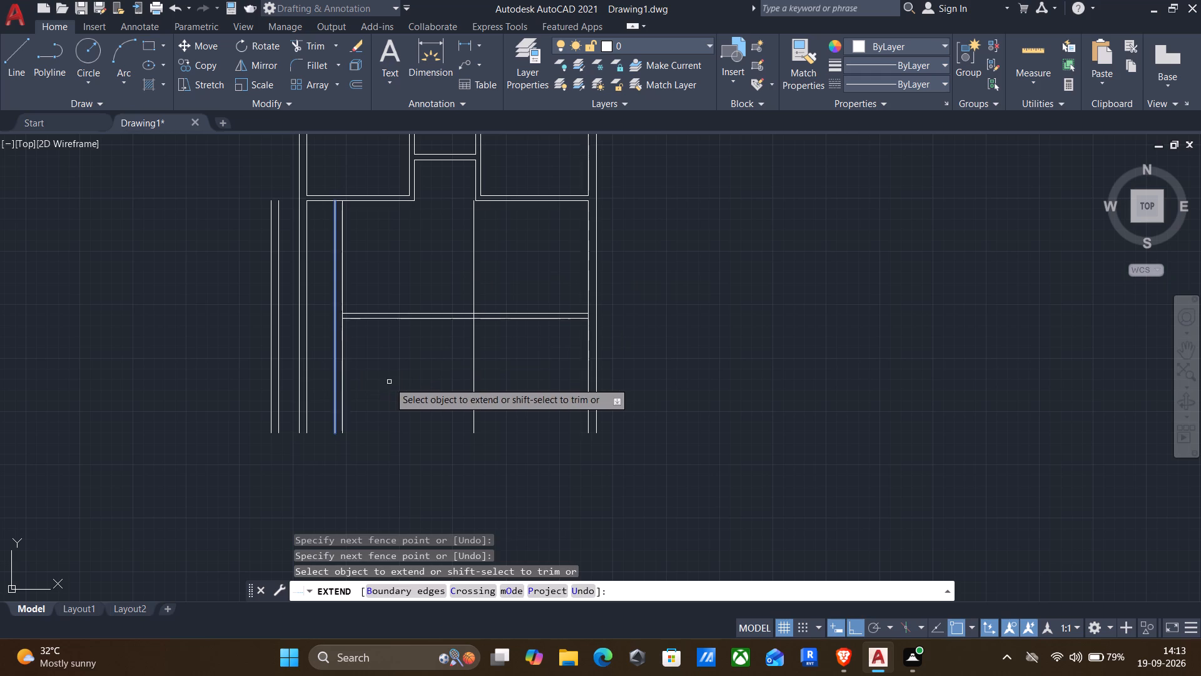
{"action": "left_click_drag", "start_coordinate": [389, 382], "coordinate": [382, 262]}
{"action": "left_click_drag", "start_coordinate": [358, 341], "coordinate": [360, 289]}
{"action": "left_click_drag", "start_coordinate": [370, 352], "coordinate": [382, 274]}
{"action": "left_click_drag", "start_coordinate": [368, 356], "coordinate": [377, 262]}
{"action": "left_click_drag", "start_coordinate": [370, 351], "coordinate": [384, 277]}
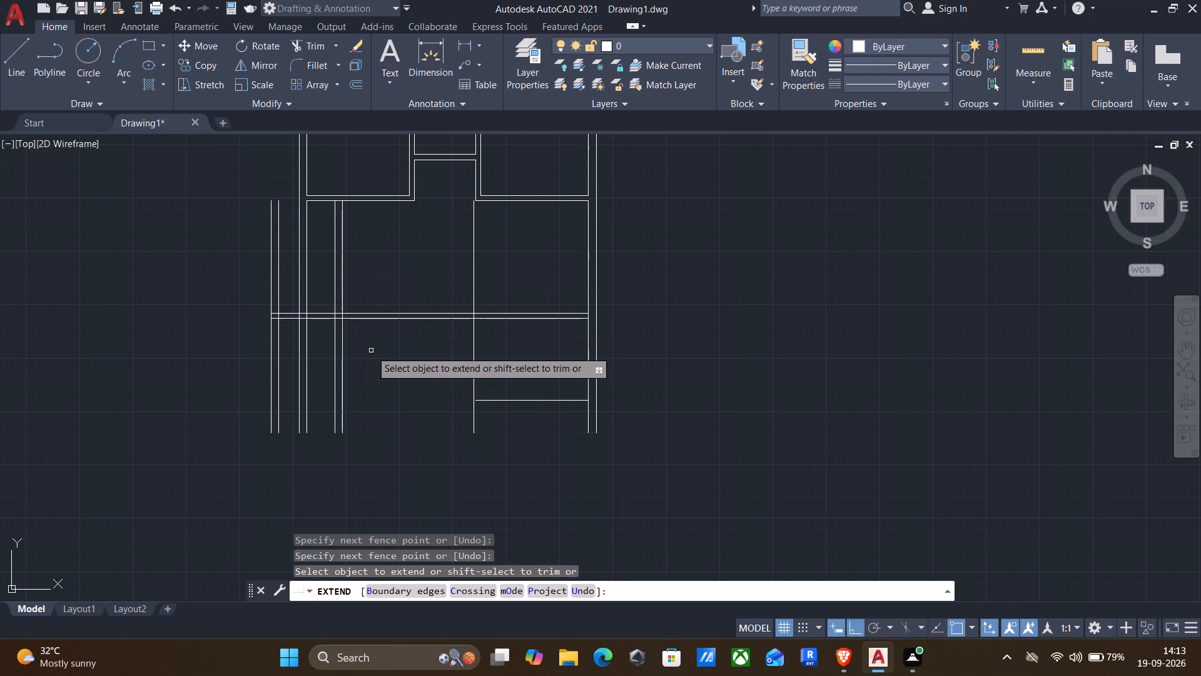
{"action": "key", "text": "Escape"}
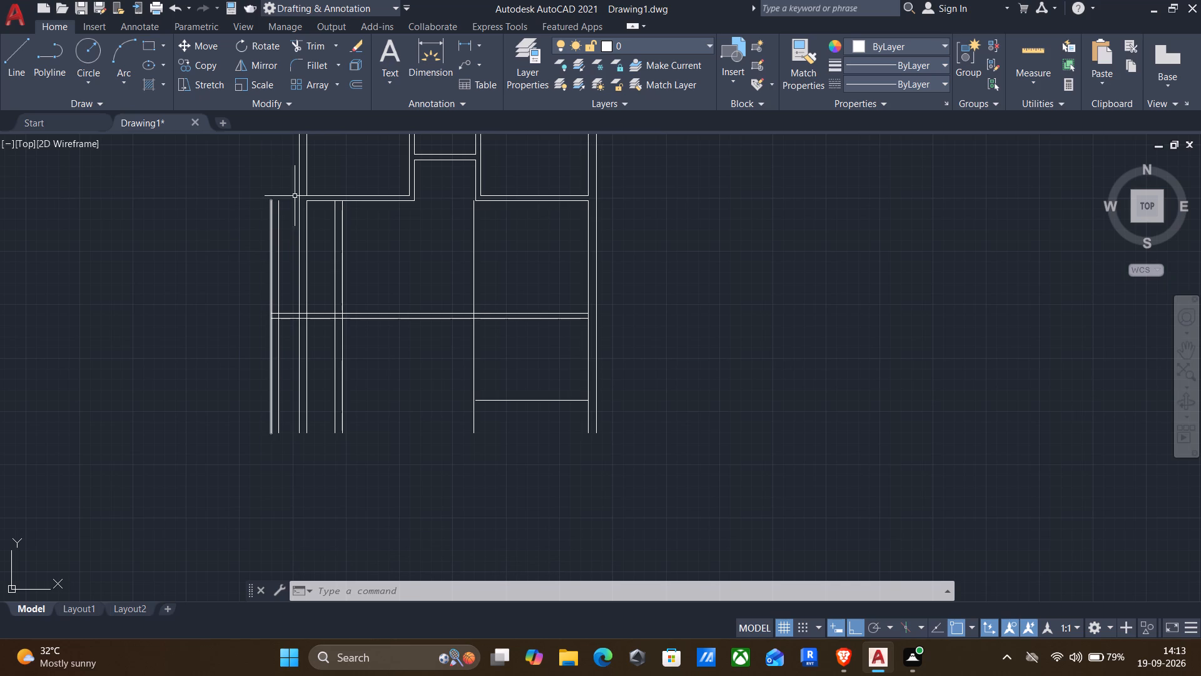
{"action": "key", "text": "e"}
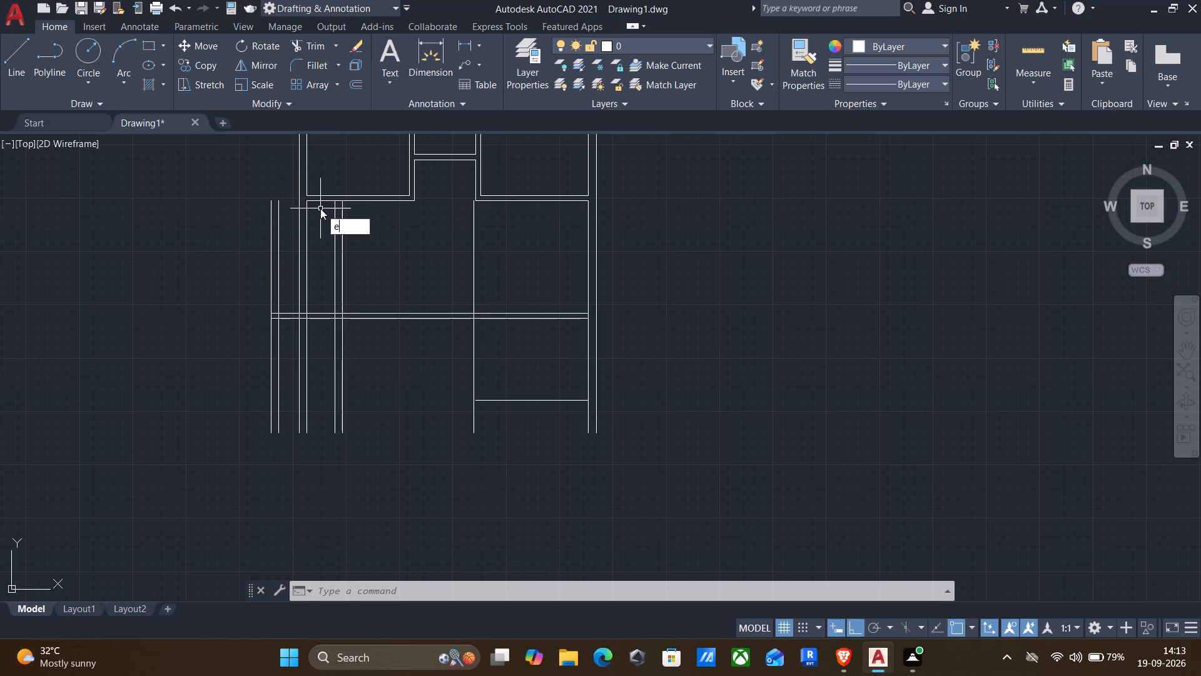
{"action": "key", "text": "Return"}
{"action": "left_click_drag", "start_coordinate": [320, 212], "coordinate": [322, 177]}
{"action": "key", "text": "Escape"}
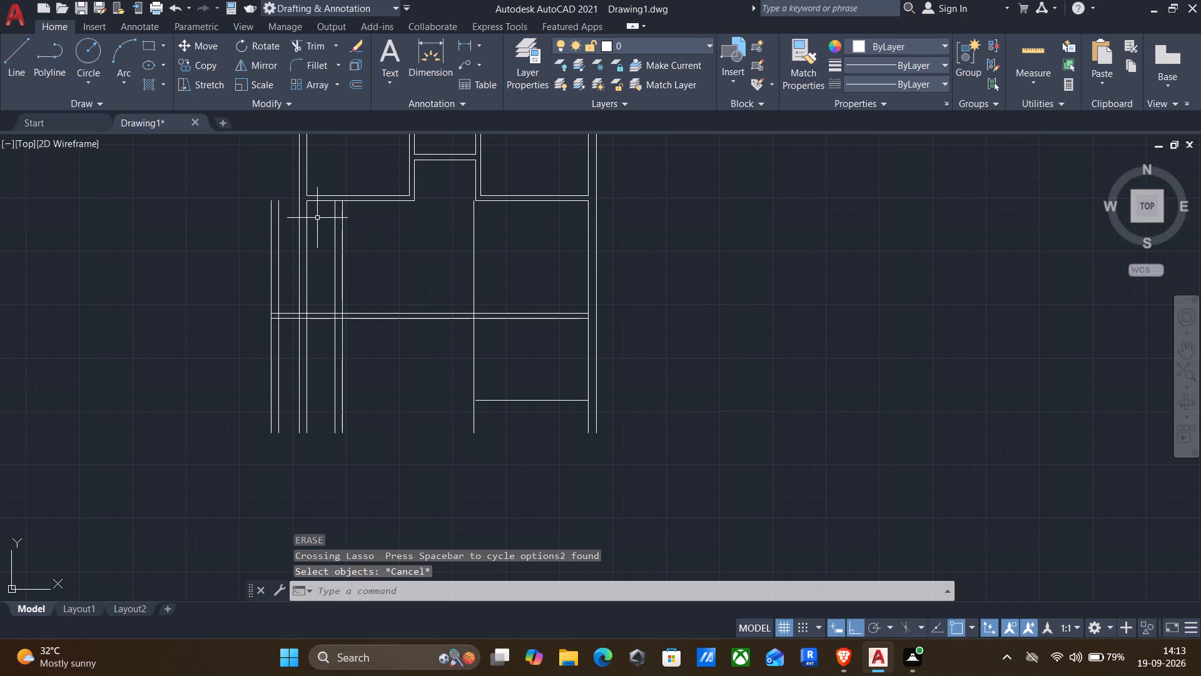
Extend both lines of the horizontal wall above the lower-left room leftward, taking the lower one to the outermost vertical line.
{"action": "type", "text": "ex"}
{"action": "key", "text": "Return"}
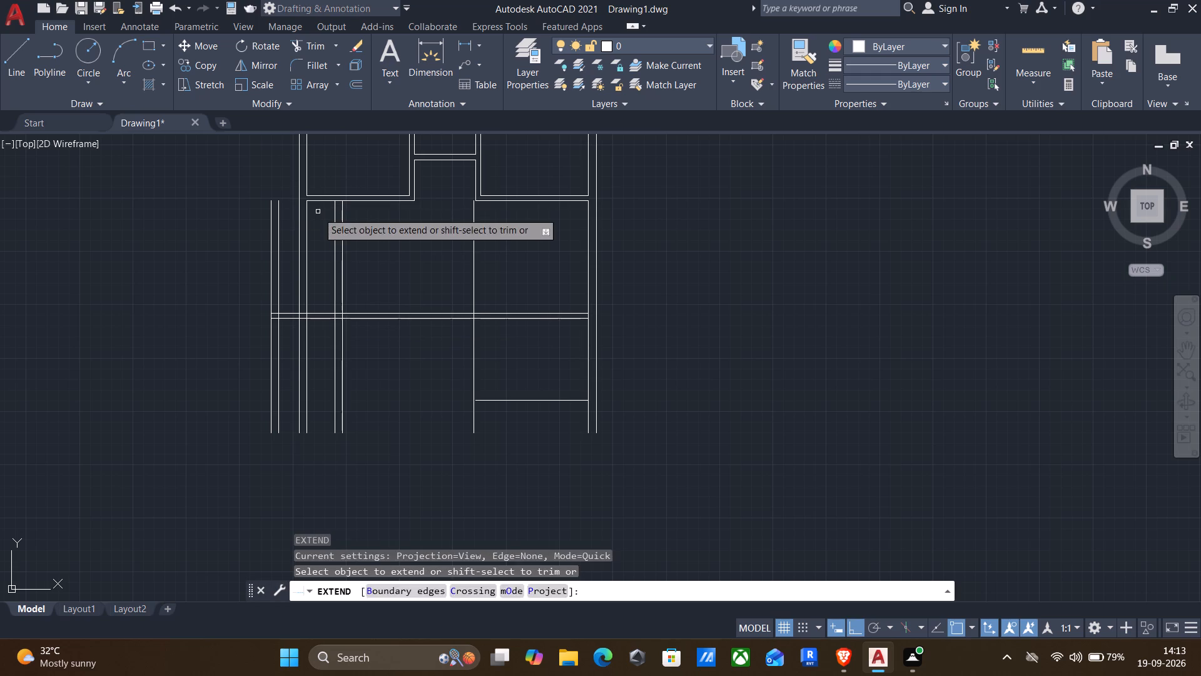
{"action": "left_click_drag", "start_coordinate": [318, 215], "coordinate": [323, 173]}
{"action": "left_click_drag", "start_coordinate": [321, 222], "coordinate": [323, 172]}
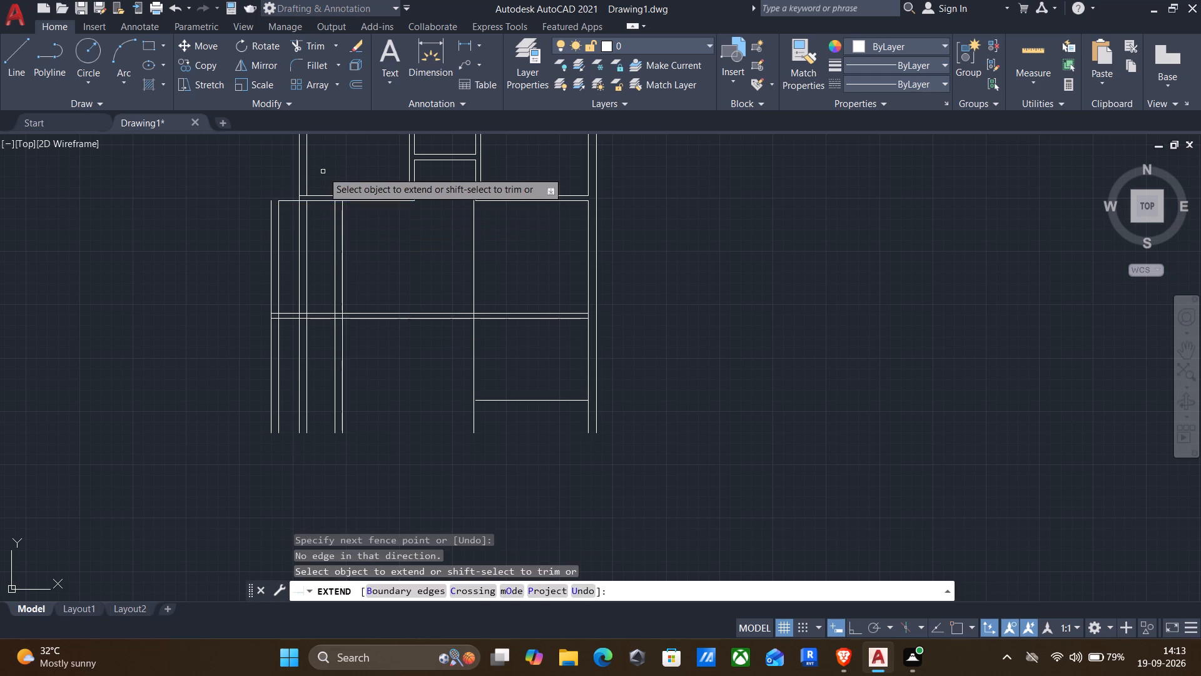
{"action": "left_click_drag", "start_coordinate": [322, 209], "coordinate": [322, 202]}
{"action": "left_click", "coordinate": [320, 195]}
{"action": "left_click", "coordinate": [320, 195]}
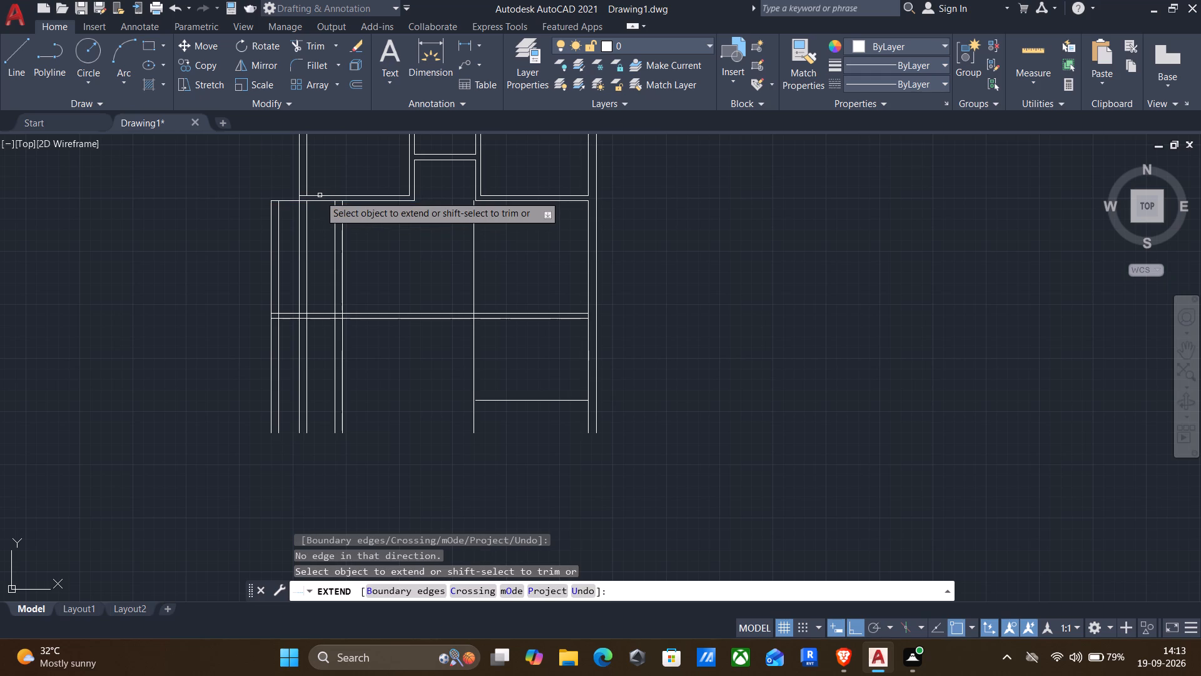
{"action": "left_click", "coordinate": [320, 195]}
{"action": "key", "text": "Escape"}
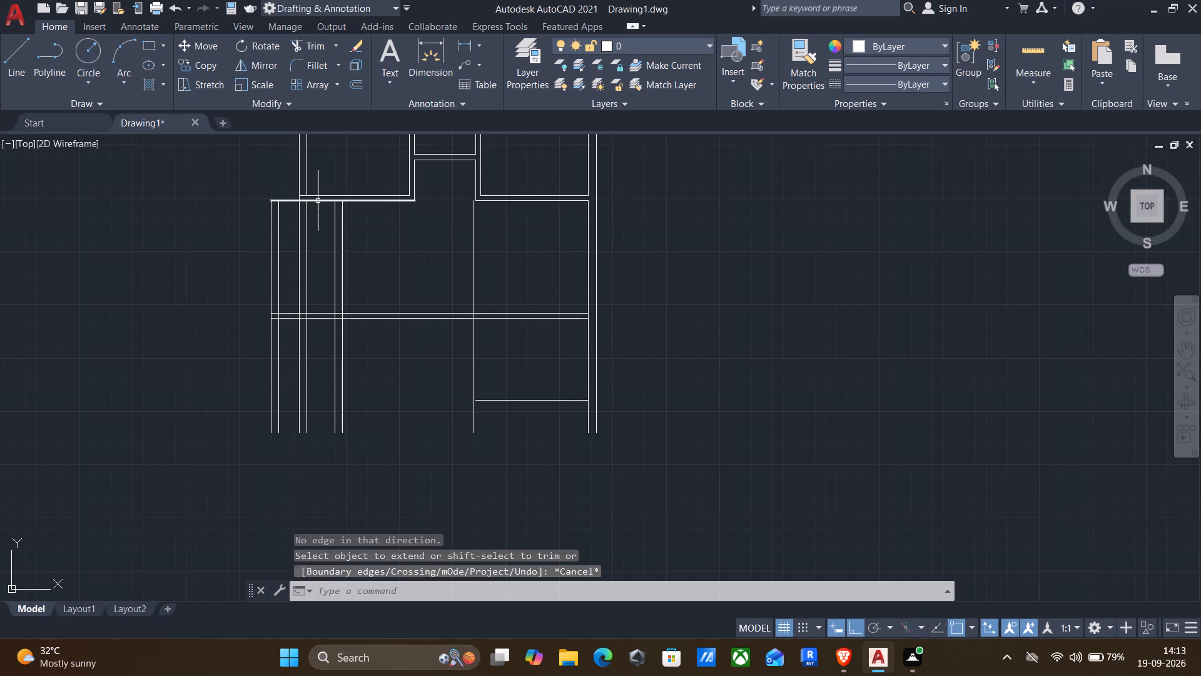
Fillet the outermost left vertical line with the upper line of that horizontal wall into a square corner at radius 0.
{"action": "key", "text": "f"}
{"action": "key", "text": "Return"}
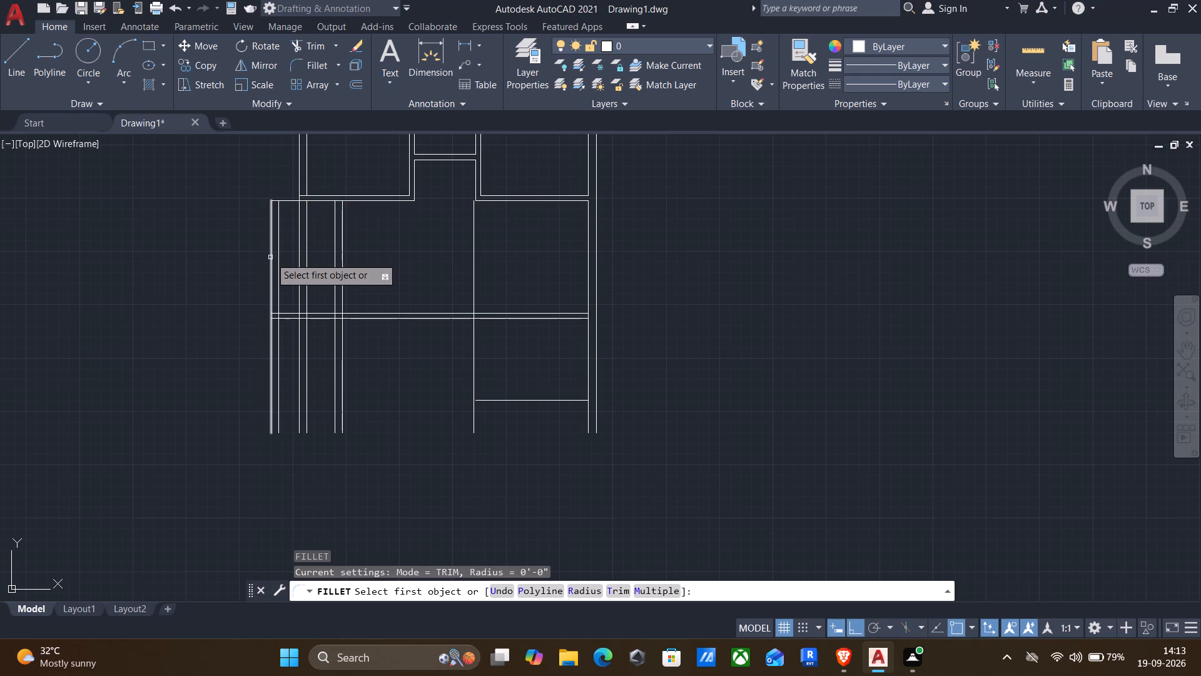
{"action": "left_click", "coordinate": [270, 257]}
{"action": "left_click", "coordinate": [318, 193]}
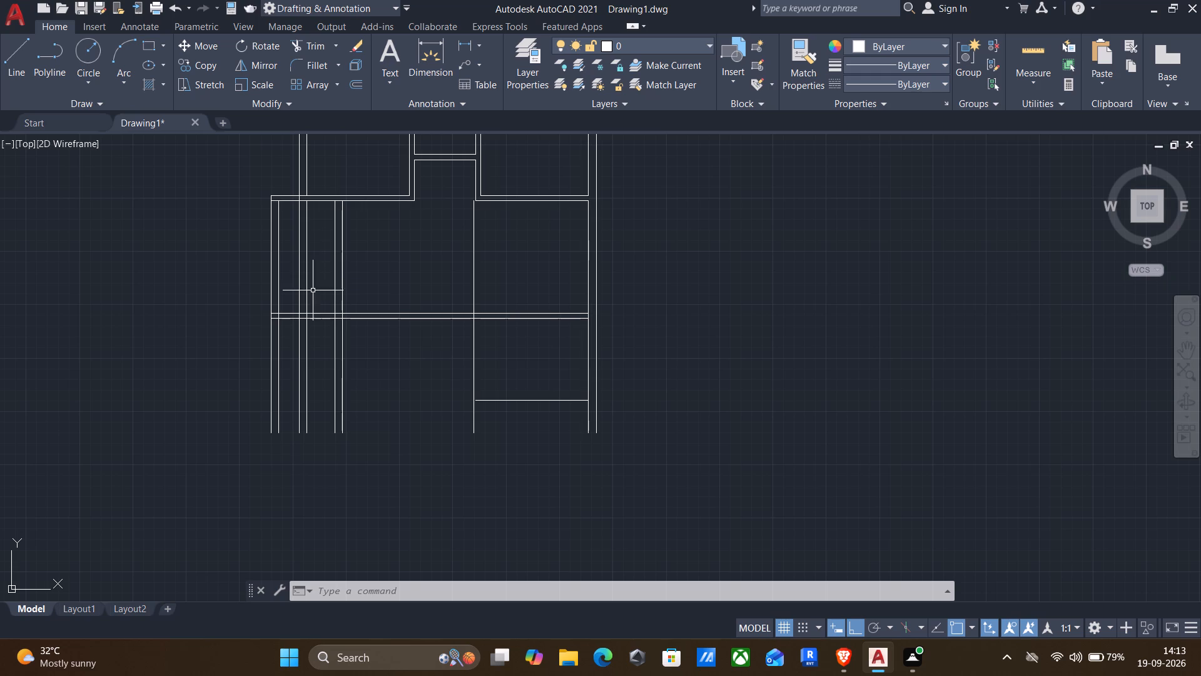
Trim the two upper left-wall lines where they run through the room between the two horizontal walls.
{"action": "type", "text": "tr"}
{"action": "key", "text": "Return"}
{"action": "left_click_drag", "start_coordinate": [292, 259], "coordinate": [326, 253]}
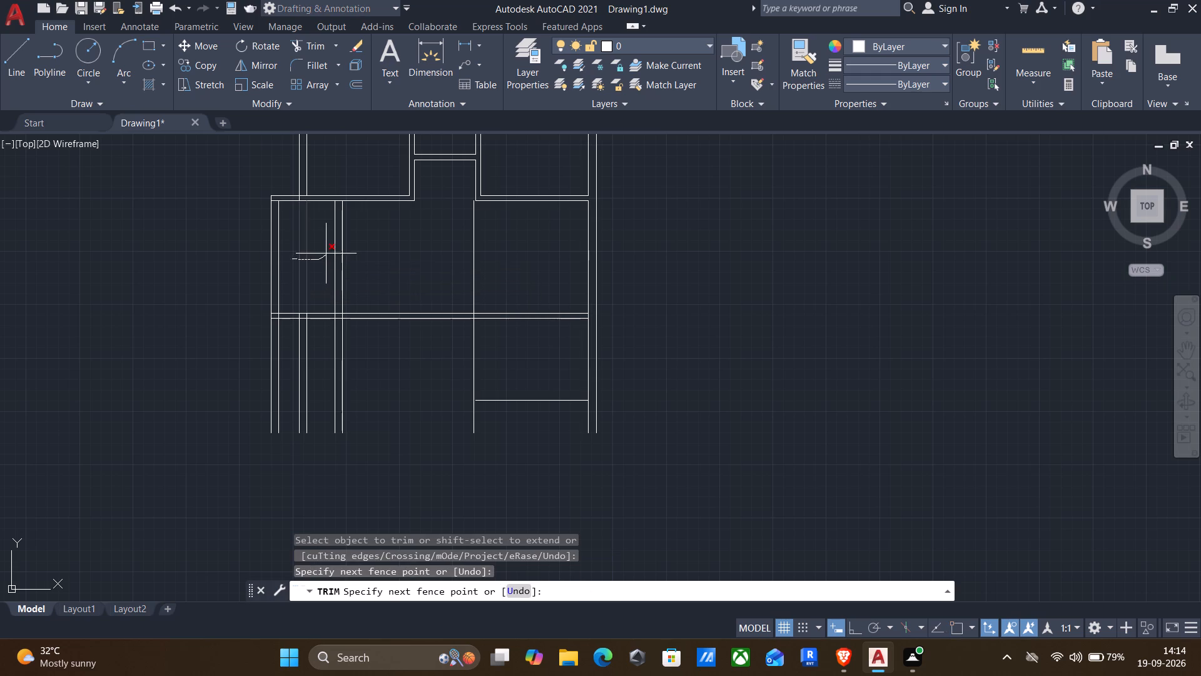
{"action": "left_click_drag", "start_coordinate": [326, 253], "coordinate": [326, 253]}
Trim the overlapping segments where the upper horizontal wall meets the left wall, the outermost left wall and the inner vertical partition.
{"action": "scroll", "coordinate": [302, 178], "scroll_direction": "up", "scroll_amount": 4}
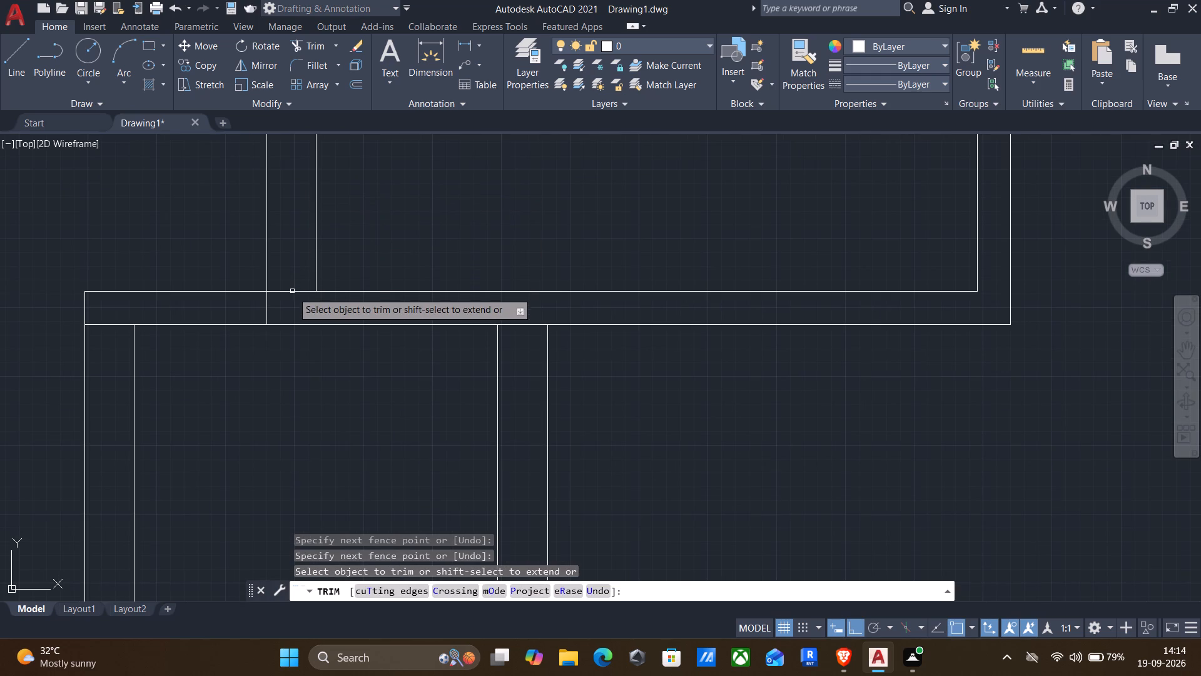
{"action": "left_click_drag", "start_coordinate": [291, 296], "coordinate": [291, 261]}
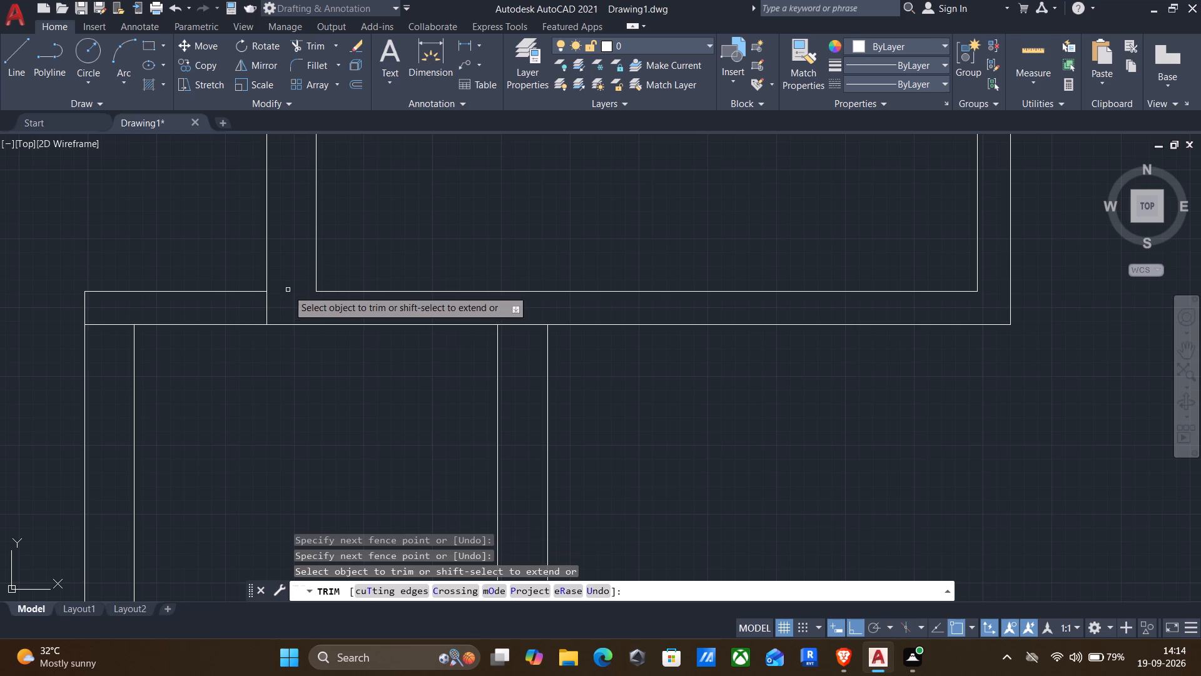
{"action": "left_click", "coordinate": [248, 305]}
{"action": "left_click", "coordinate": [278, 306]}
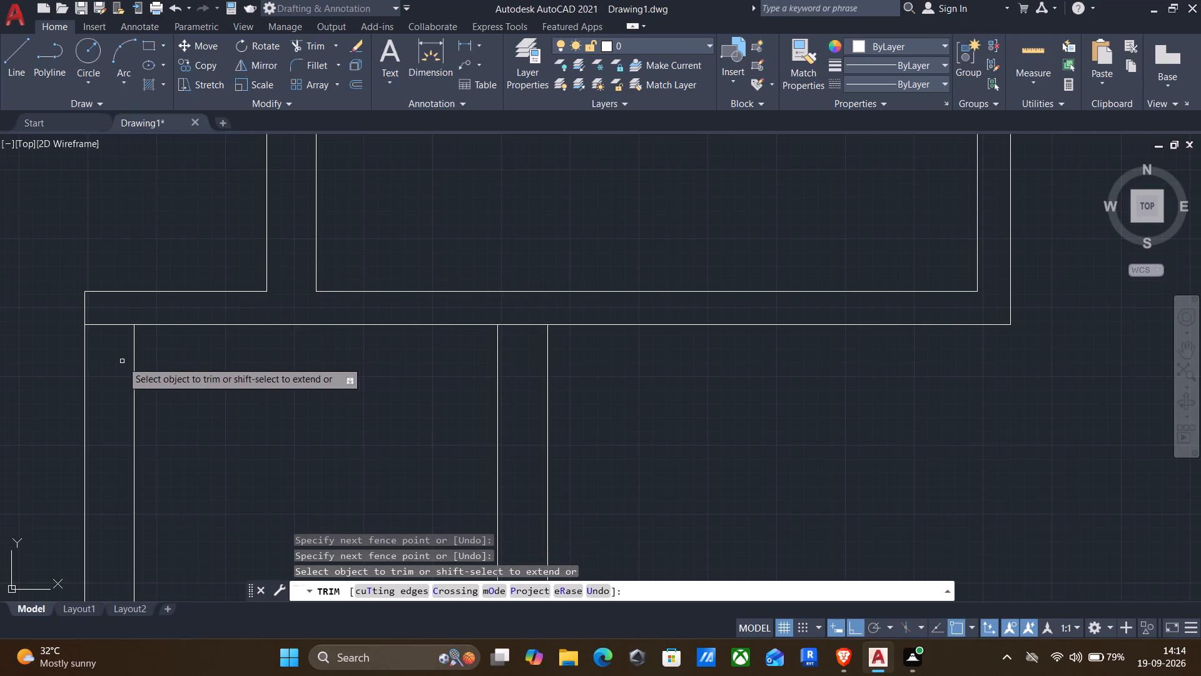
{"action": "left_click", "coordinate": [121, 361]}
{"action": "left_click", "coordinate": [123, 312]}
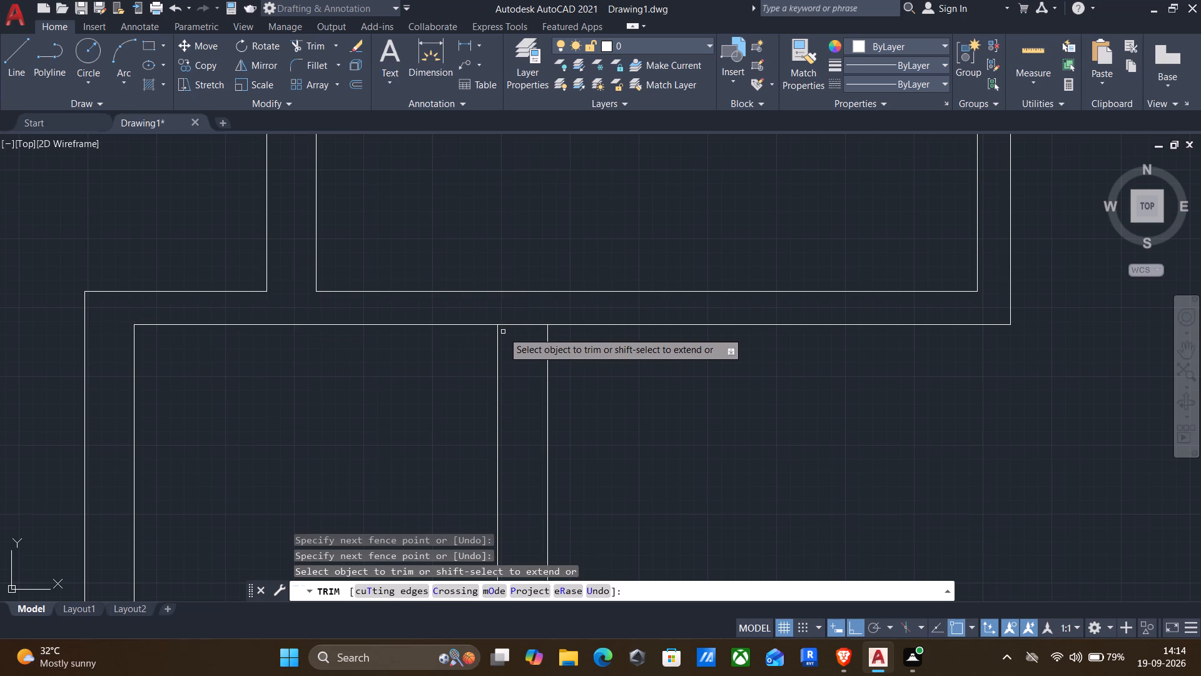
{"action": "scroll", "coordinate": [504, 332], "scroll_direction": "up", "scroll_amount": 1}
{"action": "left_click_drag", "start_coordinate": [510, 328], "coordinate": [512, 297]}
{"action": "scroll", "coordinate": [500, 318], "scroll_direction": "down", "scroll_amount": 3}
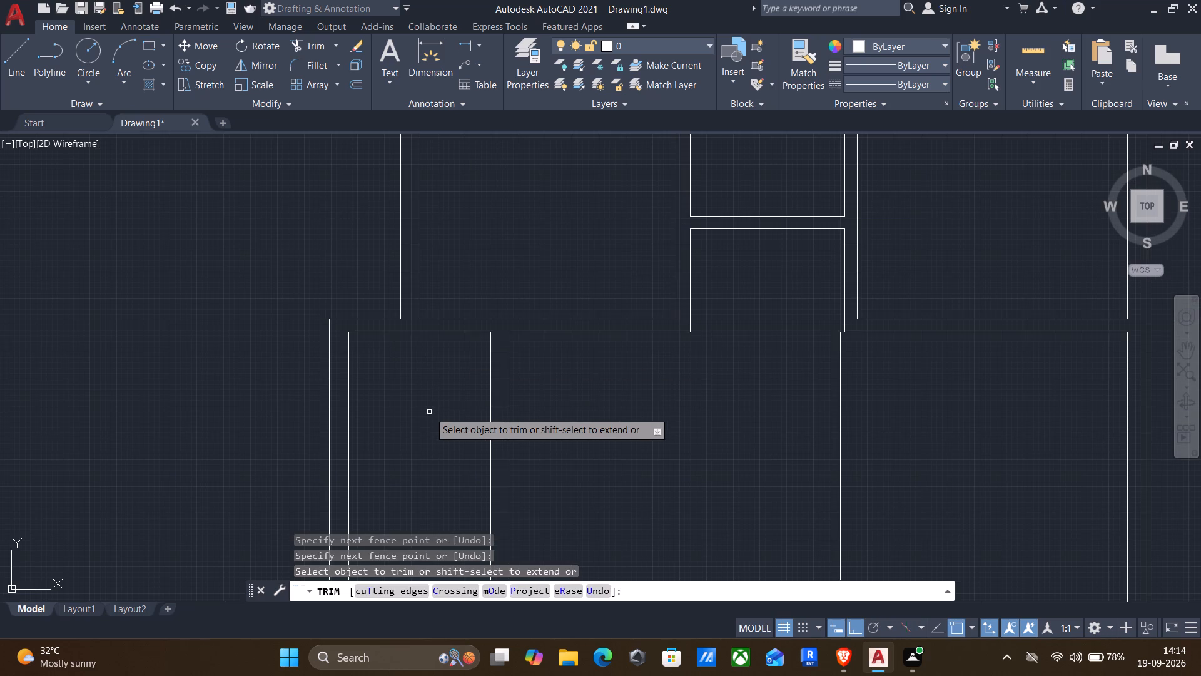
Trim the outermost left wall's lower corner with the 6" horizontal partition and cut off its two lines below the partition.
{"action": "middle_click_drag", "start_coordinate": [429, 417], "coordinate": [505, 232]}
{"action": "scroll", "coordinate": [437, 428], "scroll_direction": "up", "scroll_amount": 3}
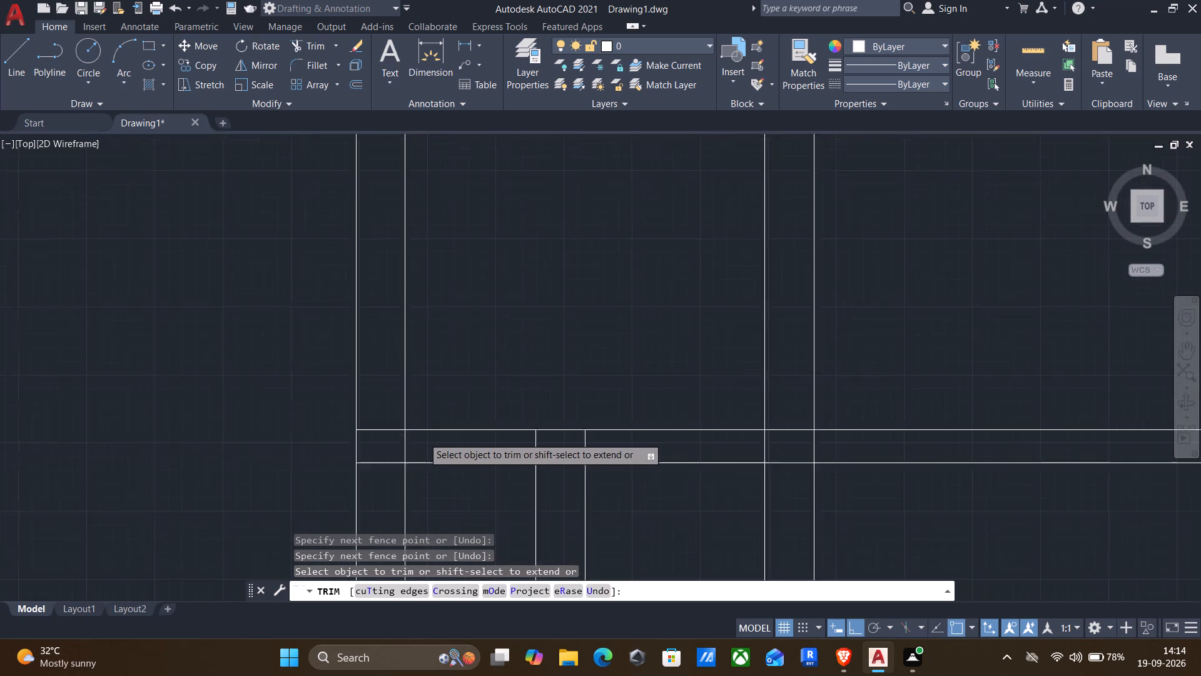
{"action": "left_click_drag", "start_coordinate": [358, 409], "coordinate": [445, 443]}
{"action": "scroll", "coordinate": [445, 445], "scroll_direction": "down", "scroll_amount": 2}
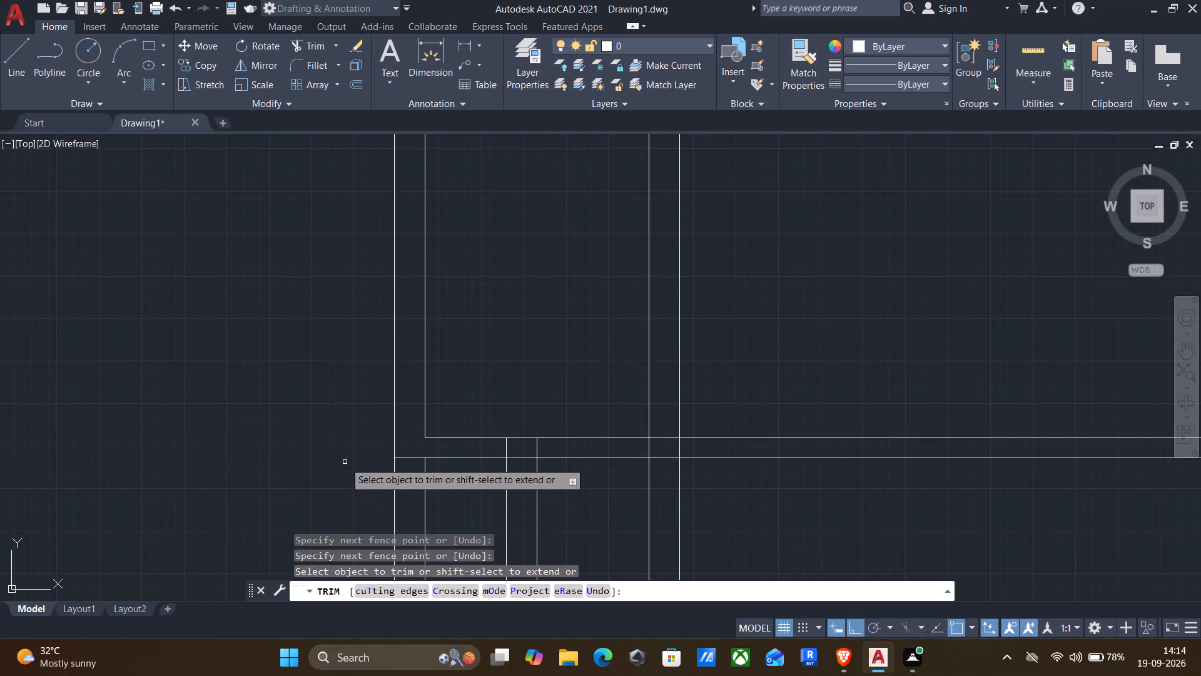
{"action": "middle_click_drag", "start_coordinate": [435, 497], "coordinate": [420, 334]}
{"action": "left_click_drag", "start_coordinate": [455, 393], "coordinate": [269, 393]}
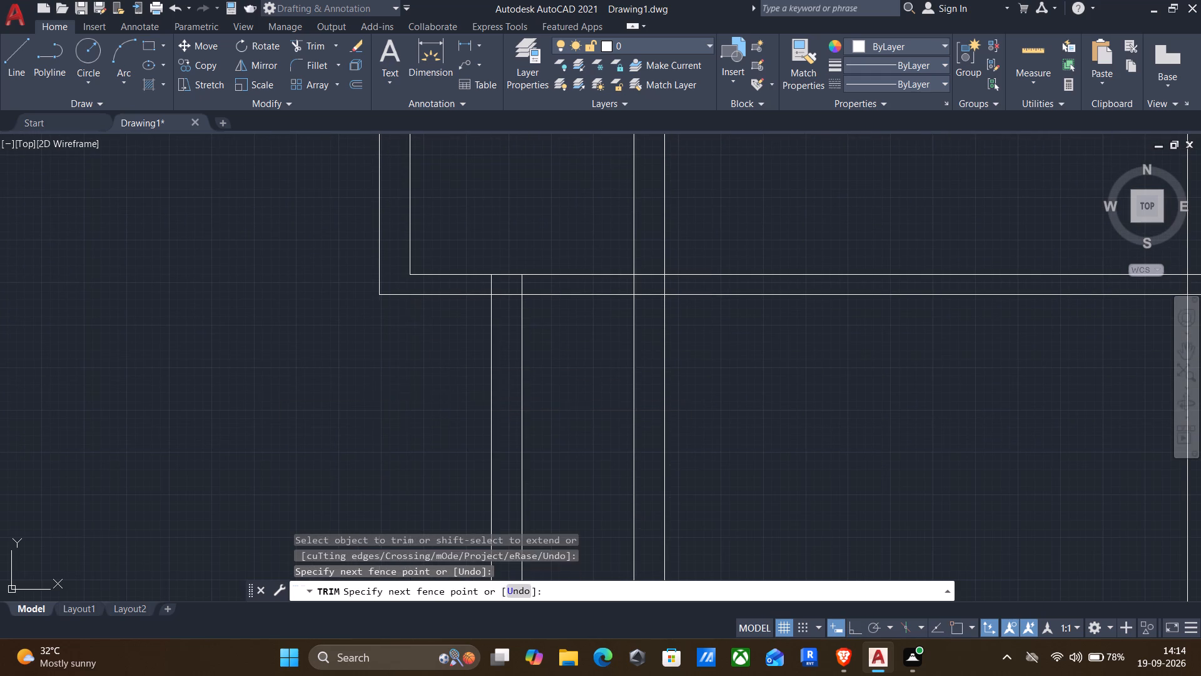
Trim the vertical lines crossing inside the 6" horizontal partition, removing the inner vertical partition below it and opening their junction.
{"action": "scroll", "coordinate": [519, 274], "scroll_direction": "up", "scroll_amount": 1}
{"action": "left_click_drag", "start_coordinate": [532, 287], "coordinate": [448, 284]}
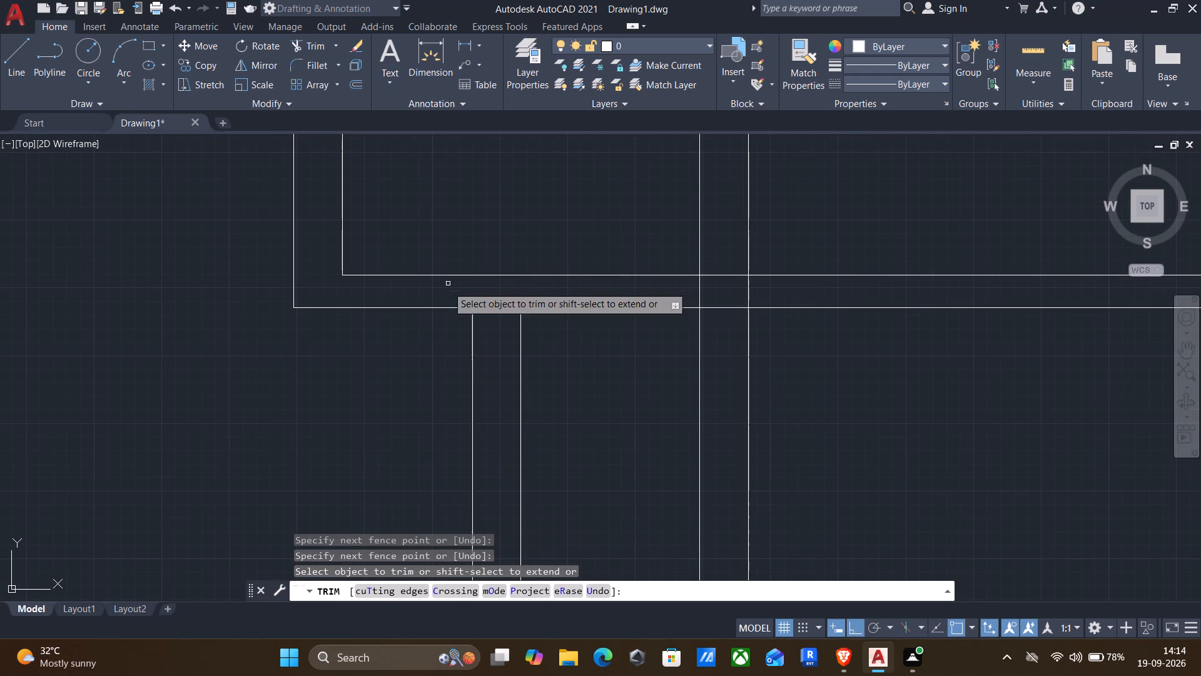
{"action": "scroll", "coordinate": [445, 299], "scroll_direction": "down", "scroll_amount": 2}
{"action": "scroll", "coordinate": [512, 252], "scroll_direction": "down", "scroll_amount": 3}
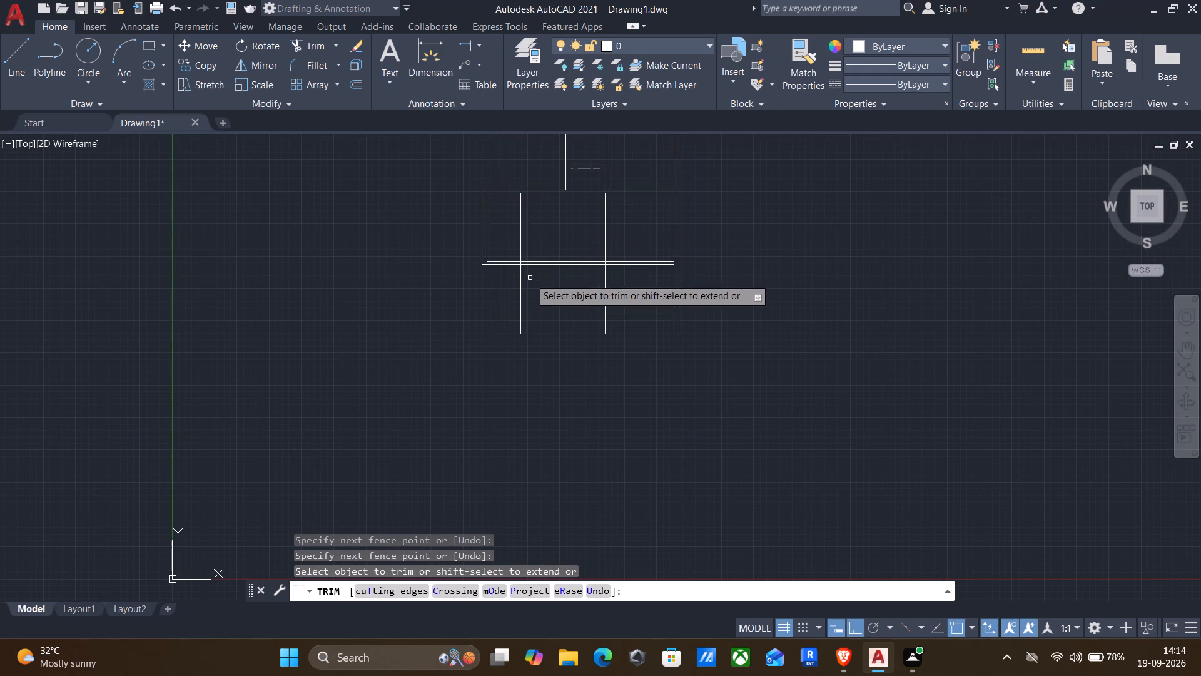
{"action": "scroll", "coordinate": [522, 278], "scroll_direction": "up", "scroll_amount": 4}
{"action": "left_click_drag", "start_coordinate": [432, 301], "coordinate": [557, 304]}
{"action": "scroll", "coordinate": [522, 167], "scroll_direction": "up", "scroll_amount": 2}
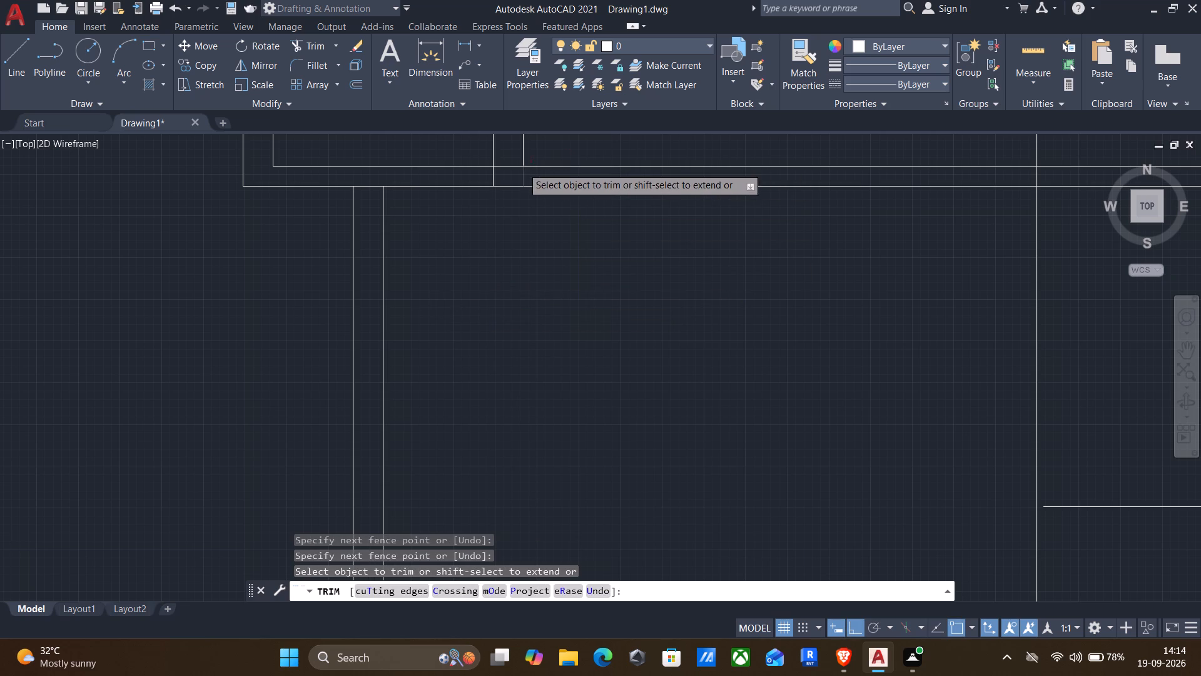
{"action": "scroll", "coordinate": [522, 167], "scroll_direction": "up", "scroll_amount": 2}
{"action": "left_click_drag", "start_coordinate": [488, 146], "coordinate": [283, 206]}
{"action": "scroll", "coordinate": [280, 213], "scroll_direction": "down", "scroll_amount": 4}
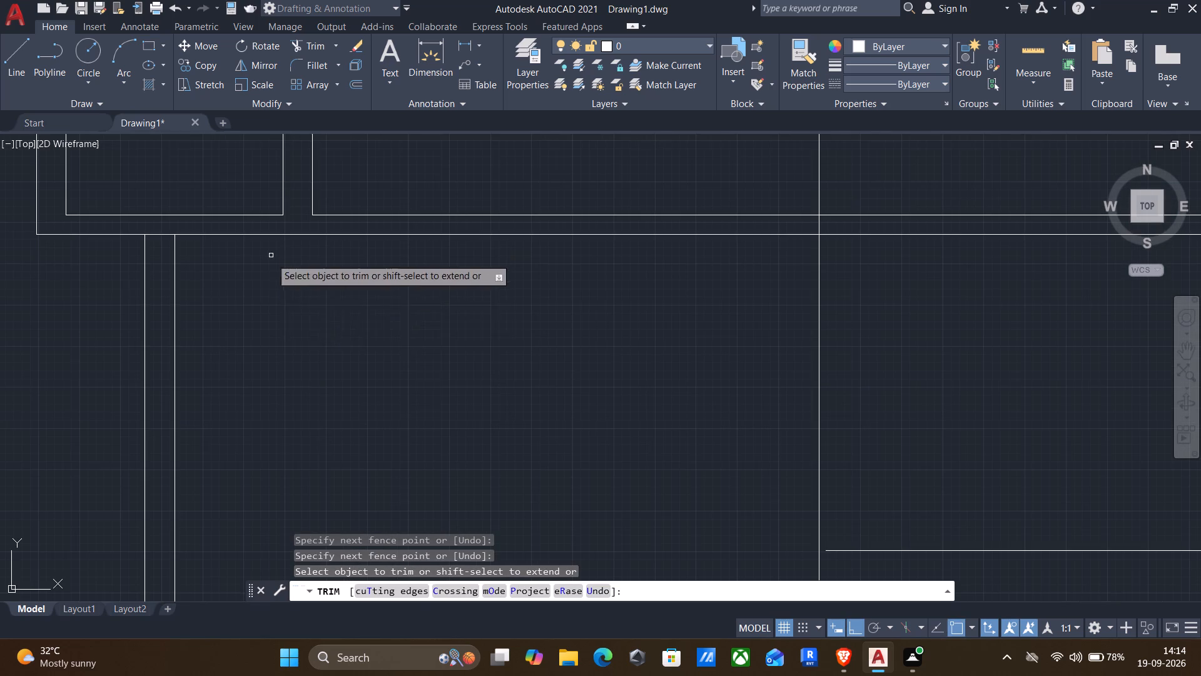
Trim the horizontal partition's lower line between the two left-wall lines below it to open the junction, and end trimming.
{"action": "middle_click_drag", "start_coordinate": [275, 325], "coordinate": [475, 273]}
{"action": "scroll", "coordinate": [279, 325], "scroll_direction": "down", "scroll_amount": 1}
{"action": "scroll", "coordinate": [380, 187], "scroll_direction": "up", "scroll_amount": 3}
{"action": "left_click_drag", "start_coordinate": [425, 237], "coordinate": [425, 242]}
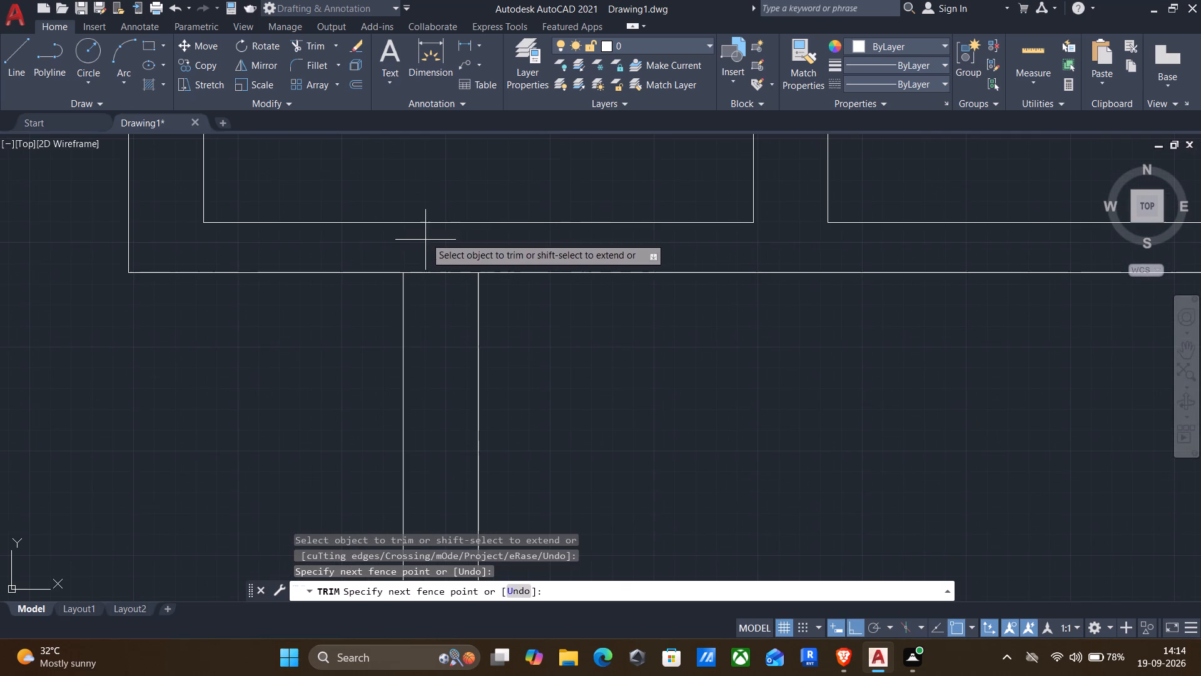
{"action": "left_click_drag", "start_coordinate": [425, 242], "coordinate": [430, 303]}
{"action": "scroll", "coordinate": [411, 308], "scroll_direction": "down", "scroll_amount": 4}
{"action": "middle_click_drag", "start_coordinate": [186, 372], "coordinate": [259, 368]}
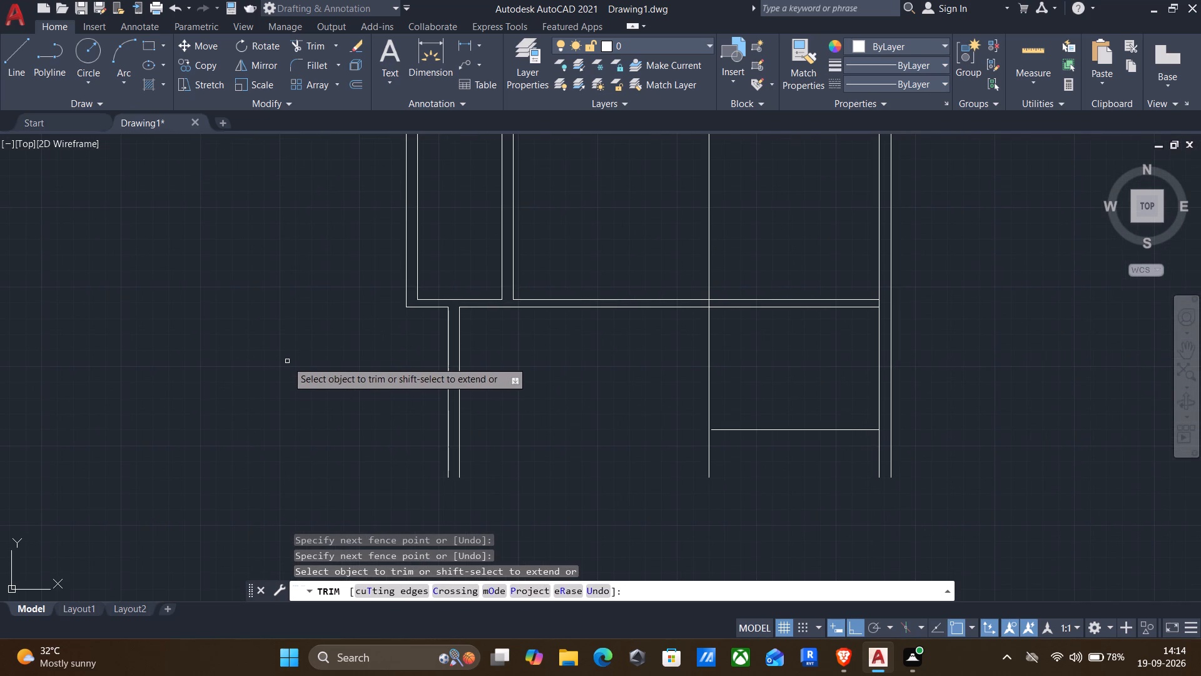
{"action": "scroll", "coordinate": [291, 358], "scroll_direction": "down", "scroll_amount": 1}
{"action": "key", "text": "Escape"}
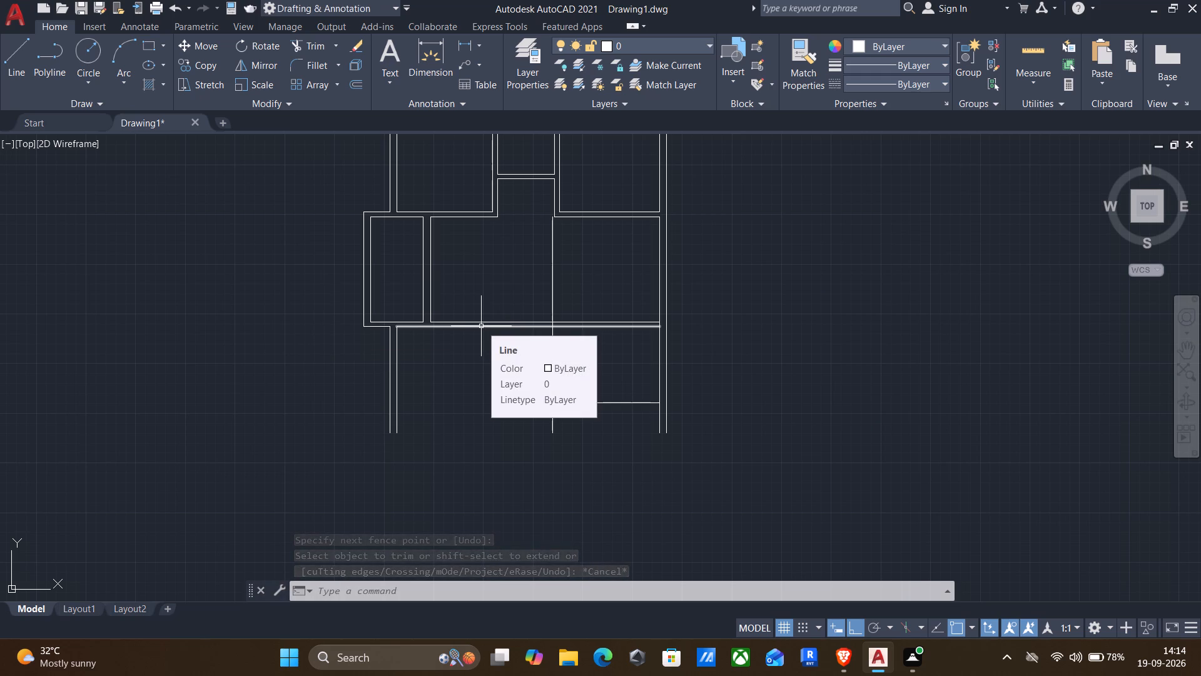
Delete the single long vertical line dividing the large middle room and the area below it.
{"action": "left_click", "coordinate": [560, 290]}
{"action": "left_click", "coordinate": [513, 269]}
{"action": "key", "text": "Delete"}
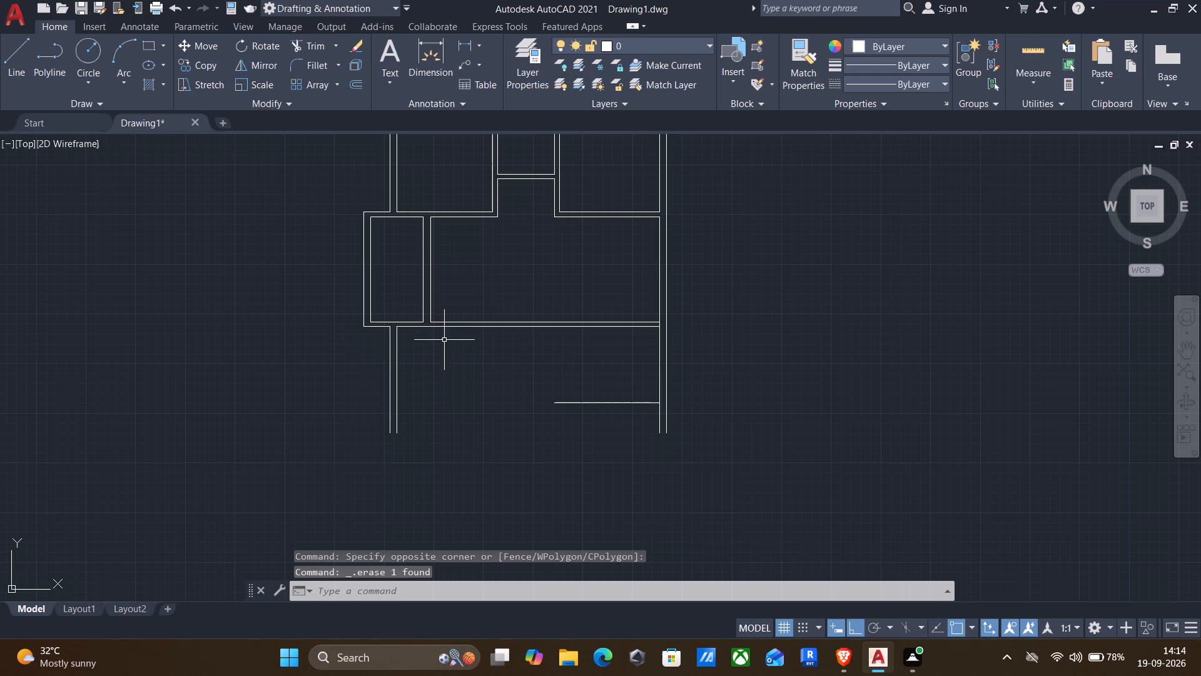
Offset the lower line of the 6" horizontal partition downward by a picked distance of about 7'-7".
{"action": "key", "text": "o"}
{"action": "key", "text": "Return"}
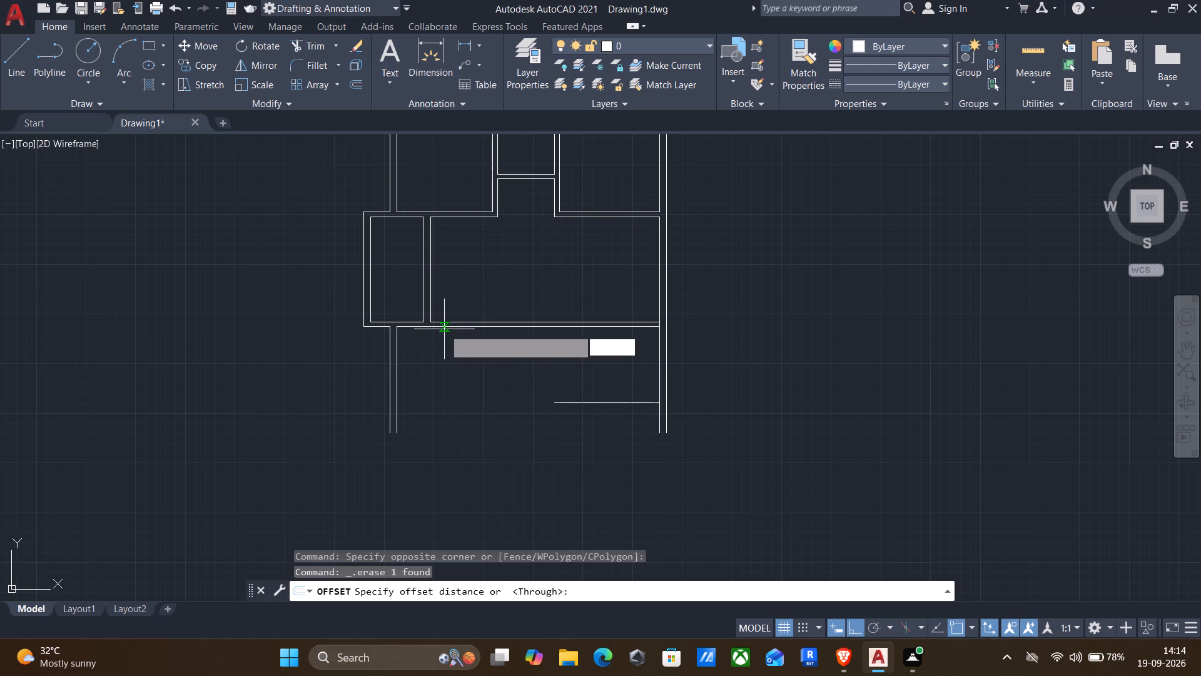
{"action": "left_click", "coordinate": [444, 329]}
{"action": "left_click", "coordinate": [439, 399]}
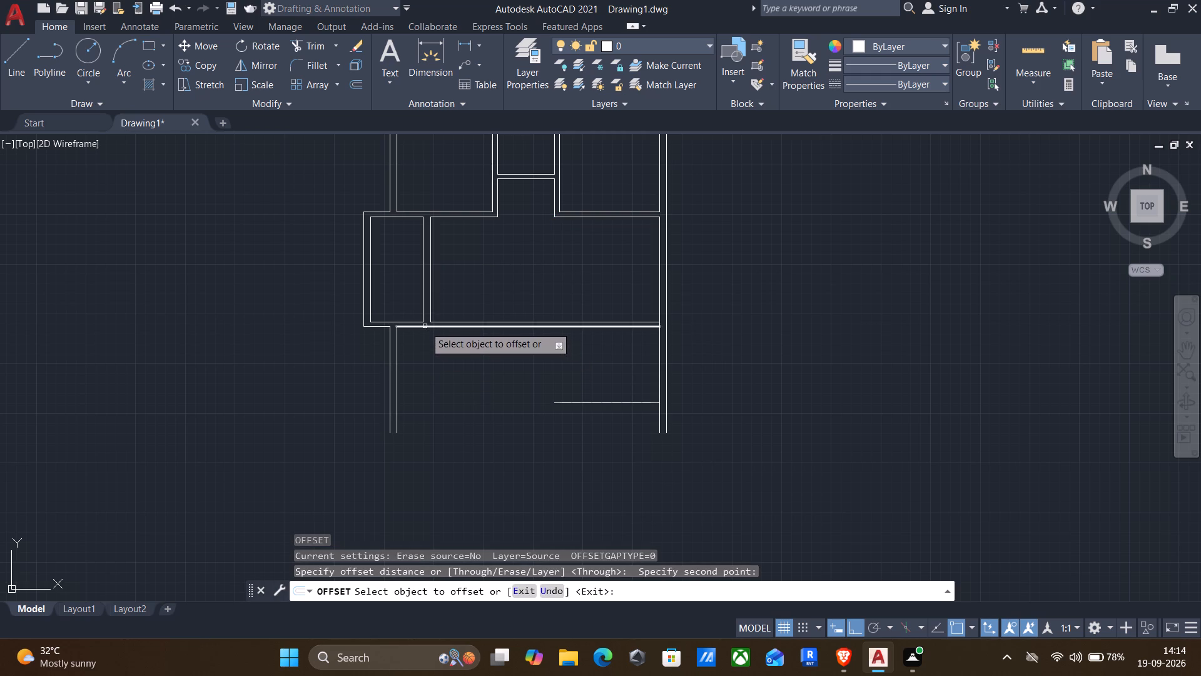
{"action": "left_click", "coordinate": [425, 326]}
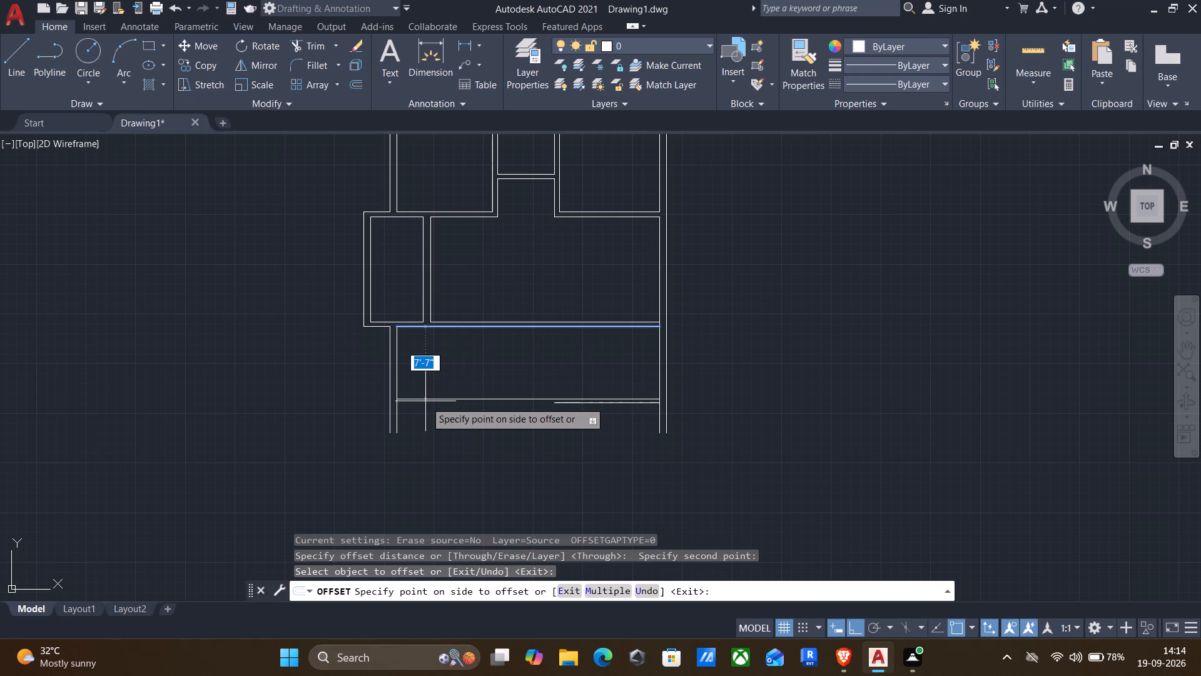
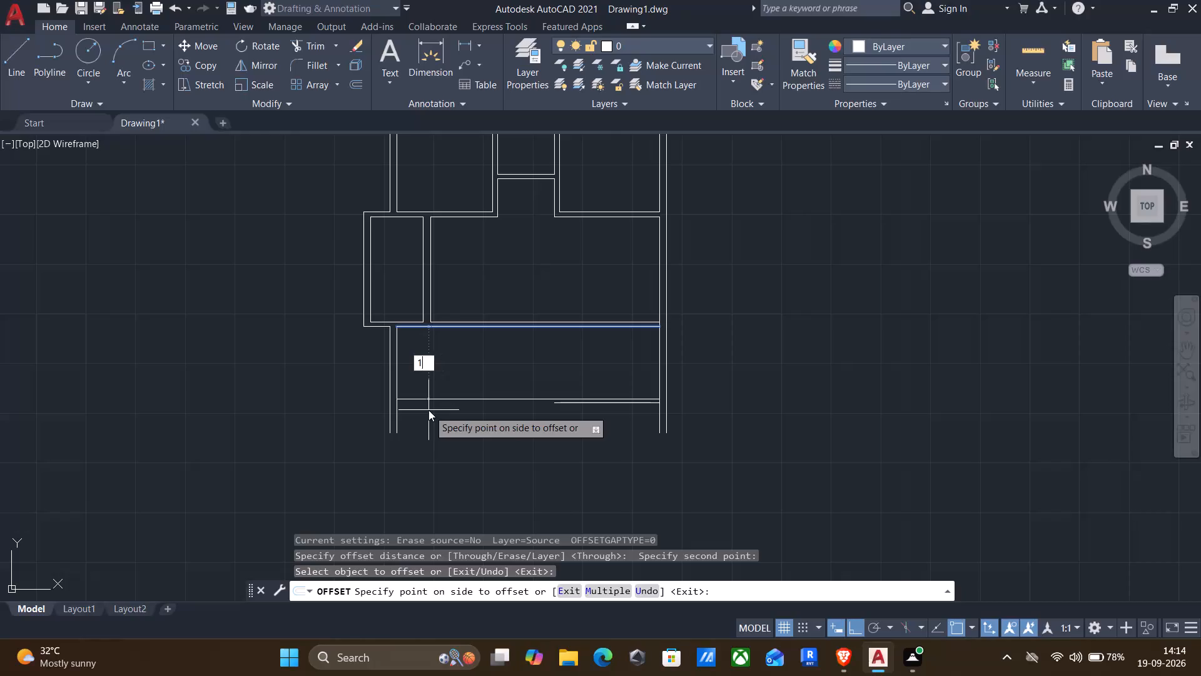
Offset the 6" horizontal partition's lower line 13'4" downward, and offset the new line 9" further down to form the bottom wall.
{"action": "key", "text": "4"}
{"action": "key", "text": "shift+quotedbl"}
{"action": "key", "text": "Return"}
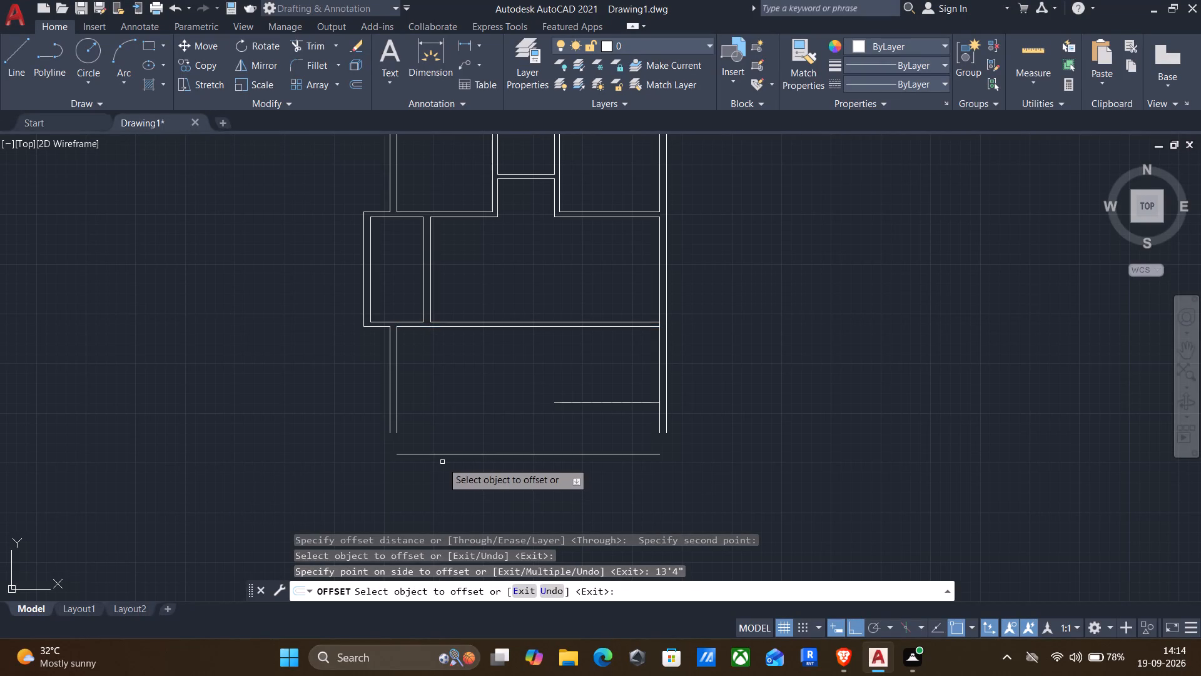
{"action": "left_click", "coordinate": [427, 454]}
{"action": "key", "text": "9"}
{"action": "key", "text": "shift+quotedbl"}
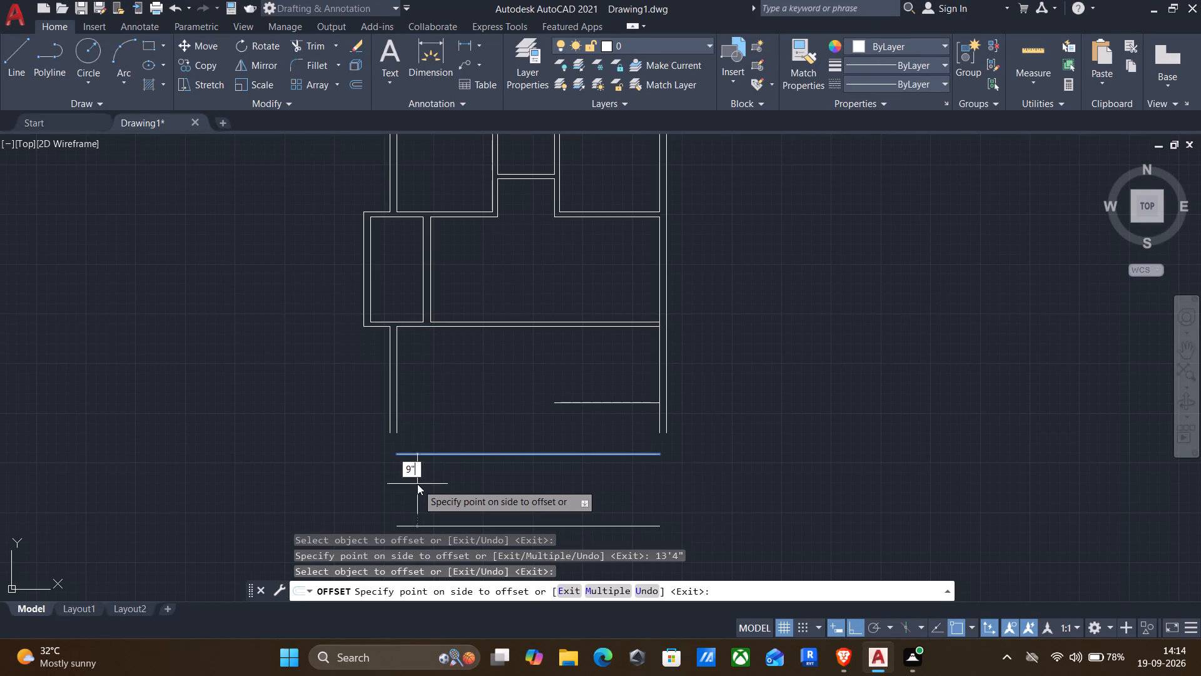
{"action": "key", "text": "Return"}
{"action": "key", "text": "Return"}
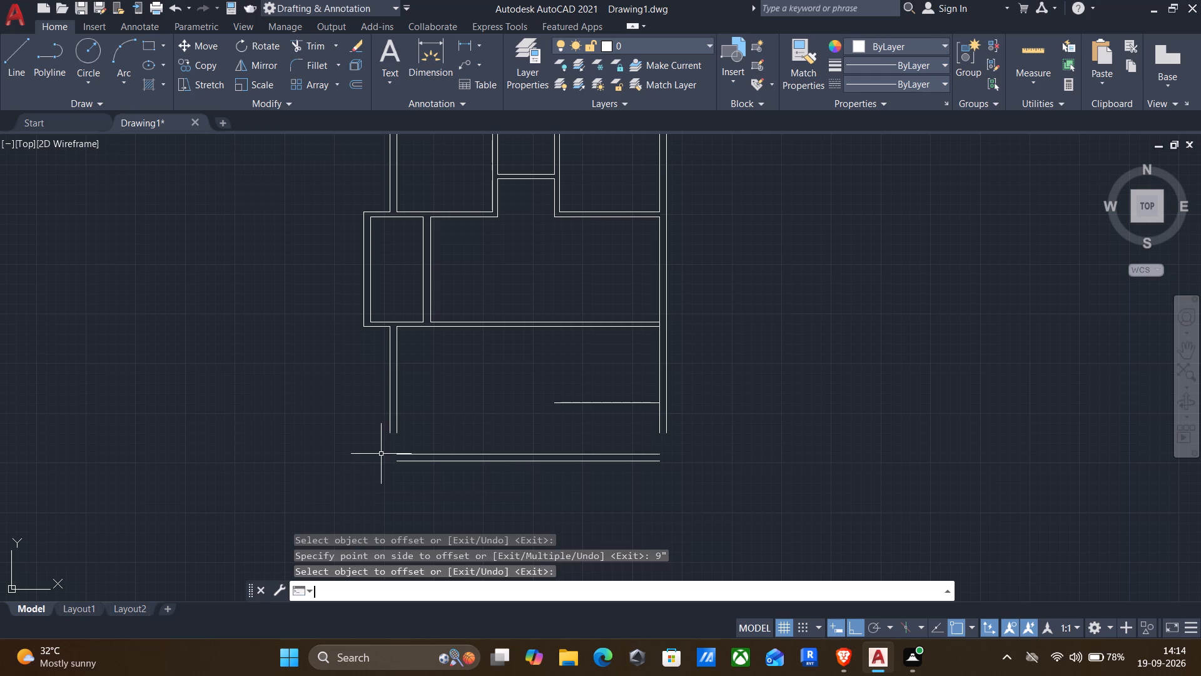
Fillet the bottom wall's inner and outer lines with the matching left-wall lines to close the lower-left corner.
{"action": "key", "text": "f"}
{"action": "key", "text": "Return"}
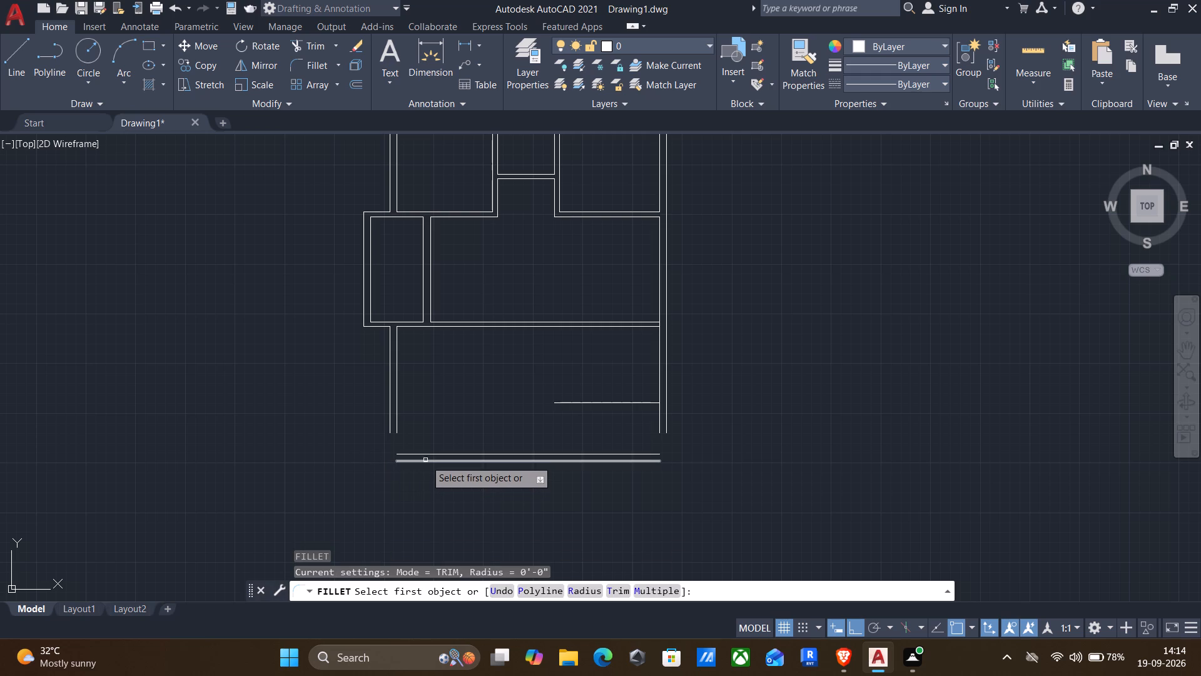
{"action": "left_click", "coordinate": [432, 455]}
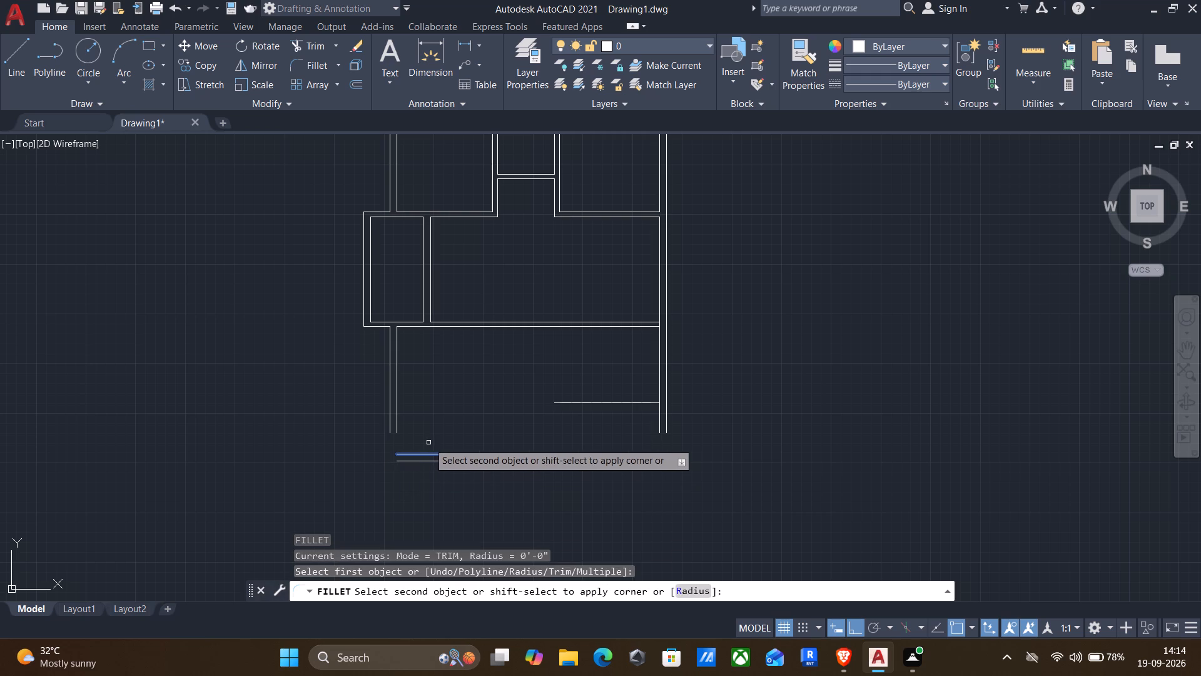
{"action": "left_click", "coordinate": [398, 390]}
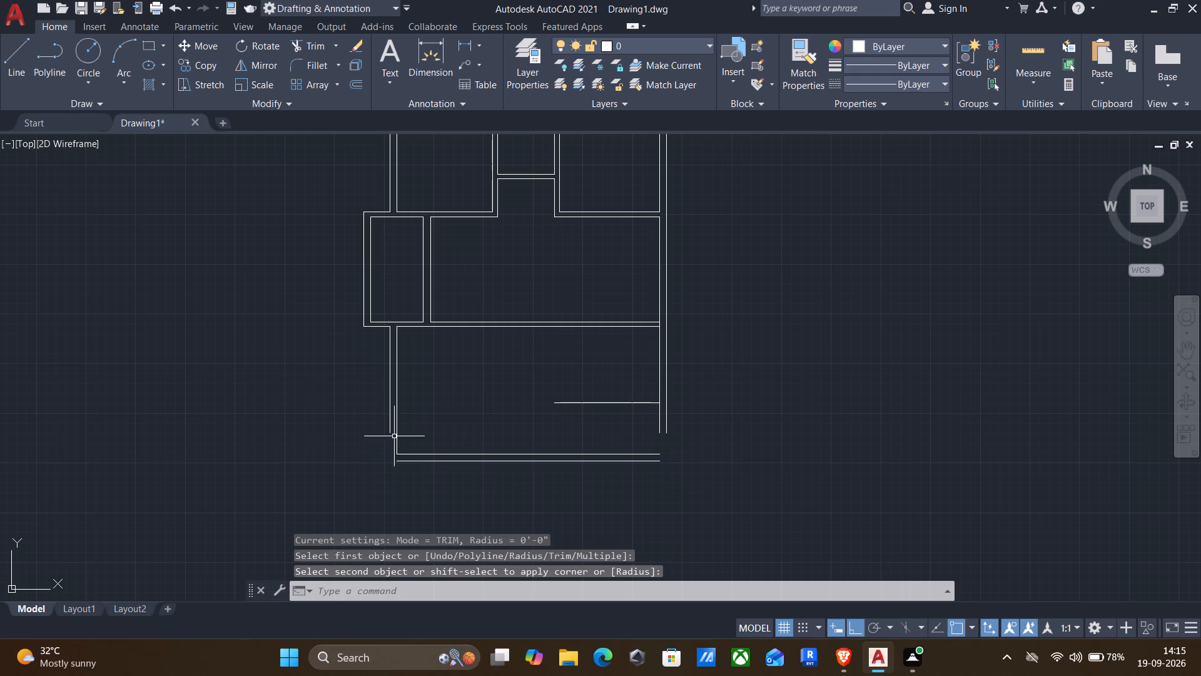
{"action": "key", "text": "Return"}
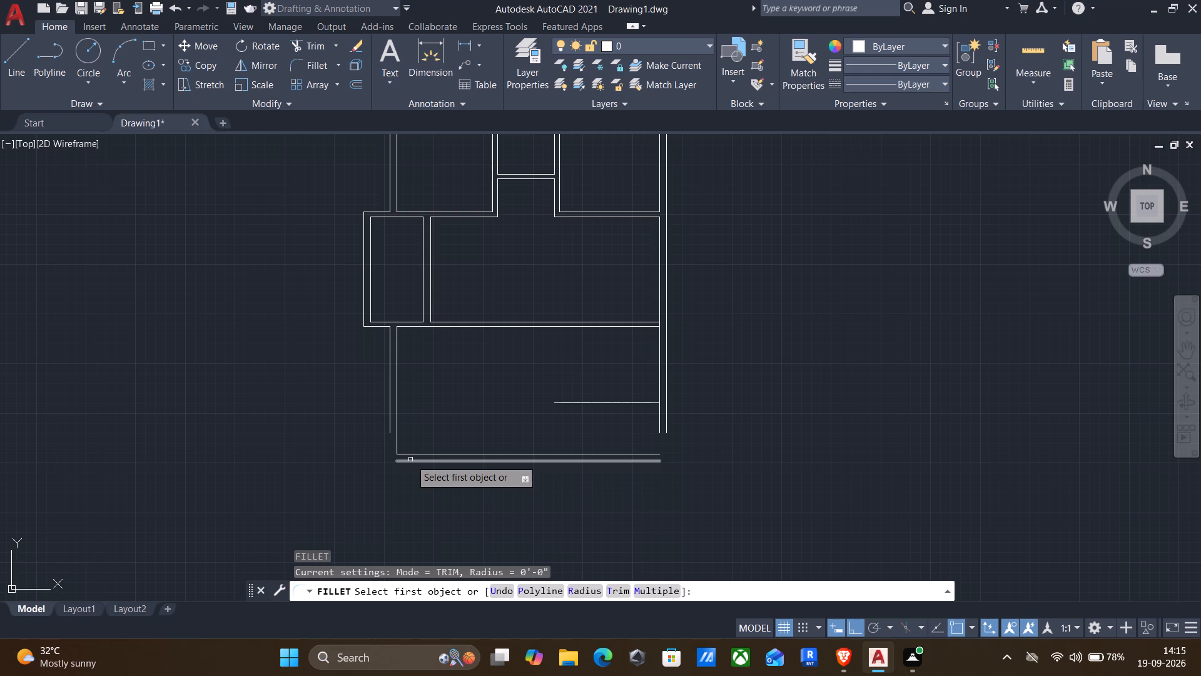
{"action": "left_click", "coordinate": [410, 459]}
{"action": "left_click", "coordinate": [385, 421]}
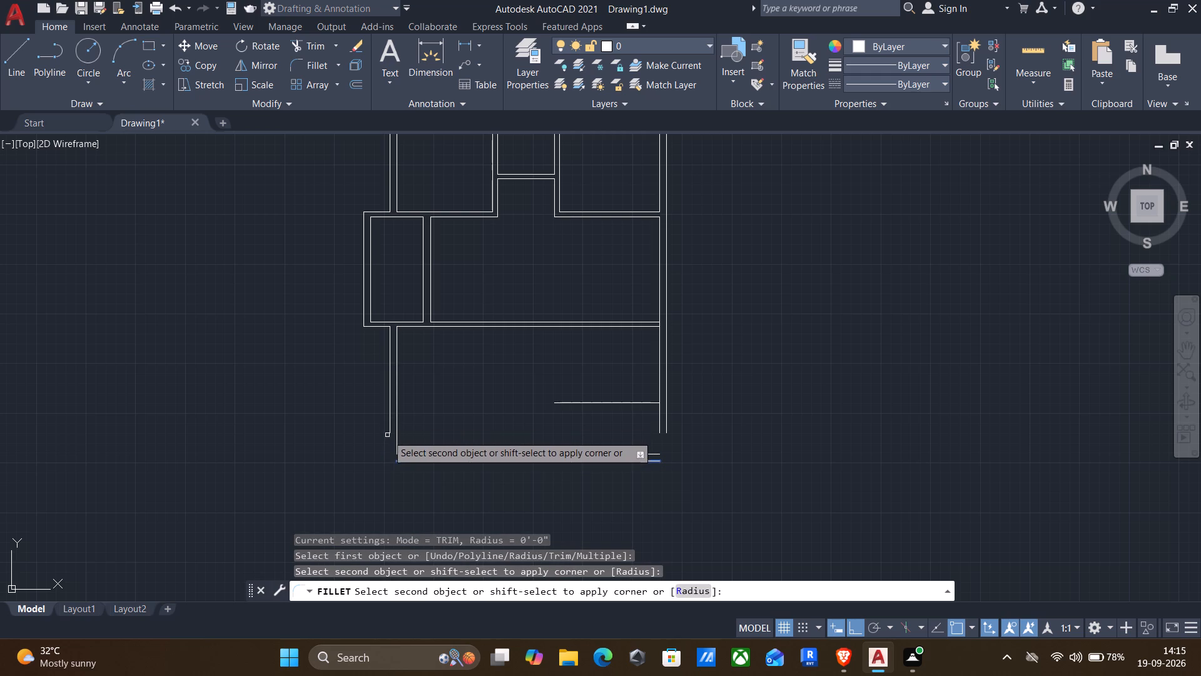
{"action": "left_click", "coordinate": [389, 428]}
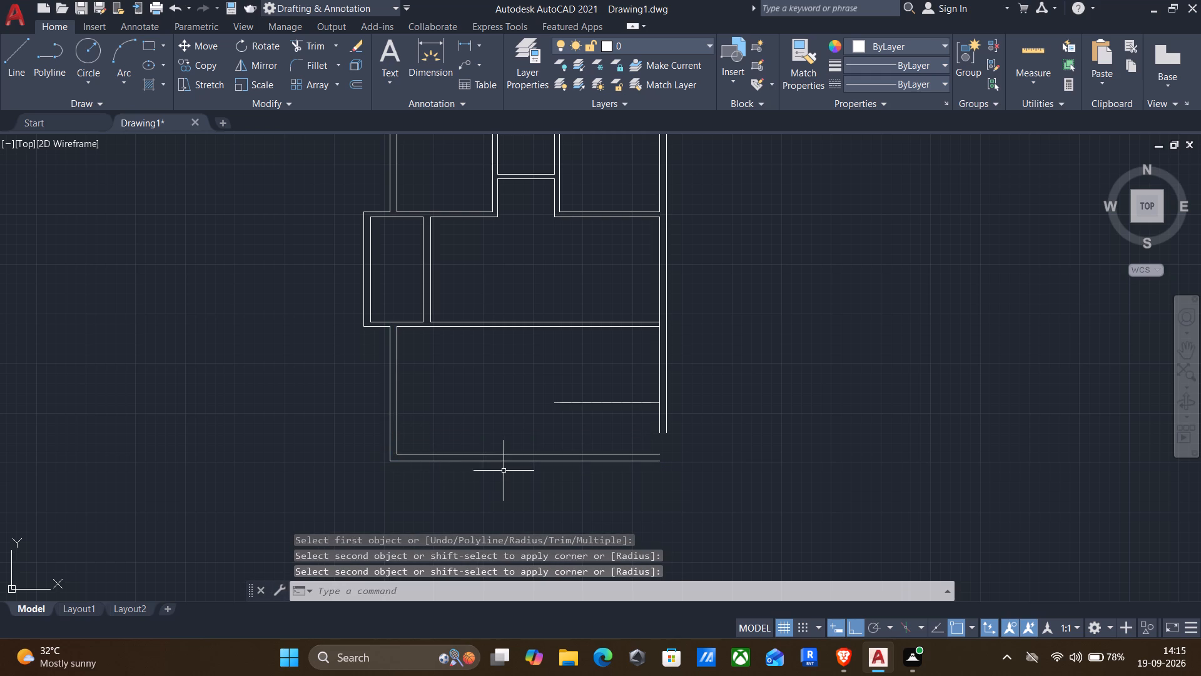
Delete the short leftover horizontal line near the right wall in the lower area of the plan.
{"action": "middle_click_drag", "start_coordinate": [576, 382], "coordinate": [536, 362]}
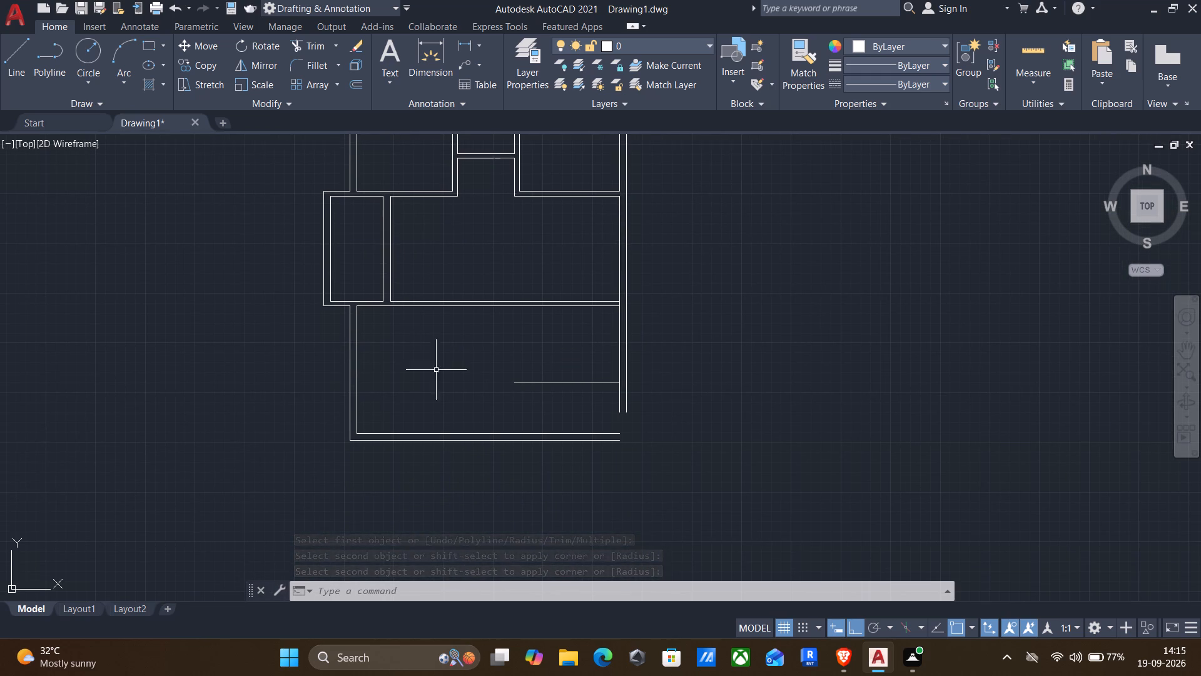
{"action": "left_click", "coordinate": [554, 396]}
{"action": "left_click", "coordinate": [488, 354]}
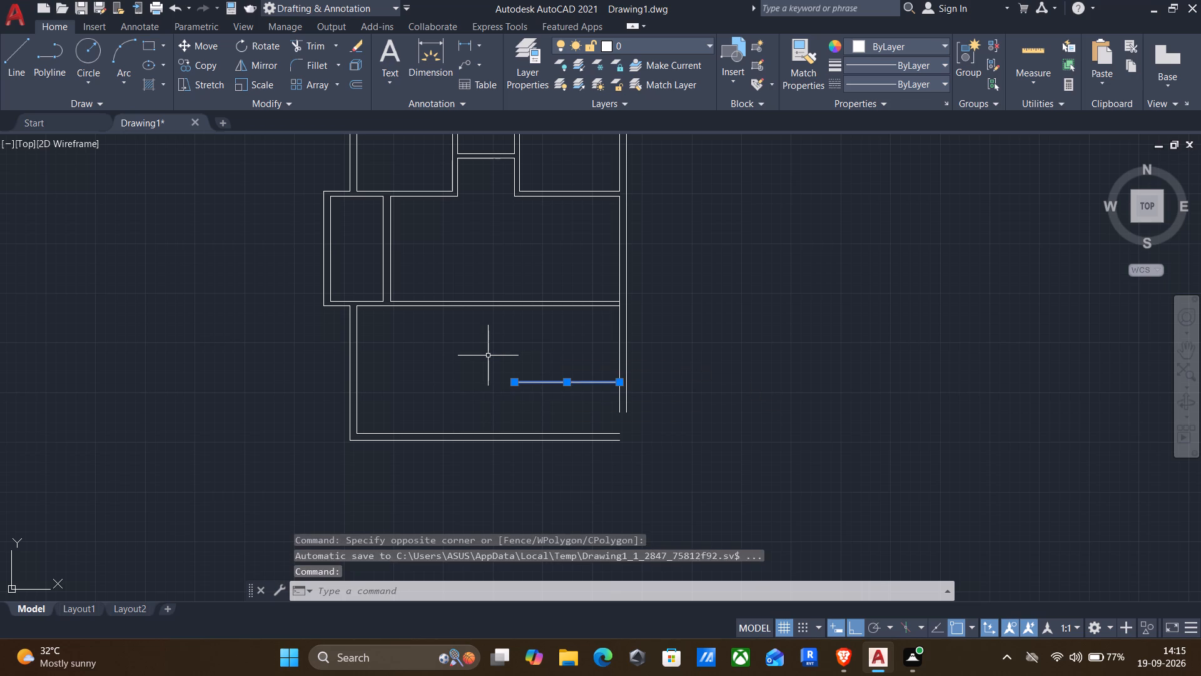
{"action": "key", "text": "Delete"}
Offset the lower left wall's inner line 11' to the right, and offset the new line 6" further to form a vertical partition.
{"action": "middle_click_drag", "start_coordinate": [419, 377], "coordinate": [464, 402]}
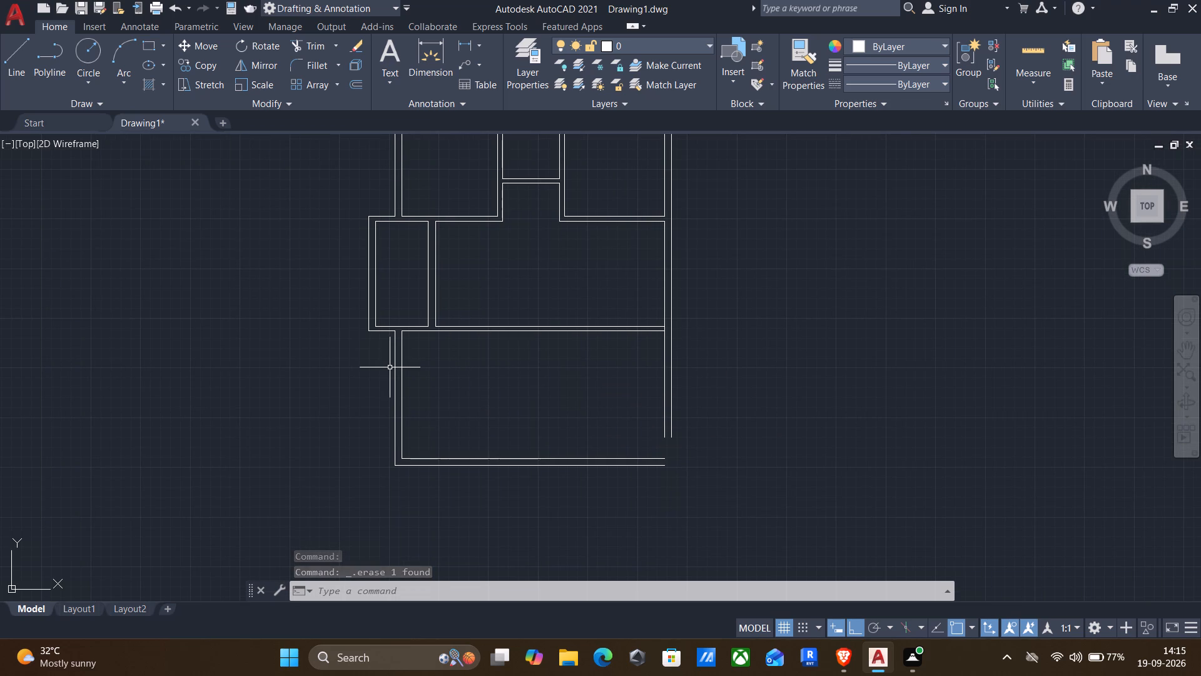
{"action": "key", "text": "o"}
{"action": "key", "text": "Return"}
{"action": "left_click", "coordinate": [392, 389]}
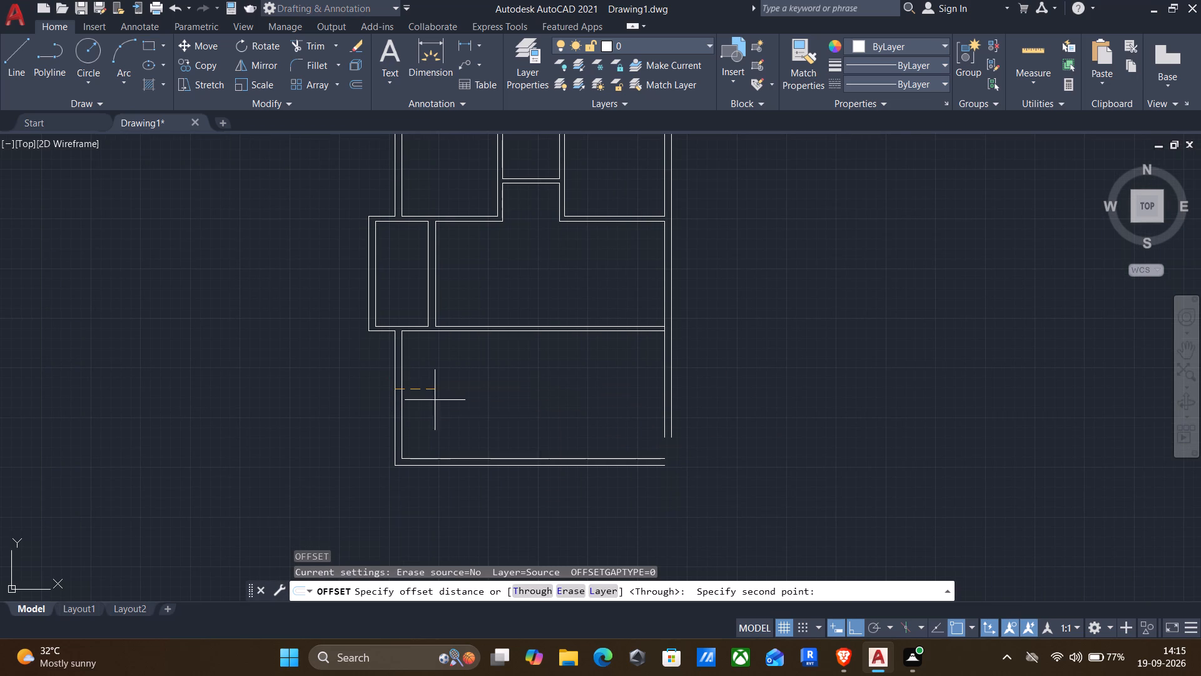
{"action": "left_click", "coordinate": [460, 401]}
{"action": "left_click", "coordinate": [401, 406]}
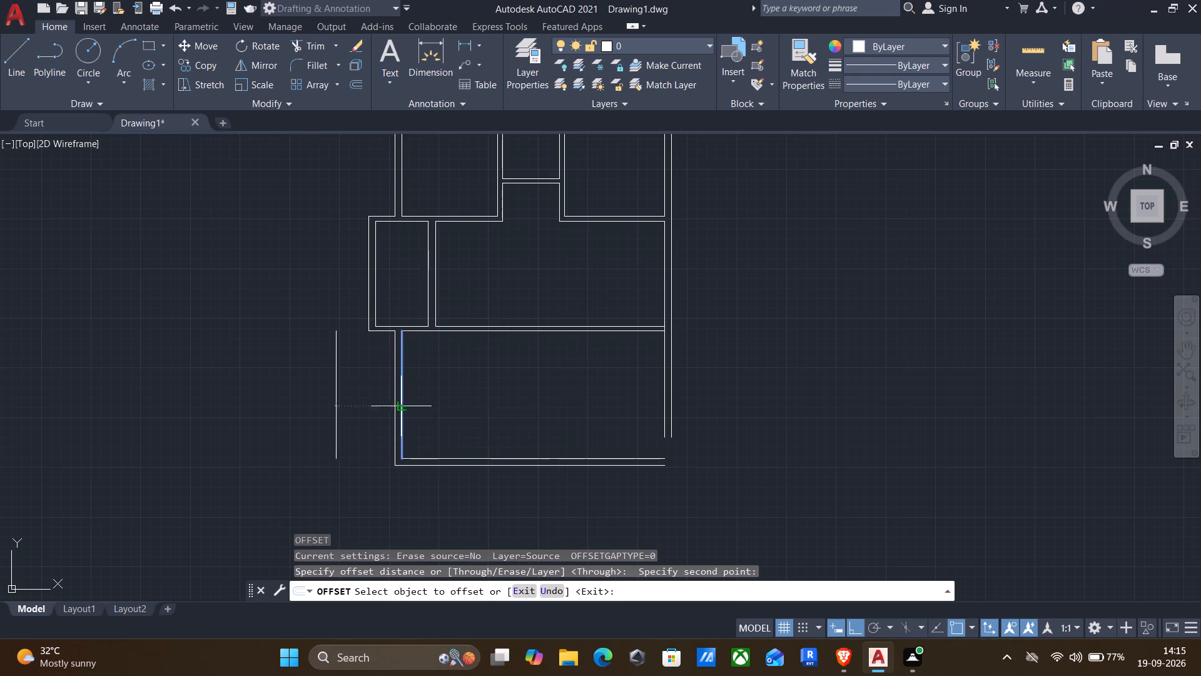
{"action": "type", "text": "11'"}
{"action": "key", "text": "Return"}
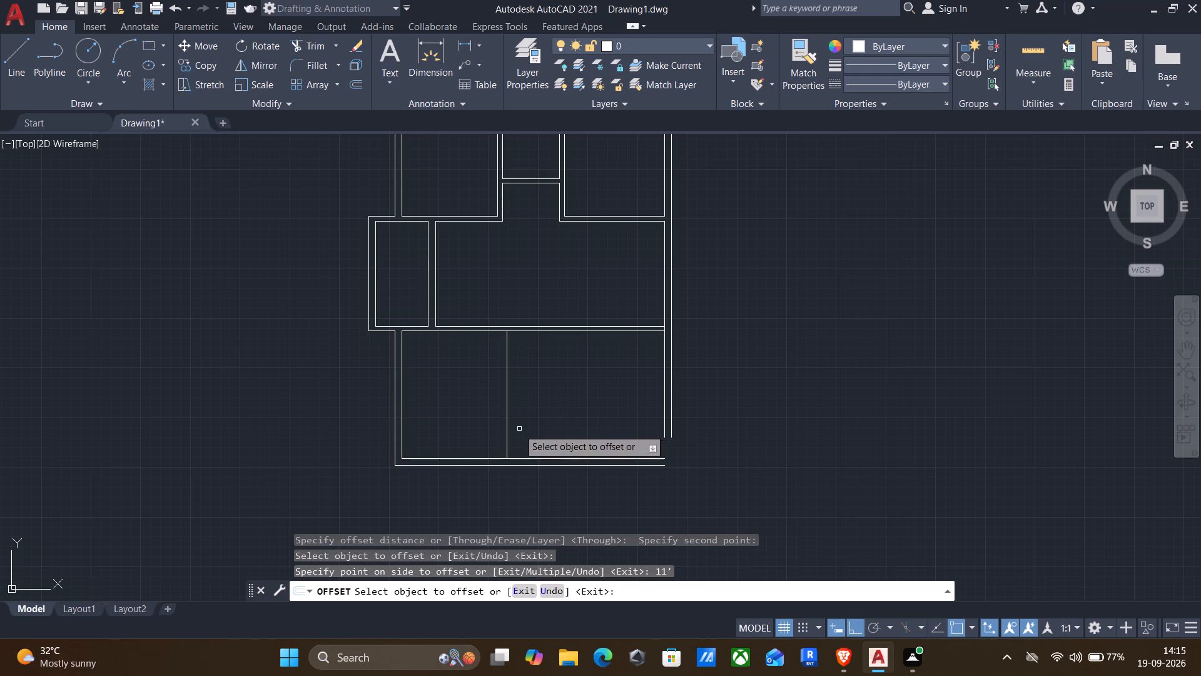
{"action": "left_click", "coordinate": [507, 412]}
{"action": "type", "text": "6\""}
{"action": "key", "text": "Return"}
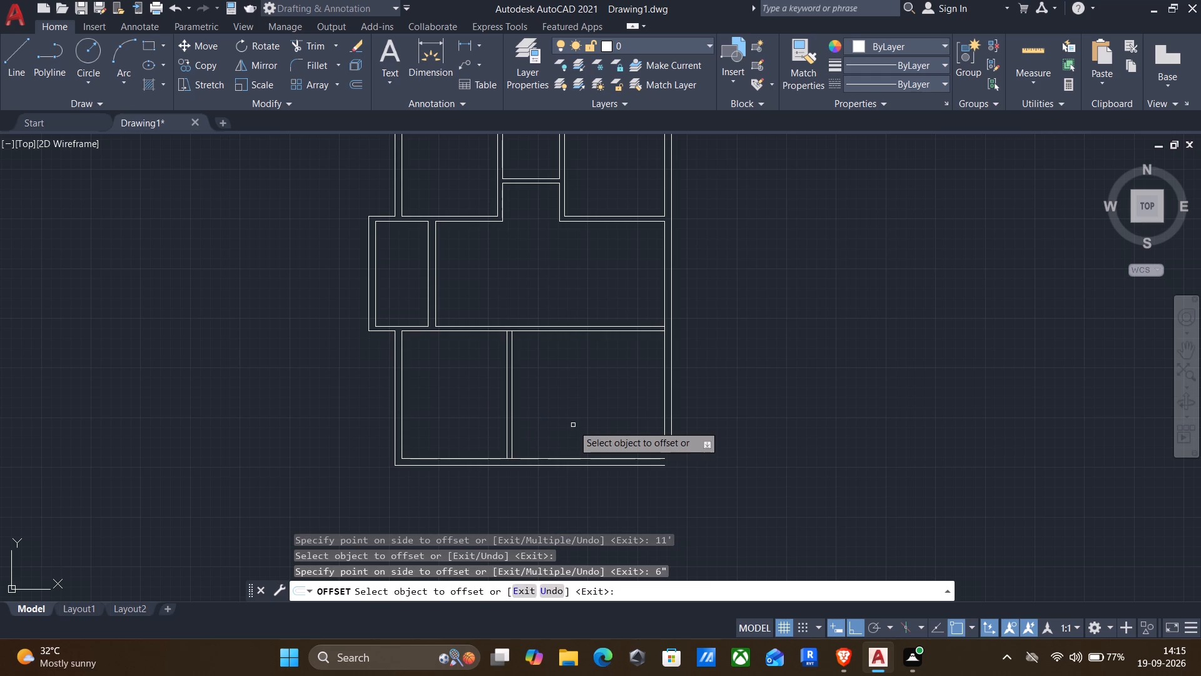
Offset the new partition's right line 5' to the right, and offset that line 6" further for a second vertical partition.
{"action": "left_click", "coordinate": [512, 421]}
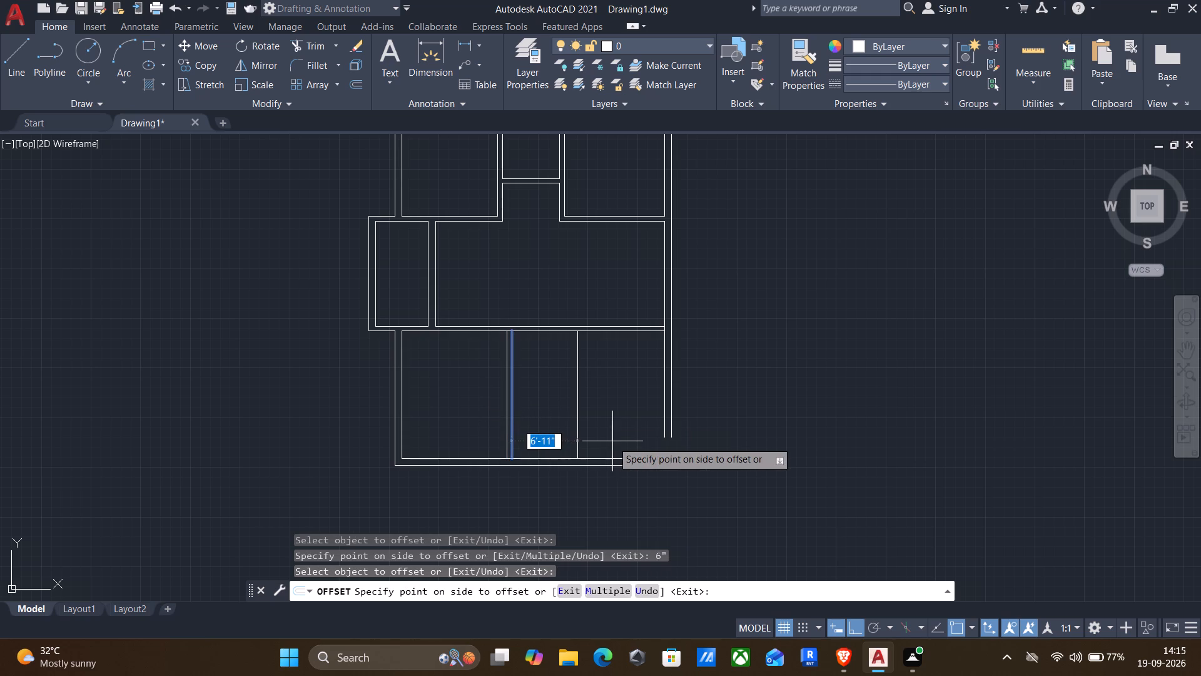
{"action": "key", "text": "5"}
{"action": "key", "text": "apostrophe"}
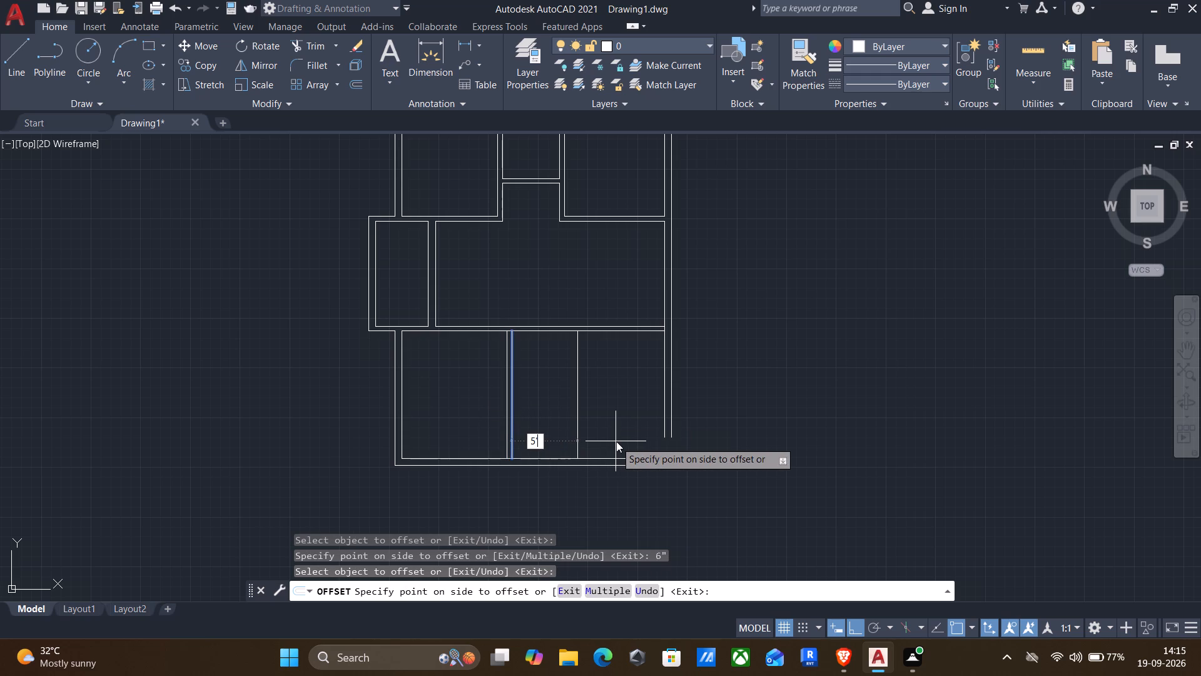
{"action": "key", "text": "Return"}
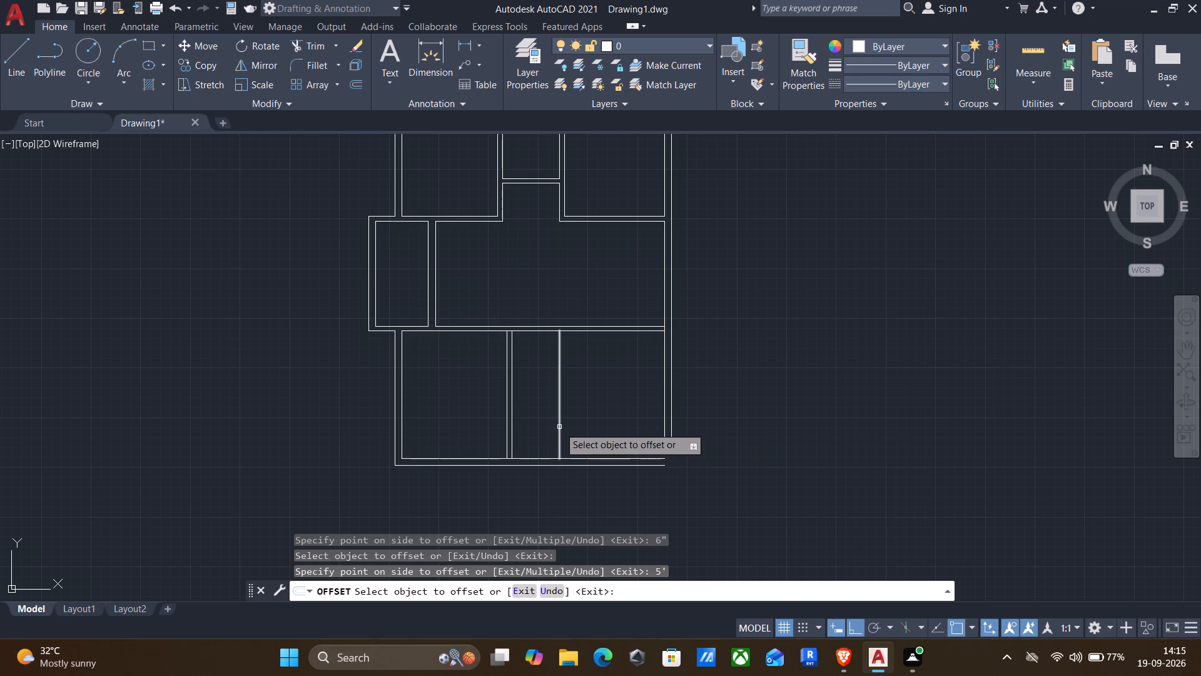
{"action": "left_click", "coordinate": [559, 427]}
{"action": "type", "text": "6\""}
{"action": "key", "text": "Return"}
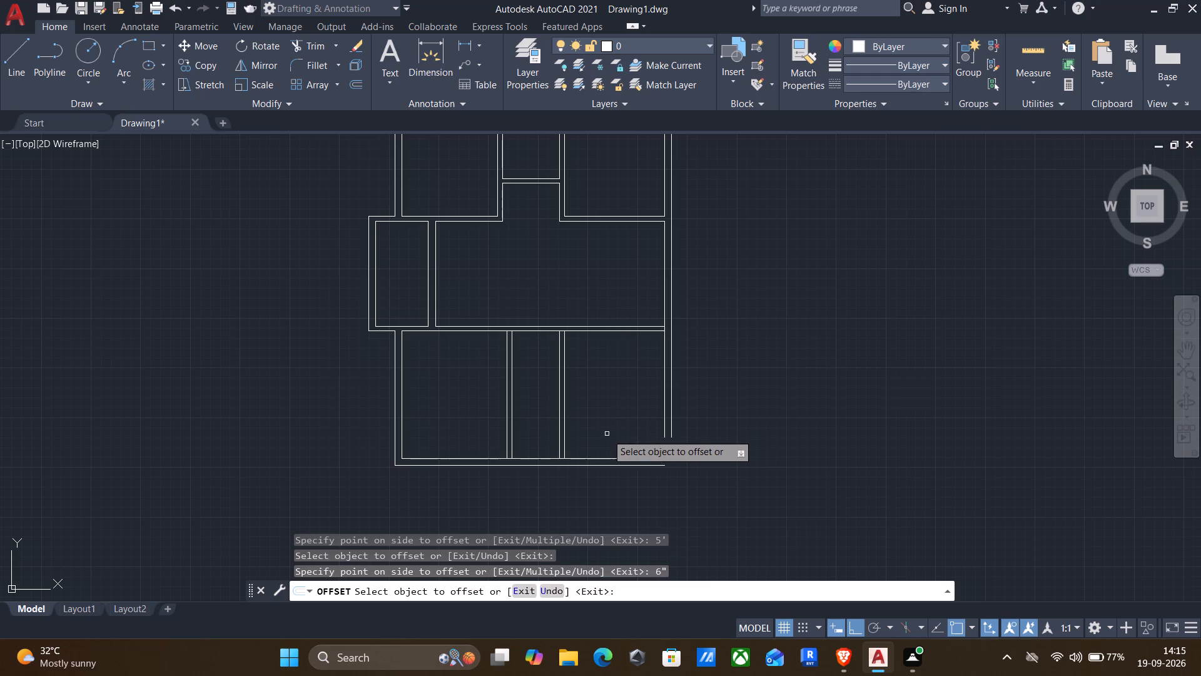
{"action": "key", "text": "Escape"}
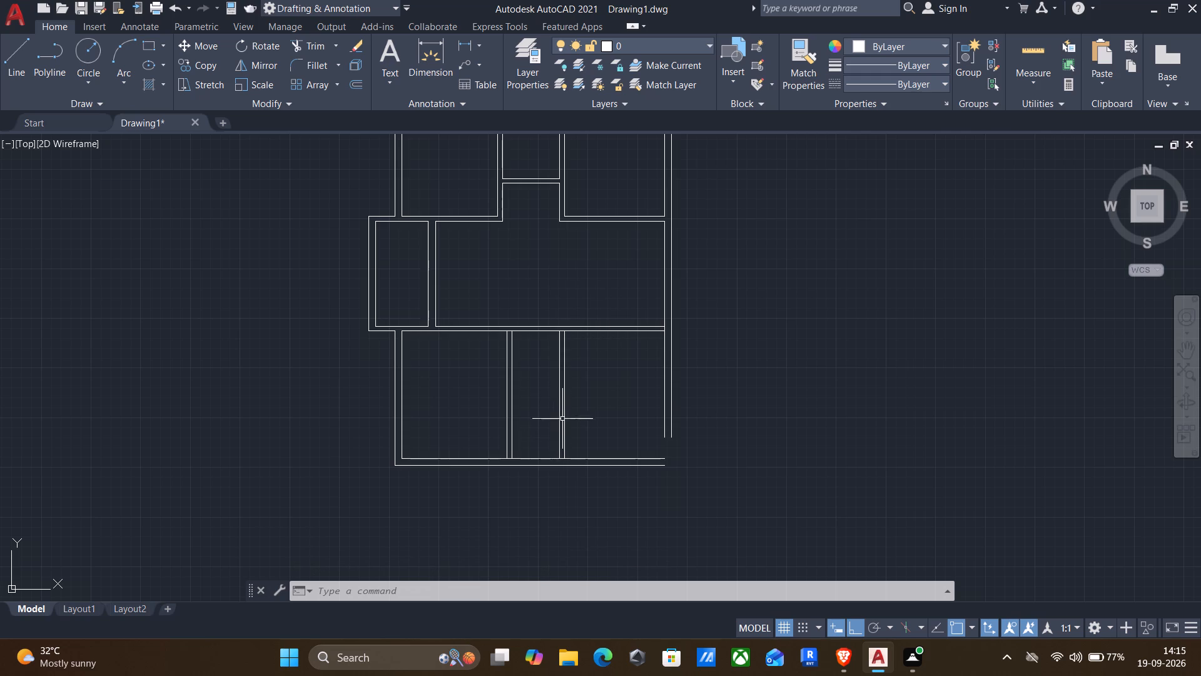
Trim the bottom wall's inner line between the lines of both 6" vertical partitions to open their junctions.
{"action": "type", "text": "tr"}
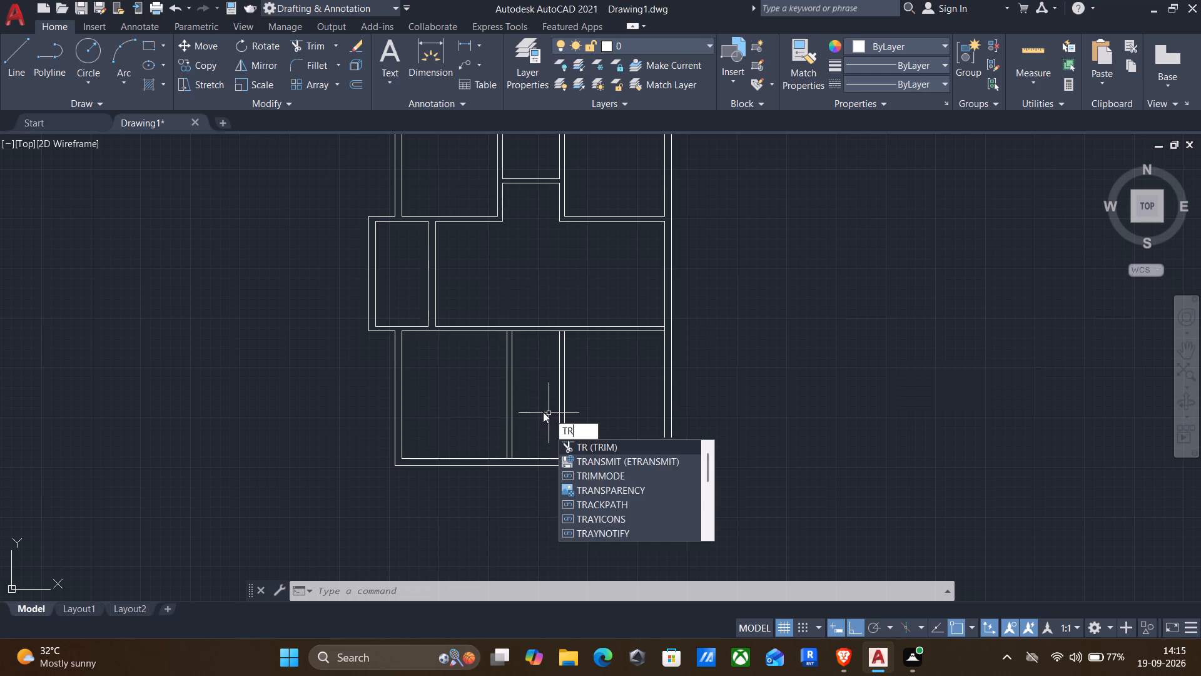
{"action": "key", "text": "Return"}
{"action": "scroll", "coordinate": [512, 454], "scroll_direction": "up", "scroll_amount": 4}
{"action": "left_click_drag", "start_coordinate": [467, 489], "coordinate": [467, 464]}
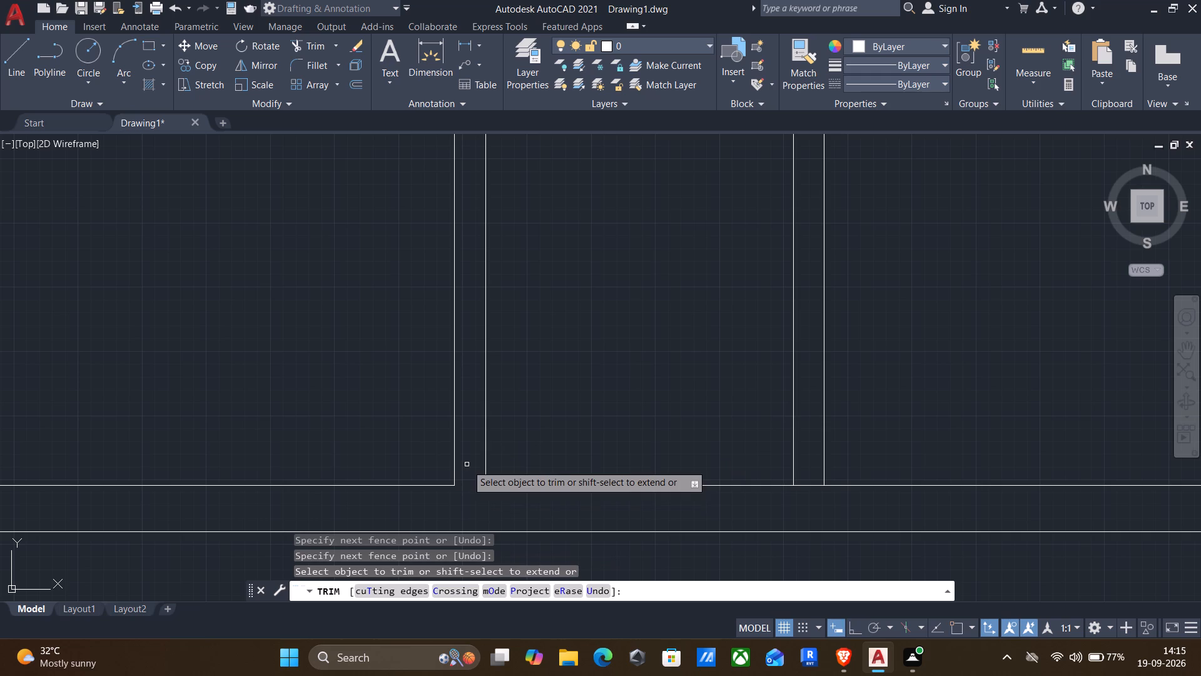
{"action": "left_click", "coordinate": [805, 489]}
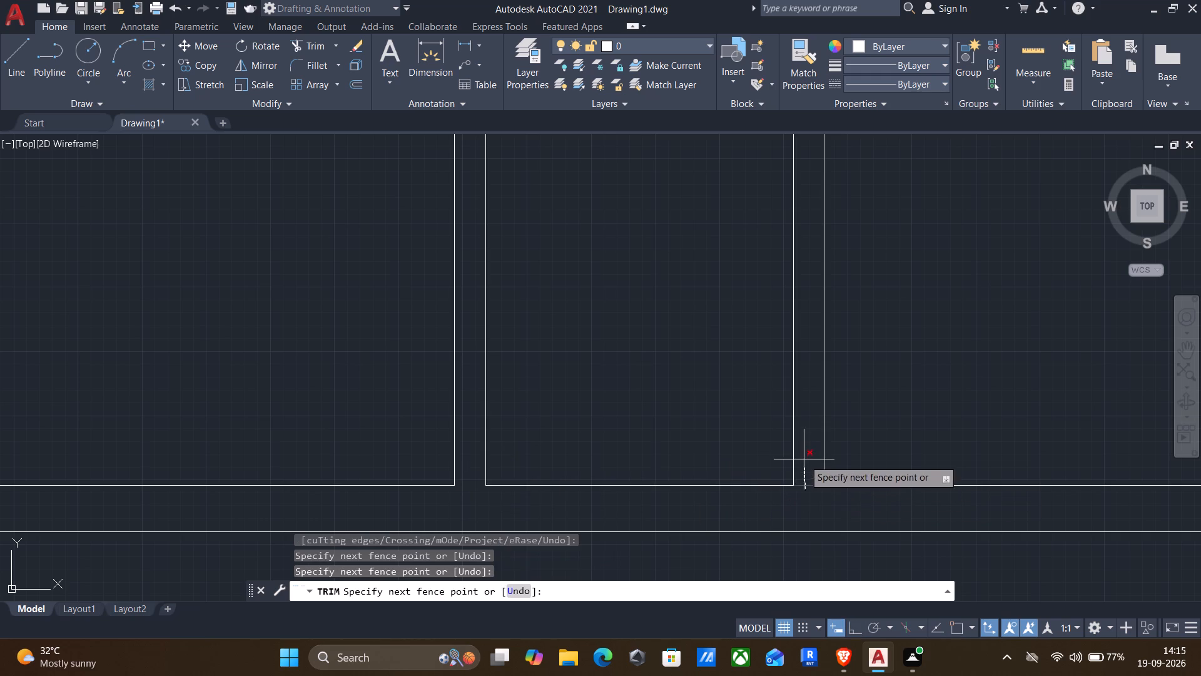
{"action": "left_click", "coordinate": [804, 459]}
{"action": "scroll", "coordinate": [732, 459], "scroll_direction": "down", "scroll_amount": 2}
{"action": "key", "text": "Escape"}
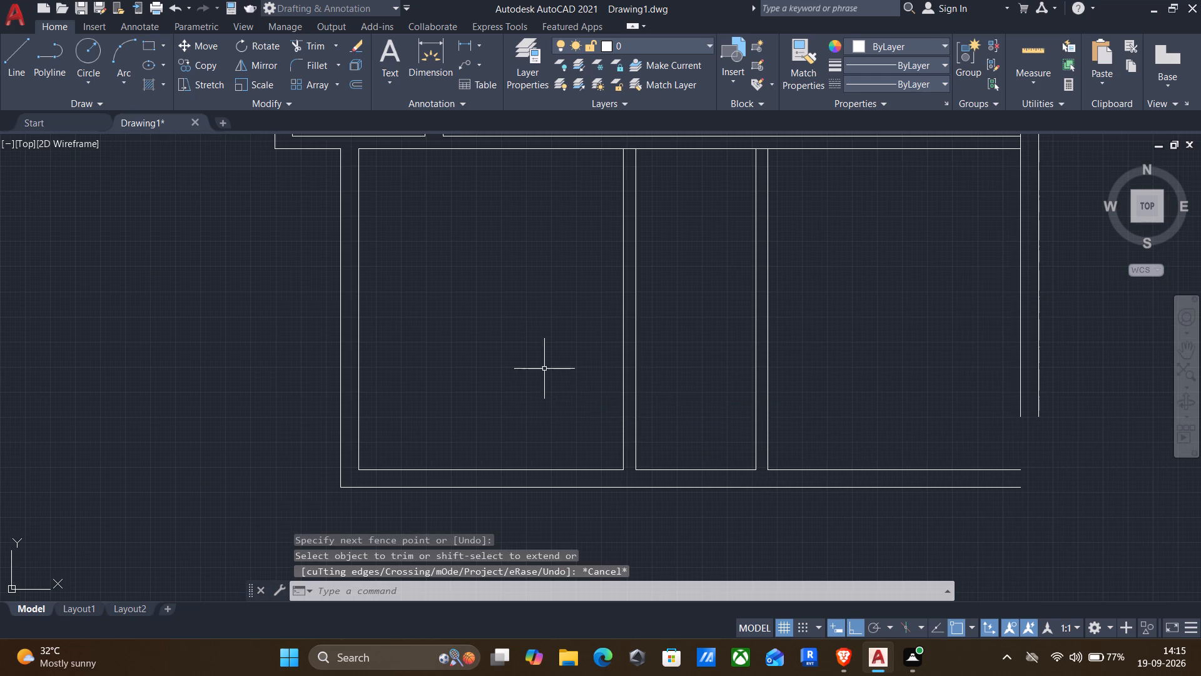
Quick-measure the narrow middle room between the two vertical partitions.
{"action": "middle_click_drag", "start_coordinate": [544, 369], "coordinate": [592, 453]}
{"action": "left_click", "coordinate": [1029, 48]}
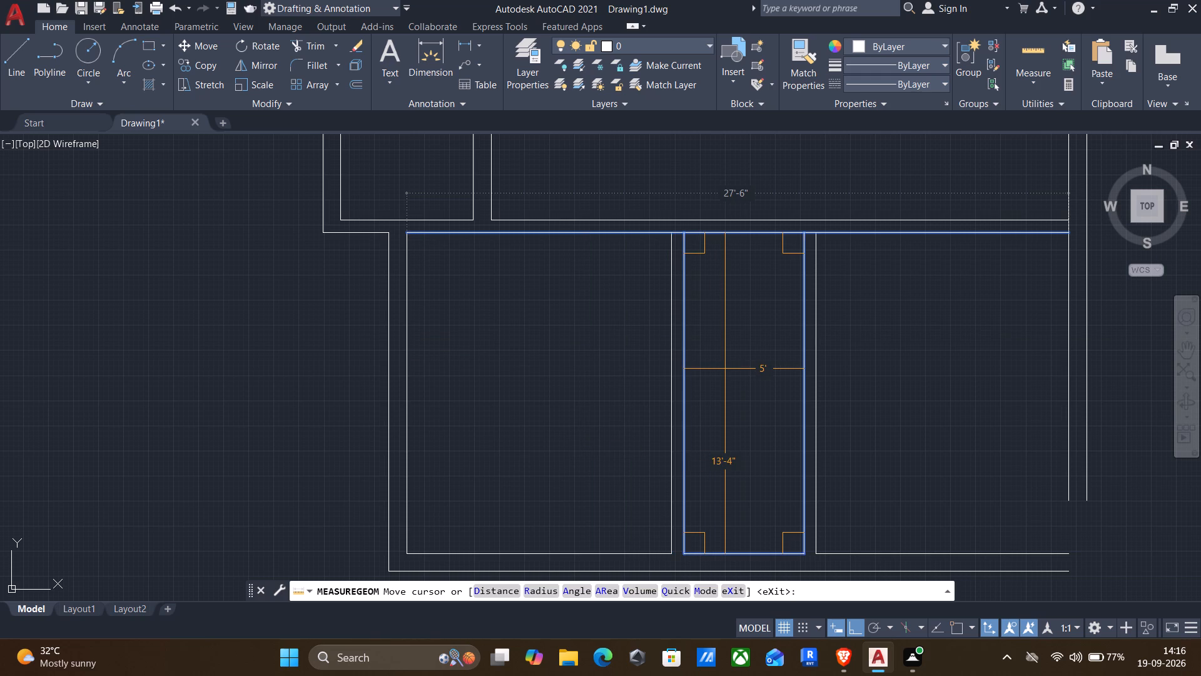
{"action": "key", "text": "Escape"}
Offset the narrow middle room's bottom line 9' upward, and offset the new line 6" further up to form a horizontal partition.
{"action": "key", "text": "o"}
{"action": "key", "text": "Return"}
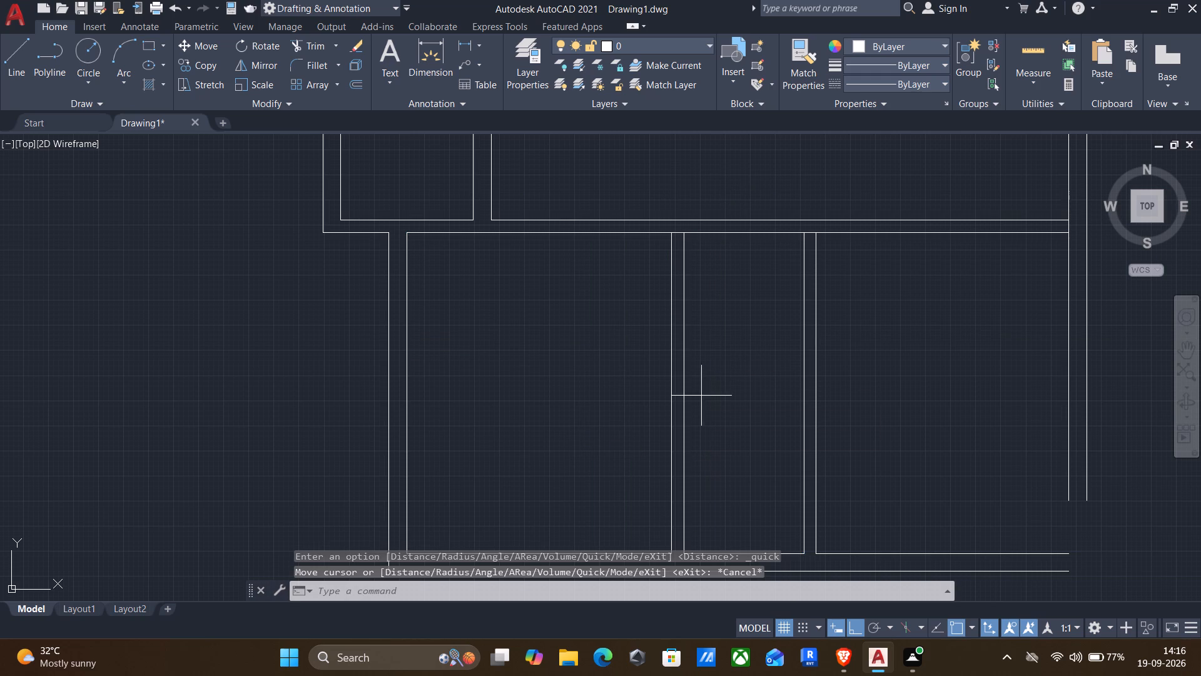
{"action": "left_click", "coordinate": [745, 561]}
{"action": "left_click", "coordinate": [737, 486]}
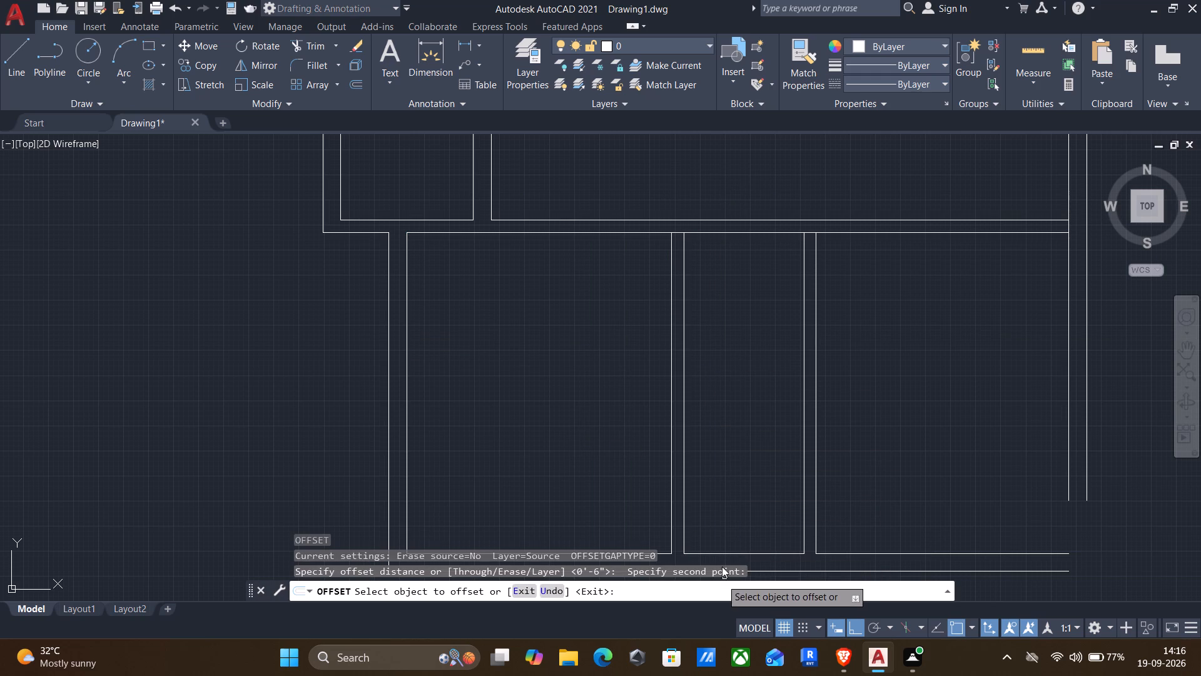
{"action": "left_click", "coordinate": [708, 553]}
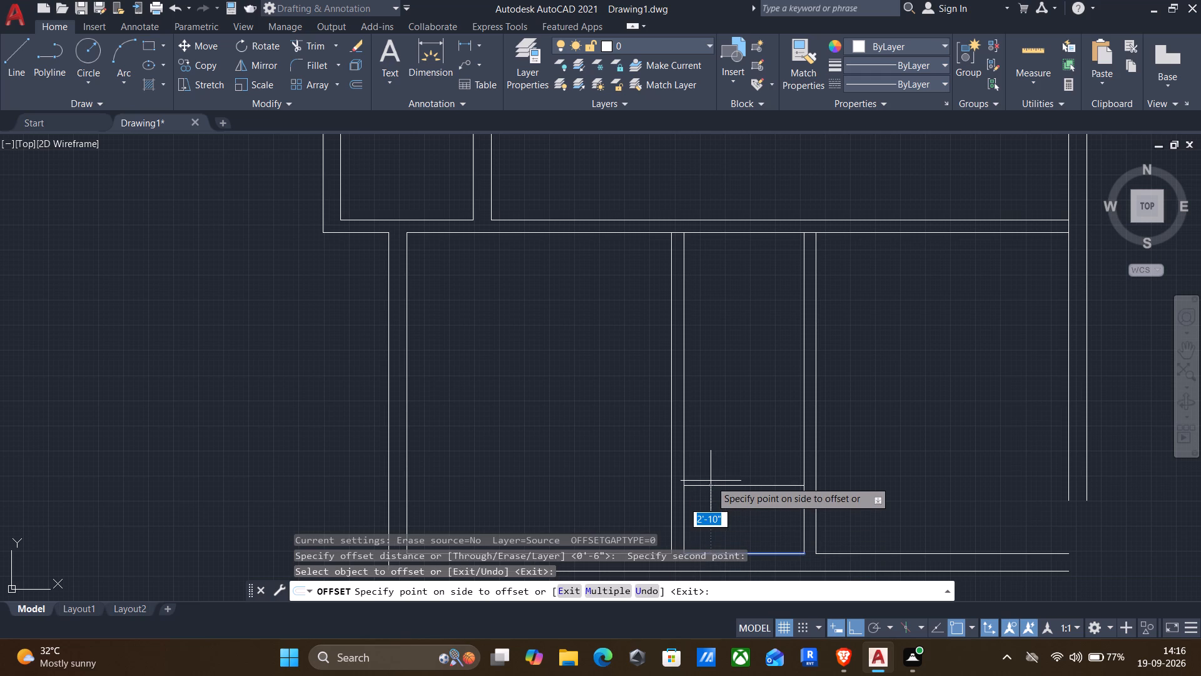
{"action": "type", "text": "9'"}
{"action": "key", "text": "Return"}
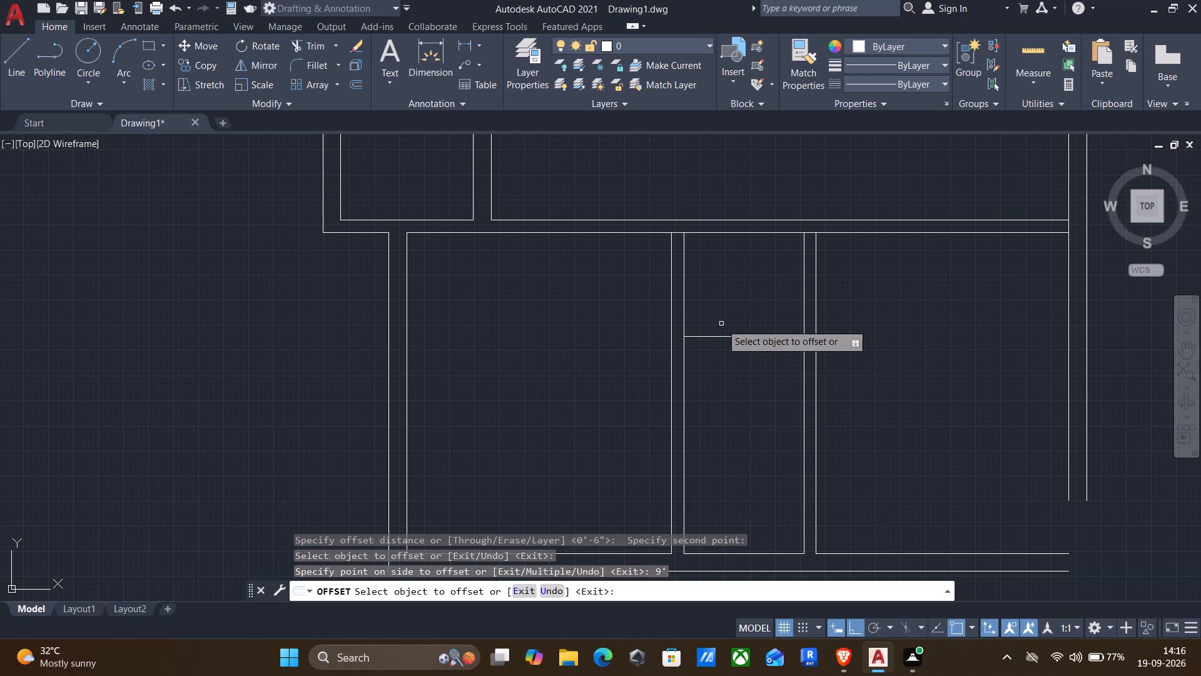
{"action": "left_click", "coordinate": [712, 336]}
{"action": "key", "text": "6"}
{"action": "key", "text": "shift+quotedbl"}
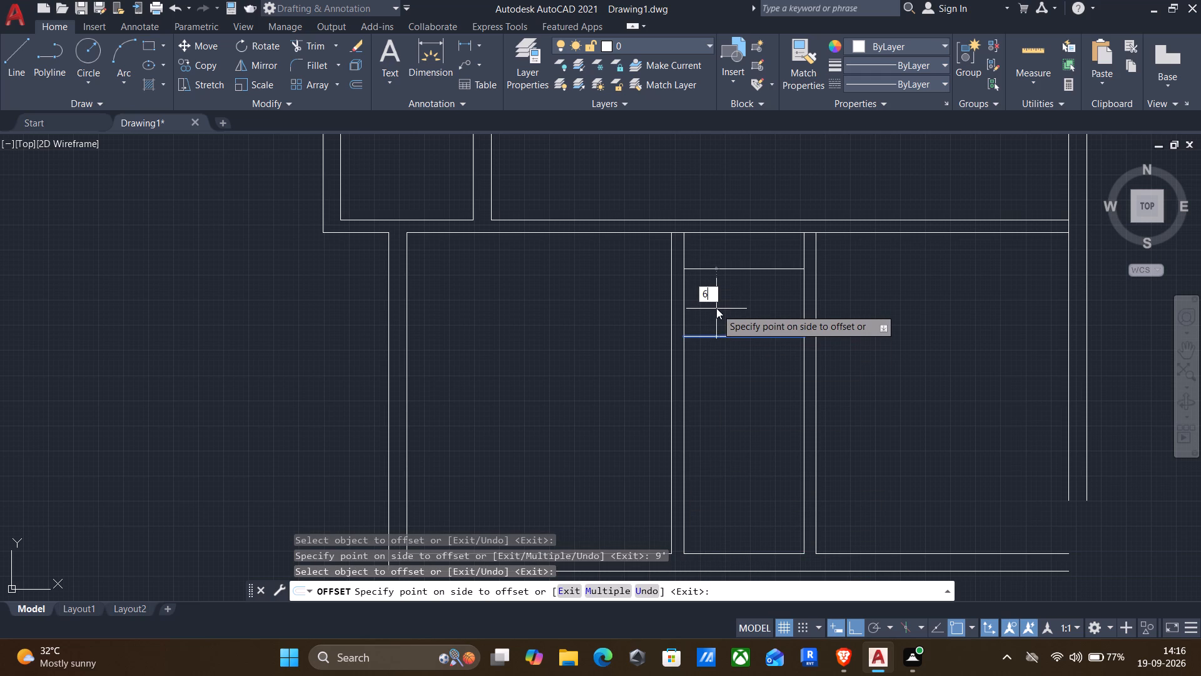
{"action": "key", "text": "Return"}
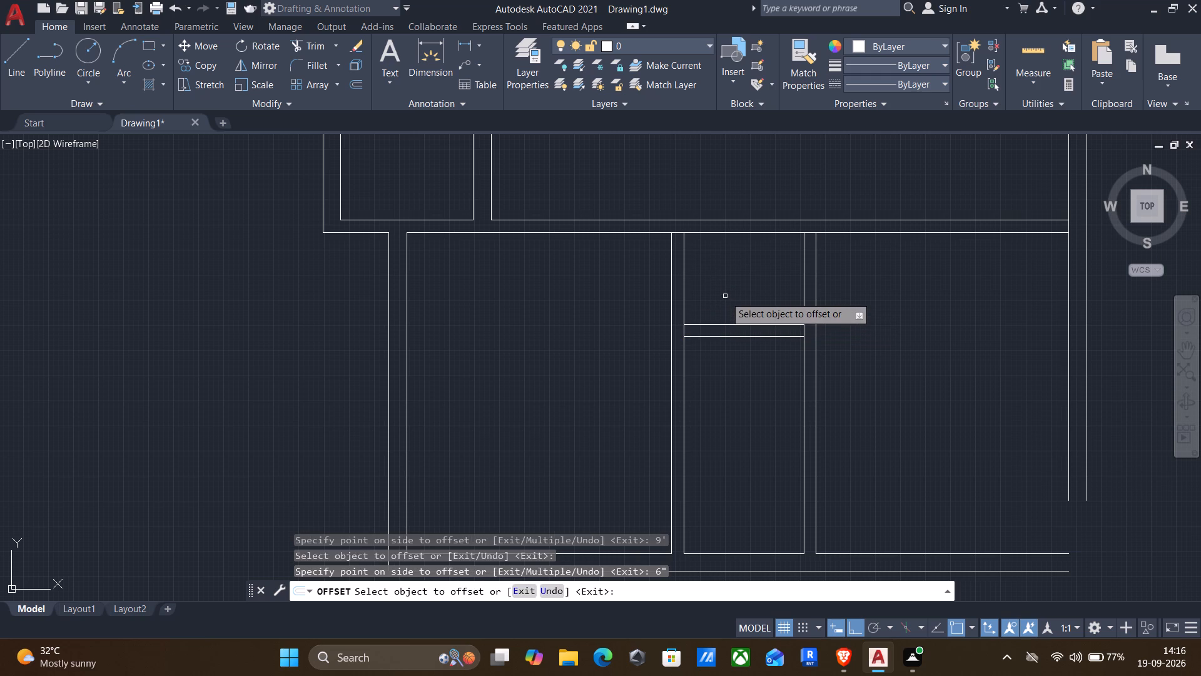
{"action": "key", "text": "Return"}
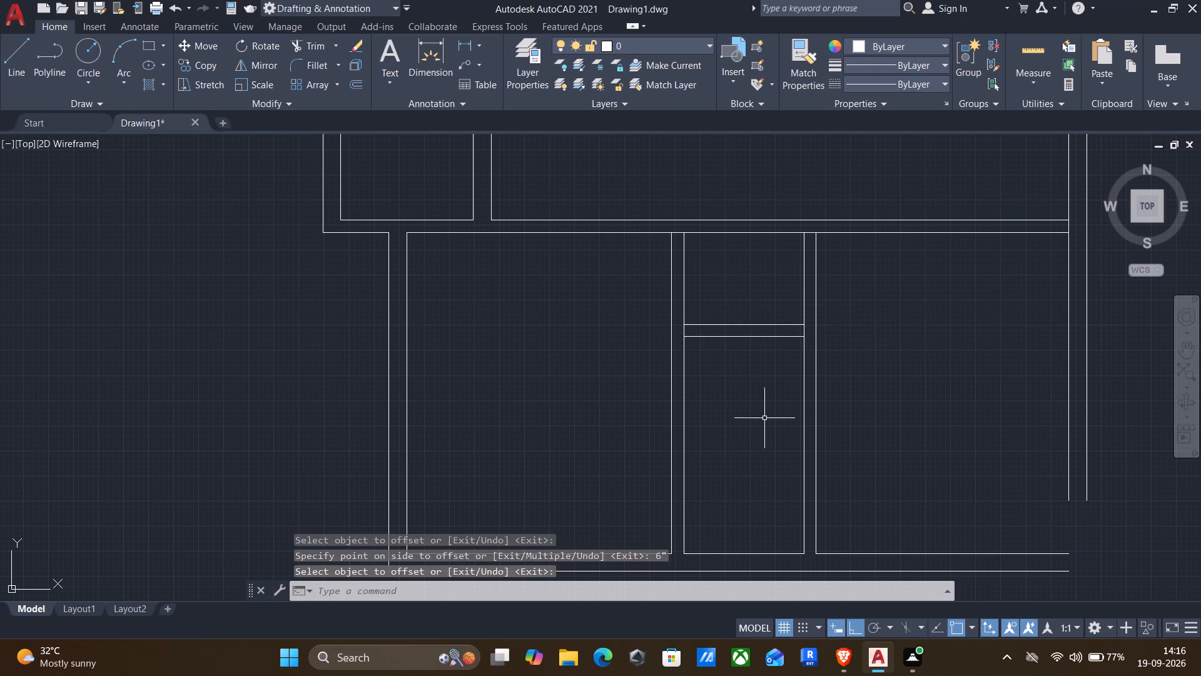
Extend both lines of the second vertical partition upward through the horizontal wall and across the hall to the upper rooms' wall.
{"action": "middle_click_drag", "start_coordinate": [778, 417], "coordinate": [594, 307]}
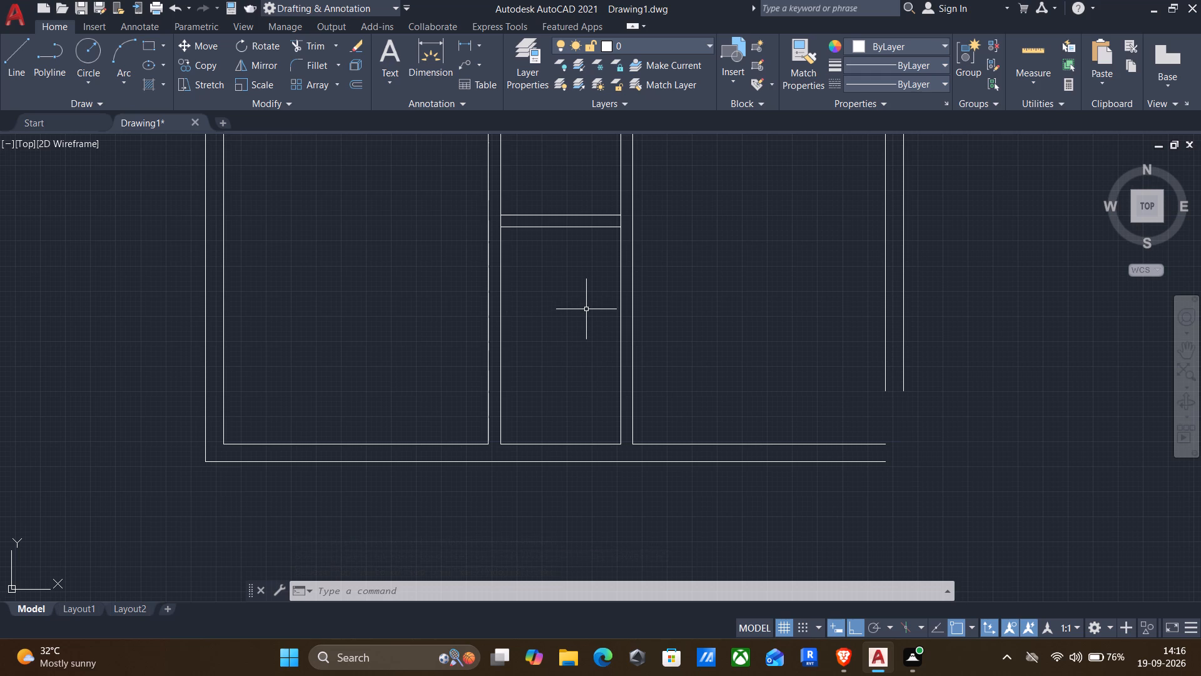
{"action": "middle_click_drag", "start_coordinate": [591, 319], "coordinate": [550, 518]}
{"action": "scroll", "coordinate": [550, 518], "scroll_direction": "up", "scroll_amount": 1}
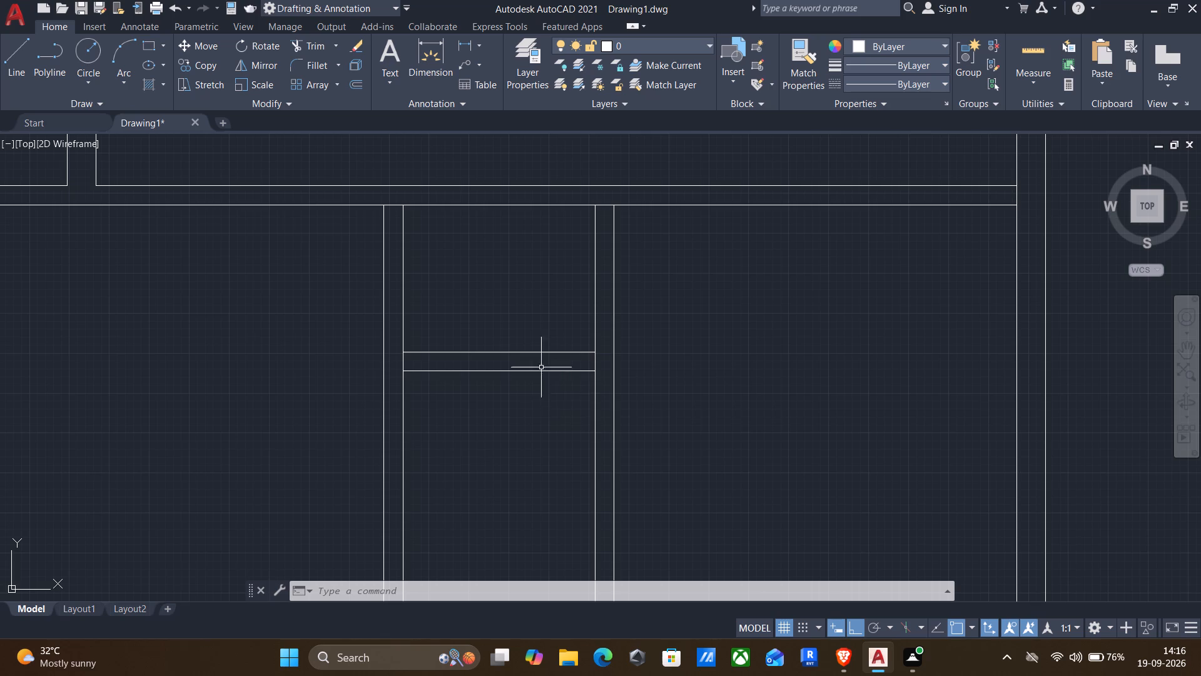
{"action": "middle_click_drag", "start_coordinate": [538, 290], "coordinate": [509, 379]}
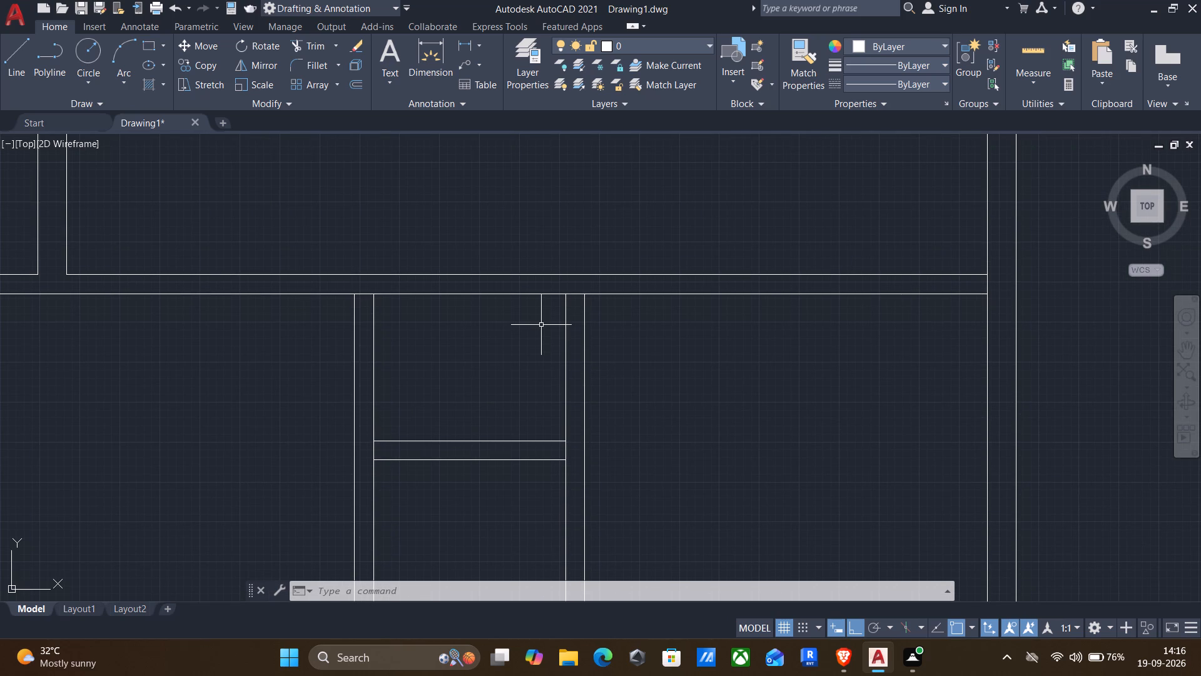
{"action": "key", "text": "e"}
{"action": "key", "text": "x"}
{"action": "key", "text": "Return"}
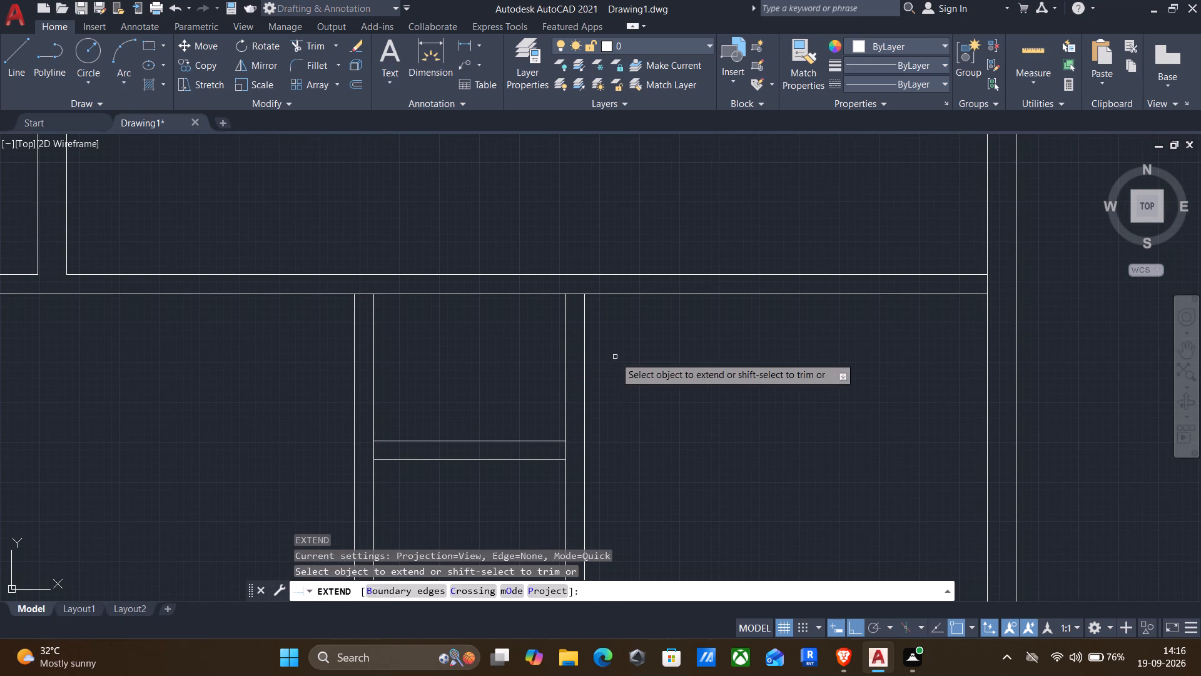
{"action": "left_click_drag", "start_coordinate": [616, 357], "coordinate": [423, 357]}
{"action": "left_click_drag", "start_coordinate": [652, 371], "coordinate": [497, 366]}
{"action": "left_click_drag", "start_coordinate": [608, 334], "coordinate": [529, 334]}
{"action": "scroll", "coordinate": [529, 334], "scroll_direction": "down", "scroll_amount": 2}
{"action": "left_click_drag", "start_coordinate": [574, 362], "coordinate": [484, 346]}
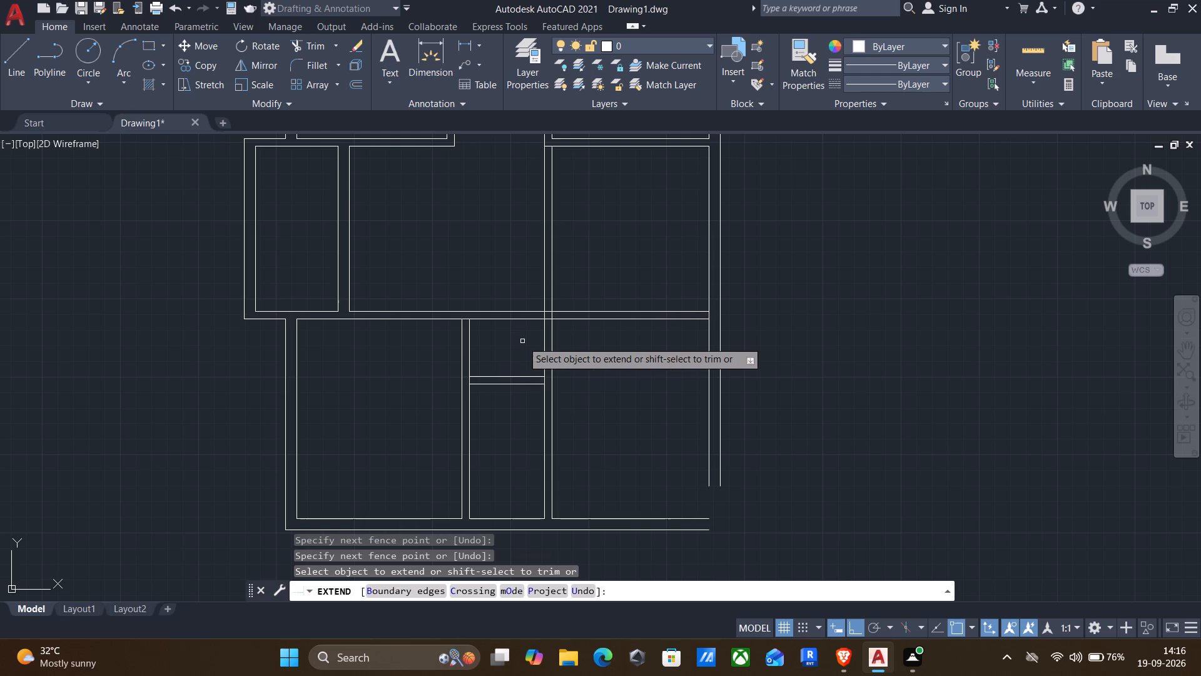
{"action": "key", "text": "Escape"}
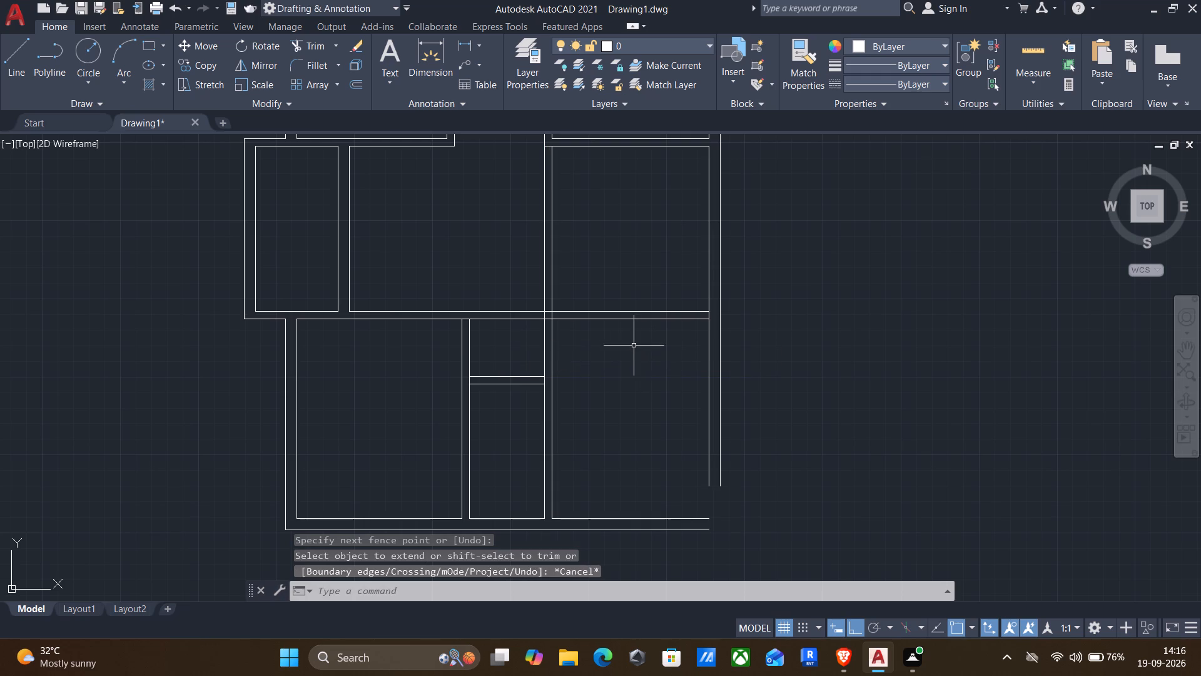
Quick-measure the lower-right room beside the second vertical partition.
{"action": "left_click", "coordinate": [1041, 48]}
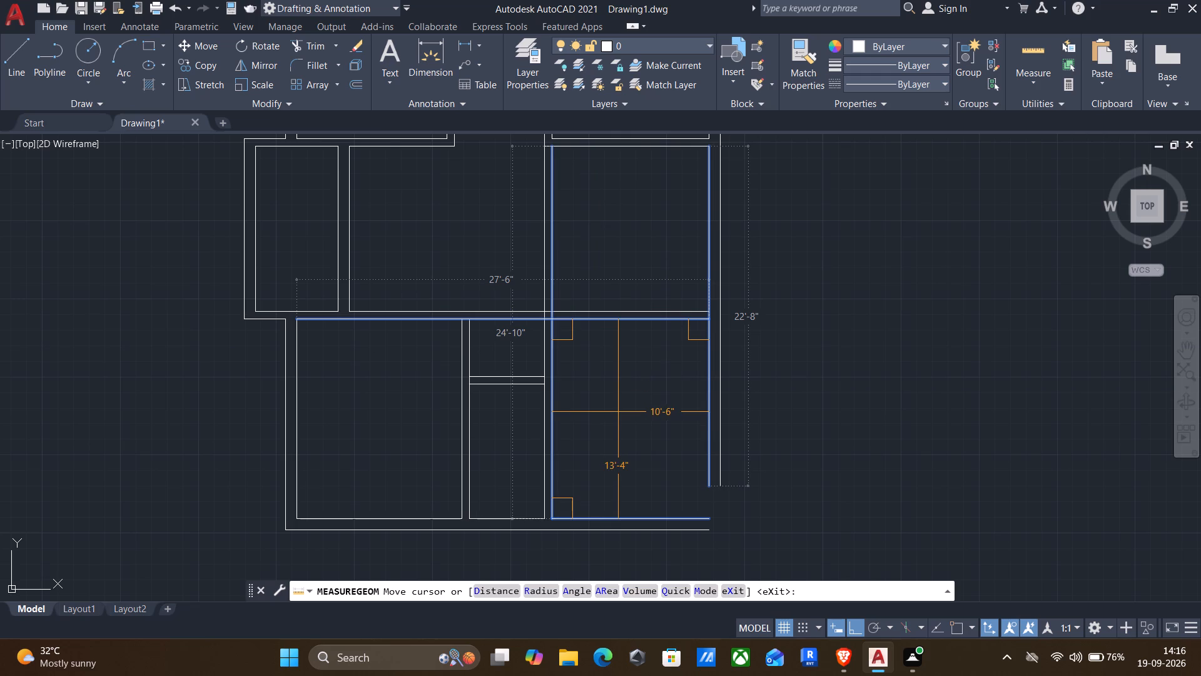
{"action": "key", "text": "Escape"}
Offset the lower-right room's bottom inner wall line 5' upward.
{"action": "key", "text": "o"}
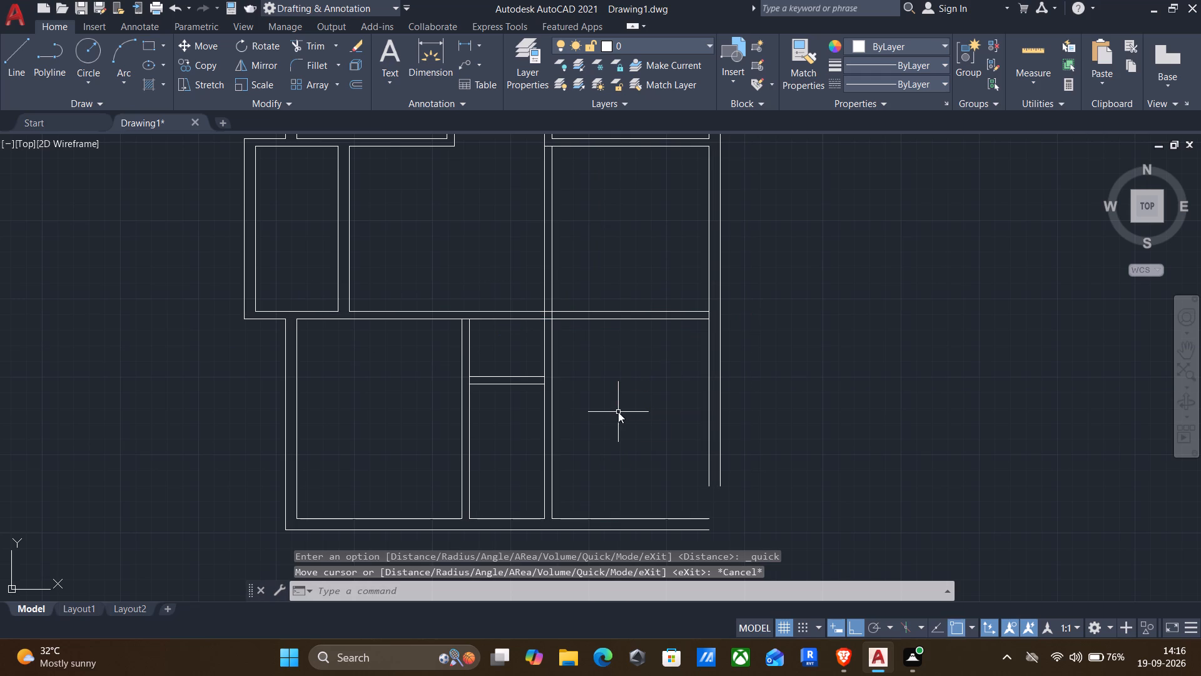
{"action": "key", "text": "Return"}
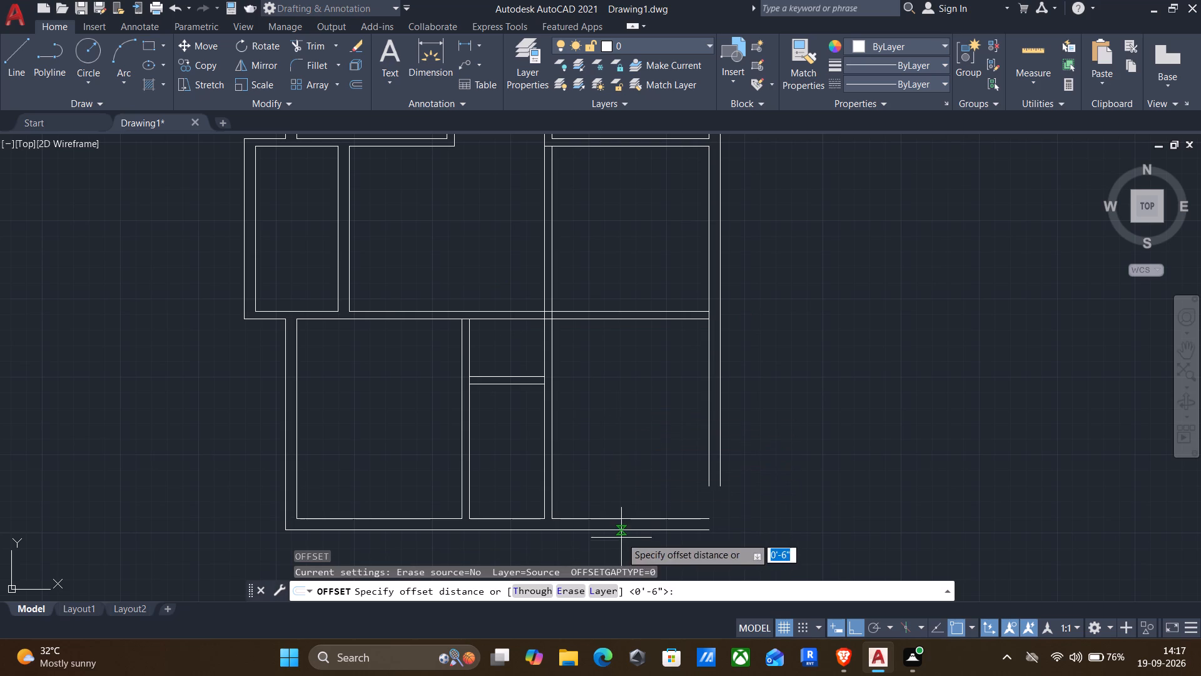
{"action": "left_click_drag", "start_coordinate": [621, 523], "coordinate": [621, 515]}
{"action": "left_click_drag", "start_coordinate": [617, 484], "coordinate": [622, 545]}
{"action": "left_click", "coordinate": [617, 519]}
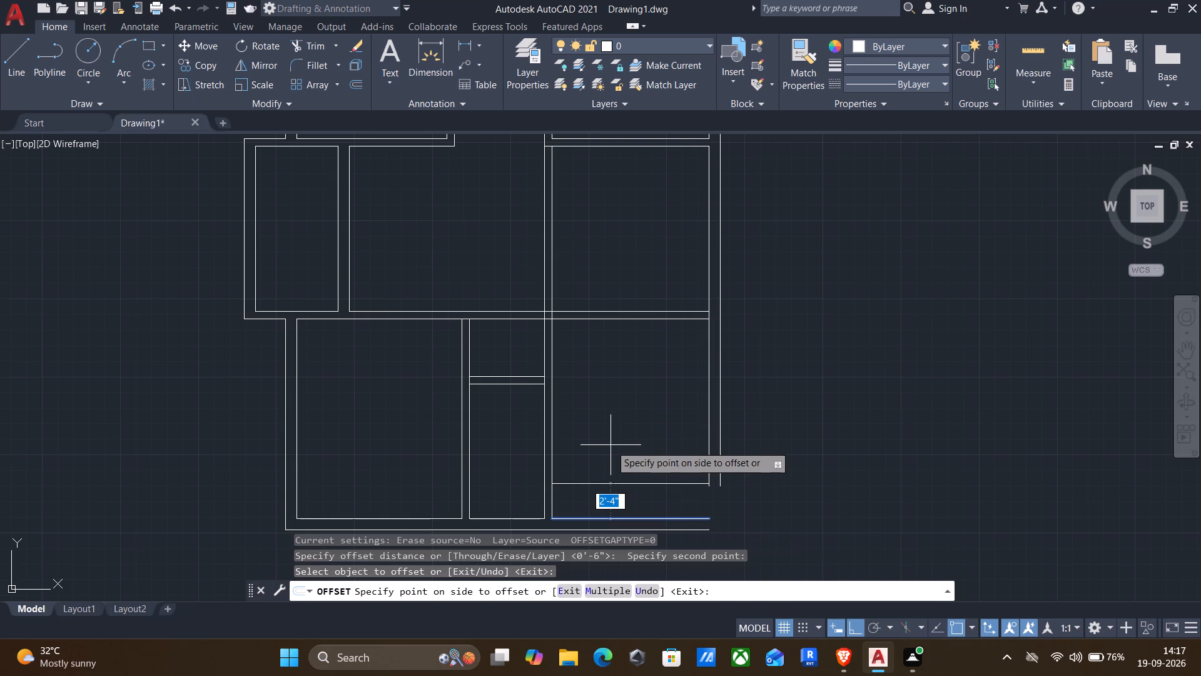
{"action": "type", "text": "5'"}
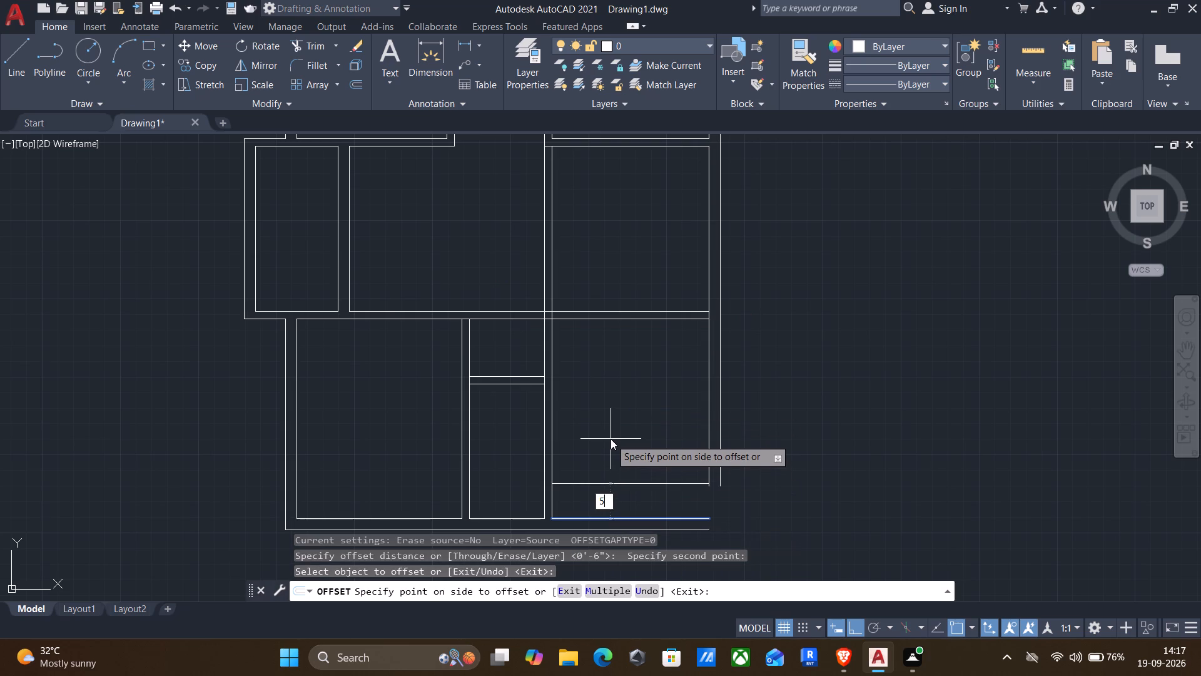
{"action": "key", "text": "Return"}
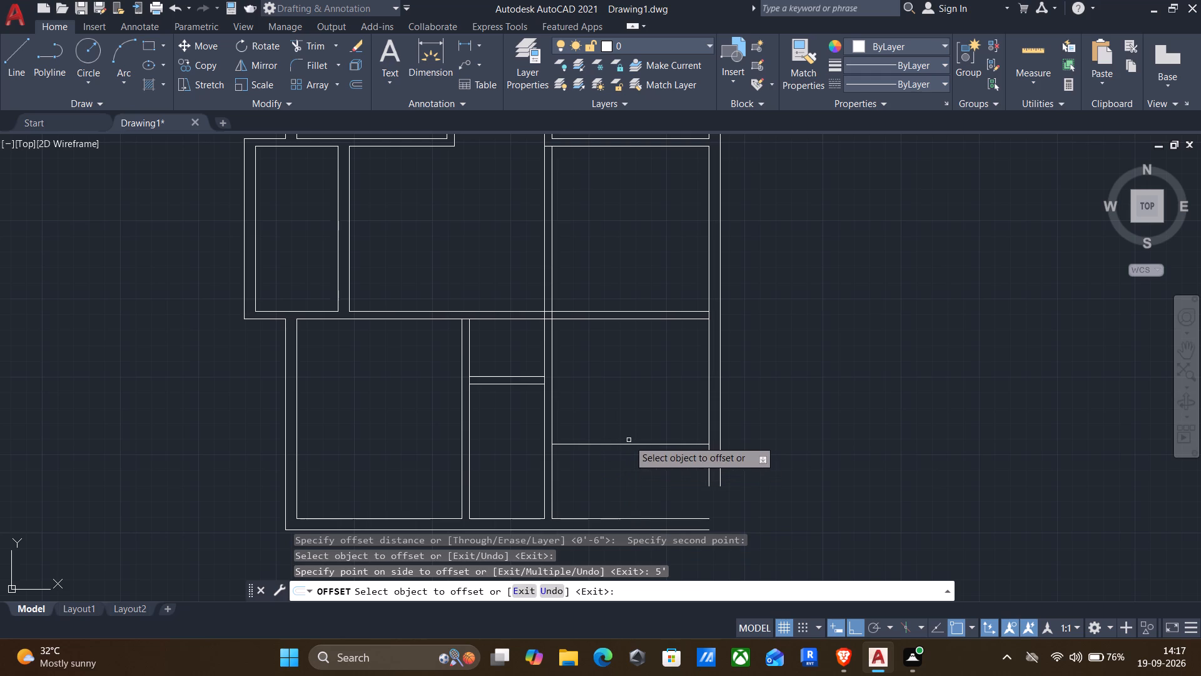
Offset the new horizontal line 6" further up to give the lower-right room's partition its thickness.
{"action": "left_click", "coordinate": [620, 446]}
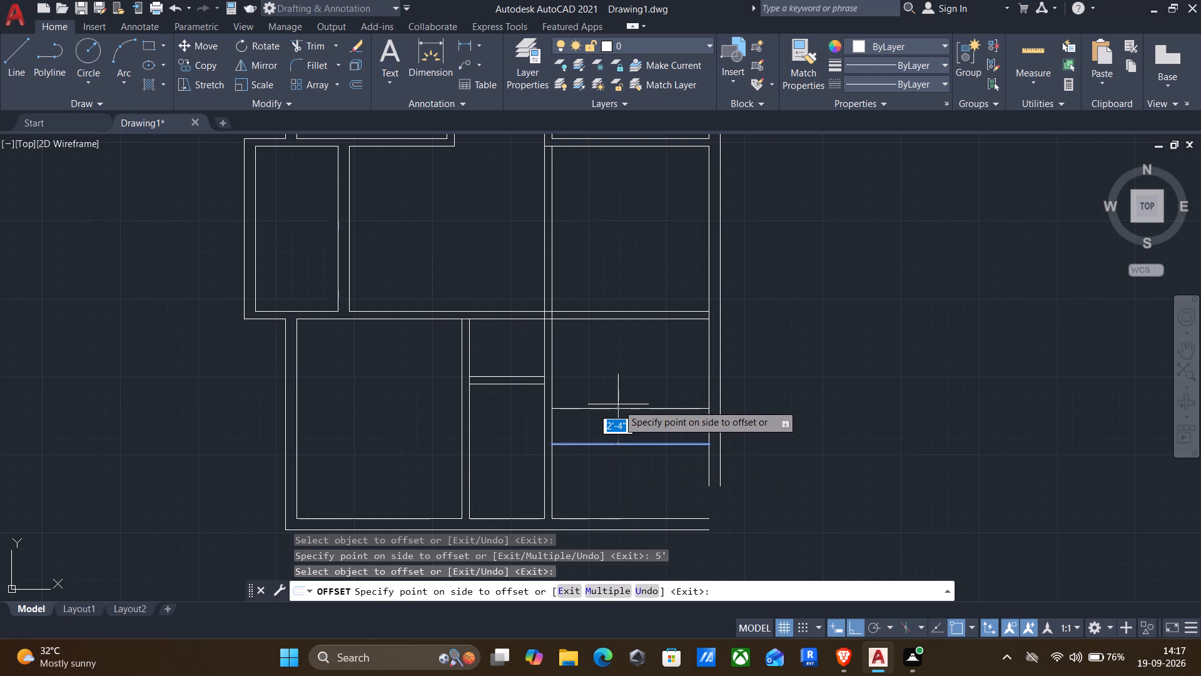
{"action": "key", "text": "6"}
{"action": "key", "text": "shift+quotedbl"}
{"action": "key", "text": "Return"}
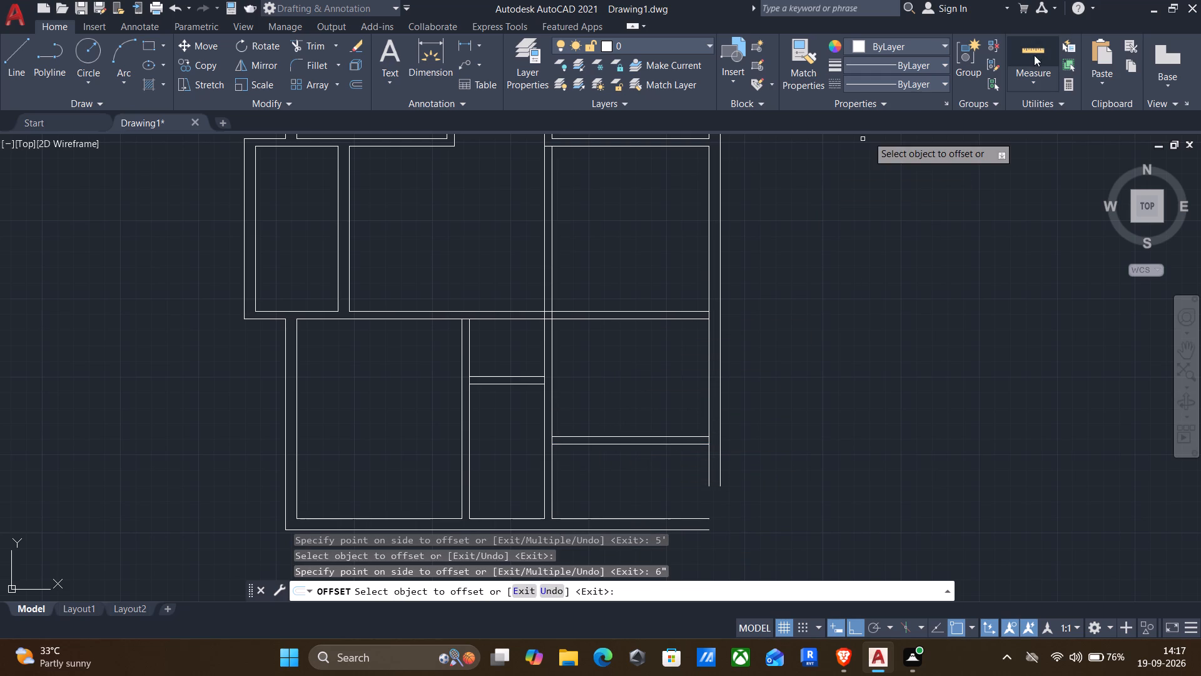
Quick-measure the space above the new horizontal partition in the lower-right room.
{"action": "left_click", "coordinate": [1034, 55]}
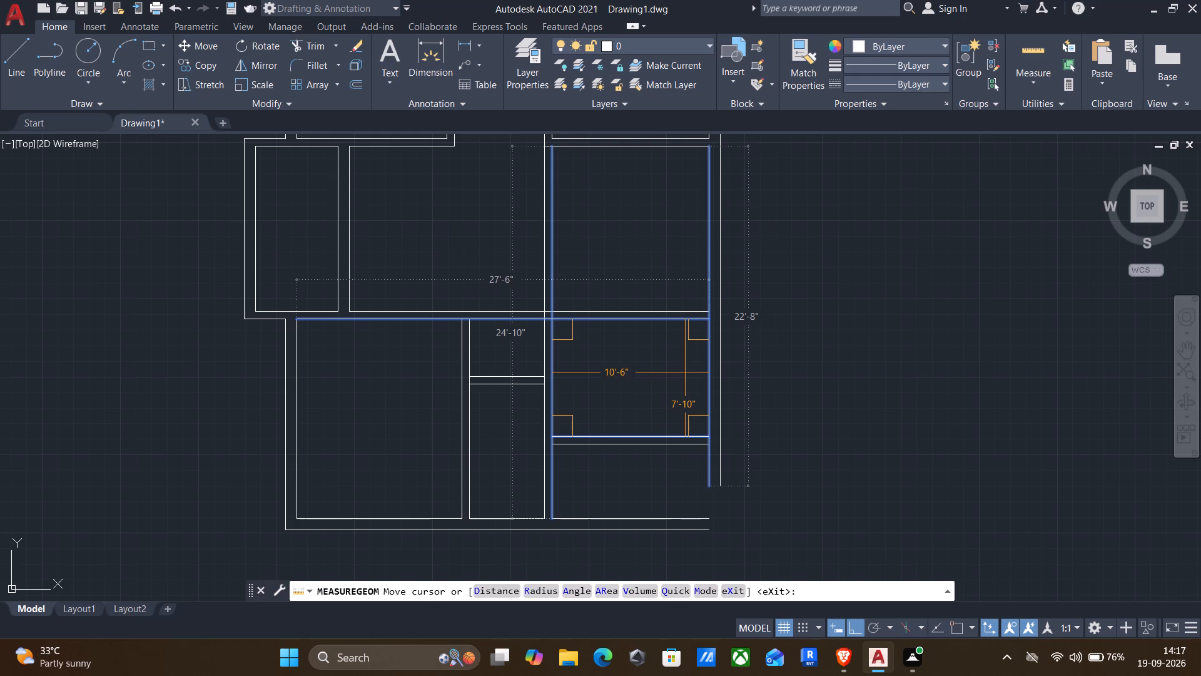
{"action": "key", "text": "Escape"}
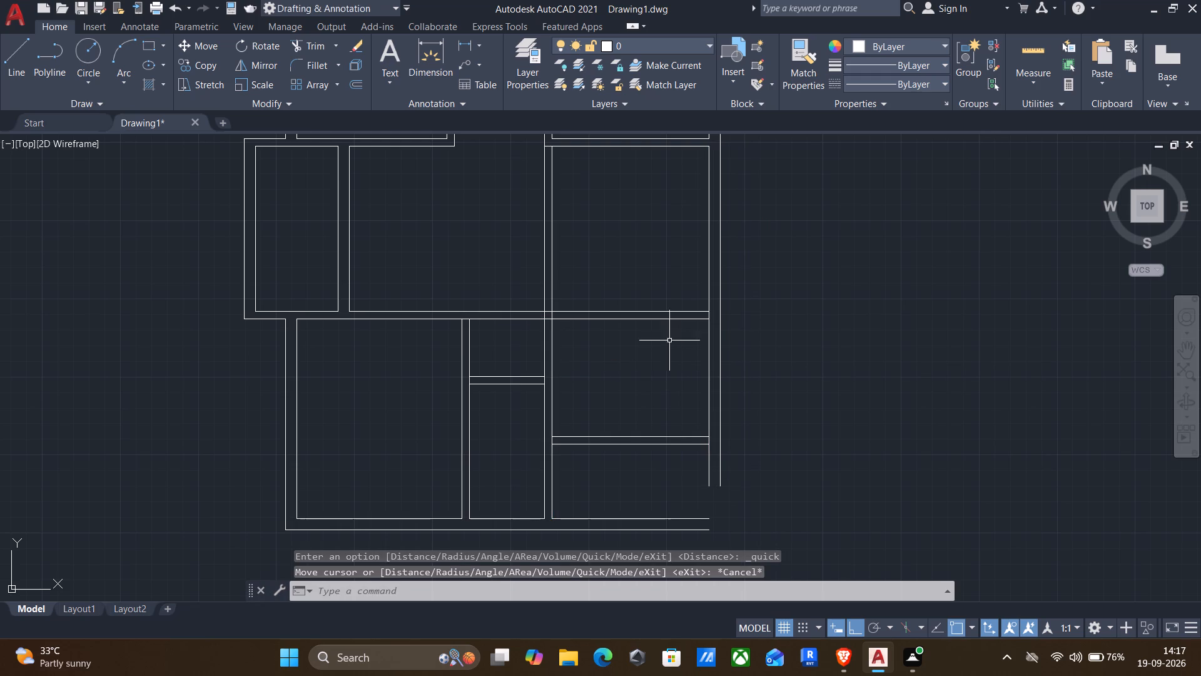
Delete the lower-right partition's upper line and offset its lower line 4" upward instead.
{"action": "left_click", "coordinate": [609, 437]}
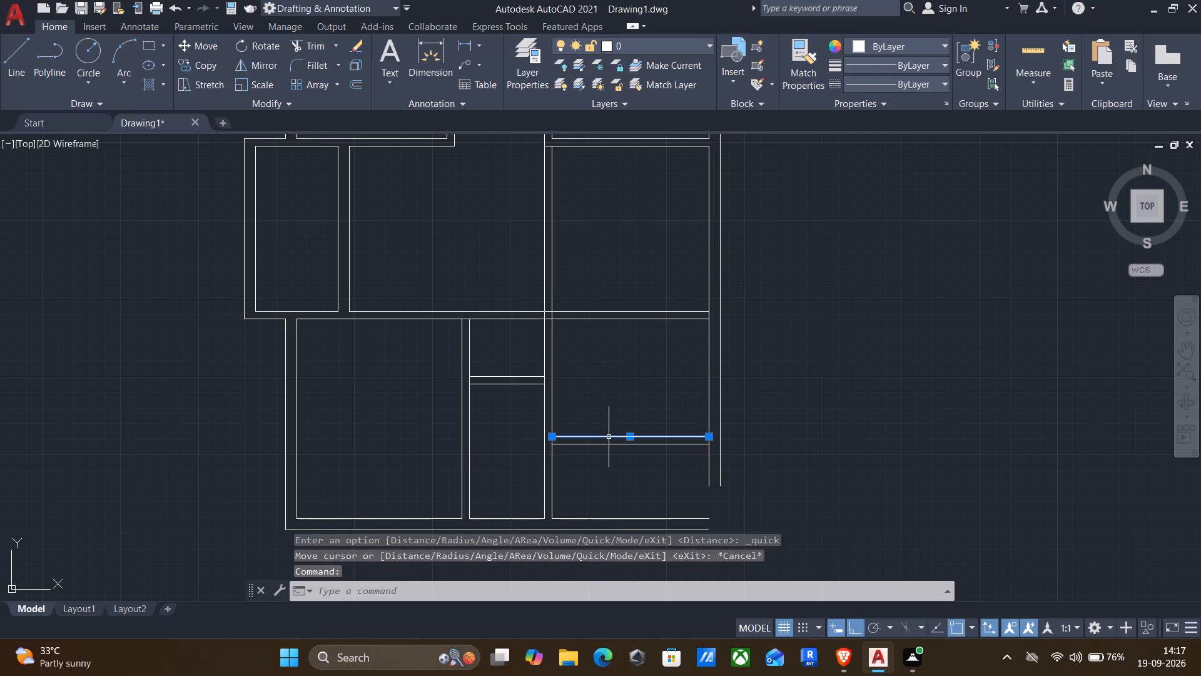
{"action": "key", "text": "Delete"}
{"action": "key", "text": "o"}
{"action": "key", "text": "Return"}
{"action": "left_click", "coordinate": [616, 459]}
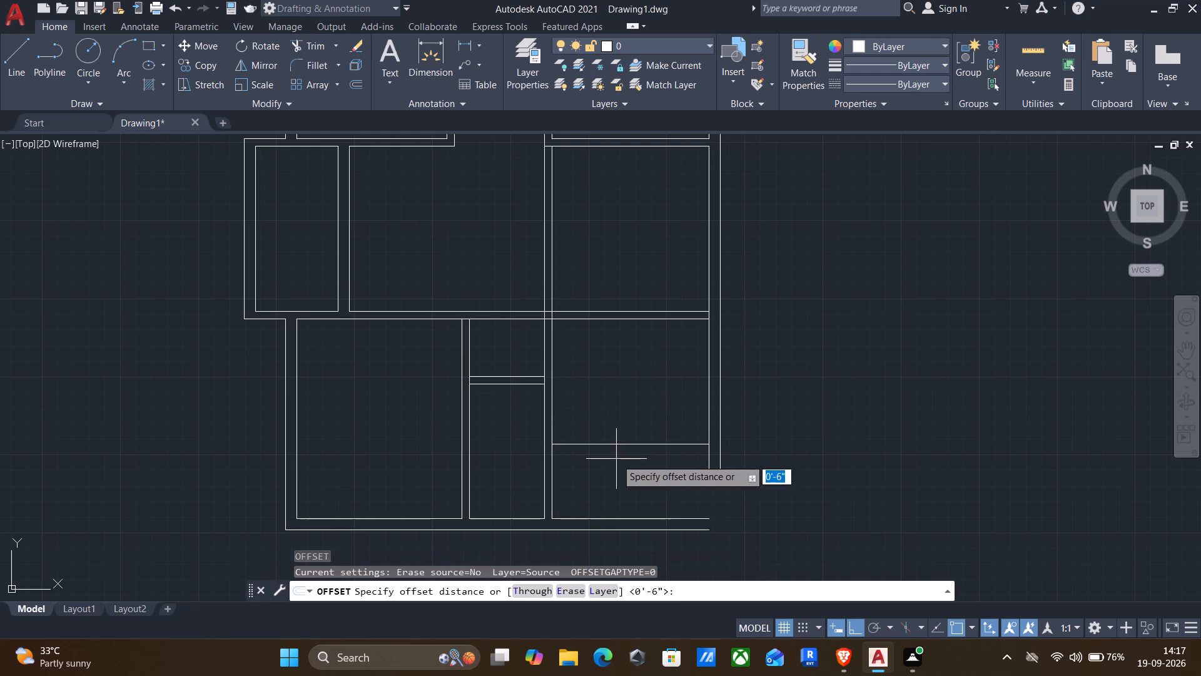
{"action": "left_click", "coordinate": [624, 387]}
{"action": "left_click", "coordinate": [619, 443]}
{"action": "type", "text": "4\""}
{"action": "key", "text": "Return"}
{"action": "key", "text": "Return"}
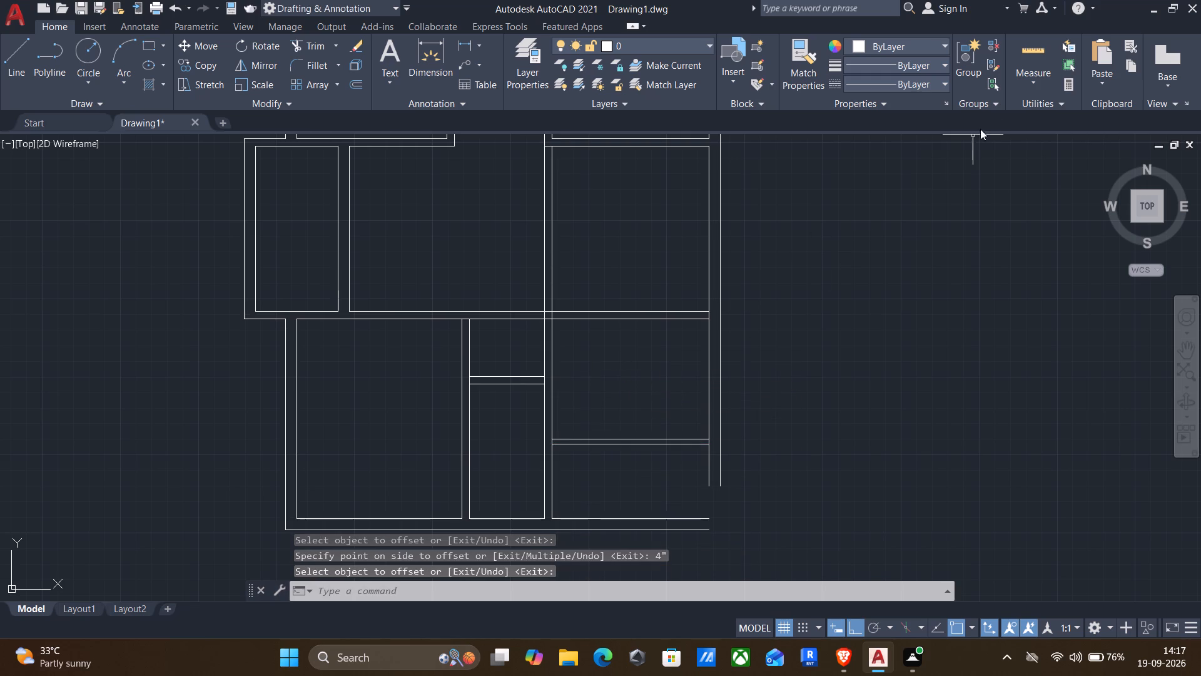
Quick-measure the space above the 4" partition in the lower-right room.
{"action": "left_click", "coordinate": [1021, 48]}
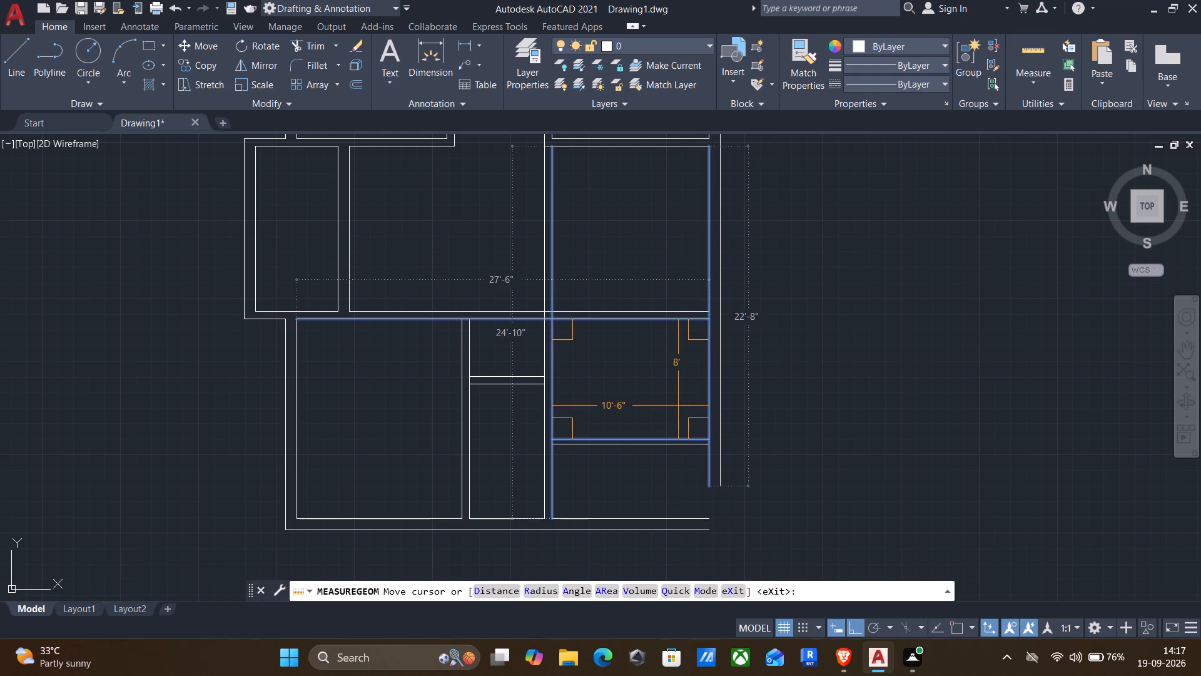
{"action": "key", "text": "Escape"}
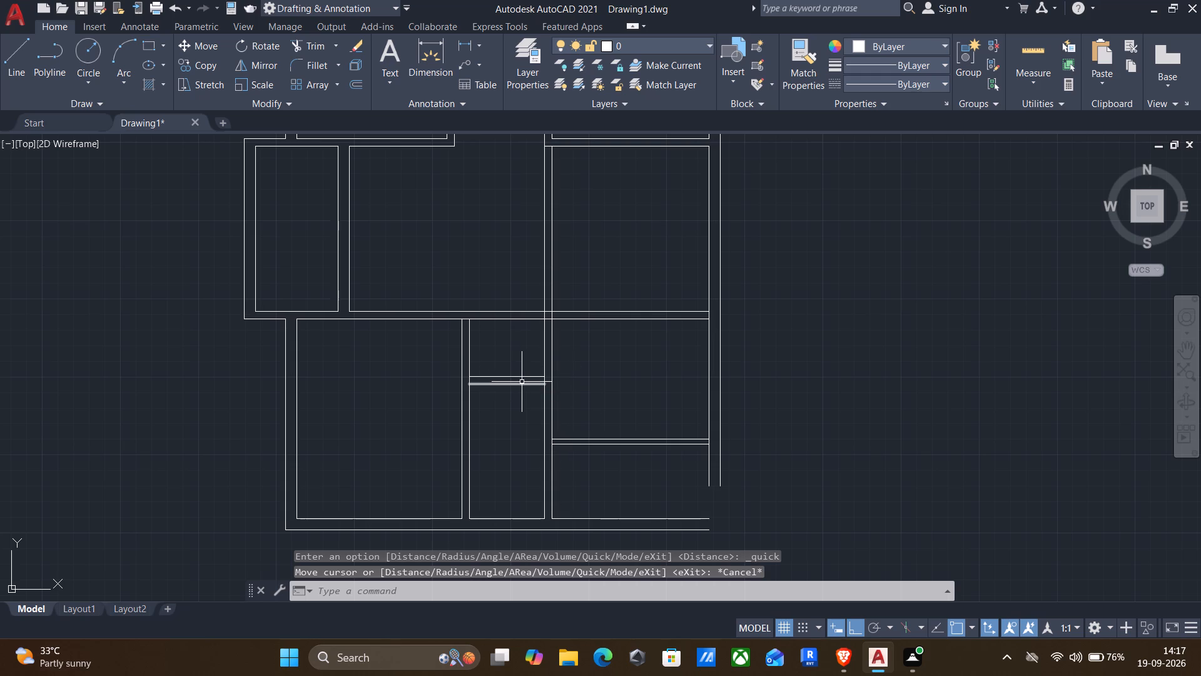
Extend the narrow room's horizontal partition lines to the second vertical partition's right line, and the first vertical partition's lines up through the horizontal wall.
{"action": "key", "text": "e"}
{"action": "key", "text": "x"}
{"action": "key", "text": "Return"}
{"action": "left_click_drag", "start_coordinate": [517, 414], "coordinate": [519, 411]}
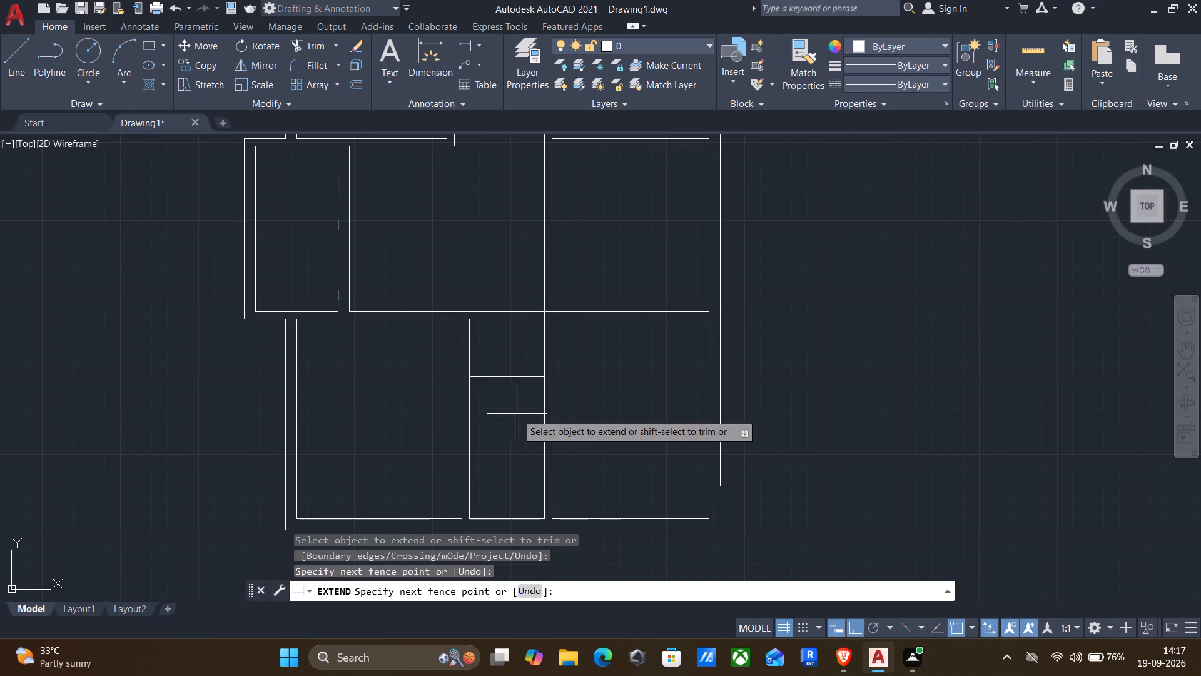
{"action": "left_click_drag", "start_coordinate": [519, 411], "coordinate": [525, 366]}
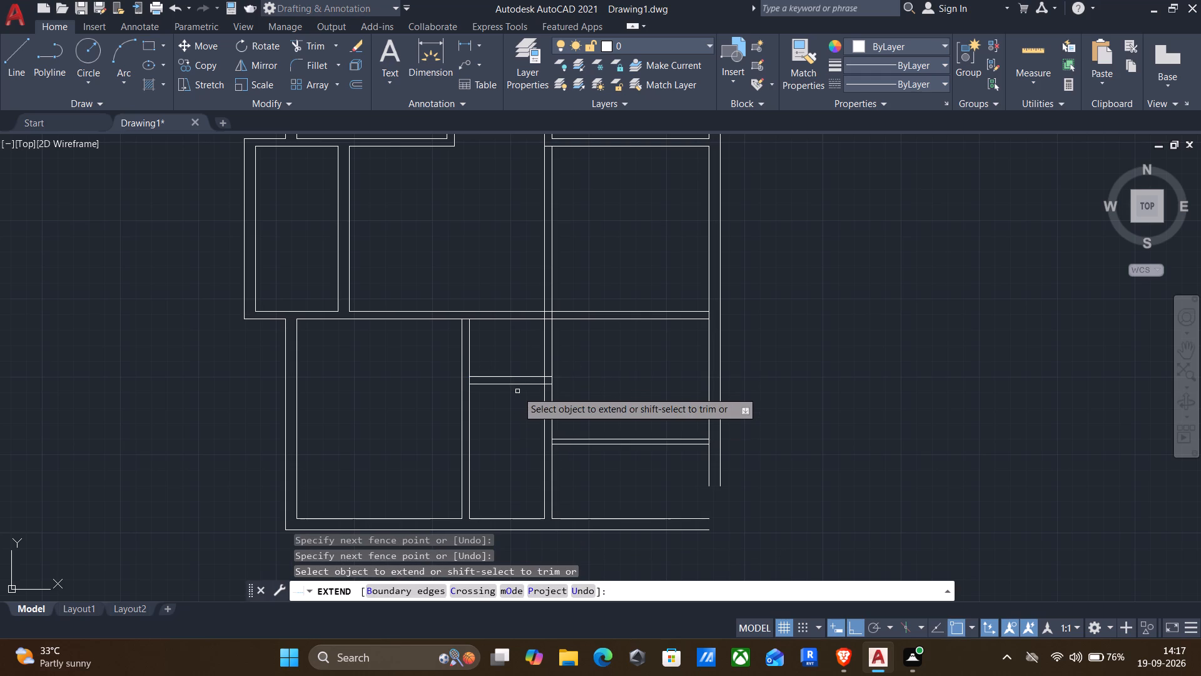
{"action": "left_click_drag", "start_coordinate": [496, 334], "coordinate": [418, 337]}
{"action": "key", "text": "Escape"}
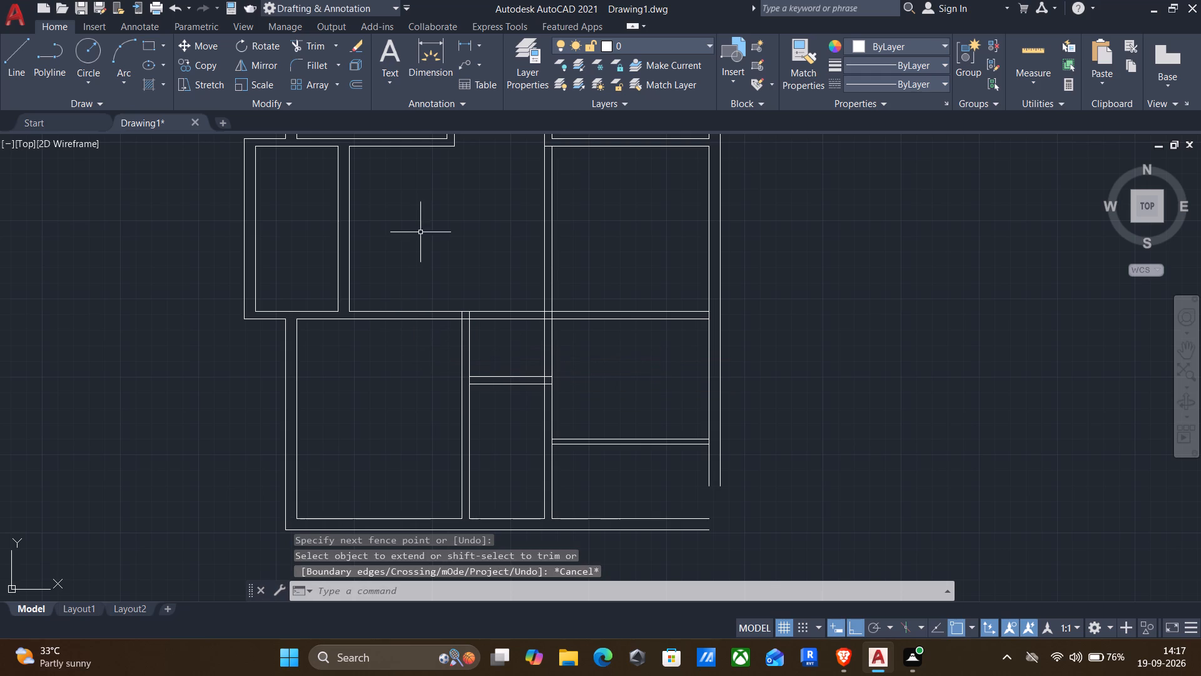
Trim away the second vertical partition's two lines where they cross the central hall above the horizontal wall.
{"action": "scroll", "coordinate": [421, 232], "scroll_direction": "down", "scroll_amount": 1}
{"action": "middle_click_drag", "start_coordinate": [424, 246], "coordinate": [433, 391]}
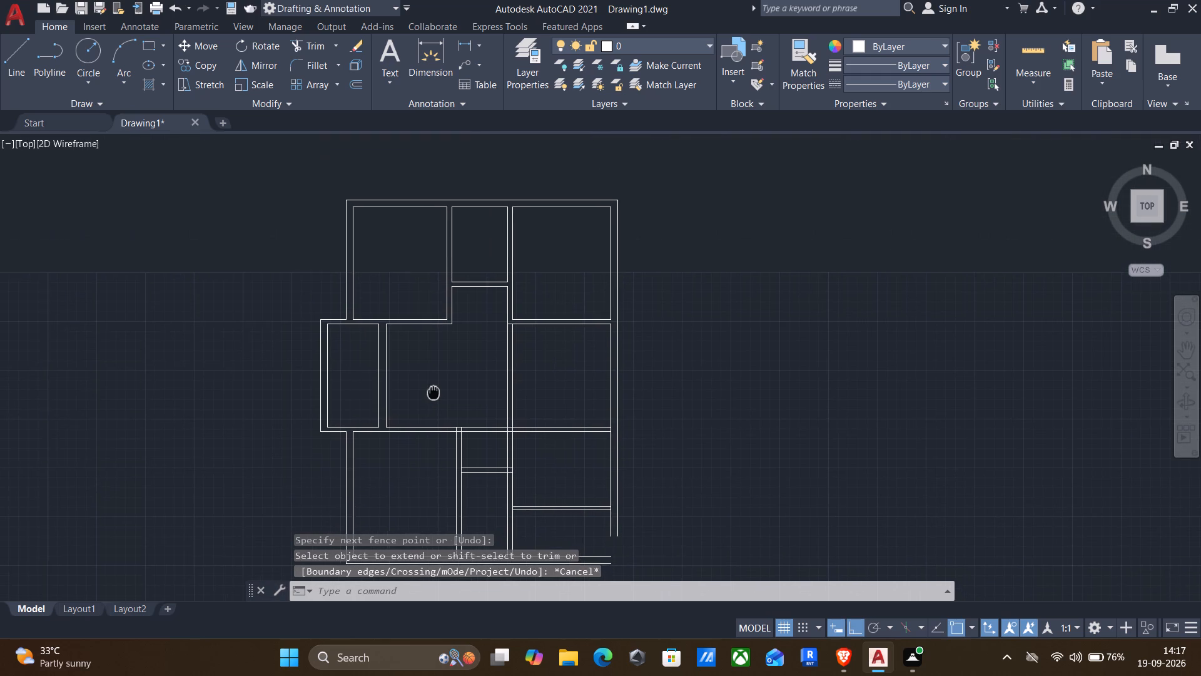
{"action": "middle_click_drag", "start_coordinate": [433, 391], "coordinate": [437, 287]}
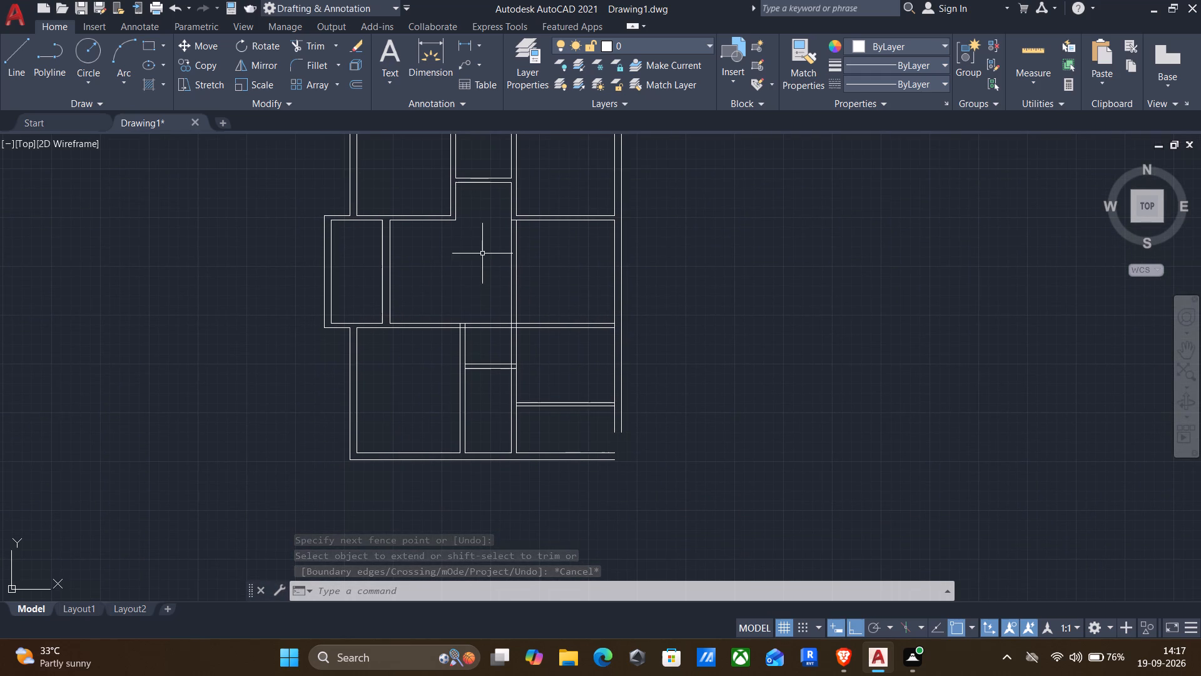
{"action": "key", "text": "t"}
{"action": "key", "text": "r"}
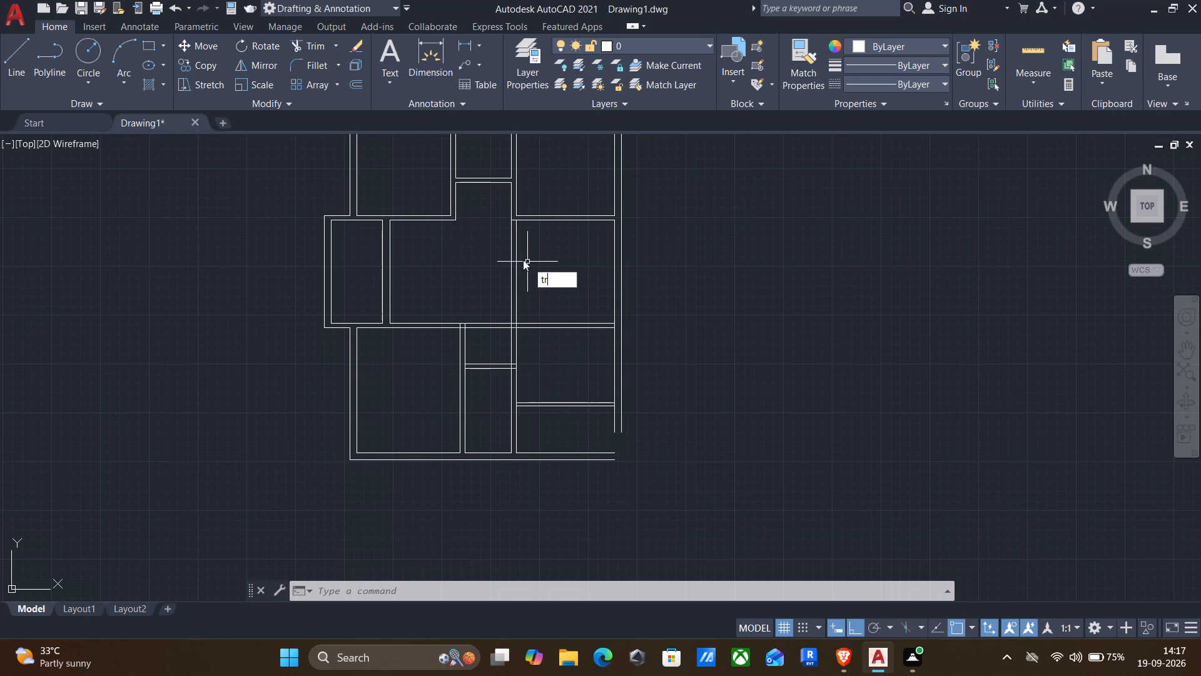
{"action": "key", "text": "Return"}
{"action": "left_click_drag", "start_coordinate": [522, 260], "coordinate": [491, 263]}
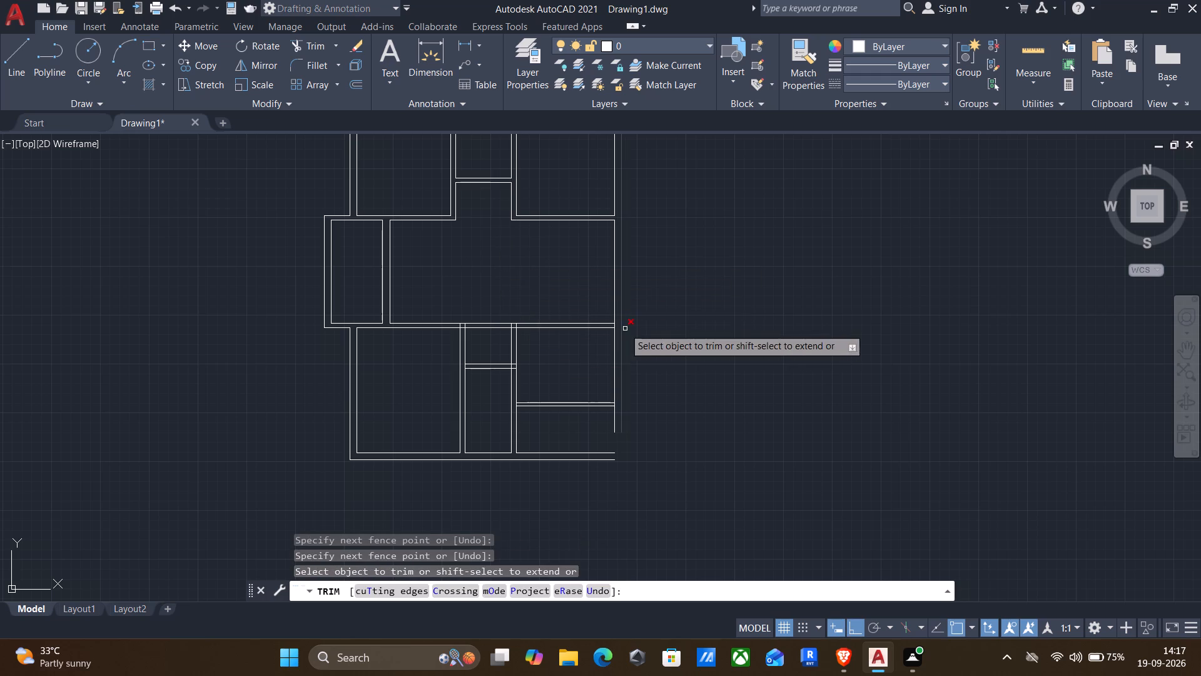
Trim the right outer wall's inner line between the horizontal wall's two lines to open their junction.
{"action": "scroll", "coordinate": [616, 323], "scroll_direction": "up", "scroll_amount": 5}
{"action": "left_click_drag", "start_coordinate": [648, 318], "coordinate": [580, 310]}
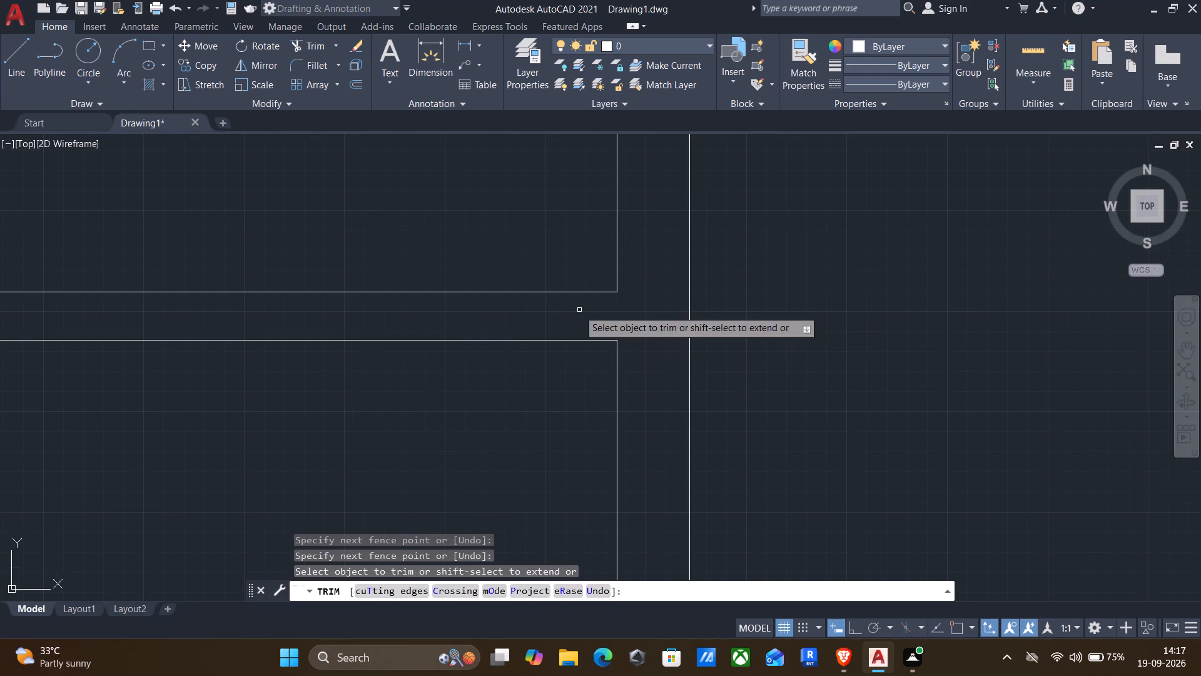
Trim the first vertical partition's line ends and the horizontal wall's lower line between them to open their junction.
{"action": "scroll", "coordinate": [561, 323], "scroll_direction": "down", "scroll_amount": 2}
{"action": "middle_click_drag", "start_coordinate": [485, 441], "coordinate": [651, 344]}
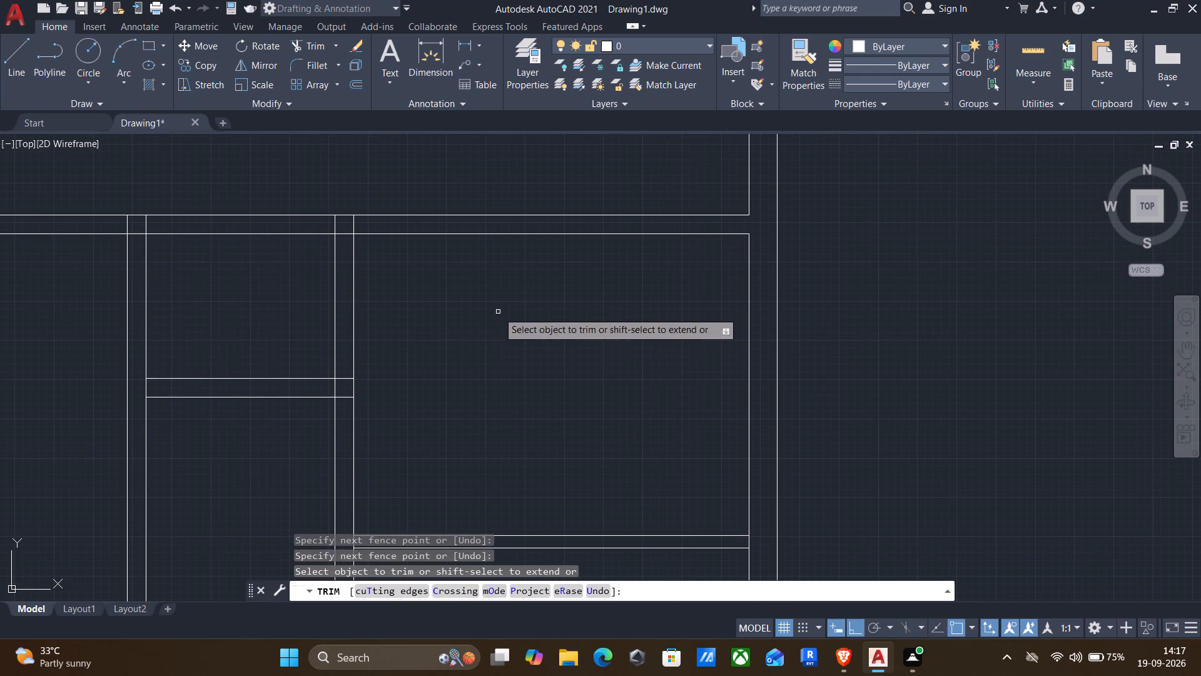
{"action": "scroll", "coordinate": [524, 346], "scroll_direction": "down", "scroll_amount": 3}
{"action": "scroll", "coordinate": [634, 350], "scroll_direction": "up", "scroll_amount": 1}
{"action": "middle_click_drag", "start_coordinate": [635, 404], "coordinate": [910, 300]}
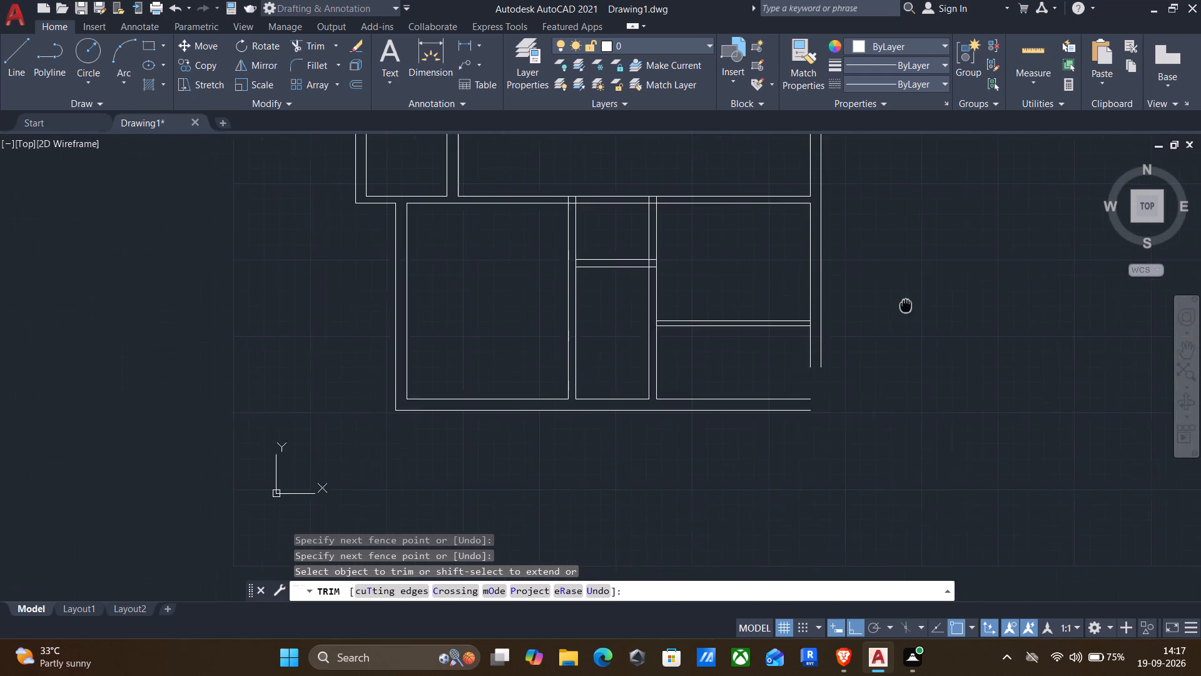
{"action": "middle_click_drag", "start_coordinate": [910, 300], "coordinate": [910, 299]}
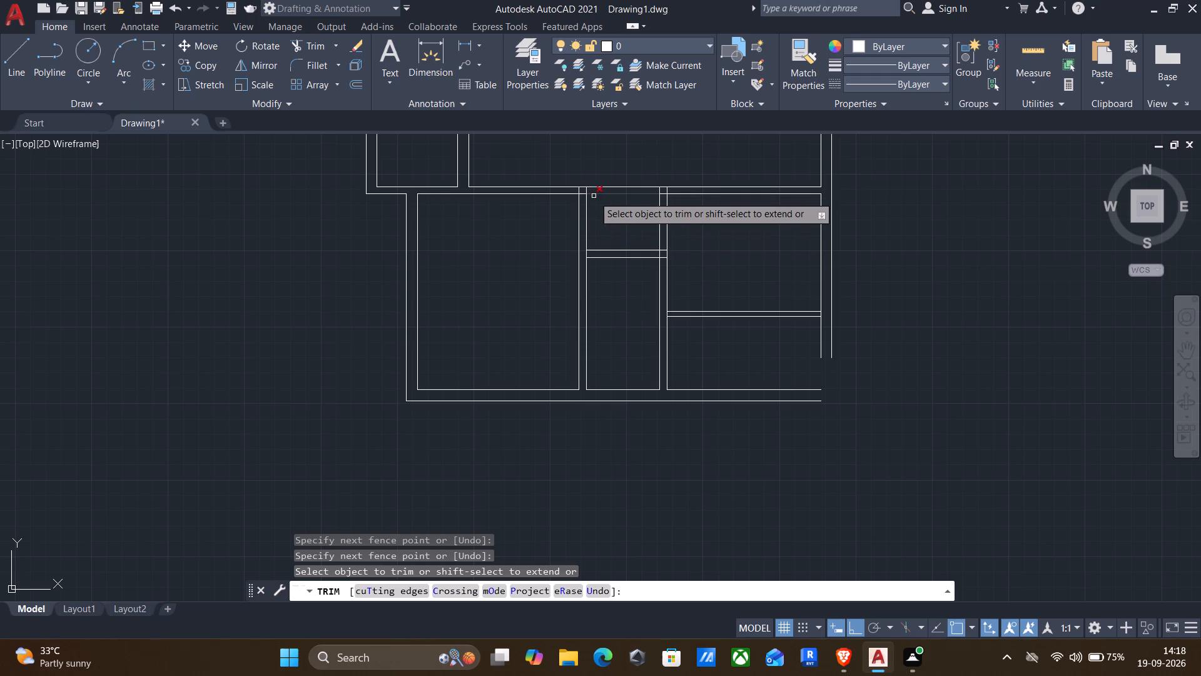
{"action": "scroll", "coordinate": [594, 195], "scroll_direction": "up", "scroll_amount": 4}
{"action": "left_click_drag", "start_coordinate": [537, 173], "coordinate": [438, 177]}
{"action": "left_click_drag", "start_coordinate": [483, 177], "coordinate": [484, 203]}
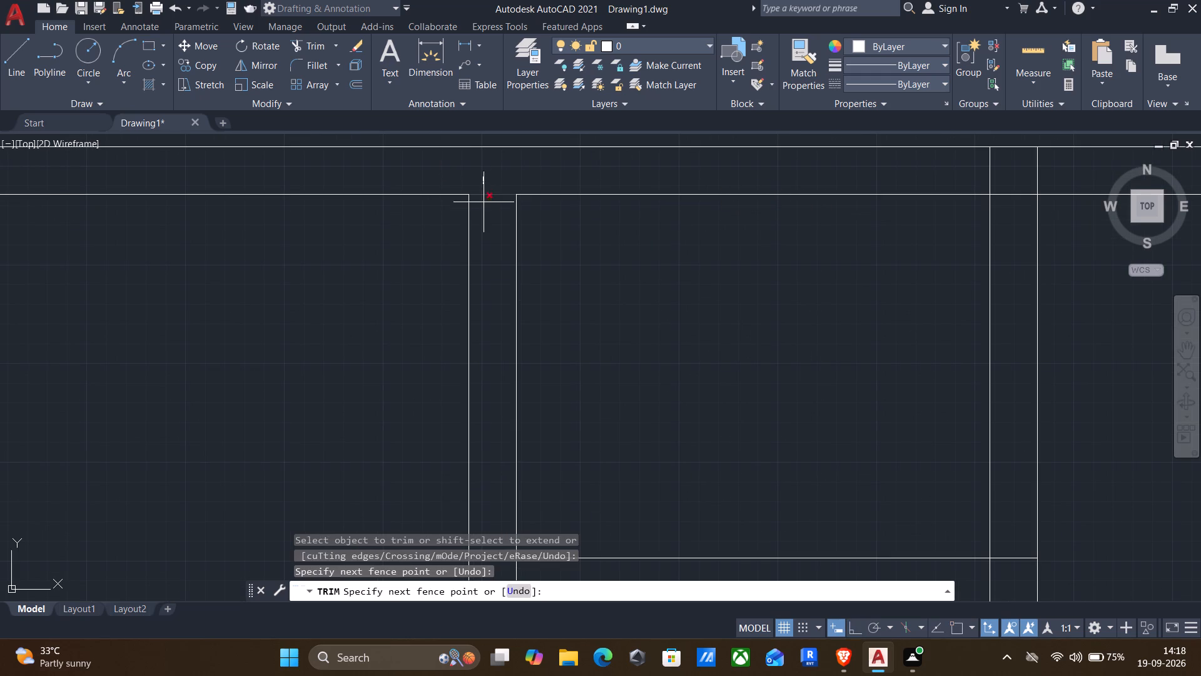
{"action": "left_click_drag", "start_coordinate": [484, 203], "coordinate": [483, 218]}
Trim away the second vertical partition's two lines above the narrow room's horizontal partition, including their stubs inside the main horizontal wall.
{"action": "scroll", "coordinate": [488, 222], "scroll_direction": "down", "scroll_amount": 3}
{"action": "scroll", "coordinate": [641, 213], "scroll_direction": "up", "scroll_amount": 3}
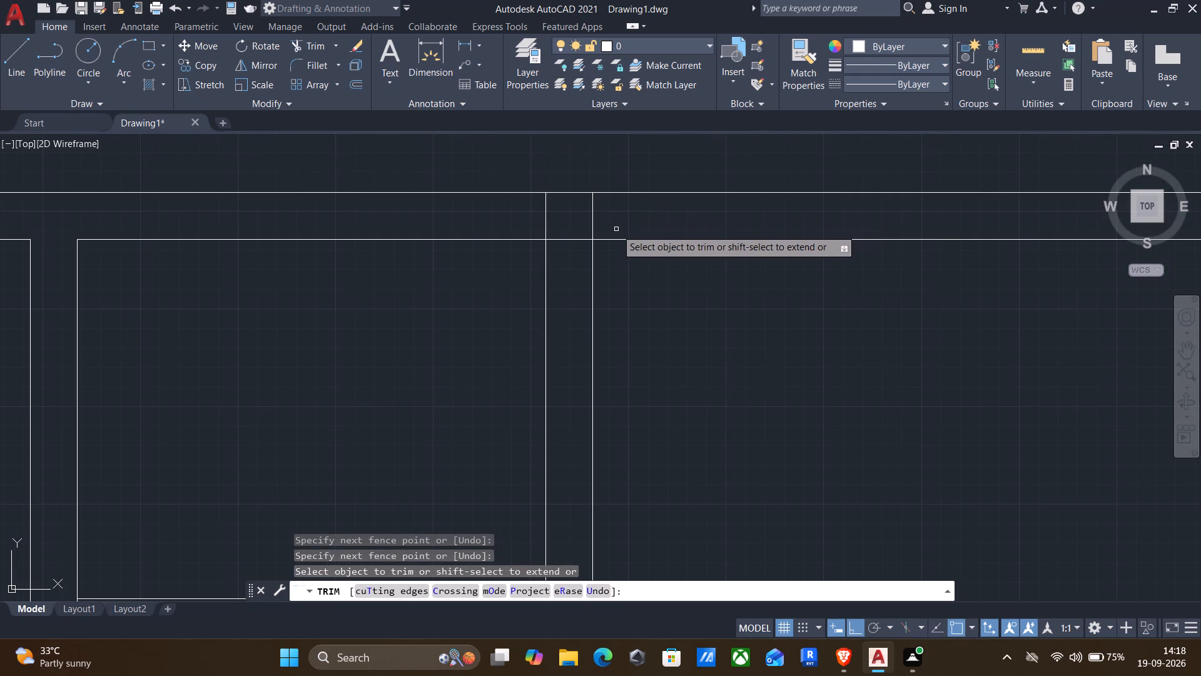
{"action": "scroll", "coordinate": [611, 235], "scroll_direction": "down", "scroll_amount": 2}
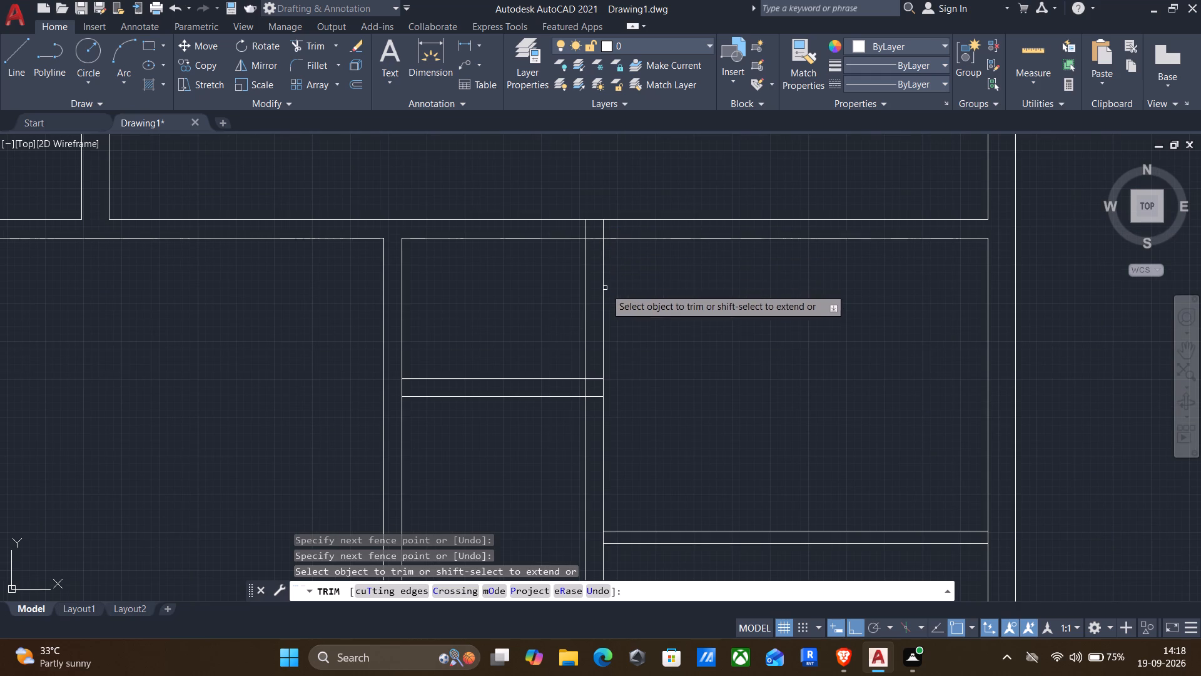
{"action": "left_click_drag", "start_coordinate": [614, 309], "coordinate": [559, 312]}
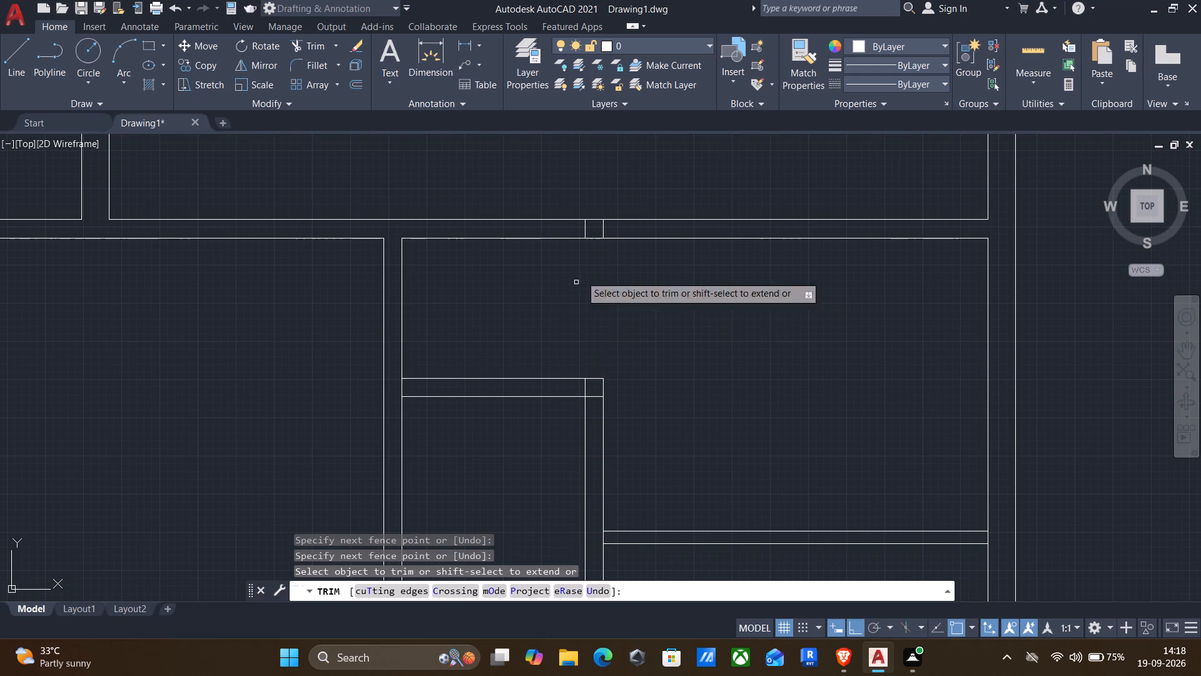
{"action": "scroll", "coordinate": [606, 229], "scroll_direction": "up", "scroll_amount": 3}
{"action": "left_click_drag", "start_coordinate": [602, 232], "coordinate": [519, 223]}
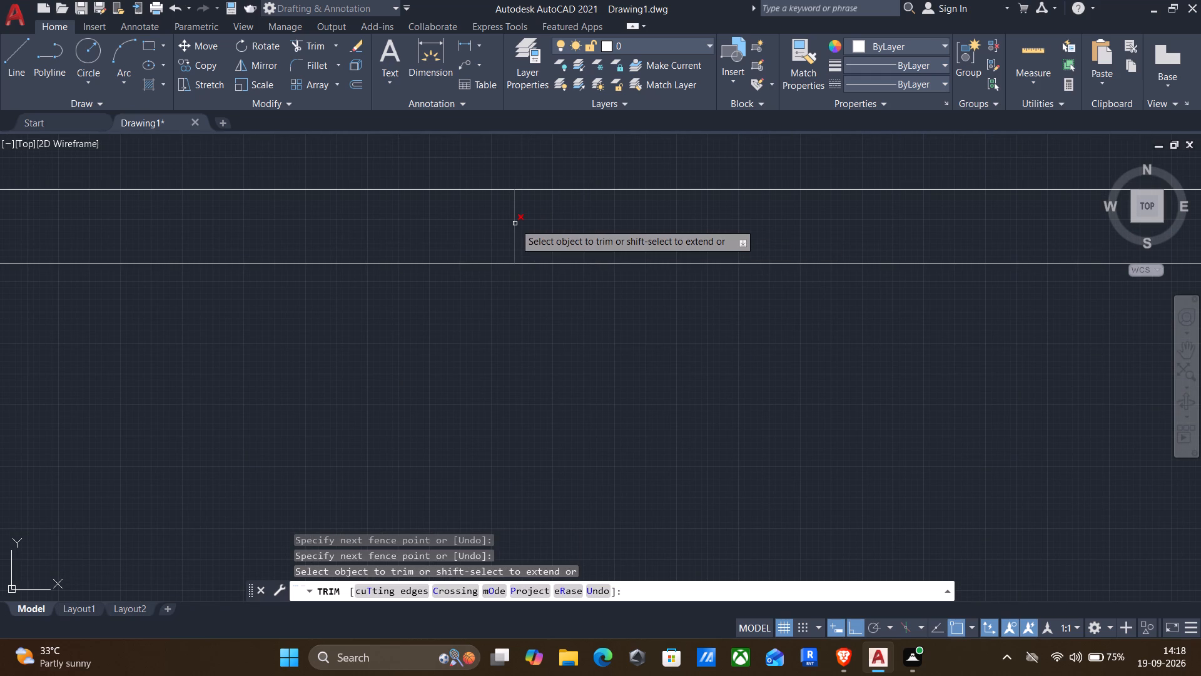
{"action": "left_click", "coordinate": [515, 223]}
Trim the overlapping inner line ends where the narrow room's horizontal partition meets the second vertical partition, leaving a clean corner.
{"action": "scroll", "coordinate": [511, 225], "scroll_direction": "down", "scroll_amount": 5}
{"action": "scroll", "coordinate": [508, 314], "scroll_direction": "up", "scroll_amount": 4}
{"action": "left_click_drag", "start_coordinate": [512, 268], "coordinate": [512, 245]}
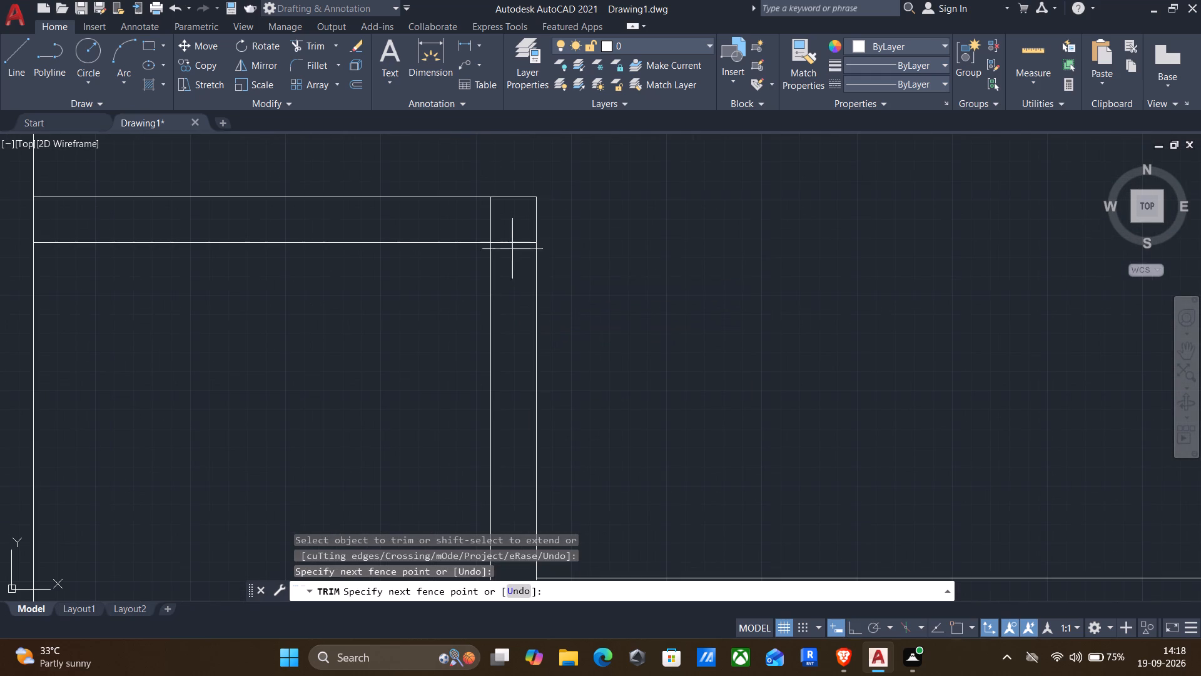
{"action": "left_click_drag", "start_coordinate": [512, 245], "coordinate": [480, 217]}
Trim the second vertical partition's right line and the right outer wall's inner line between the lower-right horizontal partition's lines to open both junctions.
{"action": "scroll", "coordinate": [480, 217], "scroll_direction": "down", "scroll_amount": 3}
{"action": "scroll", "coordinate": [505, 317], "scroll_direction": "up", "scroll_amount": 2}
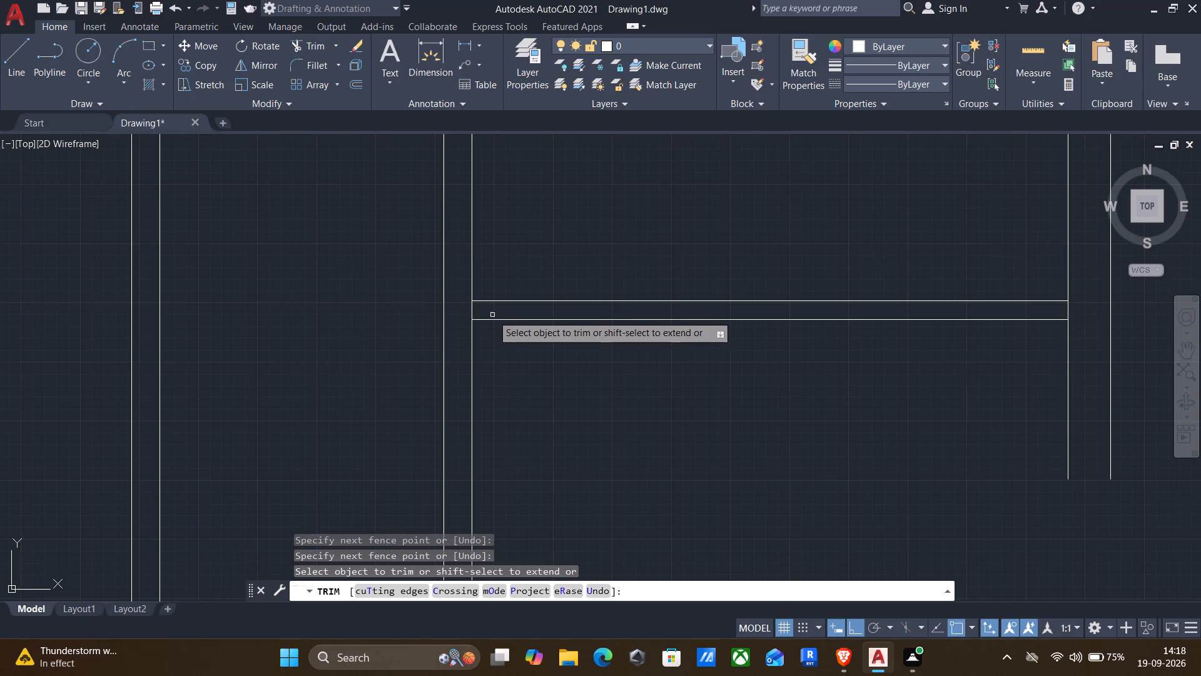
{"action": "scroll", "coordinate": [470, 313], "scroll_direction": "up", "scroll_amount": 3}
{"action": "left_click_drag", "start_coordinate": [455, 312], "coordinate": [485, 310]}
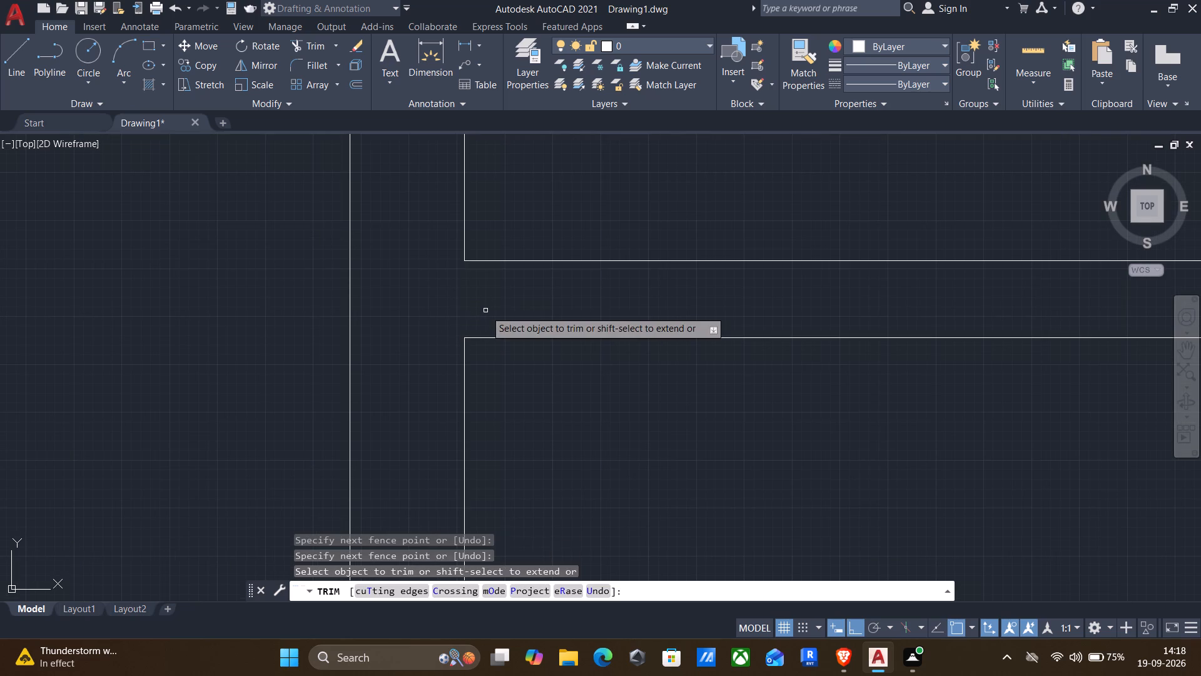
{"action": "scroll", "coordinate": [485, 310], "scroll_direction": "down", "scroll_amount": 5}
{"action": "scroll", "coordinate": [692, 321], "scroll_direction": "up", "scroll_amount": 3}
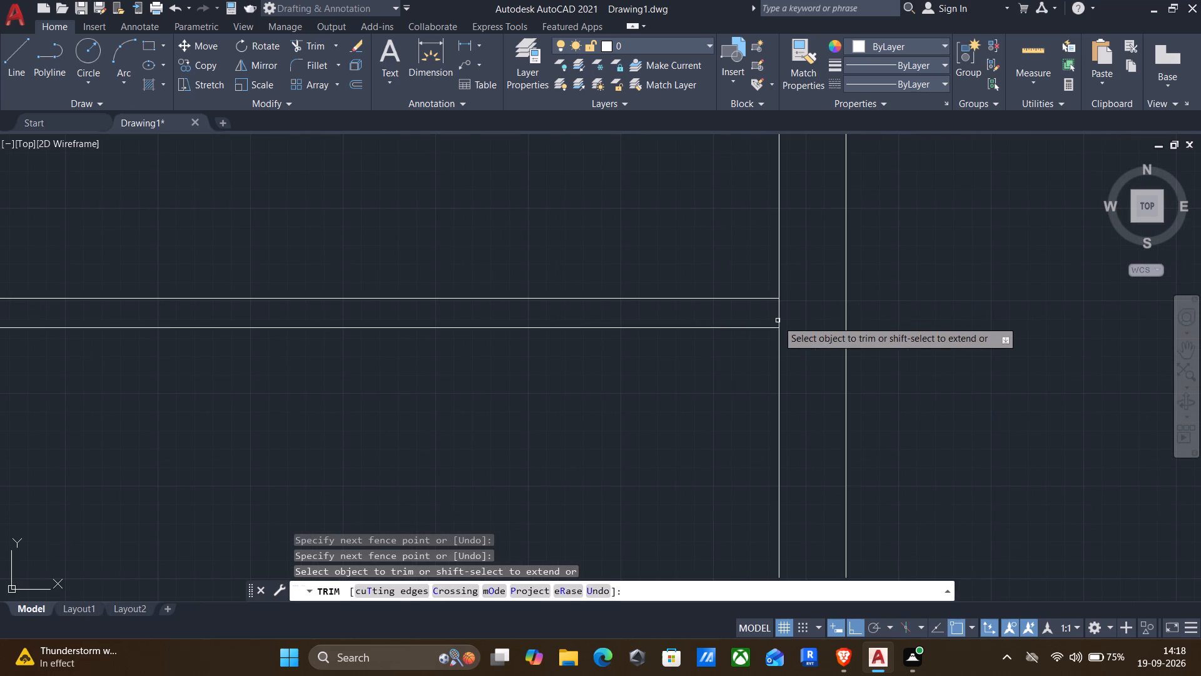
{"action": "left_click", "coordinate": [783, 316]}
{"action": "left_click", "coordinate": [742, 310]}
Fillet the inner and outer wall lines at the floor plan's lower-right corner so each pair meets in a sharp corner.
{"action": "scroll", "coordinate": [724, 349], "scroll_direction": "down", "scroll_amount": 3}
{"action": "scroll", "coordinate": [659, 375], "scroll_direction": "down", "scroll_amount": 1}
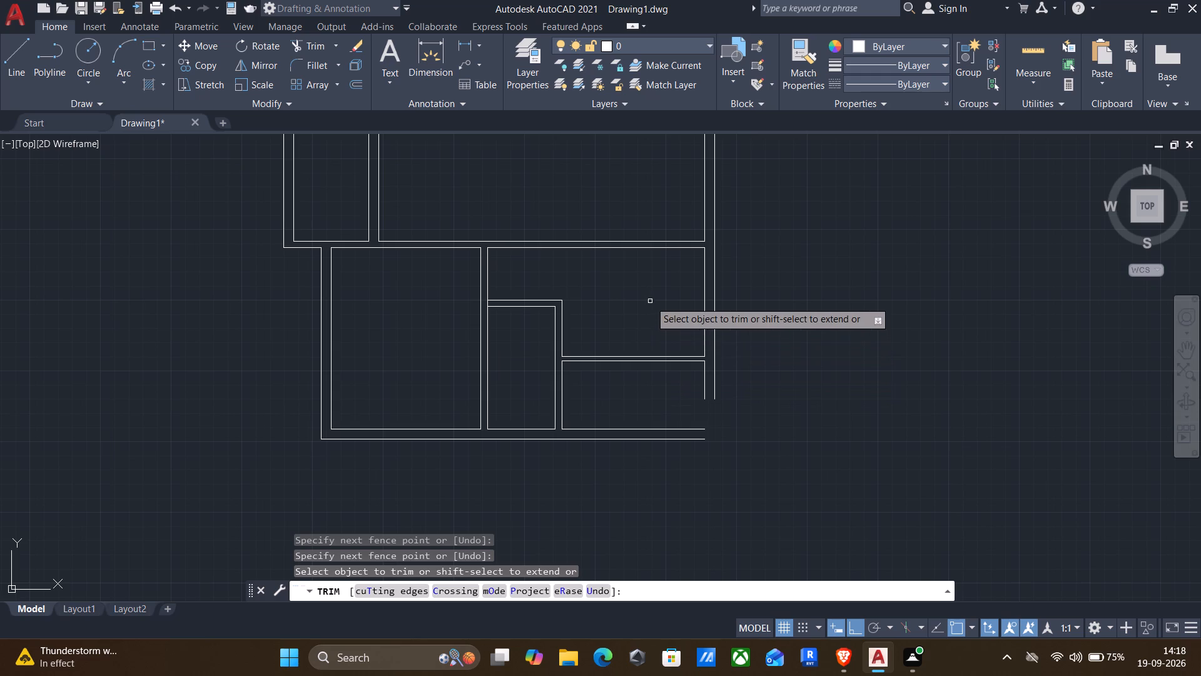
{"action": "middle_click_drag", "start_coordinate": [637, 315], "coordinate": [649, 339]}
{"action": "middle_click_drag", "start_coordinate": [651, 323], "coordinate": [664, 387]}
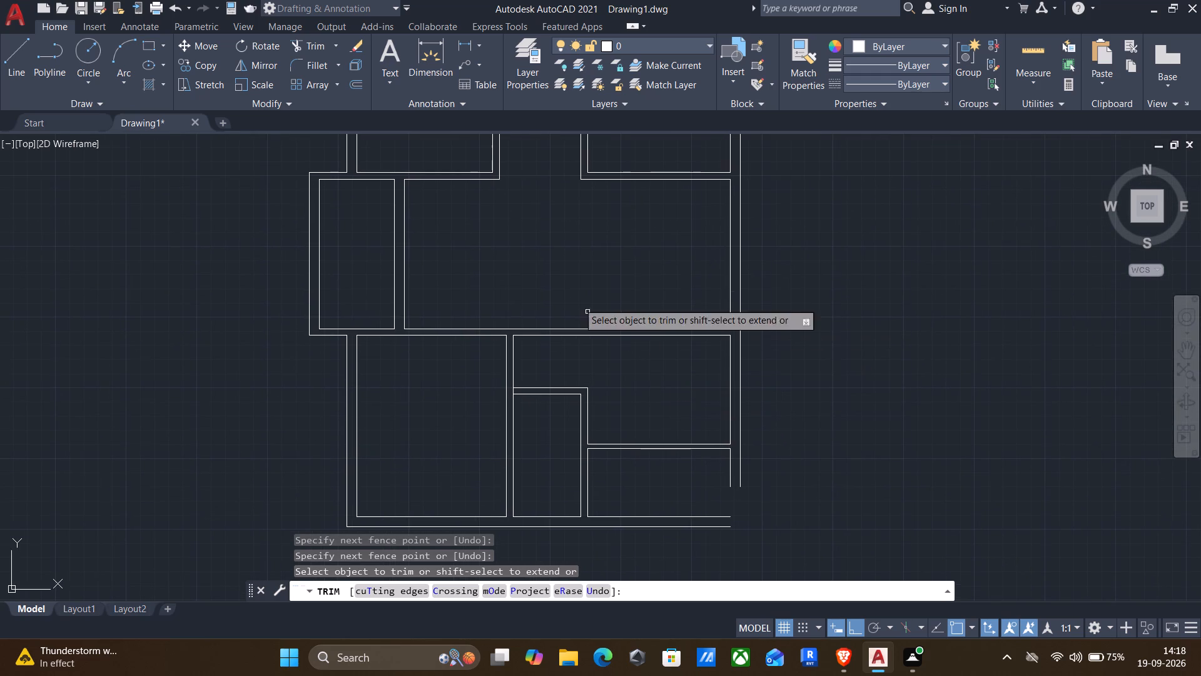
{"action": "middle_click_drag", "start_coordinate": [527, 275], "coordinate": [557, 307]}
{"action": "middle_click_drag", "start_coordinate": [560, 295], "coordinate": [560, 312]}
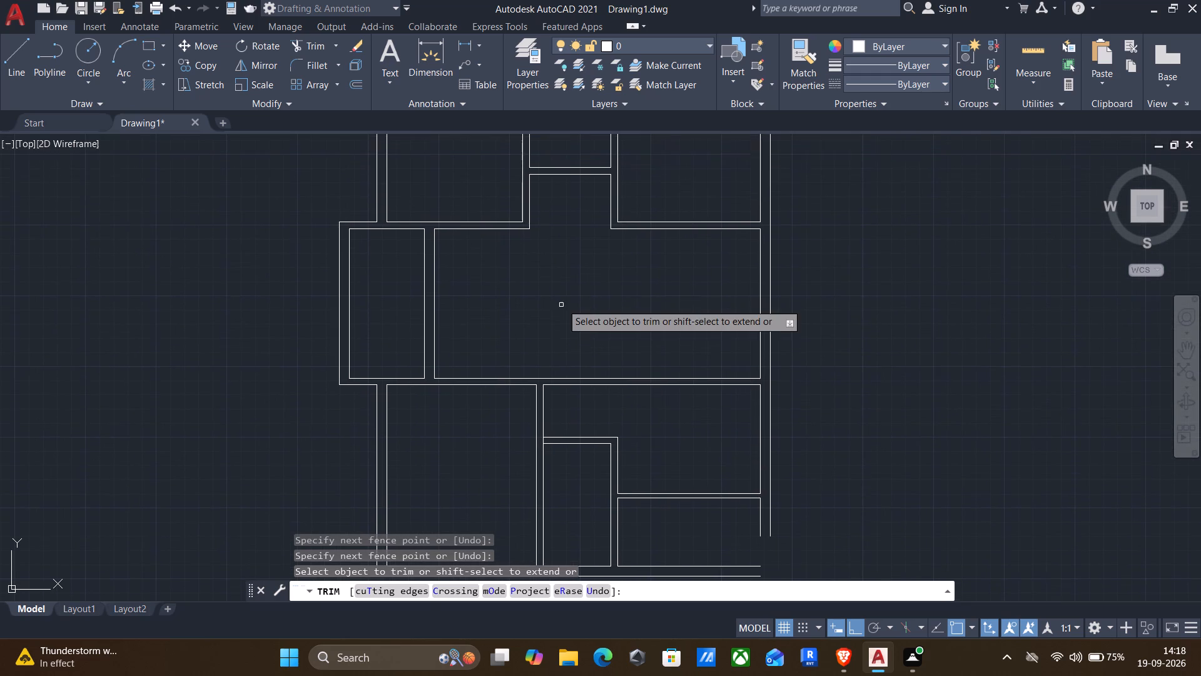
{"action": "scroll", "coordinate": [563, 292], "scroll_direction": "down", "scroll_amount": 1}
{"action": "middle_click_drag", "start_coordinate": [567, 287], "coordinate": [572, 302]}
{"action": "middle_click", "coordinate": [574, 304]}
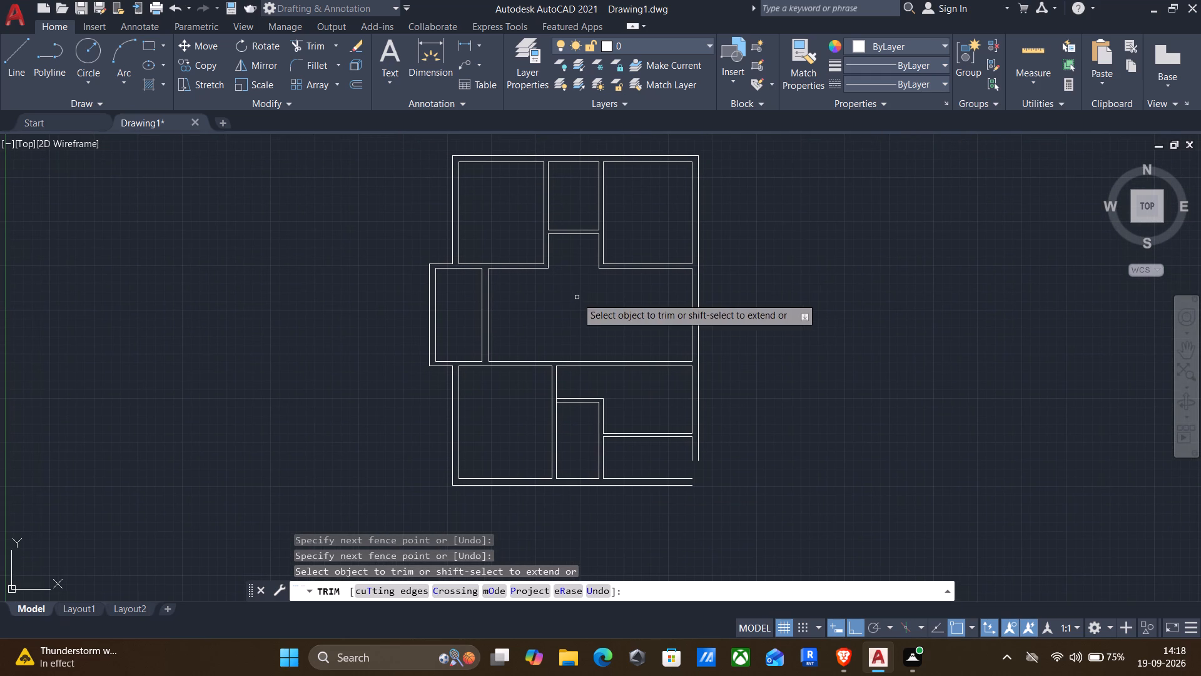
{"action": "key", "text": "Escape"}
{"action": "key", "text": "f"}
{"action": "key", "text": "Return"}
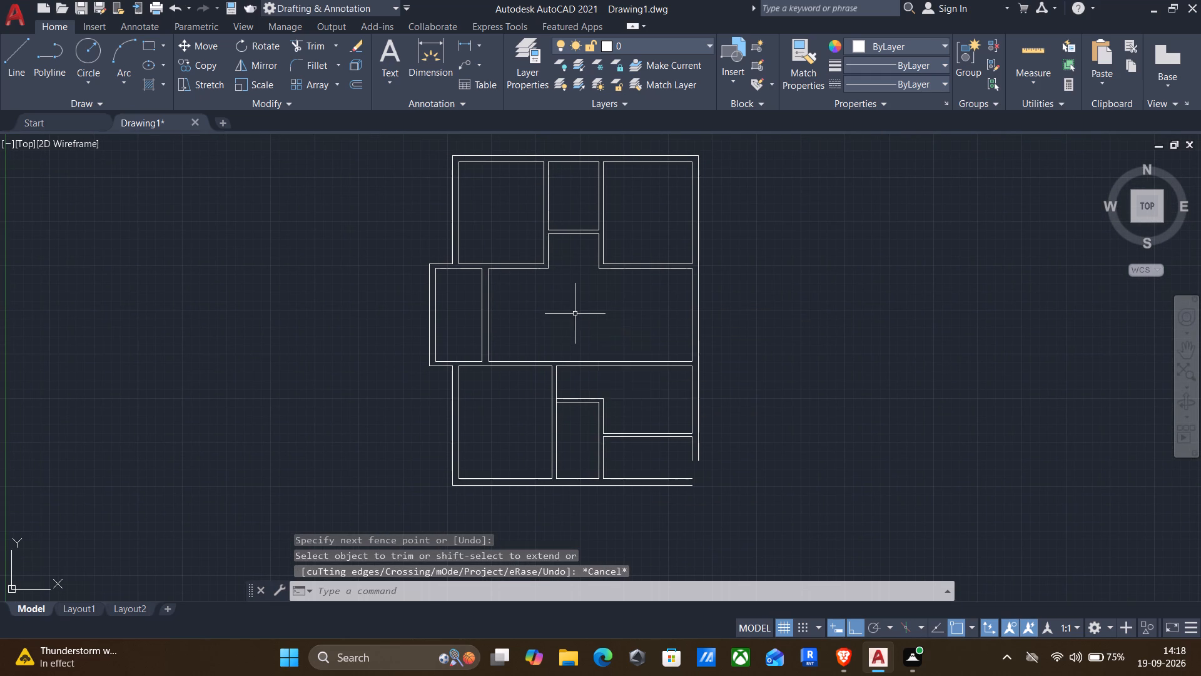
{"action": "left_click", "coordinate": [677, 479]}
{"action": "left_click", "coordinate": [692, 451]}
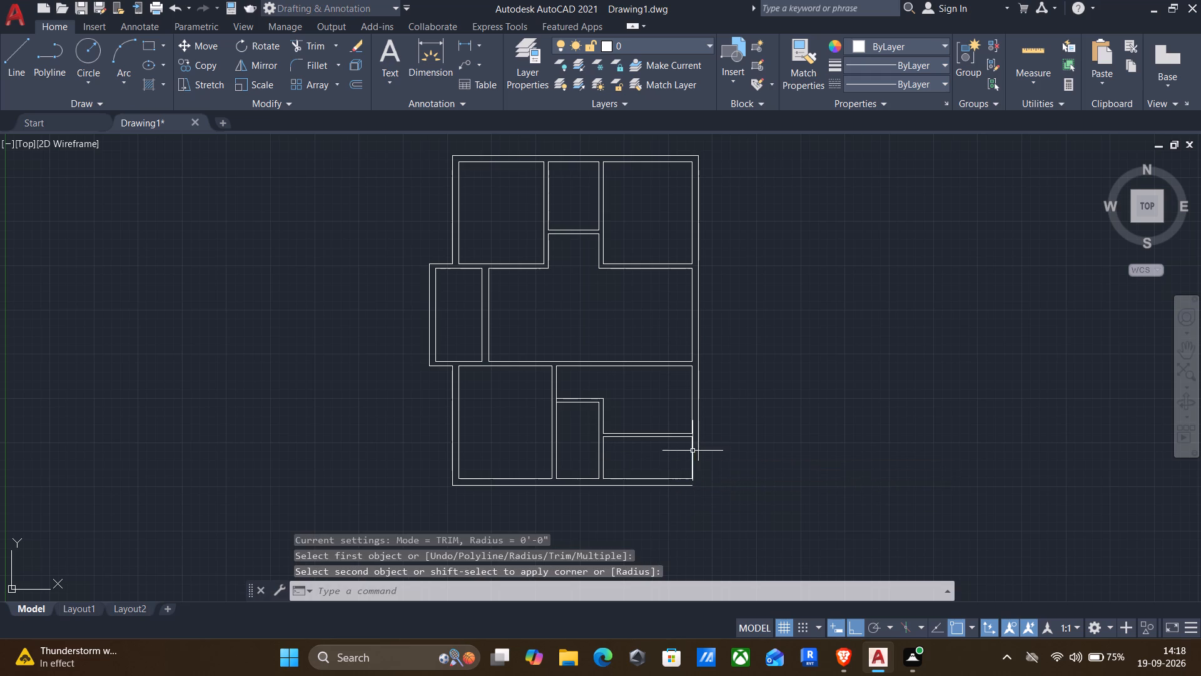
{"action": "key", "text": "Return"}
{"action": "left_click", "coordinate": [675, 486]}
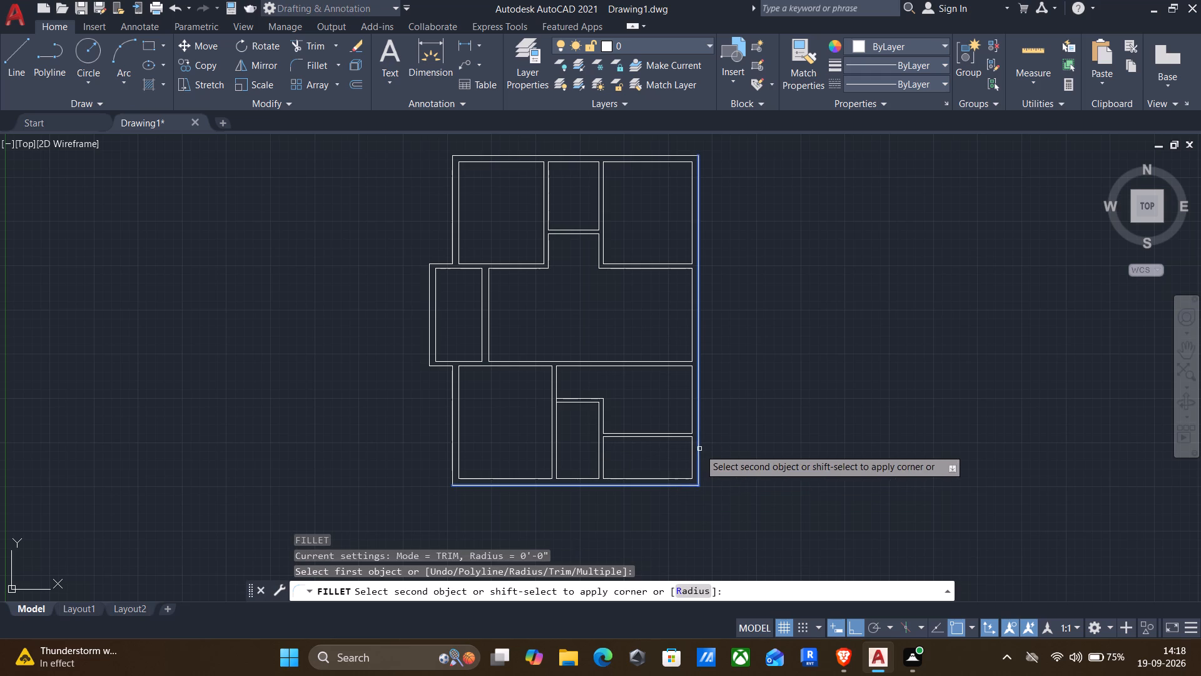
{"action": "left_click", "coordinate": [699, 449]}
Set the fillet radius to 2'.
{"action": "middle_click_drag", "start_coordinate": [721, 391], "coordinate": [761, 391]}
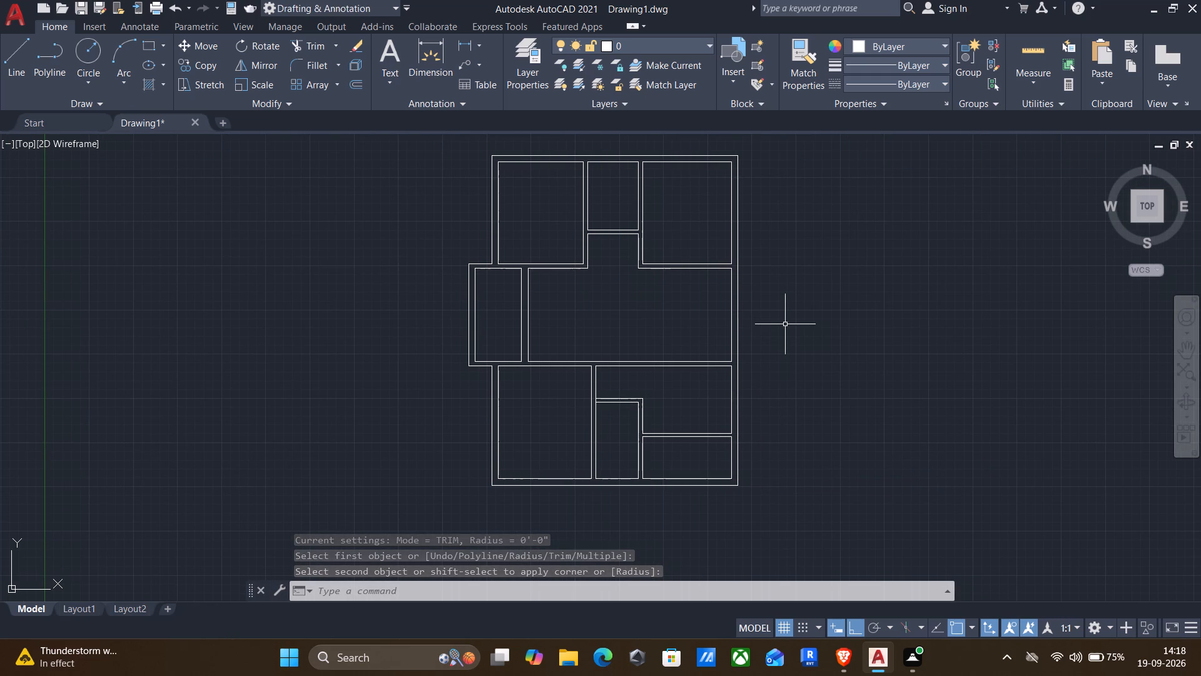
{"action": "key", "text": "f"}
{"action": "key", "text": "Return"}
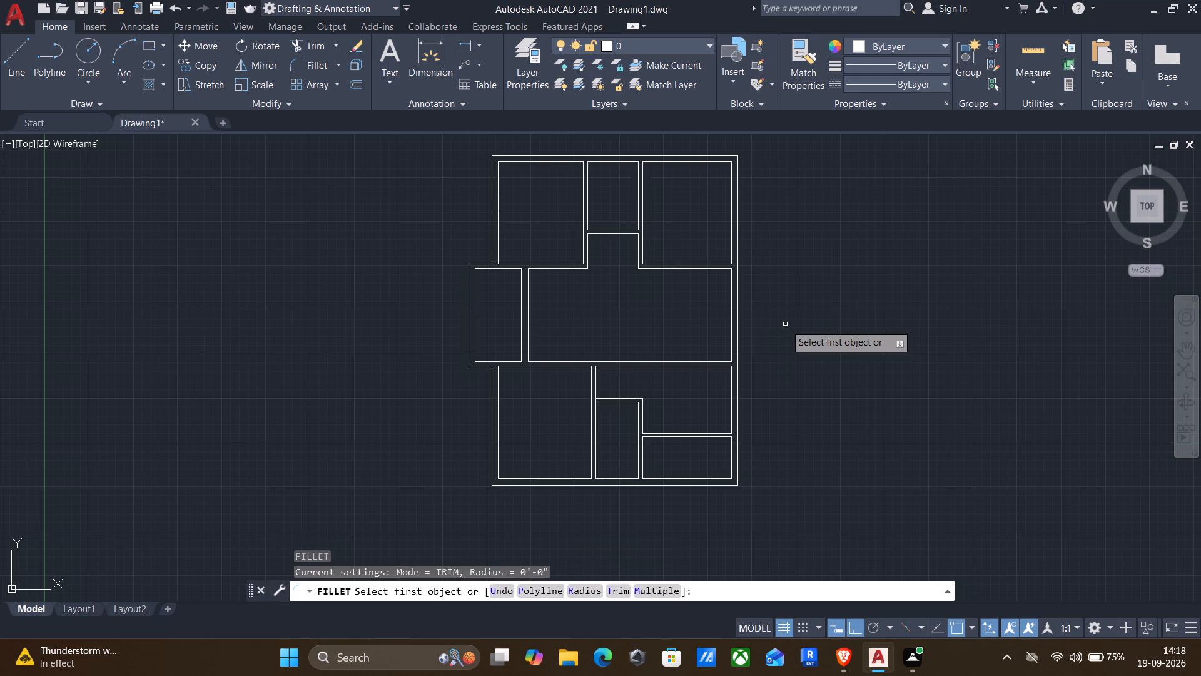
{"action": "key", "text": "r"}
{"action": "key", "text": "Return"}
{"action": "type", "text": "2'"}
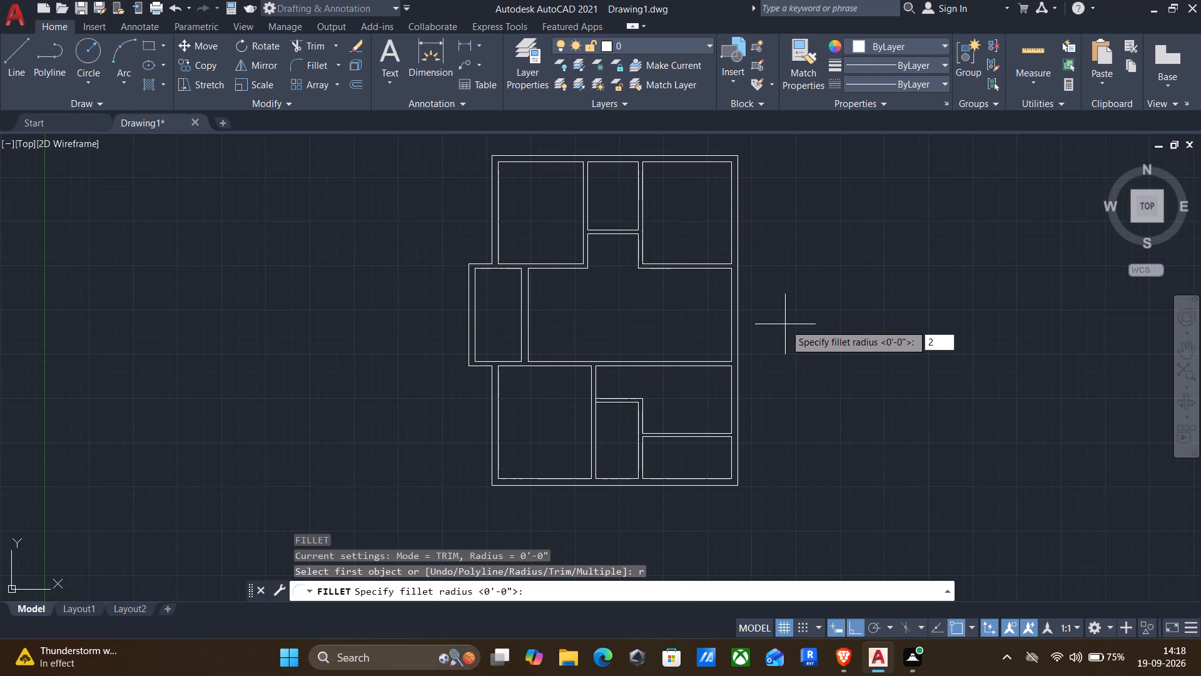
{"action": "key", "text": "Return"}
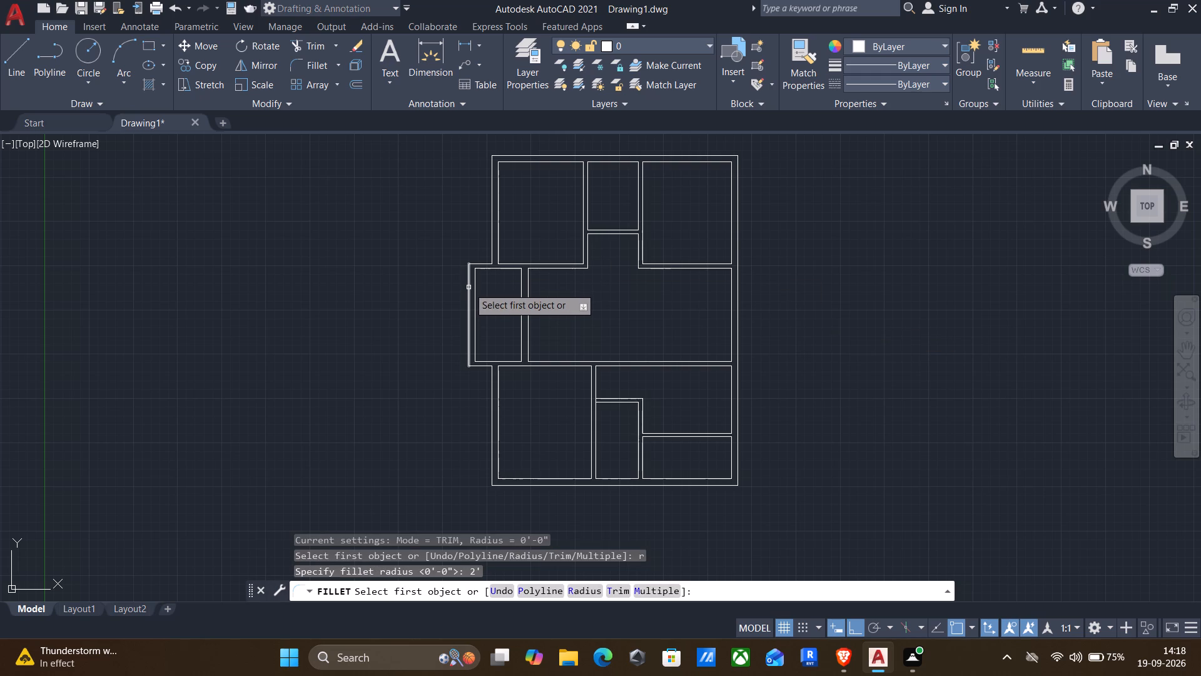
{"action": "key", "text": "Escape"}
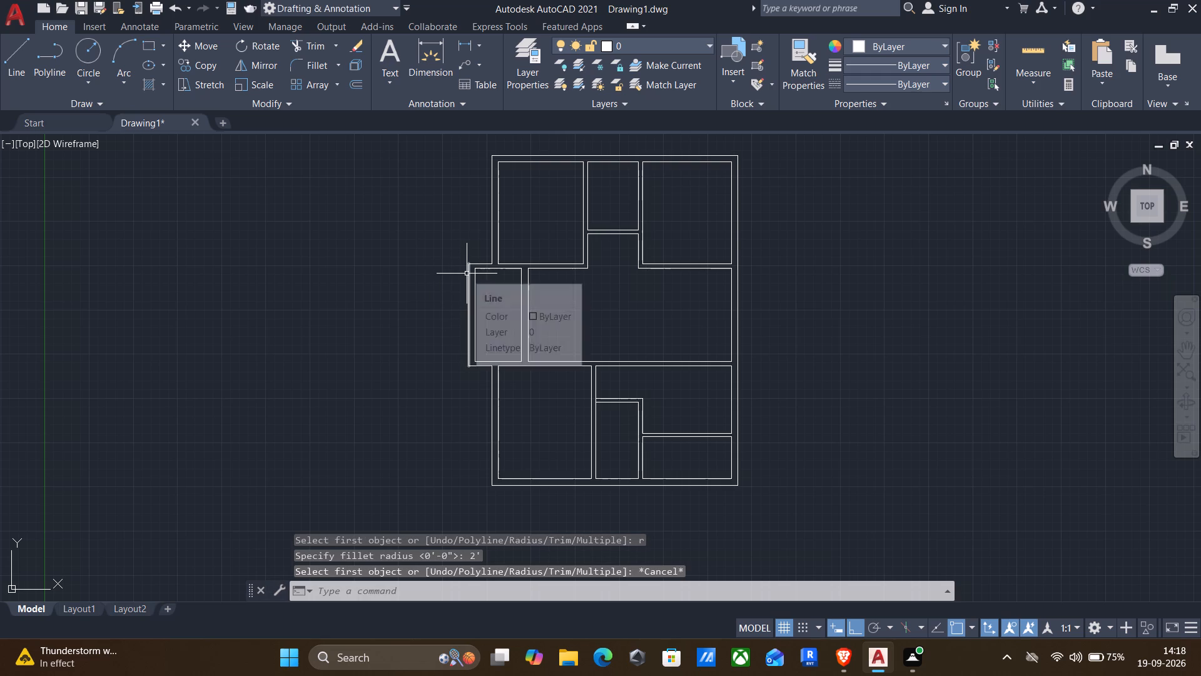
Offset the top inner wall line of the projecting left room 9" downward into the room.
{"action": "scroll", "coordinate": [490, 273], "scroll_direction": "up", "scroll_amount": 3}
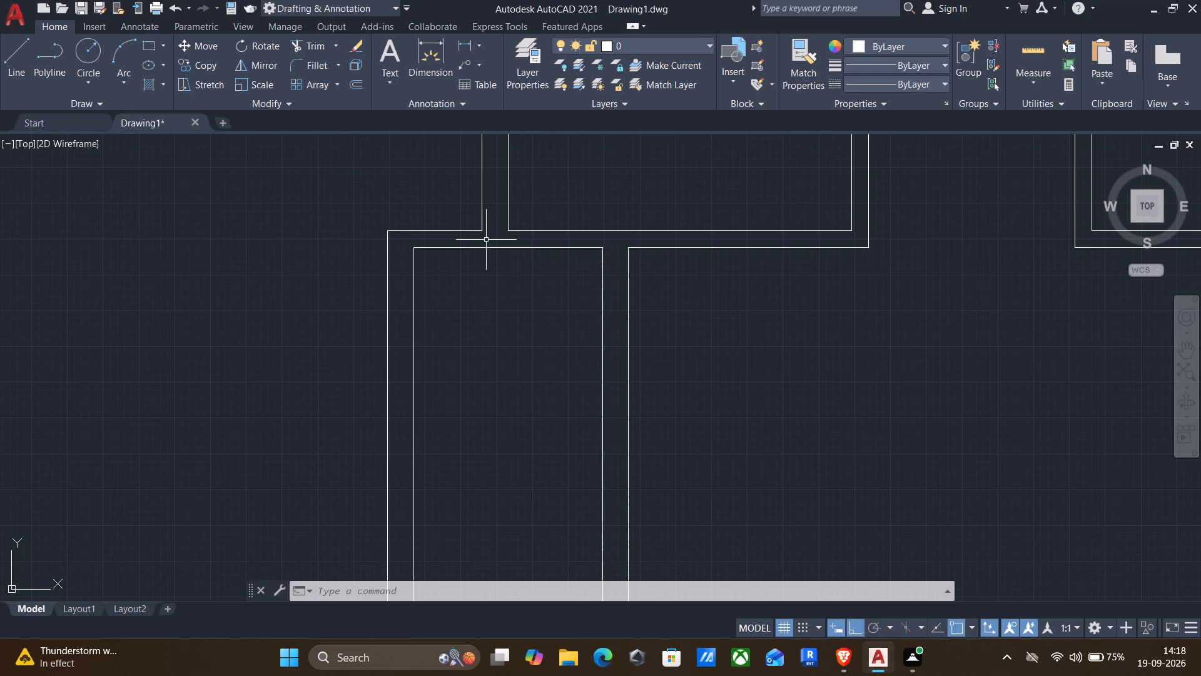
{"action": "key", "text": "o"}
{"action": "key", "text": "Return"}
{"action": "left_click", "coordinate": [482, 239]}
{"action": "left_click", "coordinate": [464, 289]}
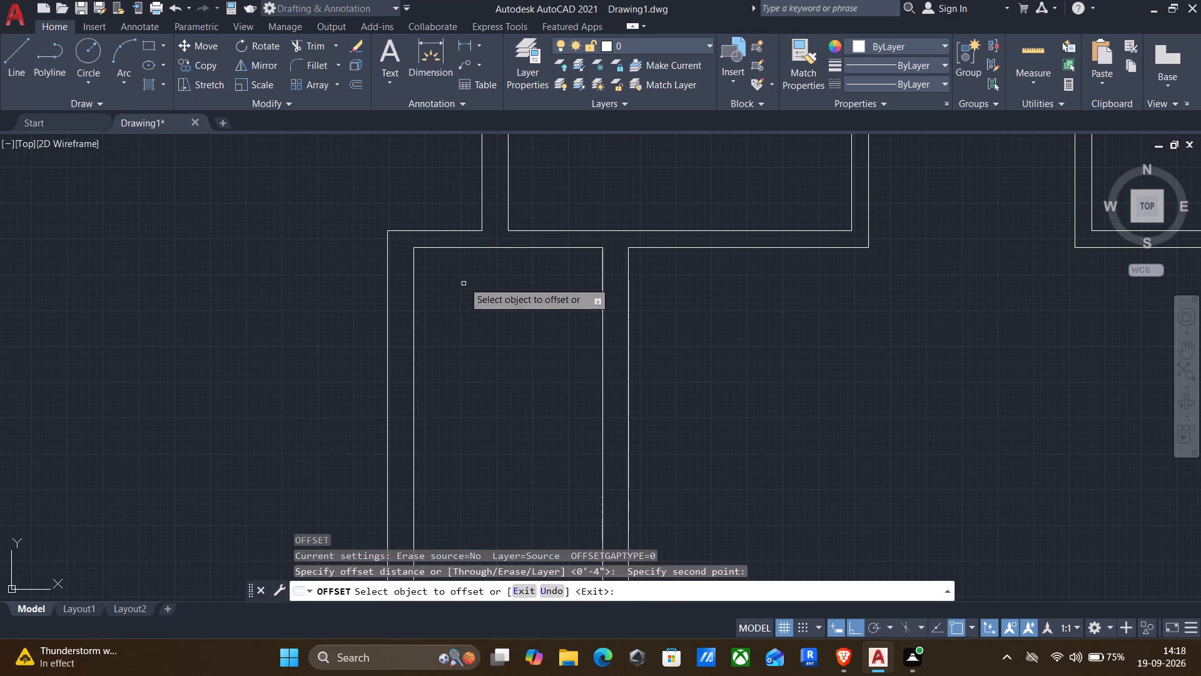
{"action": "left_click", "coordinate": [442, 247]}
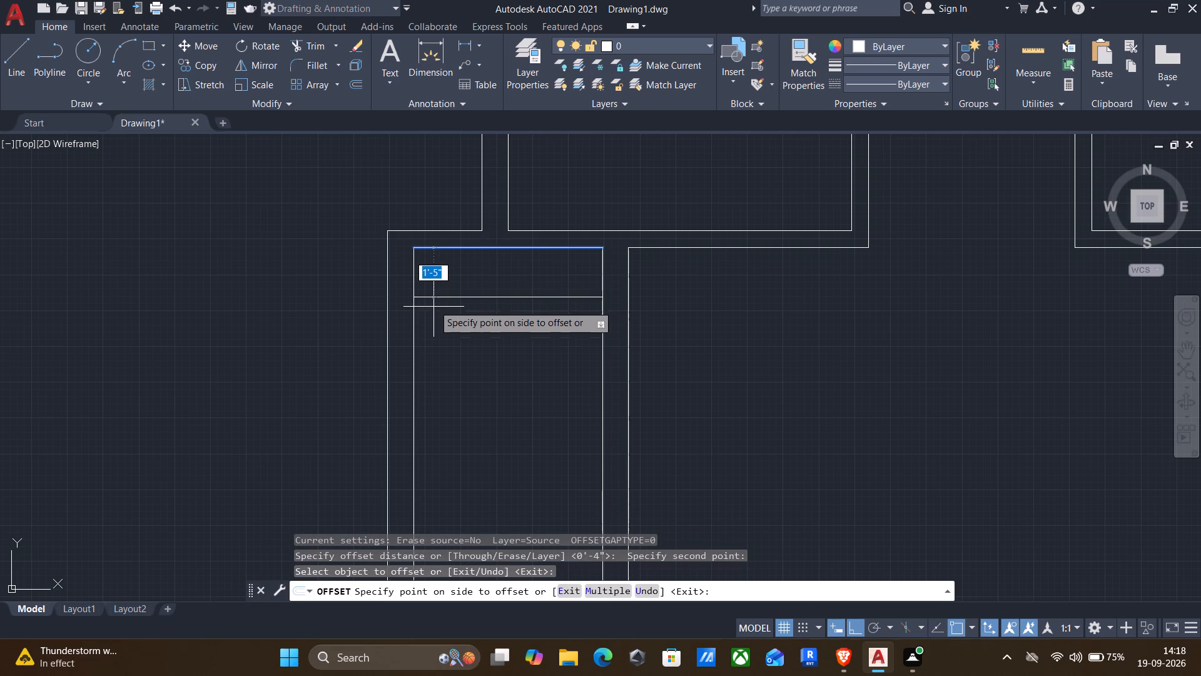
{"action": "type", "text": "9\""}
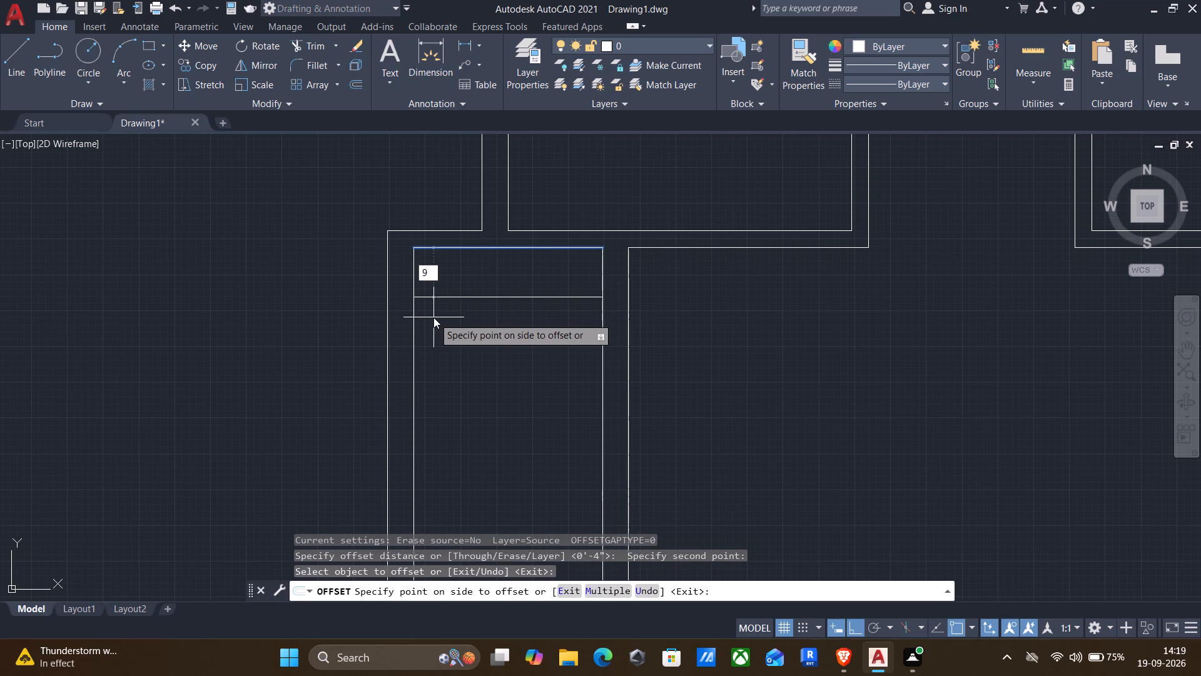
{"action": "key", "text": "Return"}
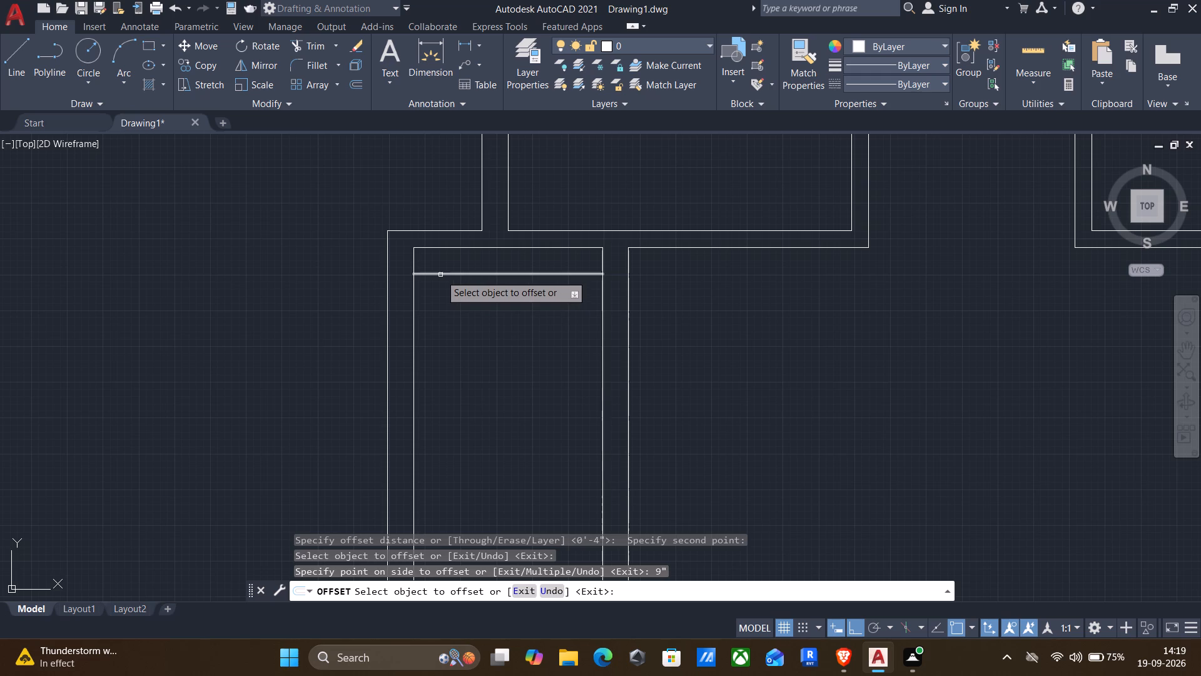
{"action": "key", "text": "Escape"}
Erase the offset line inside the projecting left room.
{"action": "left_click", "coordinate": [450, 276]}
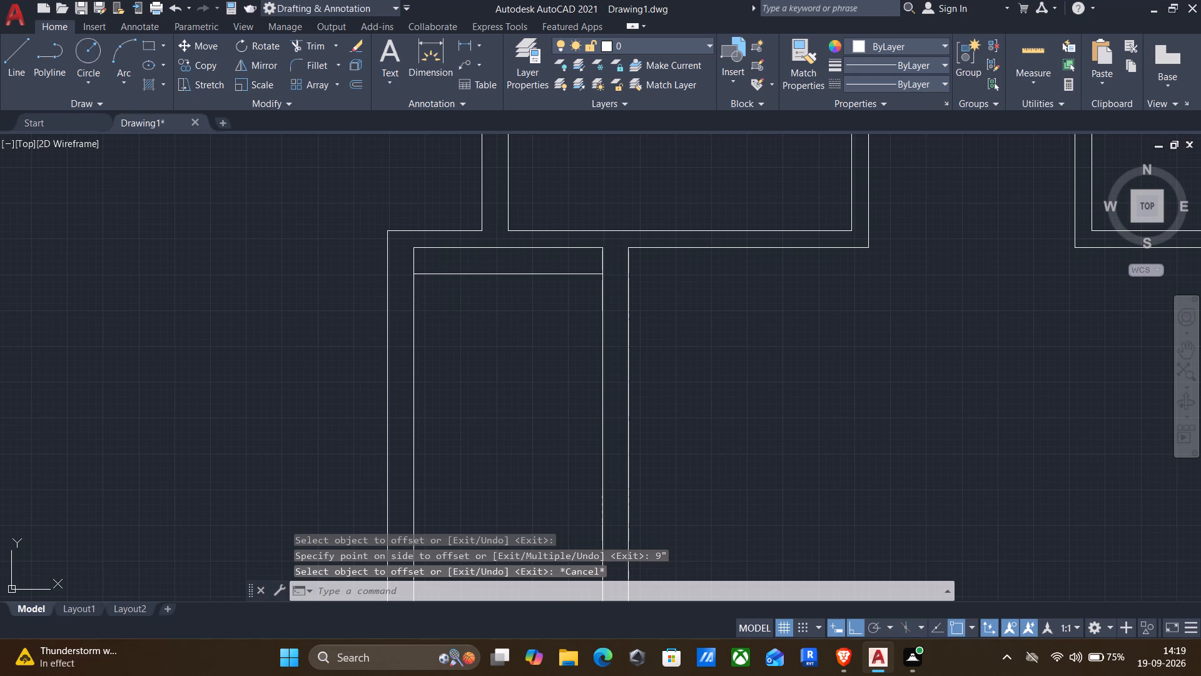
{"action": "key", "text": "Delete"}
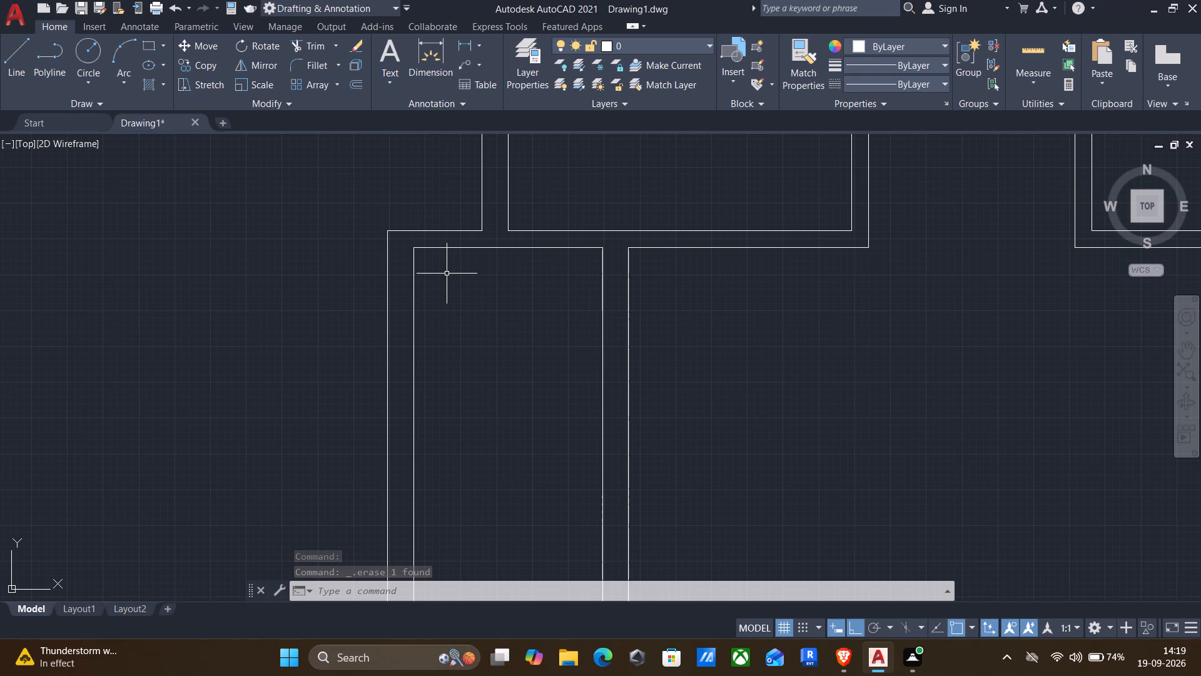
Offset the short outer line at the bottom of the projecting left room 3" downward.
{"action": "scroll", "coordinate": [472, 347], "scroll_direction": "down", "scroll_amount": 1}
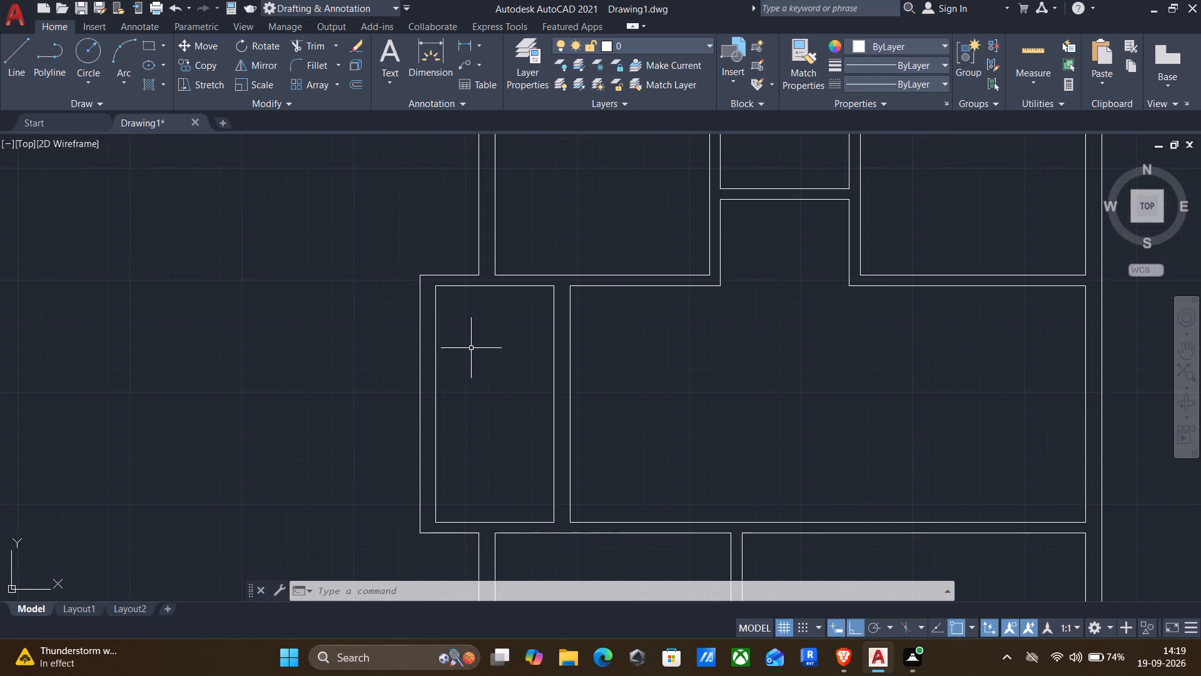
{"action": "middle_click_drag", "start_coordinate": [449, 361], "coordinate": [460, 308]}
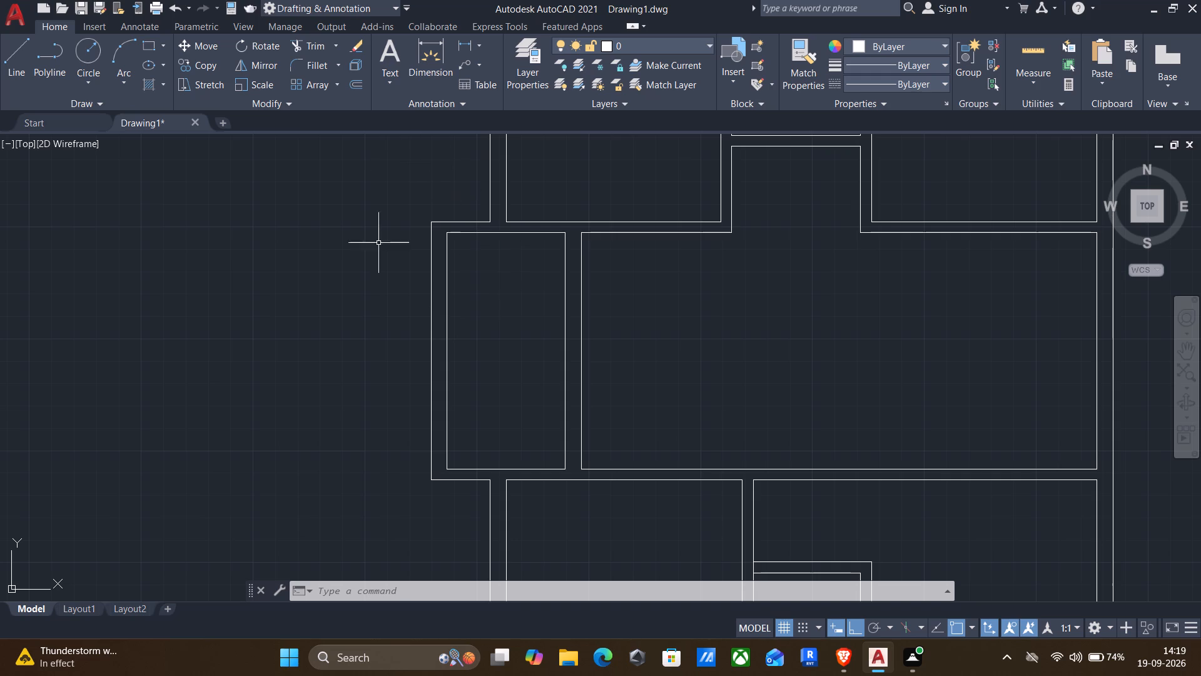
{"action": "middle_click_drag", "start_coordinate": [370, 332], "coordinate": [432, 171]}
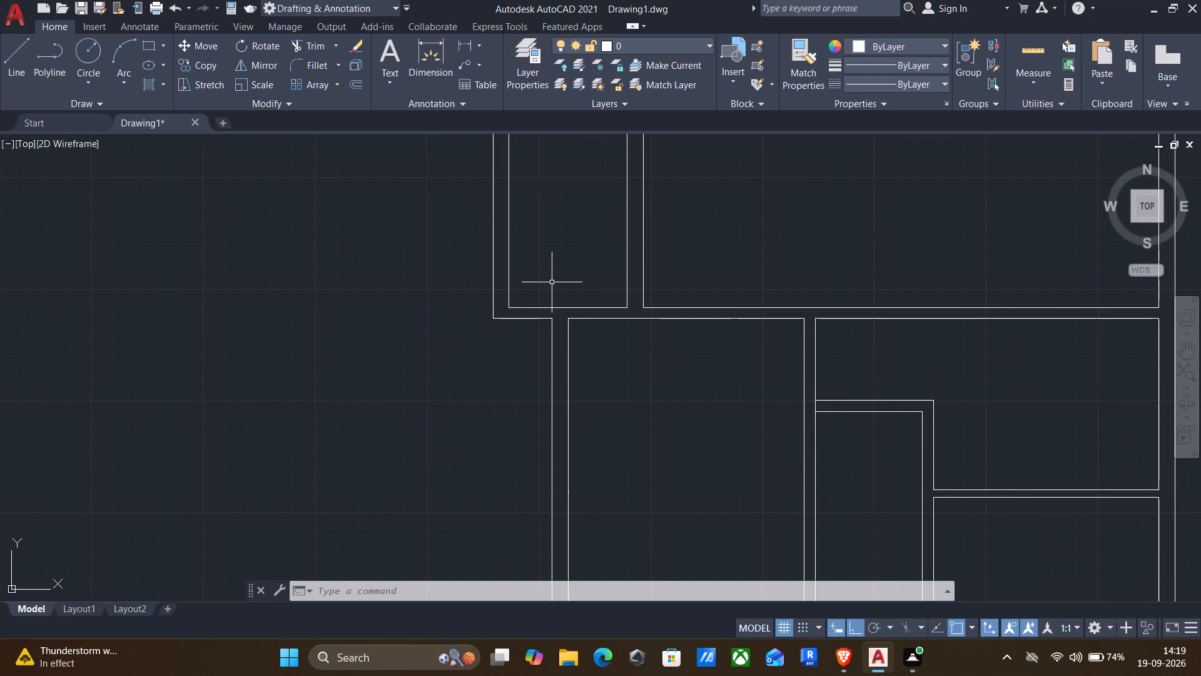
{"action": "key", "text": "o"}
{"action": "key", "text": "Return"}
{"action": "left_click", "coordinate": [525, 322]}
{"action": "left_click", "coordinate": [509, 378]}
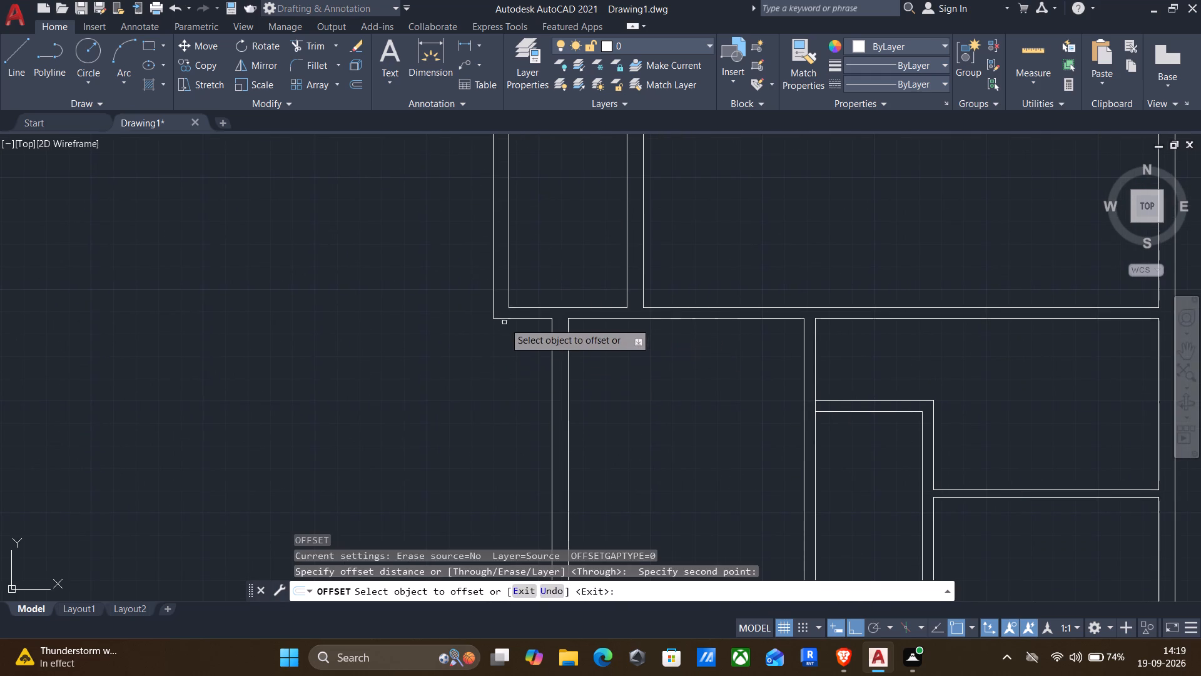
{"action": "left_click", "coordinate": [504, 318]}
{"action": "key", "text": "3"}
{"action": "key", "text": "shift+quotedbl"}
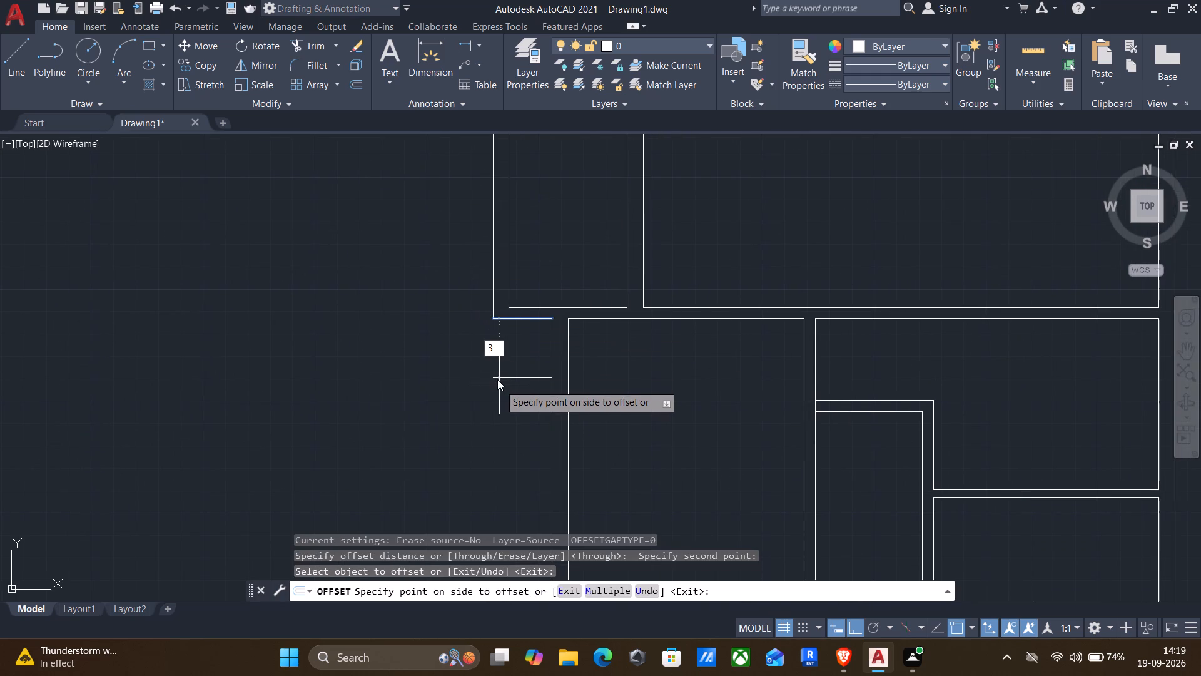
{"action": "key", "text": "Return"}
{"action": "key", "text": "Return"}
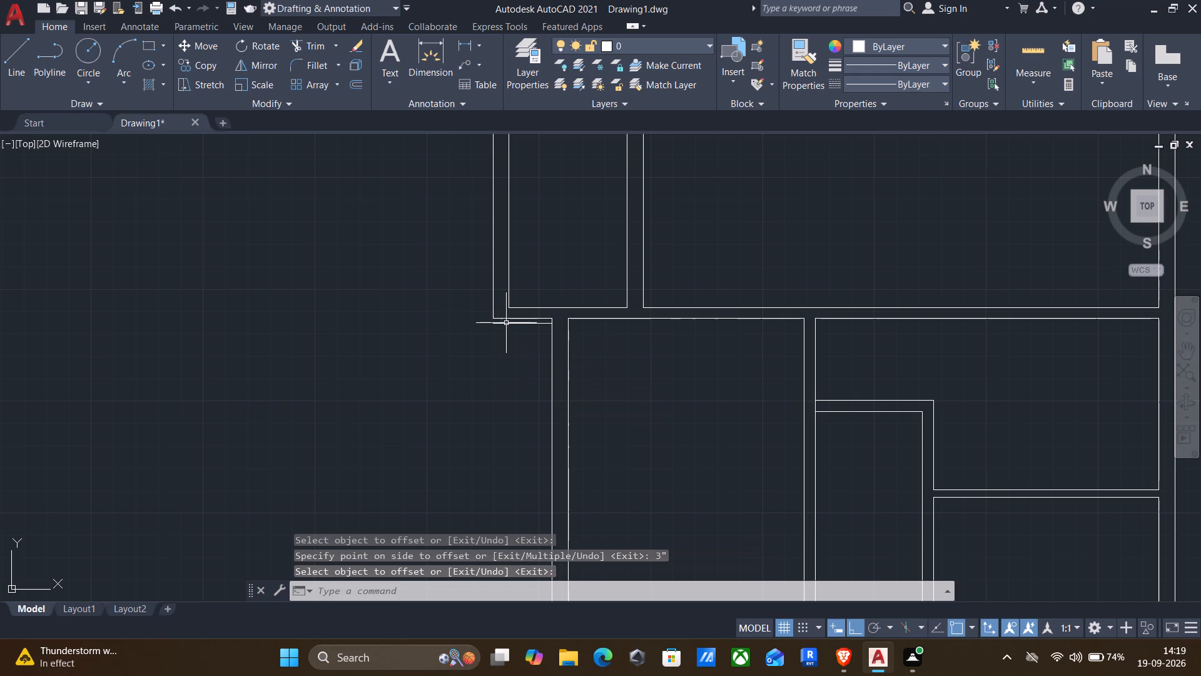
Fillet both ends of the 3" offset line below the projecting left room to the adjoining vertical outer wall lines with radius 0.
{"action": "key", "text": "f"}
{"action": "key", "text": "Return"}
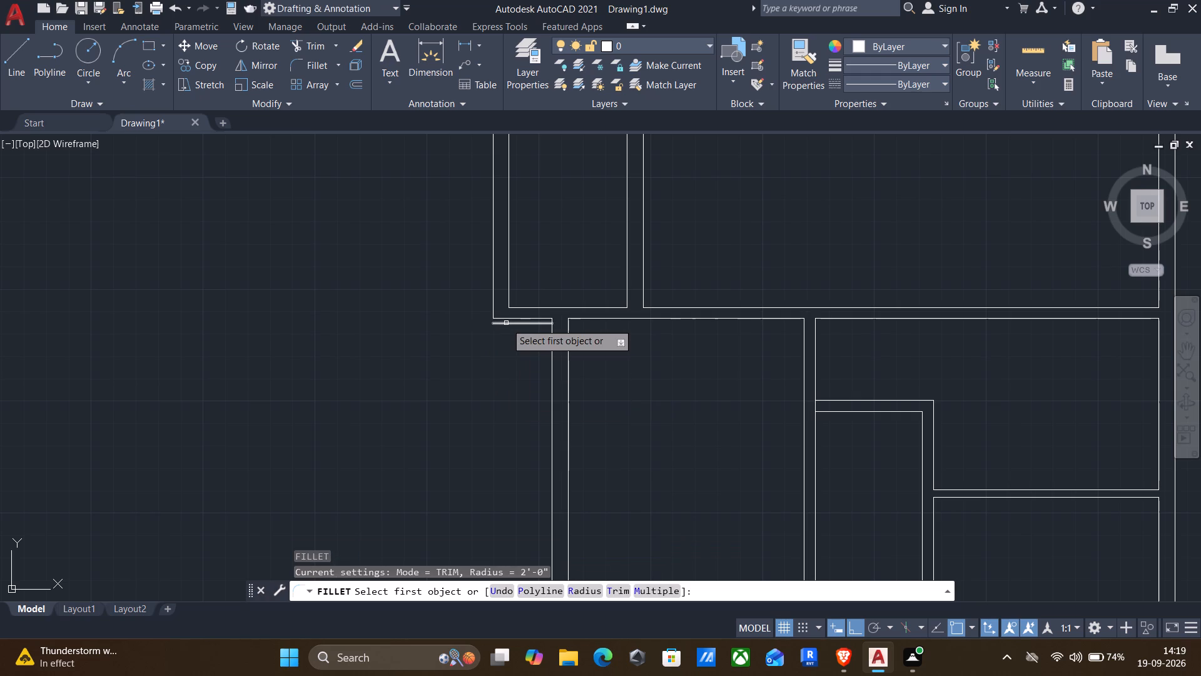
{"action": "key", "text": "r"}
{"action": "key", "text": "Return"}
{"action": "key", "text": "0"}
{"action": "key", "text": "Return"}
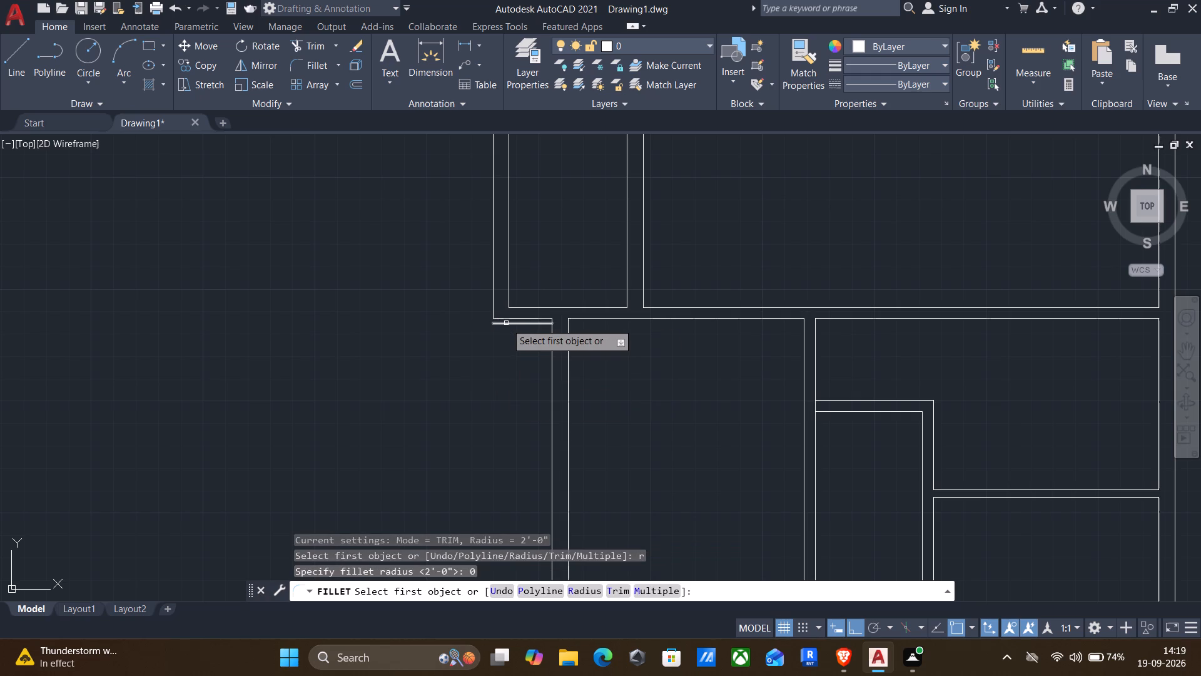
{"action": "scroll", "coordinate": [487, 290], "scroll_direction": "up", "scroll_amount": 1}
{"action": "left_click", "coordinate": [492, 304]}
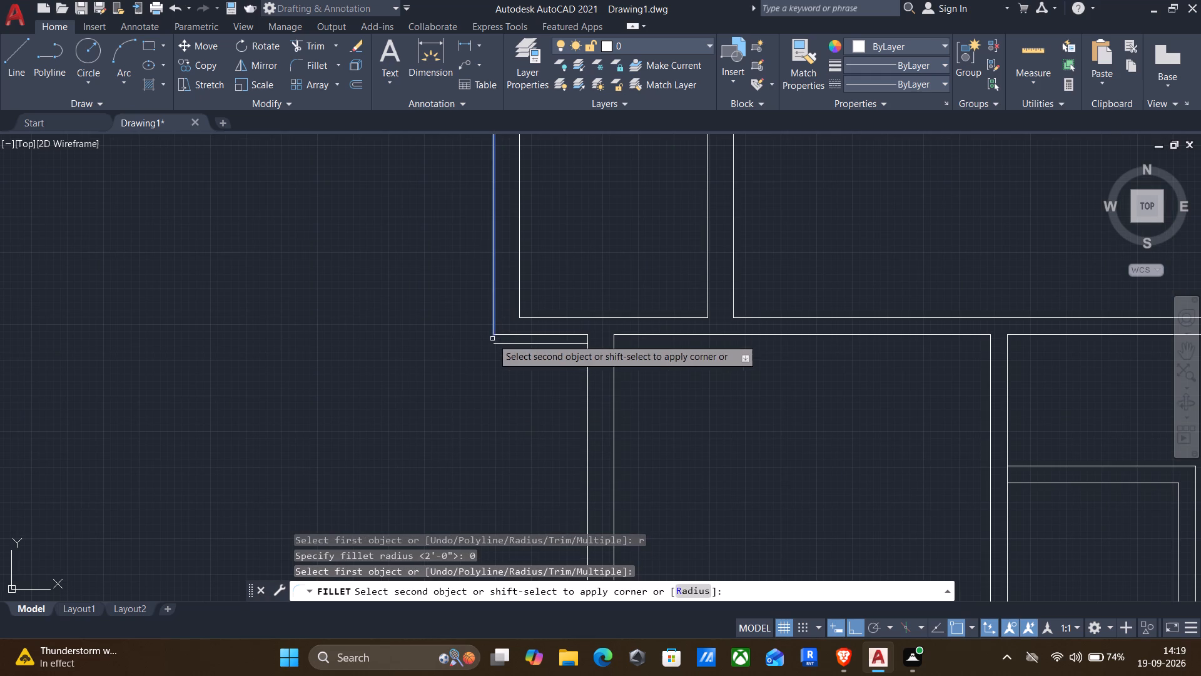
{"action": "left_click", "coordinate": [499, 346]}
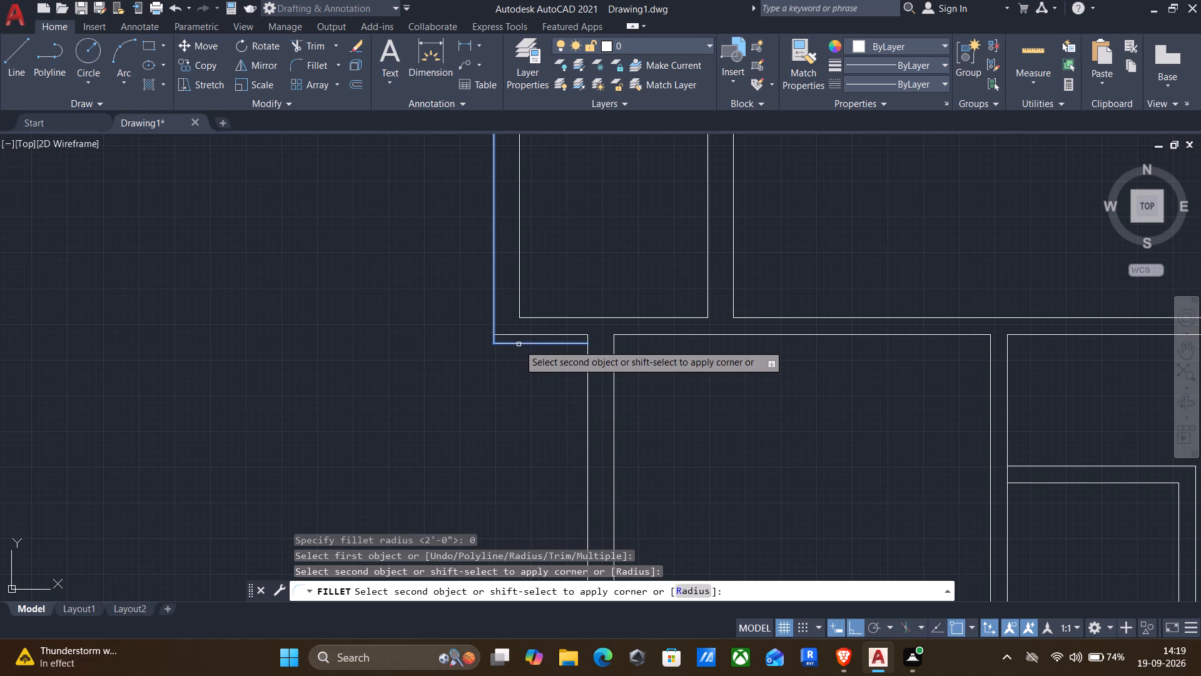
{"action": "left_click", "coordinate": [519, 344]}
{"action": "key", "text": "Return"}
{"action": "left_click", "coordinate": [552, 342]}
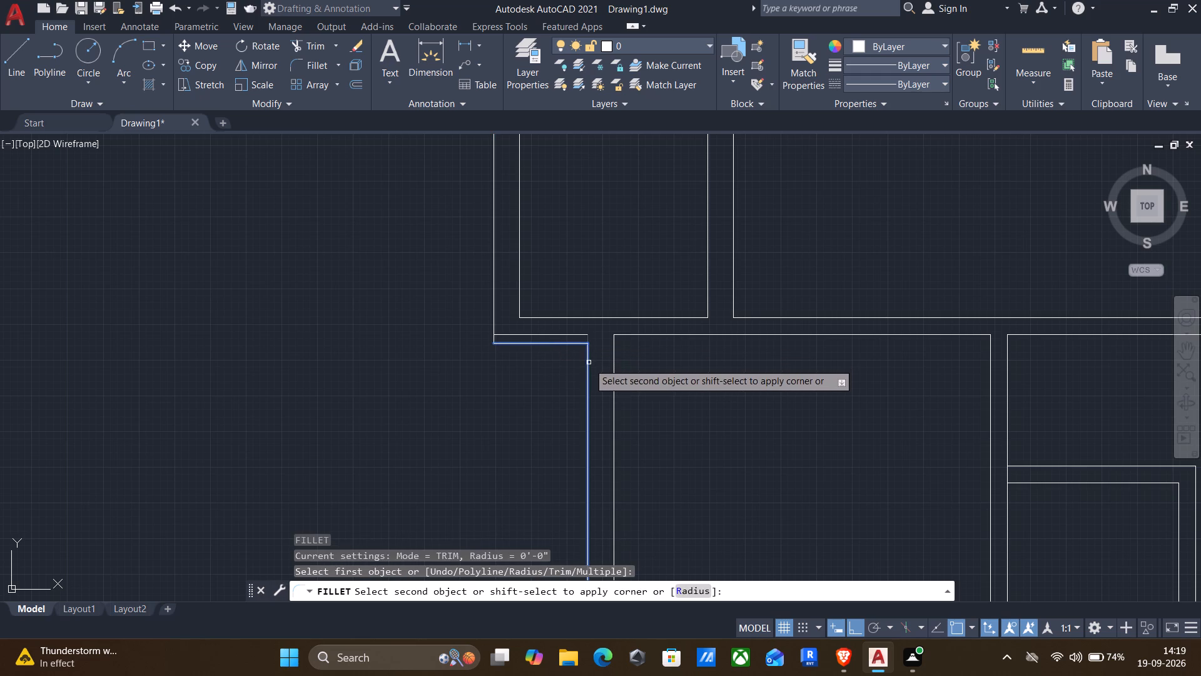
{"action": "left_click", "coordinate": [587, 364]}
Erase the original short outer line at the bottom of the projecting left room.
{"action": "left_click", "coordinate": [554, 337]}
{"action": "key", "text": "Delete"}
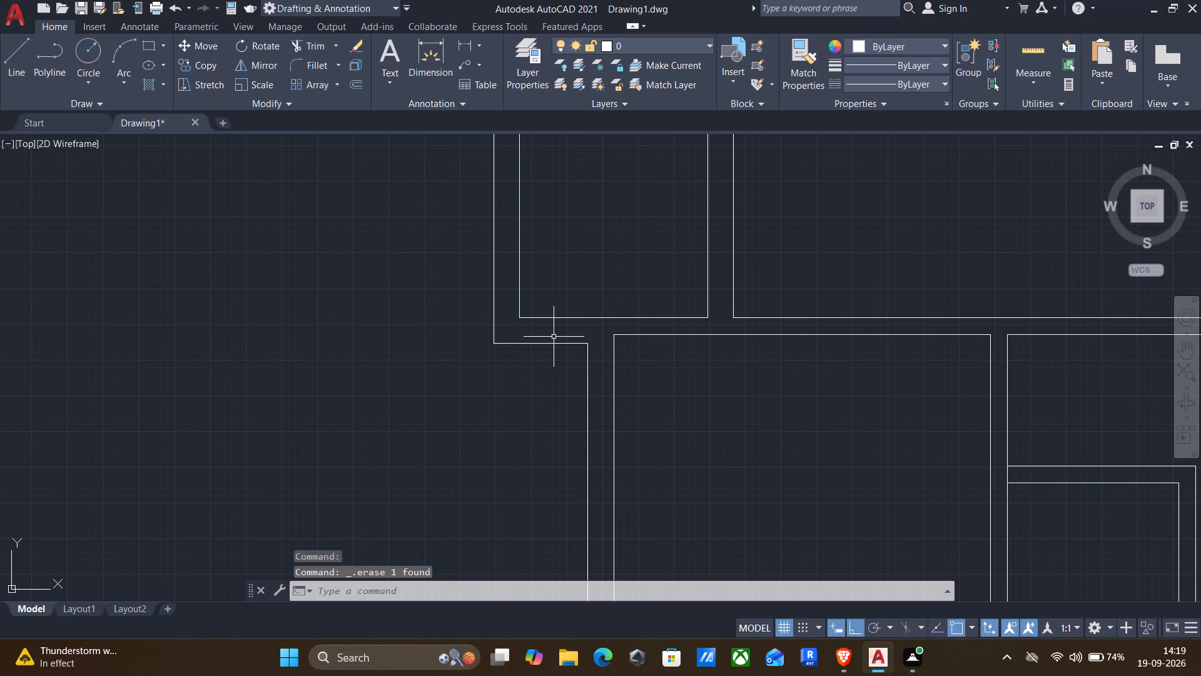
Offset the top inner wall line of the projecting left room 3" downward into the room.
{"action": "scroll", "coordinate": [486, 381], "scroll_direction": "down", "scroll_amount": 1}
{"action": "middle_click_drag", "start_coordinate": [470, 401], "coordinate": [481, 353]}
{"action": "scroll", "coordinate": [477, 342], "scroll_direction": "down", "scroll_amount": 1}
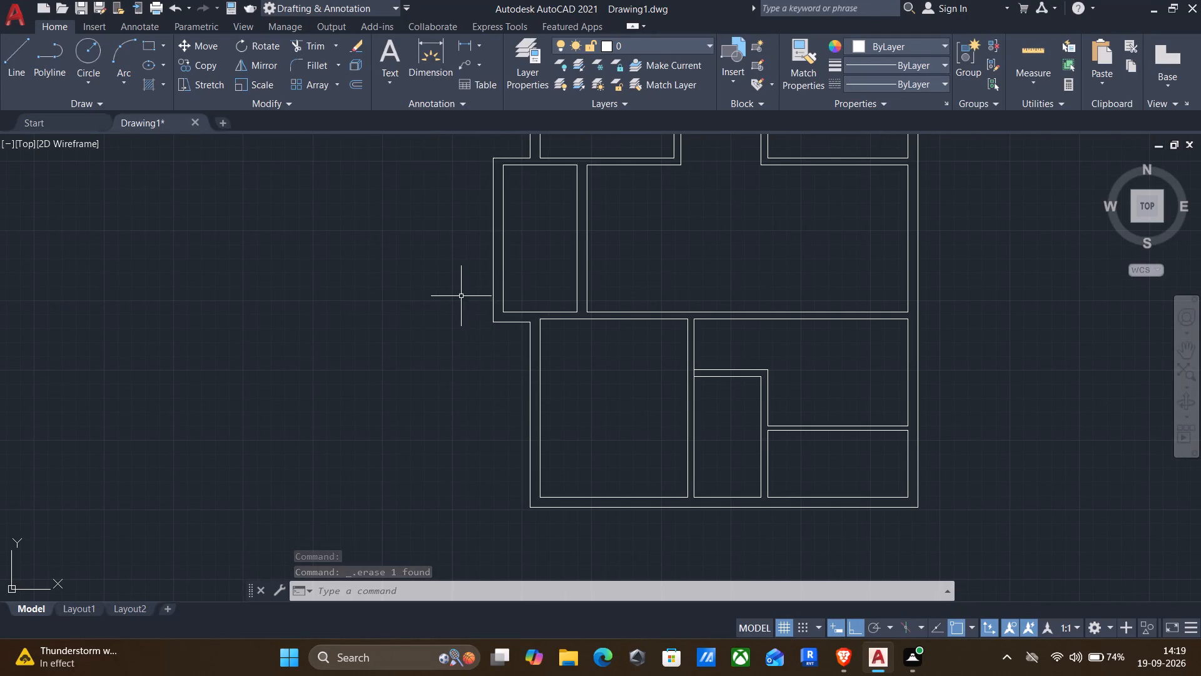
{"action": "middle_click_drag", "start_coordinate": [465, 332], "coordinate": [486, 374]}
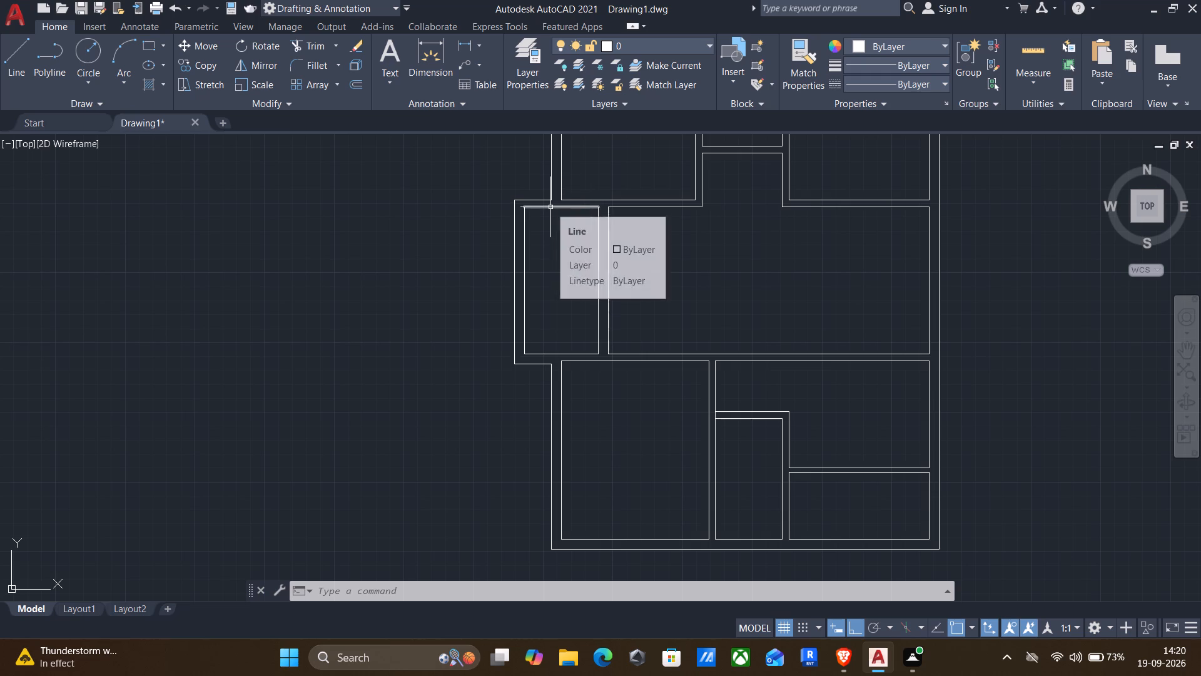
{"action": "key", "text": "o"}
{"action": "key", "text": "Return"}
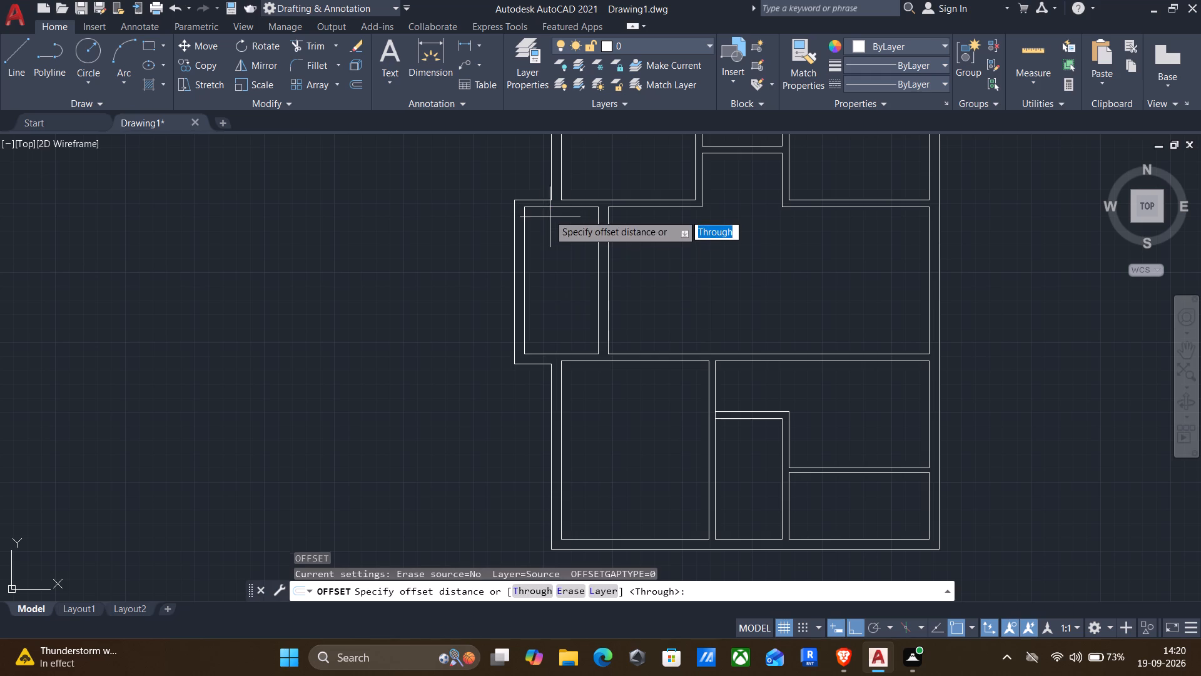
{"action": "left_click", "coordinate": [549, 213]}
{"action": "left_click", "coordinate": [548, 268]}
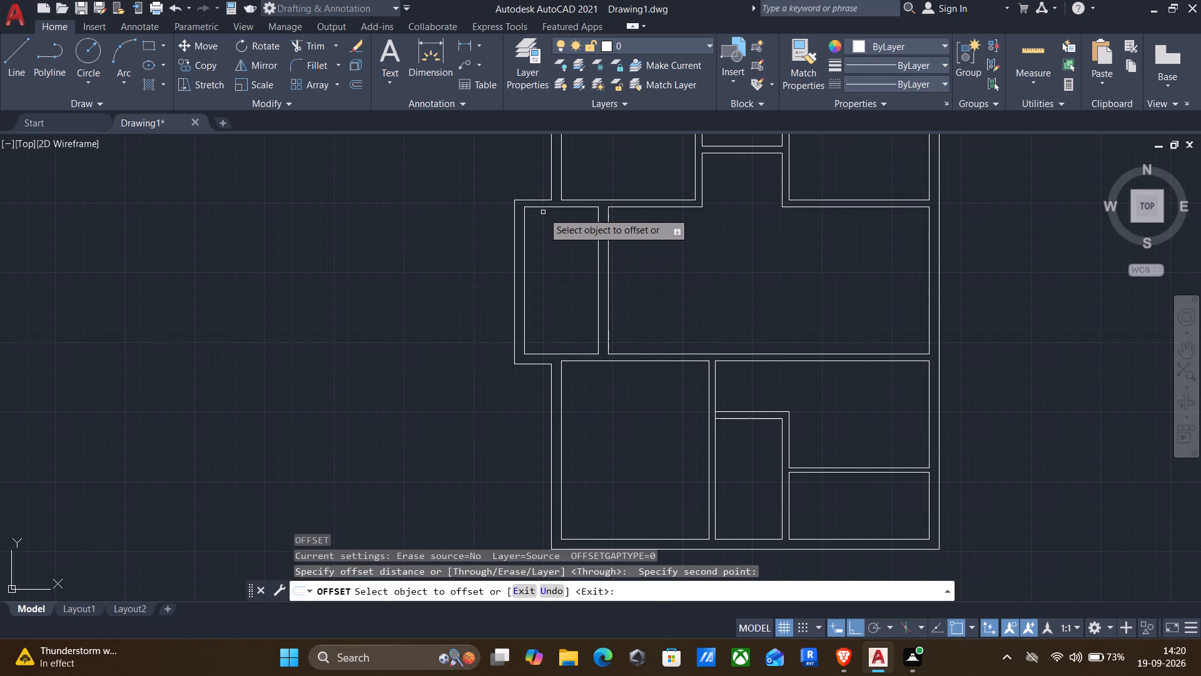
{"action": "left_click", "coordinate": [540, 209]}
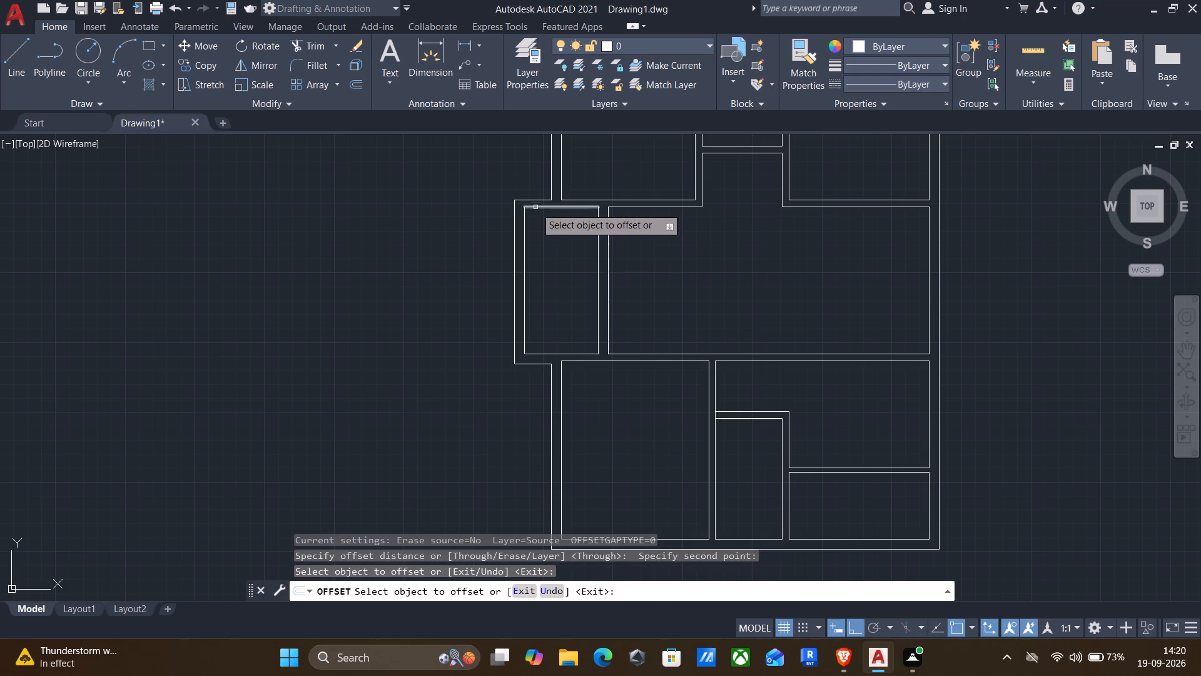
{"action": "left_click", "coordinate": [534, 207]}
{"action": "key", "text": "3"}
{"action": "key", "text": "shift+quotedbl"}
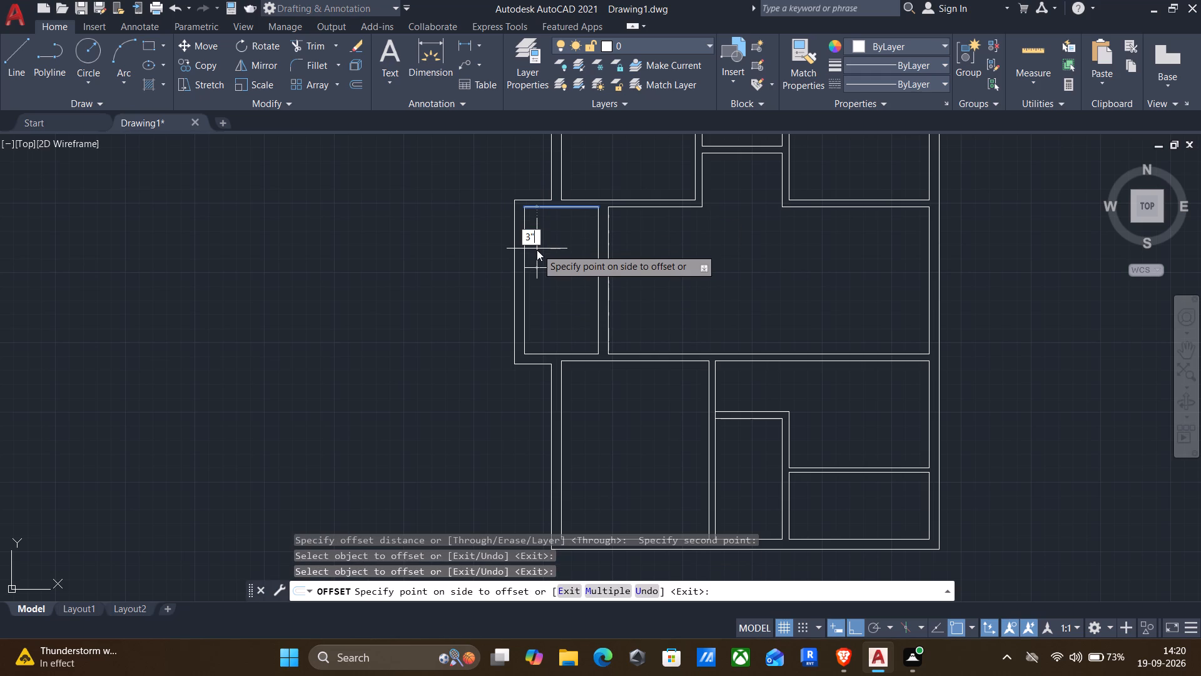
{"action": "key", "text": "Return"}
{"action": "key", "text": "Return"}
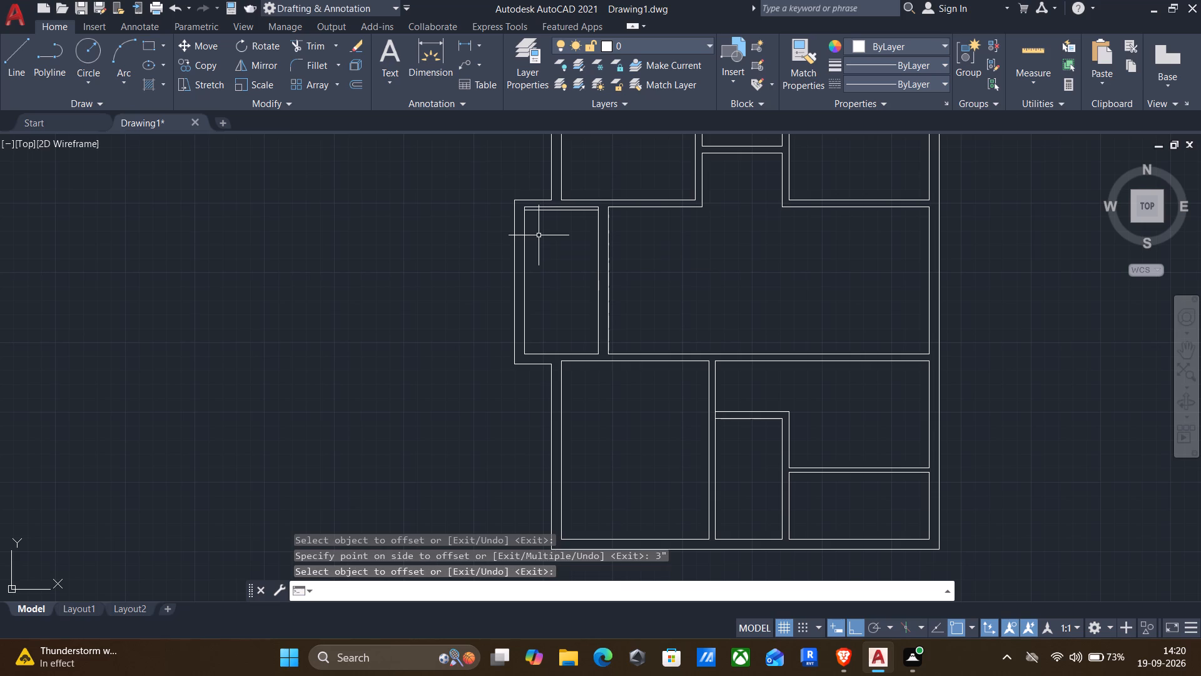
Erase the original top inner wall line of the projecting left room.
{"action": "middle_click_drag", "start_coordinate": [539, 236], "coordinate": [529, 266]}
{"action": "scroll", "coordinate": [531, 243], "scroll_direction": "up", "scroll_amount": 2}
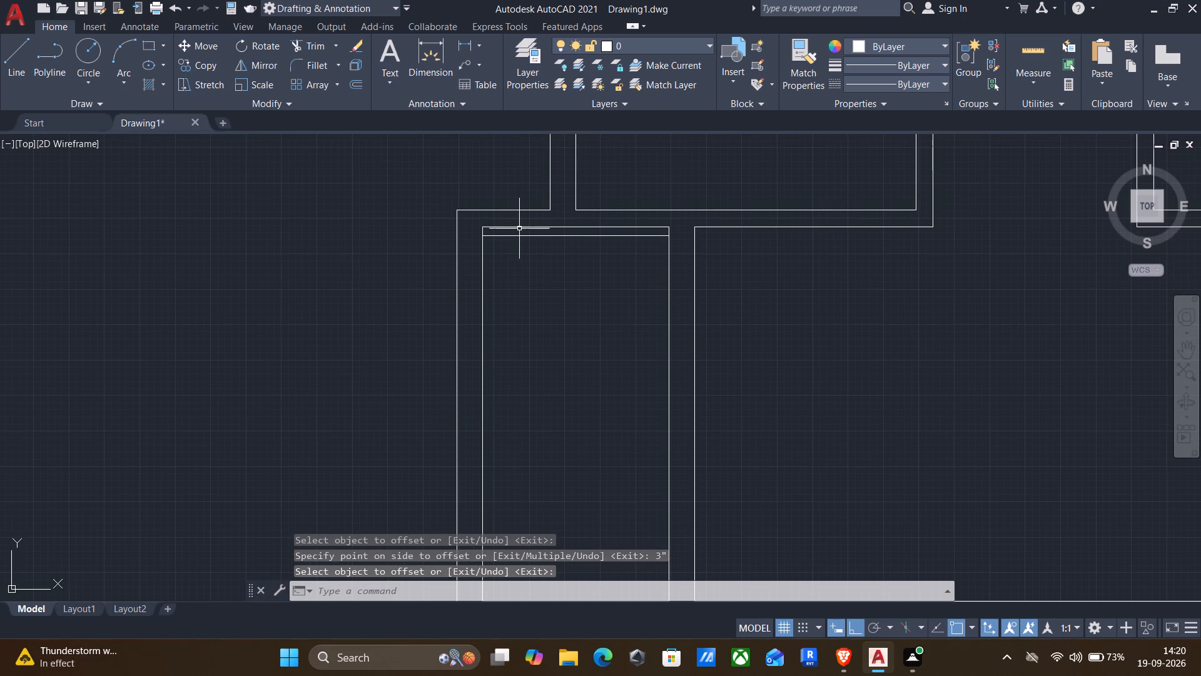
{"action": "left_click", "coordinate": [519, 228]}
{"action": "key", "text": "Delete"}
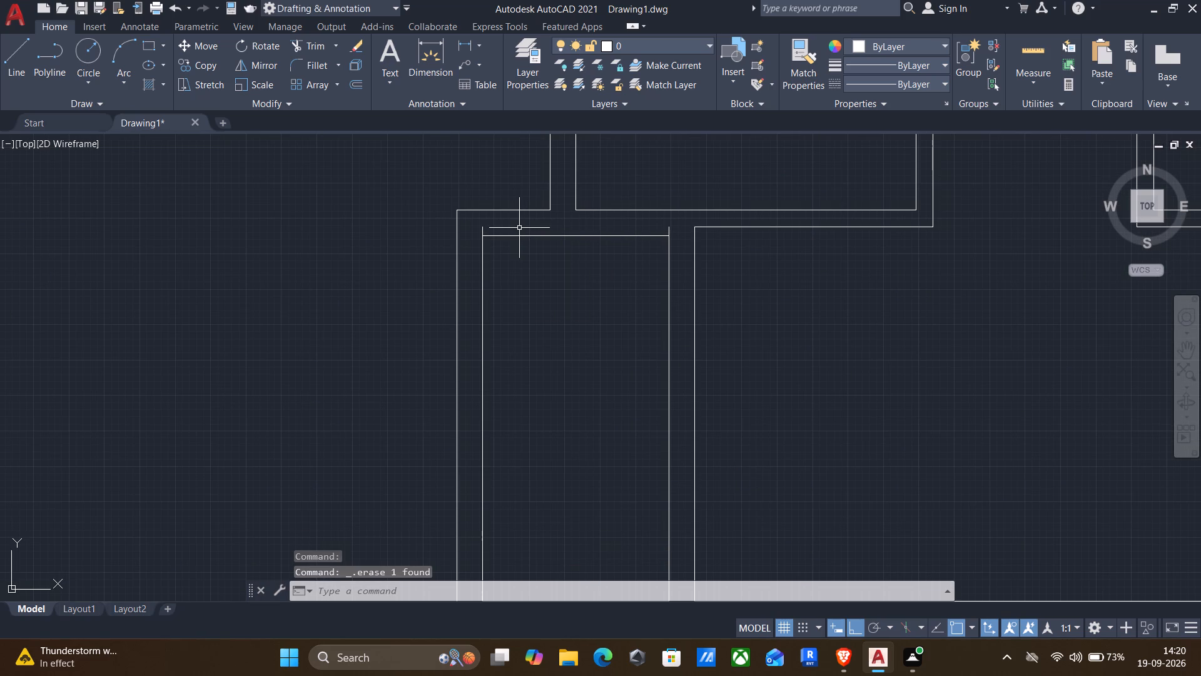
Fillet the two top inner corners of the projecting left room with radius 0, joining the offset line to both side walls.
{"action": "key", "text": "f"}
{"action": "key", "text": "Return"}
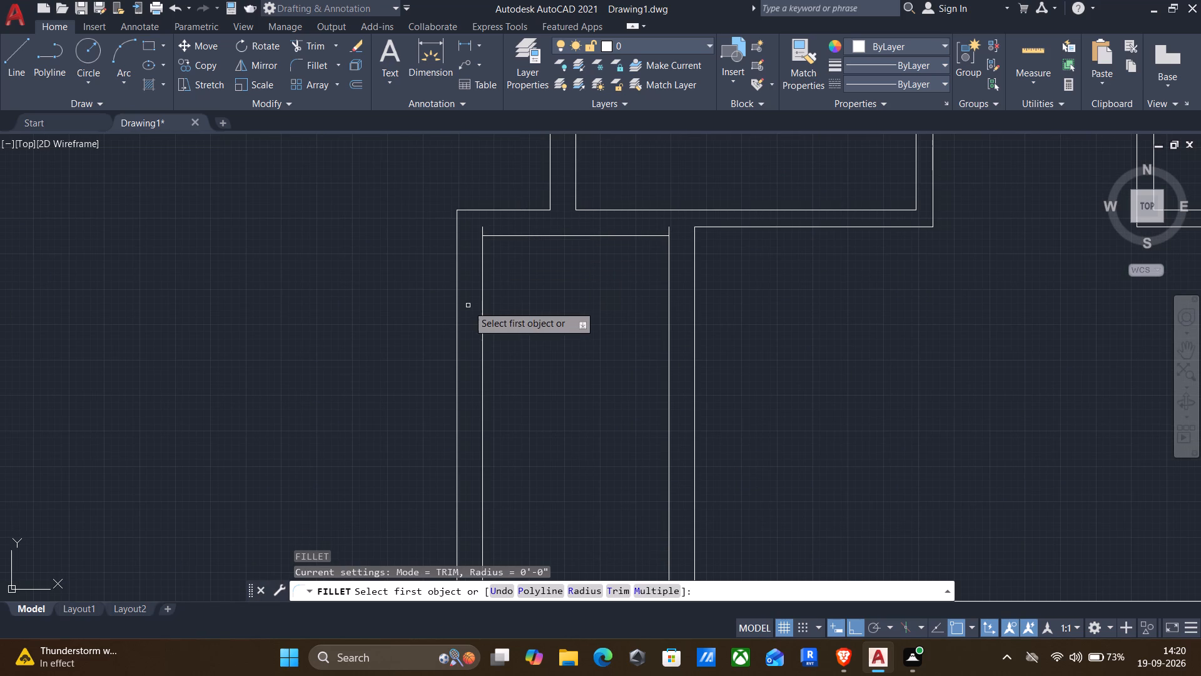
{"action": "left_click", "coordinate": [479, 307]}
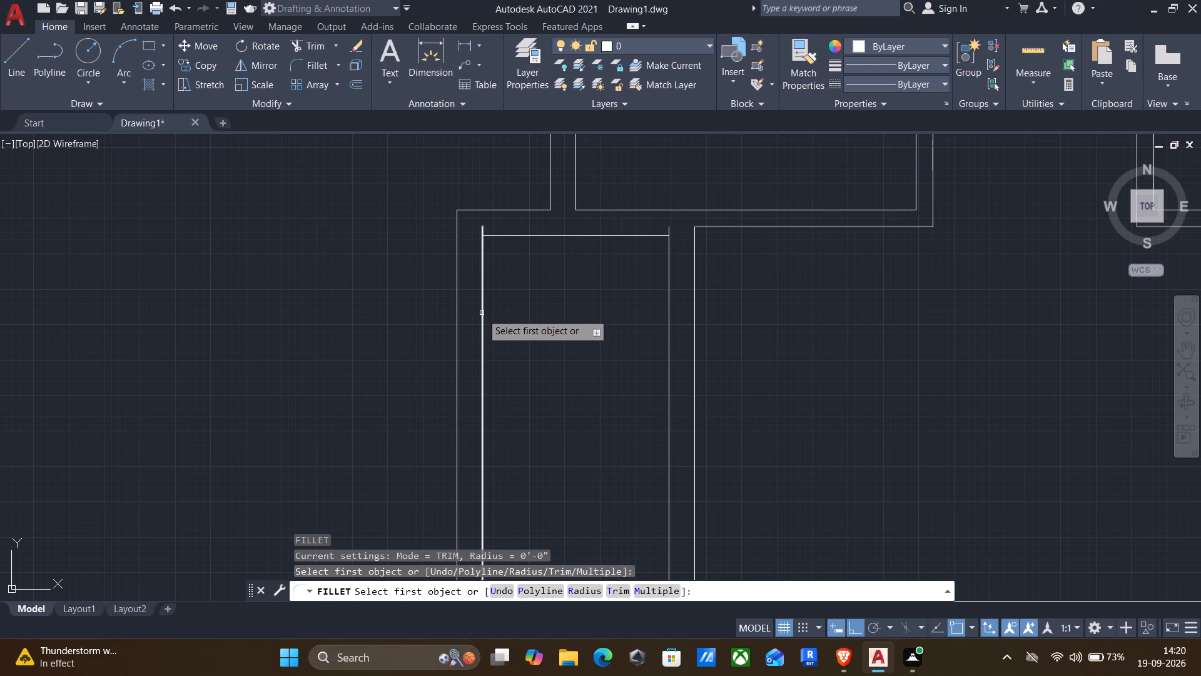
{"action": "left_click", "coordinate": [482, 313]}
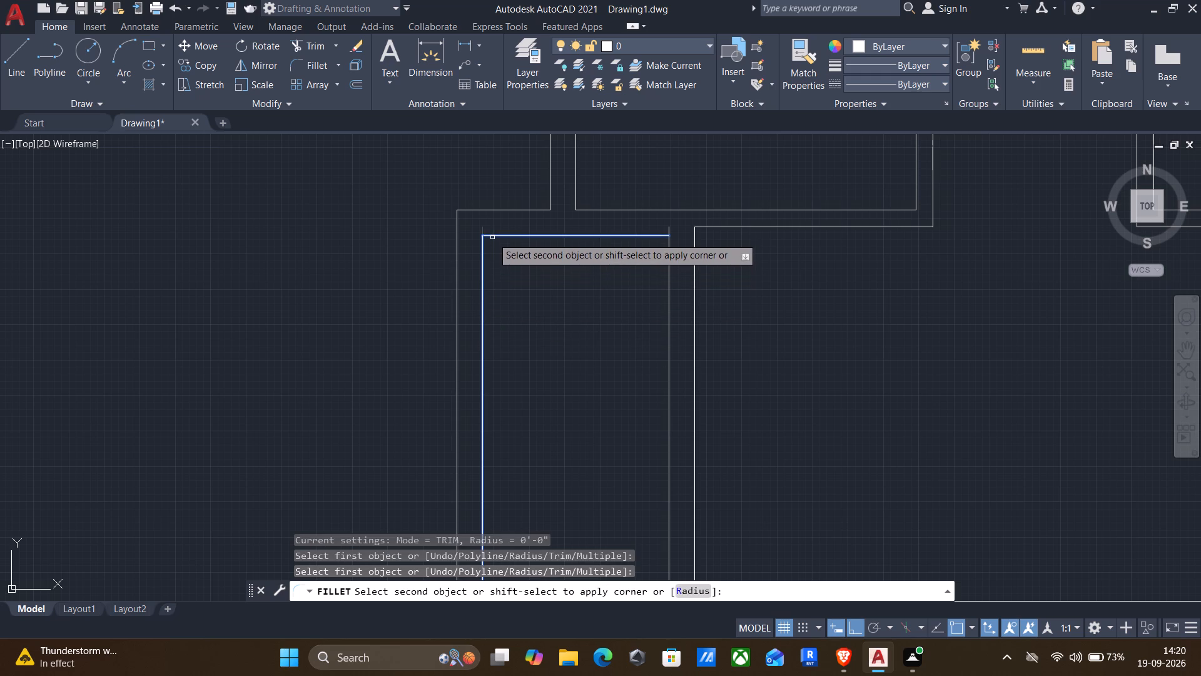
{"action": "left_click", "coordinate": [492, 237]}
{"action": "key", "text": "Return"}
{"action": "left_click", "coordinate": [636, 237]}
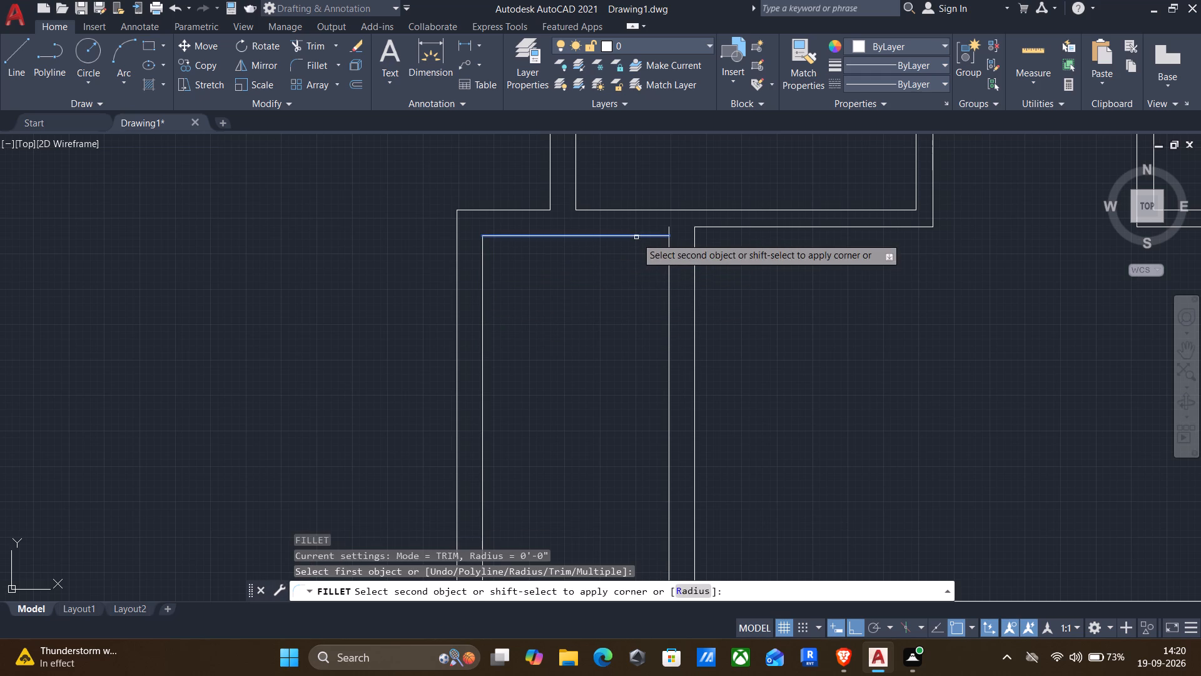
{"action": "left_click", "coordinate": [667, 304]}
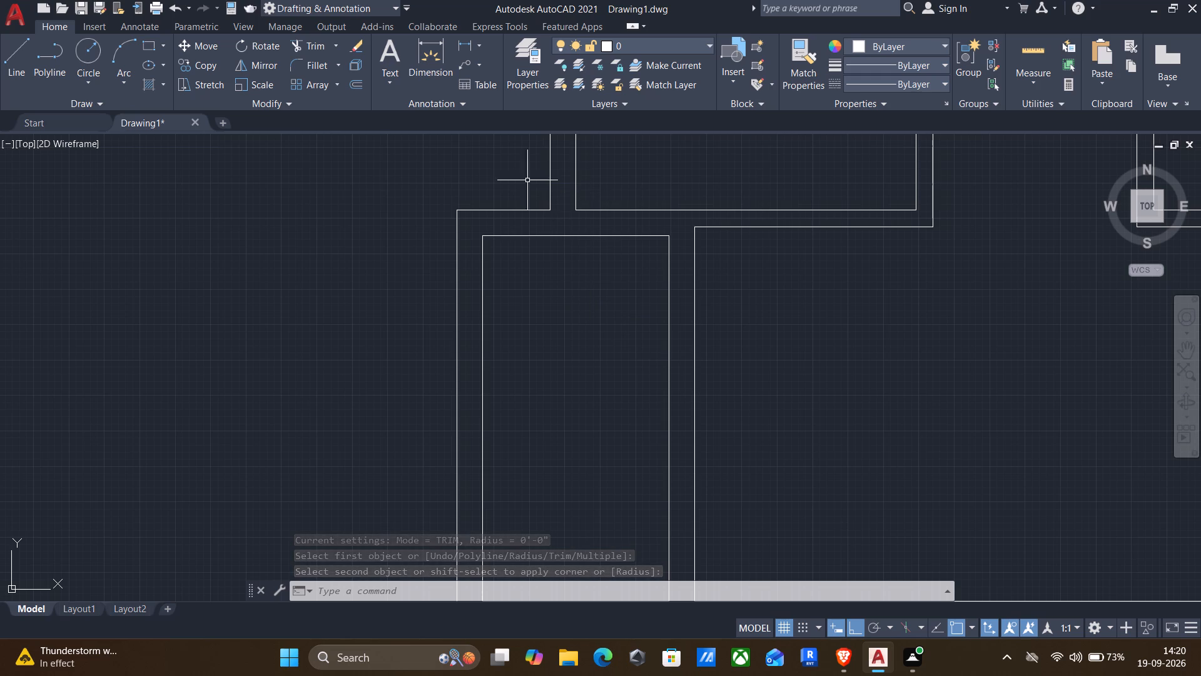
Extend the upper-left room's outer left wall line down to the top inner line of the projecting left room.
{"action": "type", "text": "ex"}
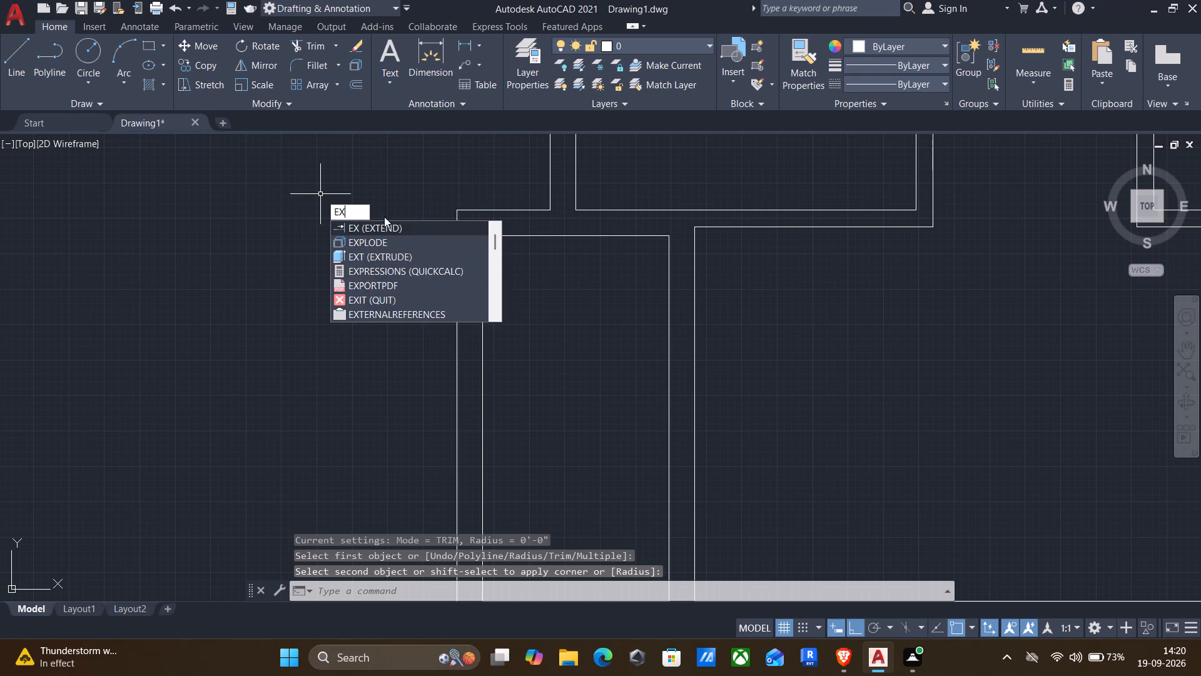
{"action": "key", "text": "Return"}
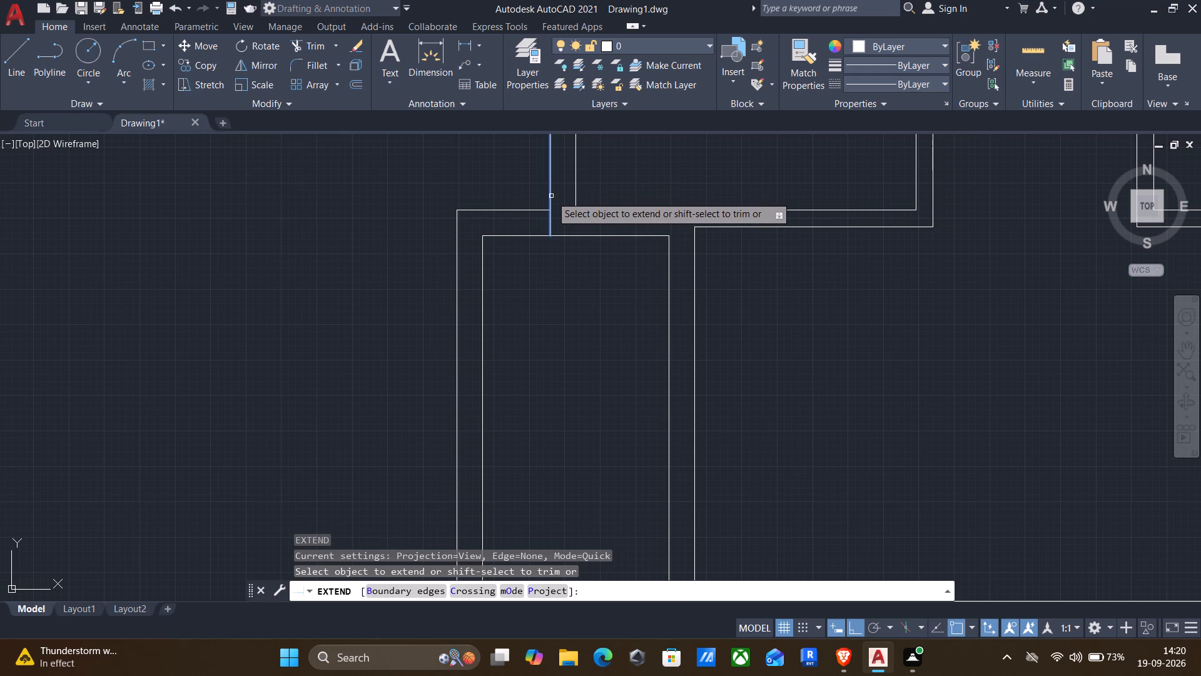
{"action": "left_click", "coordinate": [551, 196]}
{"action": "scroll", "coordinate": [465, 225], "scroll_direction": "down", "scroll_amount": 1}
{"action": "middle_click_drag", "start_coordinate": [437, 290], "coordinate": [477, 289]}
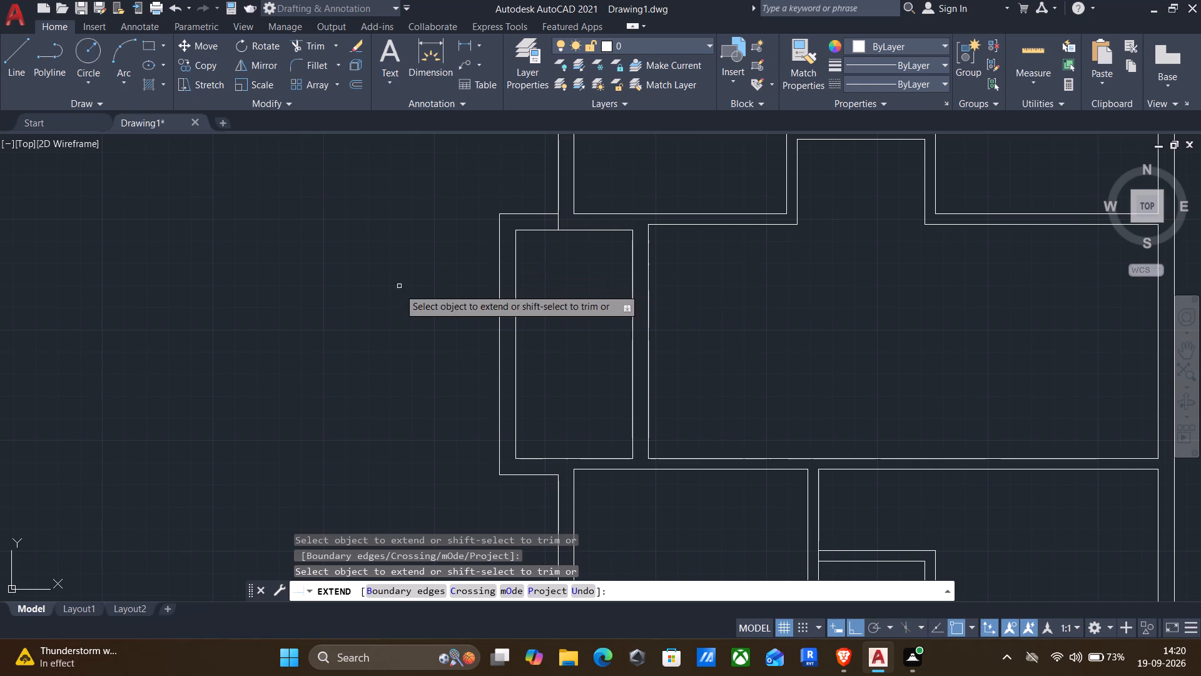
{"action": "scroll", "coordinate": [399, 295], "scroll_direction": "down", "scroll_amount": 1}
{"action": "middle_click_drag", "start_coordinate": [399, 295], "coordinate": [395, 262]}
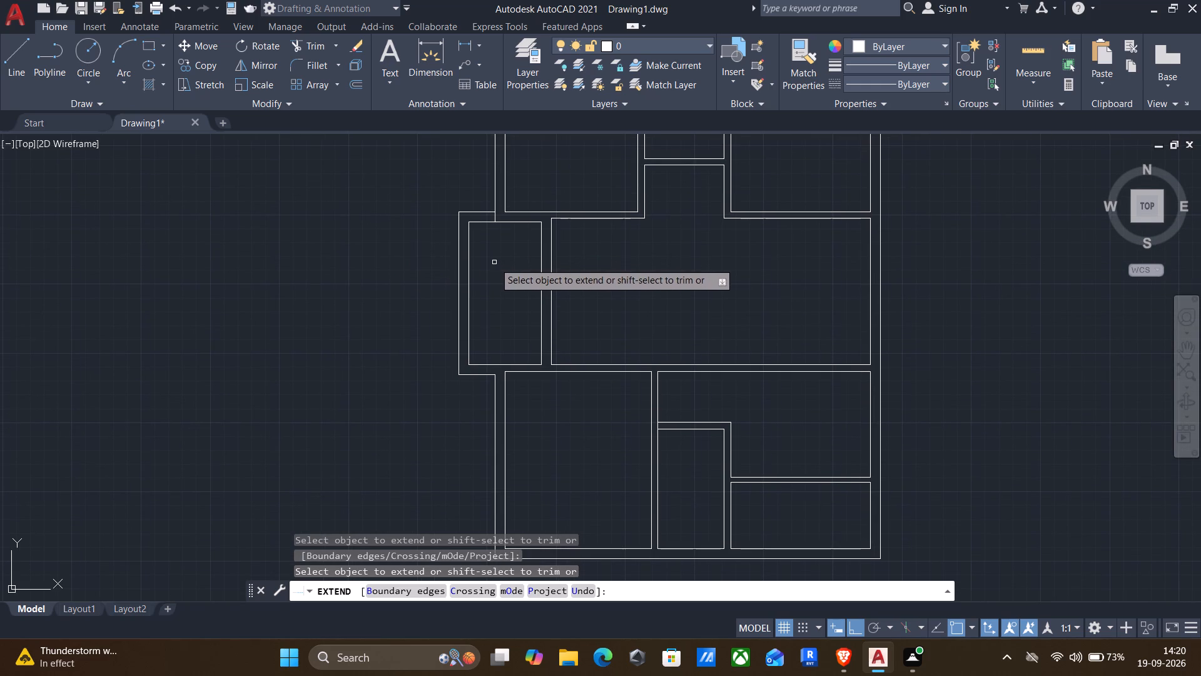
{"action": "middle_click_drag", "start_coordinate": [494, 264], "coordinate": [465, 295]}
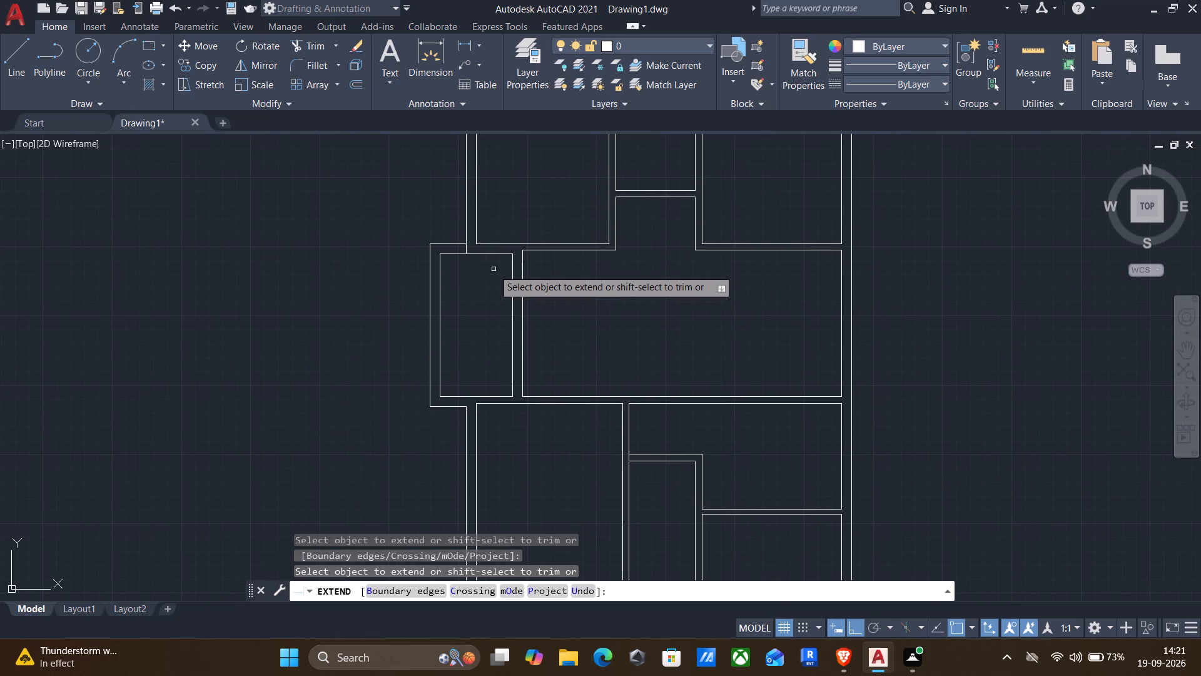
{"action": "key", "text": "Escape"}
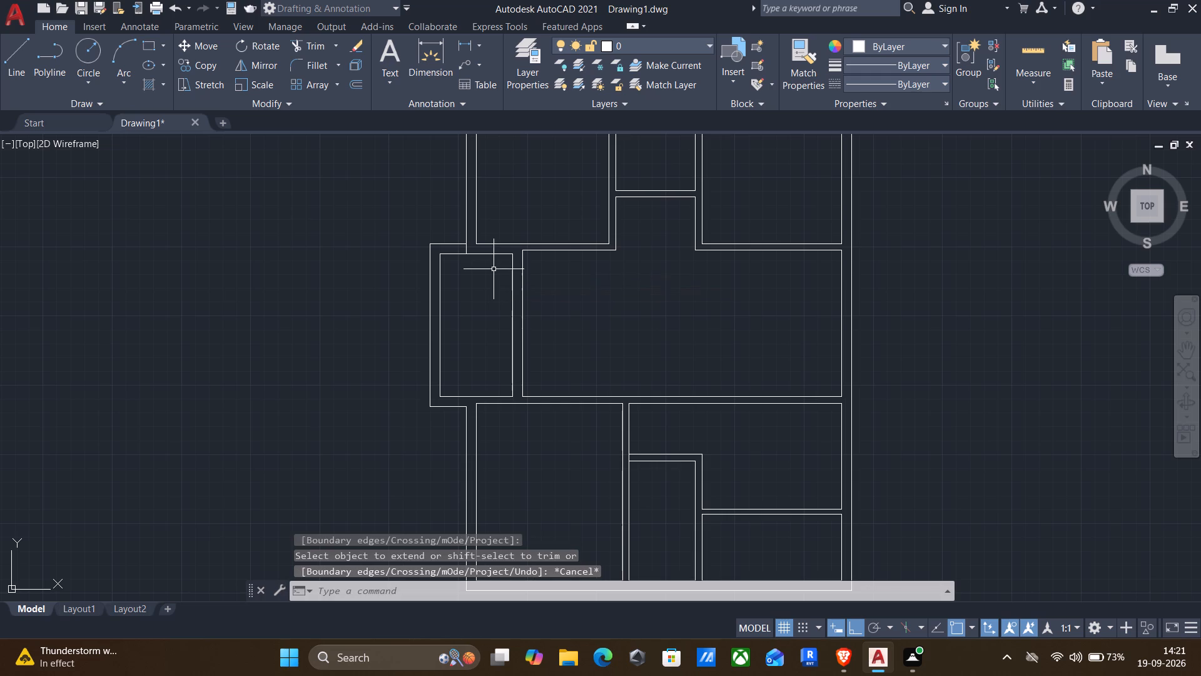
Draw a 6" vertical line across the wall from the upper-left room's lower-right inner corner down to the central hall's wall line.
{"action": "scroll", "coordinate": [502, 287], "scroll_direction": "down", "scroll_amount": 2}
{"action": "middle_click_drag", "start_coordinate": [559, 264], "coordinate": [592, 257]}
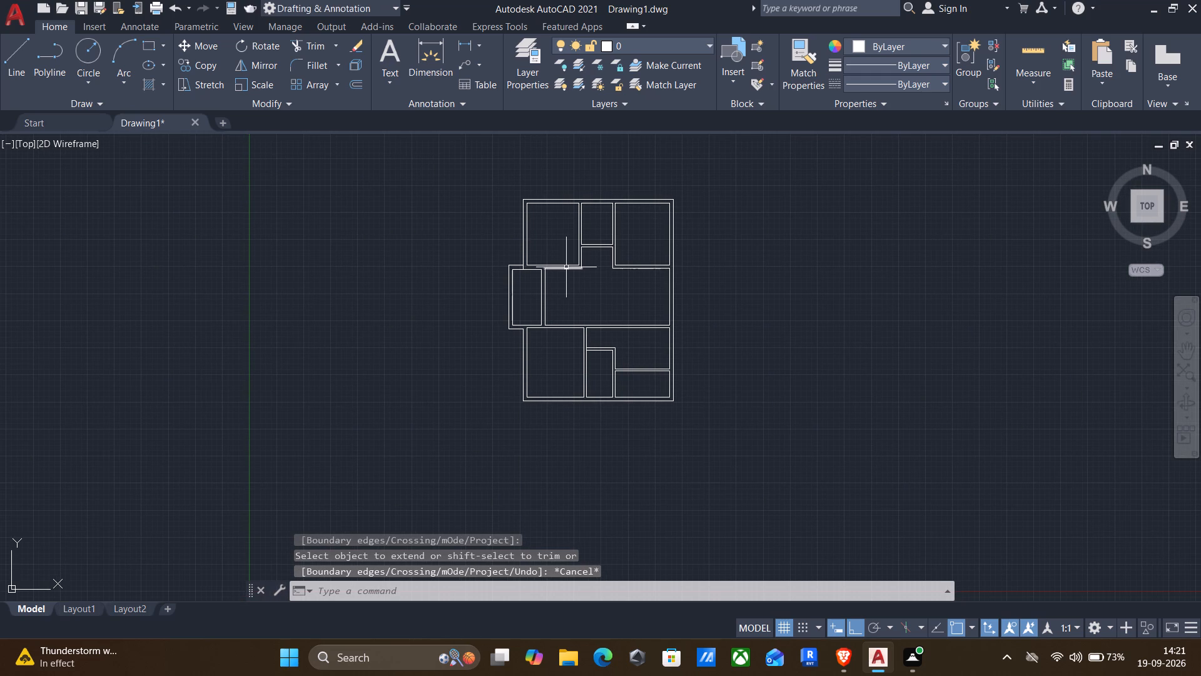
{"action": "scroll", "coordinate": [552, 270], "scroll_direction": "up", "scroll_amount": 3}
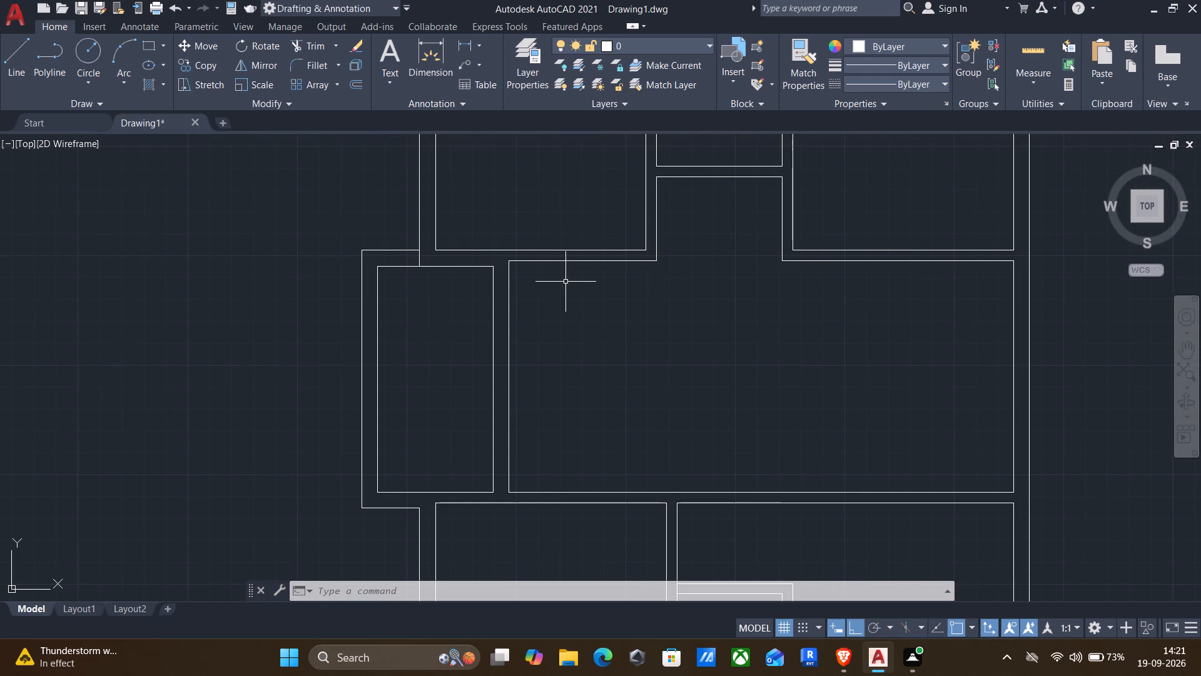
{"action": "key", "text": "l"}
{"action": "key", "text": "Return"}
{"action": "scroll", "coordinate": [646, 269], "scroll_direction": "up", "scroll_amount": 3}
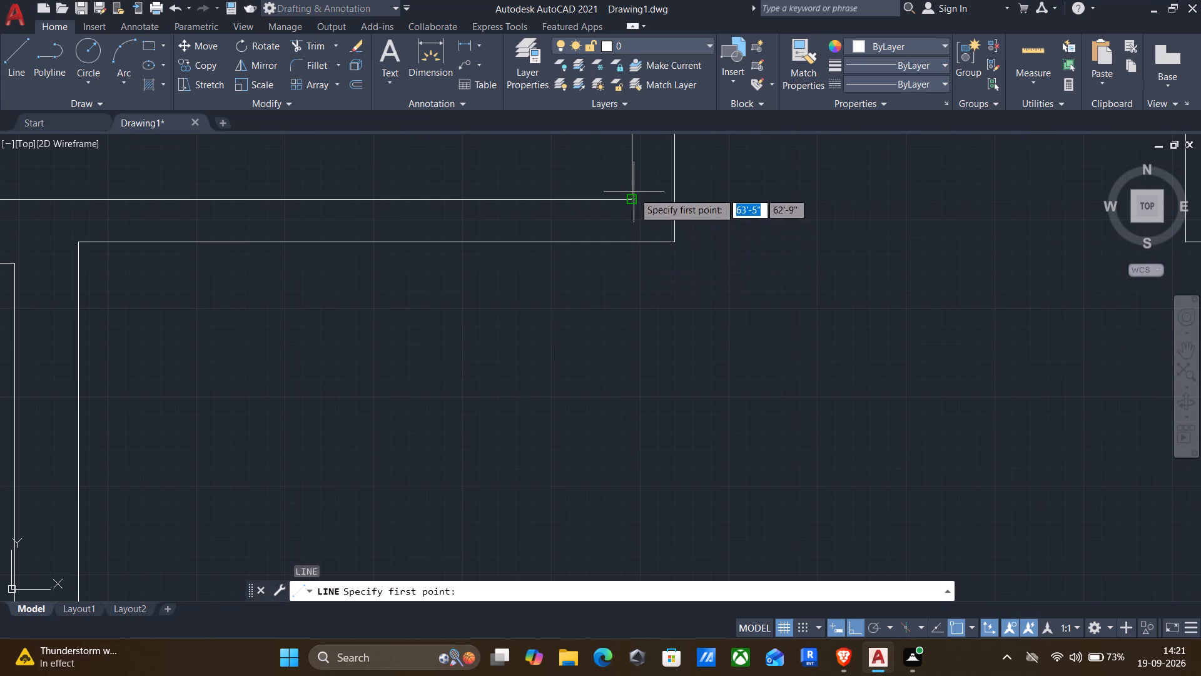
{"action": "left_click", "coordinate": [632, 206]}
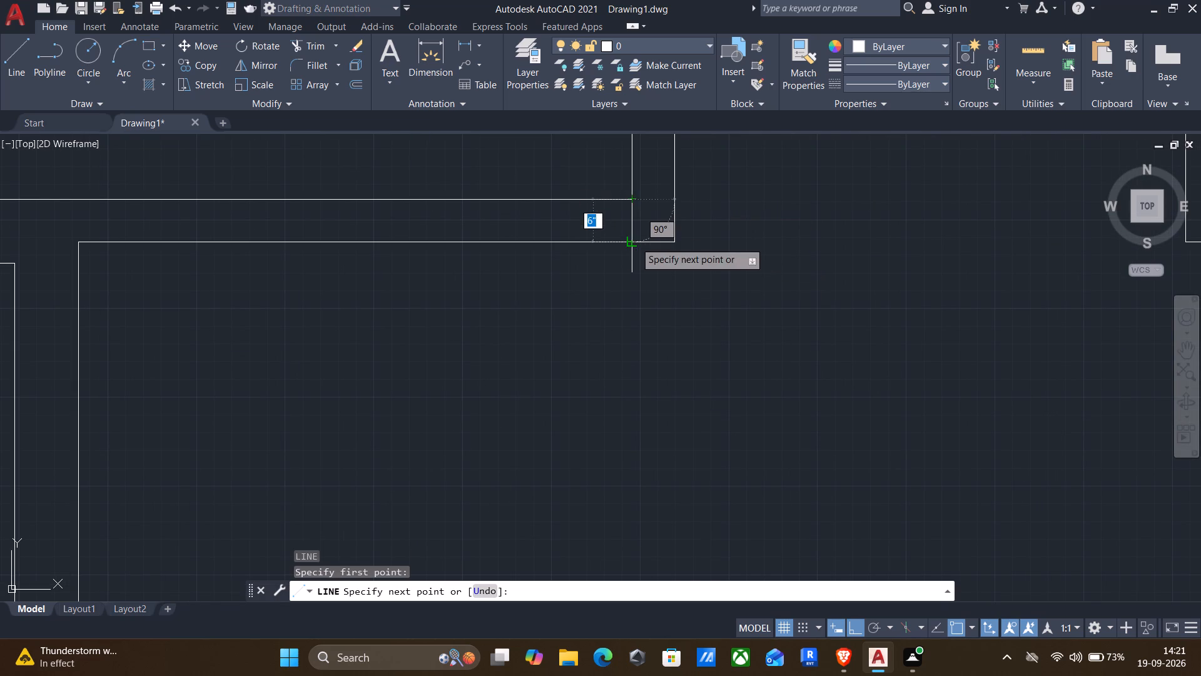
{"action": "left_click", "coordinate": [635, 242]}
{"action": "key", "text": "Return"}
Draw a vertical line across the wall below the small upper-middle room, starting at that room's lower-right inner corner.
{"action": "scroll", "coordinate": [635, 242], "scroll_direction": "down", "scroll_amount": 4}
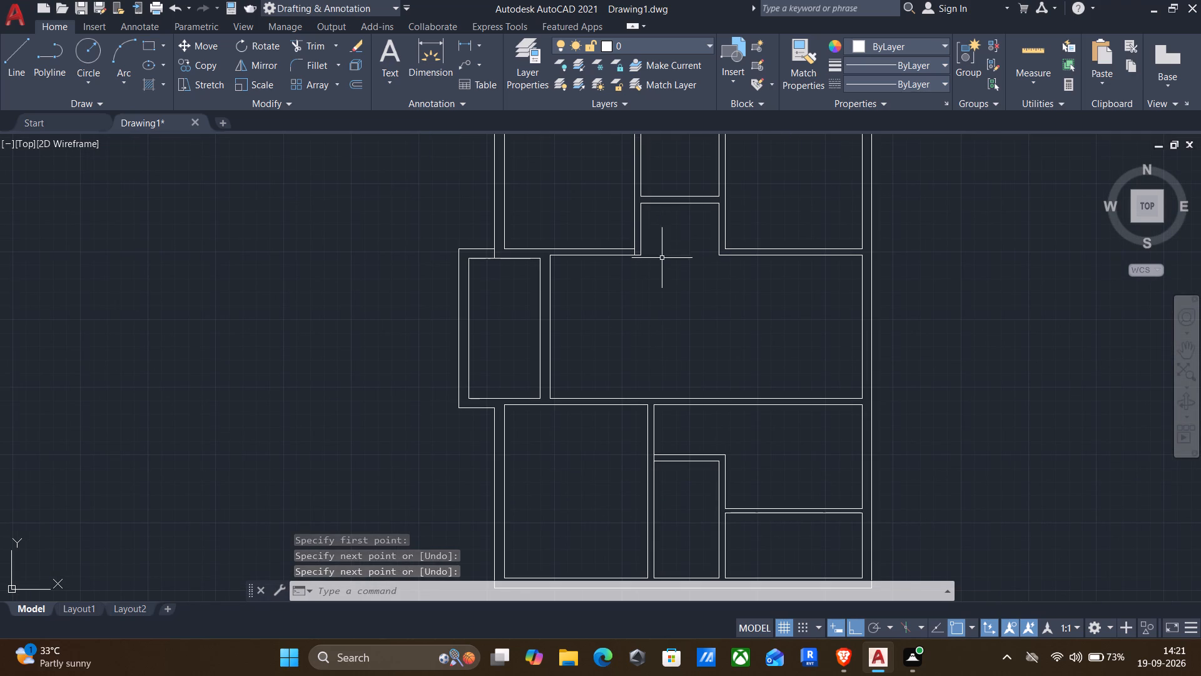
{"action": "middle_click_drag", "start_coordinate": [659, 269], "coordinate": [644, 299]}
{"action": "scroll", "coordinate": [694, 237], "scroll_direction": "up", "scroll_amount": 3}
{"action": "key", "text": "Return"}
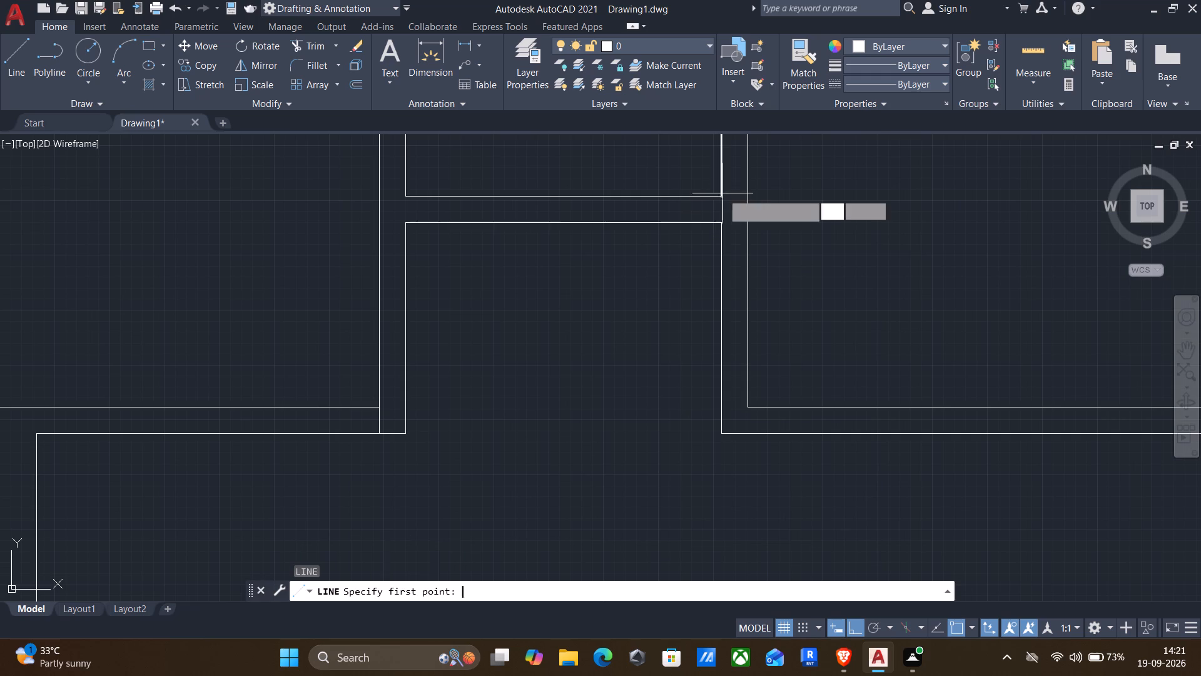
{"action": "scroll", "coordinate": [722, 210], "scroll_direction": "up", "scroll_amount": 1}
{"action": "left_click", "coordinate": [722, 185]}
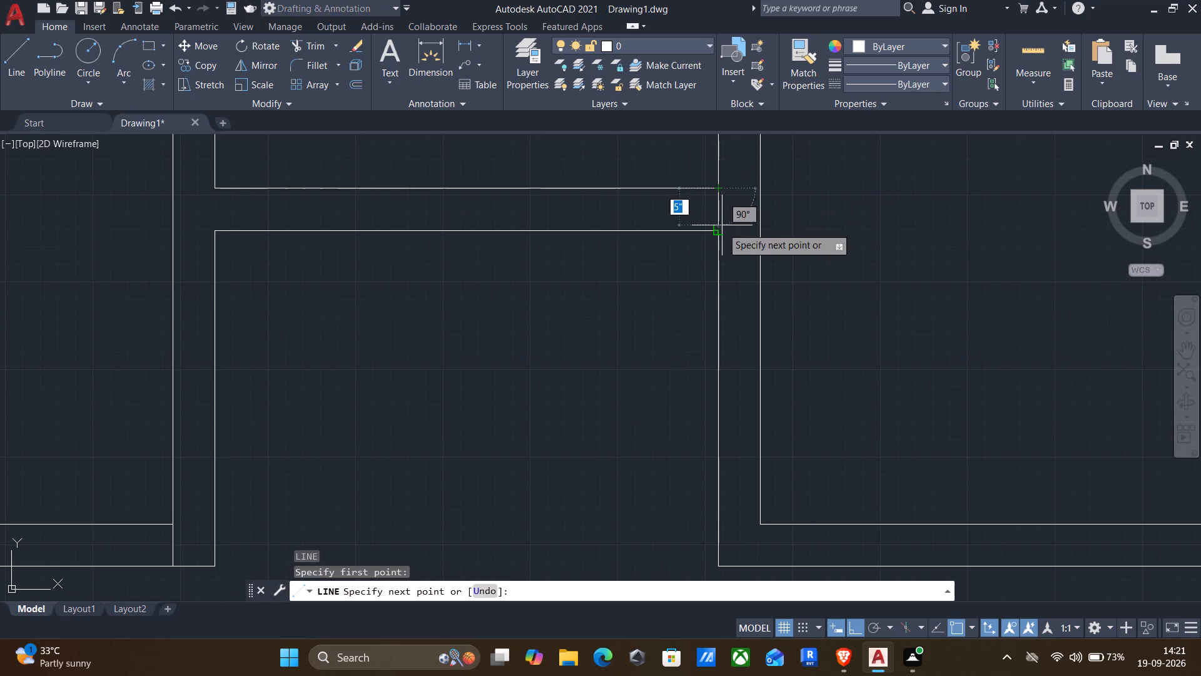
{"action": "left_click", "coordinate": [717, 236]}
{"action": "key", "text": "Return"}
Draw a horizontal line across the wall from the upper-right room's lower-left inner corner to the wall's opposite face beside the passage.
{"action": "scroll", "coordinate": [698, 258], "scroll_direction": "down", "scroll_amount": 3}
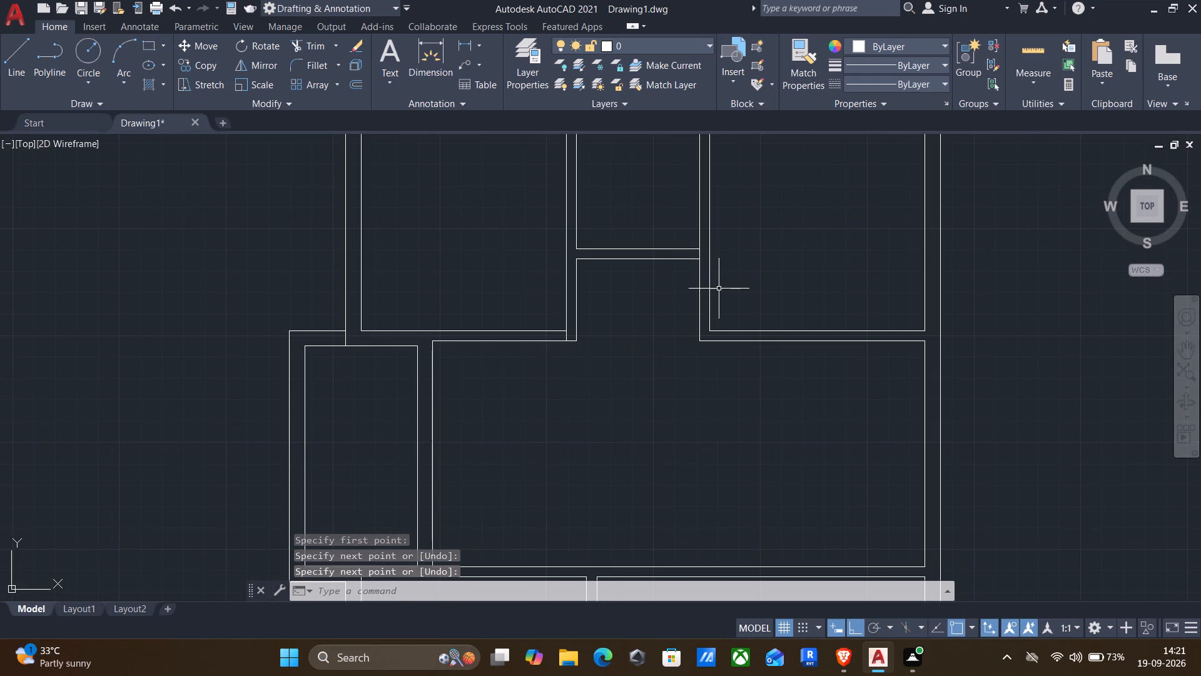
{"action": "scroll", "coordinate": [720, 311], "scroll_direction": "up", "scroll_amount": 3}
{"action": "key", "text": "Return"}
{"action": "left_click", "coordinate": [671, 378]}
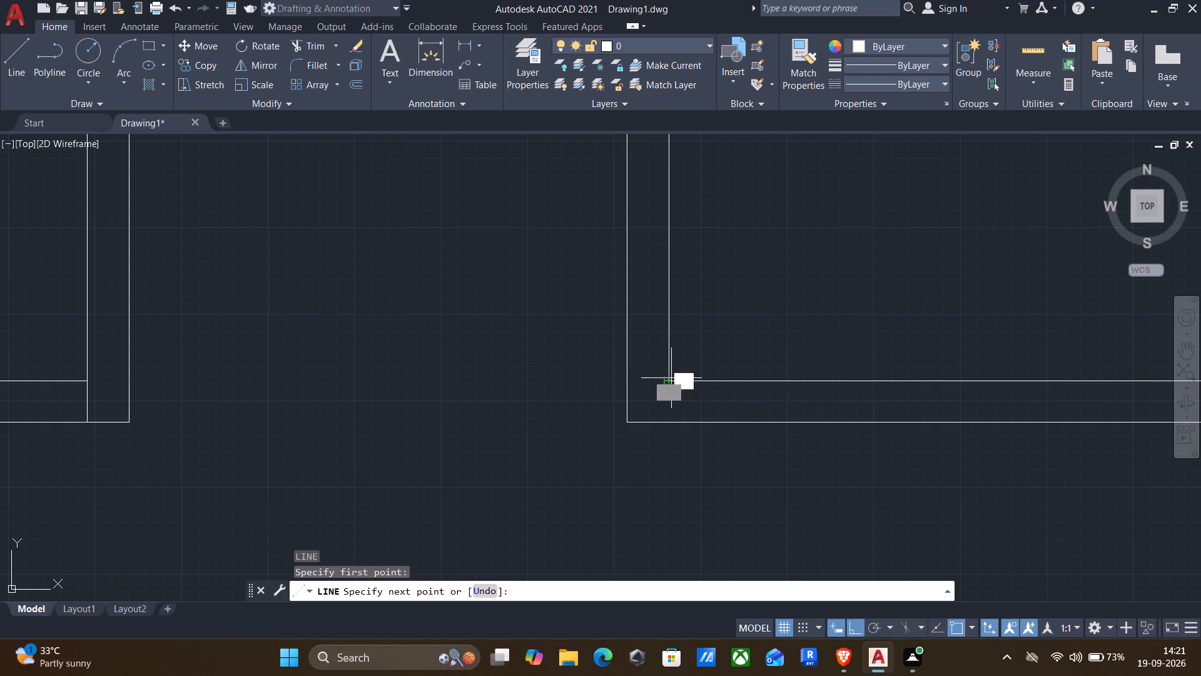
{"action": "left_click", "coordinate": [628, 379]}
{"action": "key", "text": "Return"}
Draw a vertical line across the wall from the lower-left room's upper-right inner corner up to the central hall's bottom line.
{"action": "scroll", "coordinate": [628, 379], "scroll_direction": "down", "scroll_amount": 2}
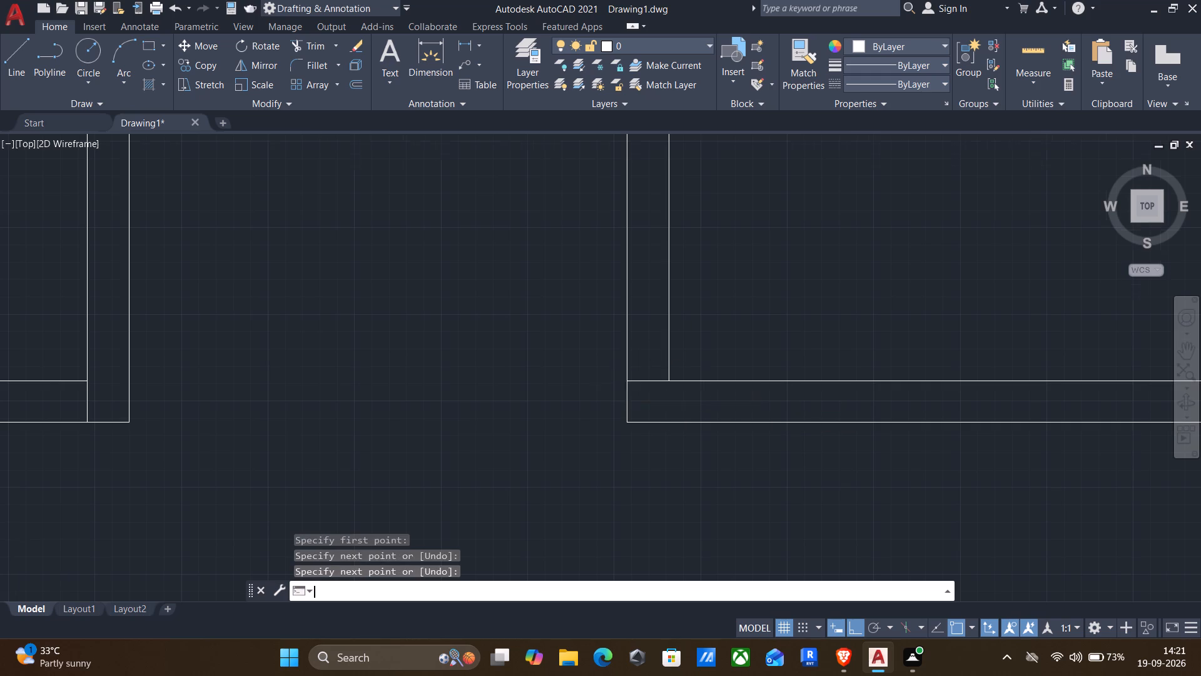
{"action": "scroll", "coordinate": [627, 381], "scroll_direction": "down", "scroll_amount": 1}
{"action": "middle_click_drag", "start_coordinate": [607, 406], "coordinate": [699, 273]}
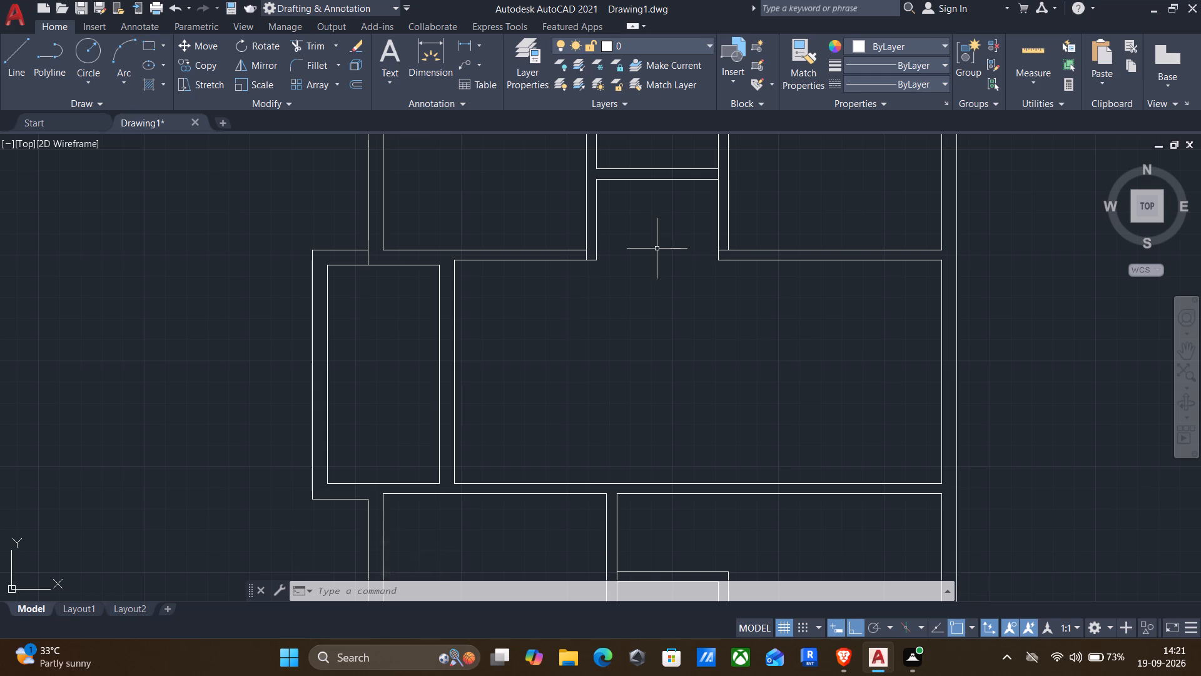
{"action": "scroll", "coordinate": [637, 325], "scroll_direction": "up", "scroll_amount": 1}
{"action": "middle_click_drag", "start_coordinate": [635, 329], "coordinate": [672, 253]}
{"action": "scroll", "coordinate": [687, 275], "scroll_direction": "down", "scroll_amount": 2}
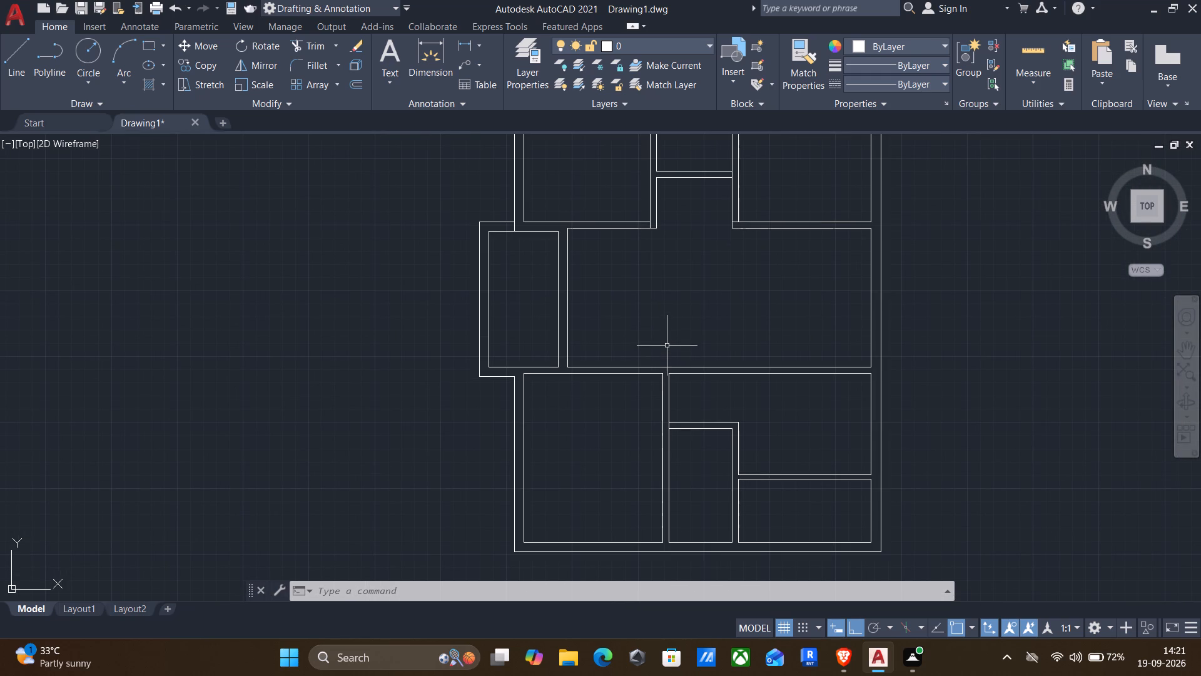
{"action": "key", "text": "Return"}
{"action": "scroll", "coordinate": [666, 393], "scroll_direction": "up", "scroll_amount": 4}
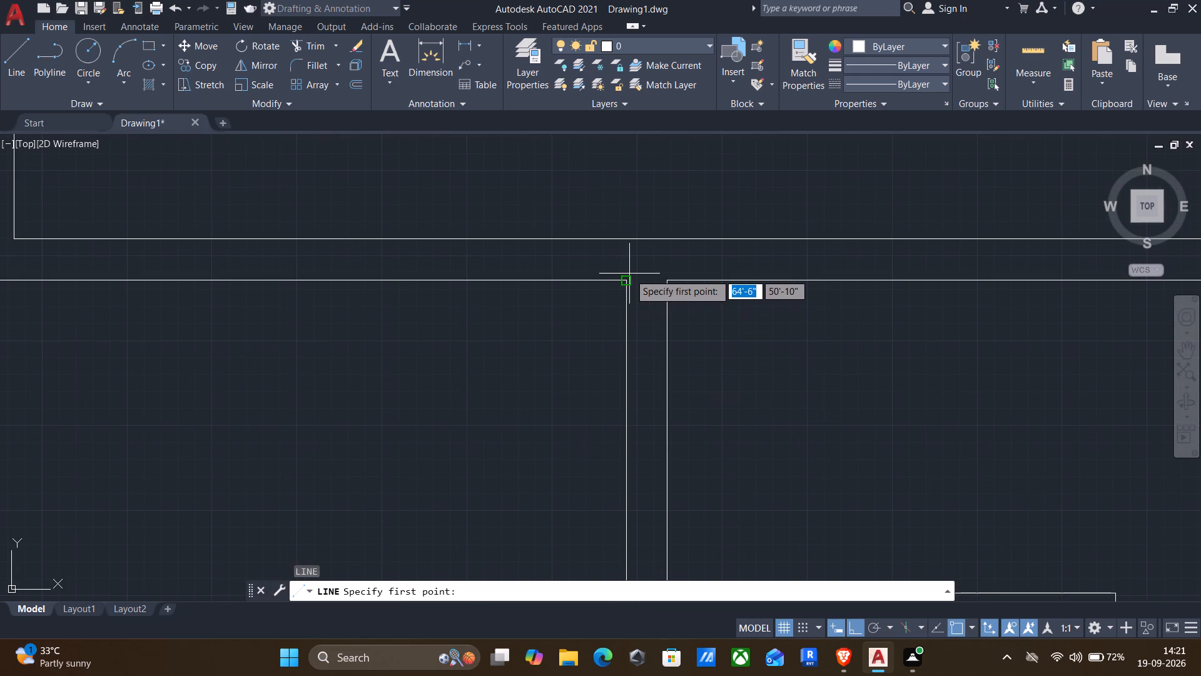
{"action": "left_click", "coordinate": [627, 279]}
{"action": "left_click", "coordinate": [626, 242]}
{"action": "scroll", "coordinate": [626, 252], "scroll_direction": "down", "scroll_amount": 2}
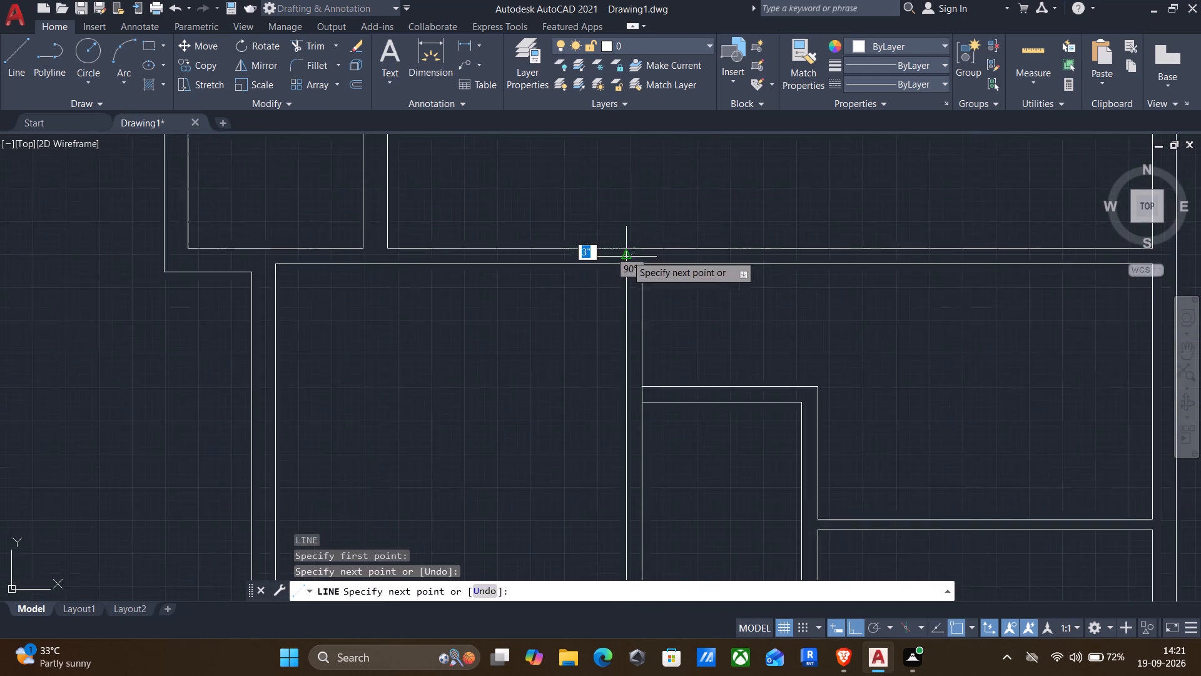
{"action": "scroll", "coordinate": [626, 255], "scroll_direction": "down", "scroll_amount": 1}
{"action": "key", "text": "Return"}
Offset the lower-left room's bottom inner line 2' up into the room.
{"action": "scroll", "coordinate": [637, 300], "scroll_direction": "down", "scroll_amount": 1}
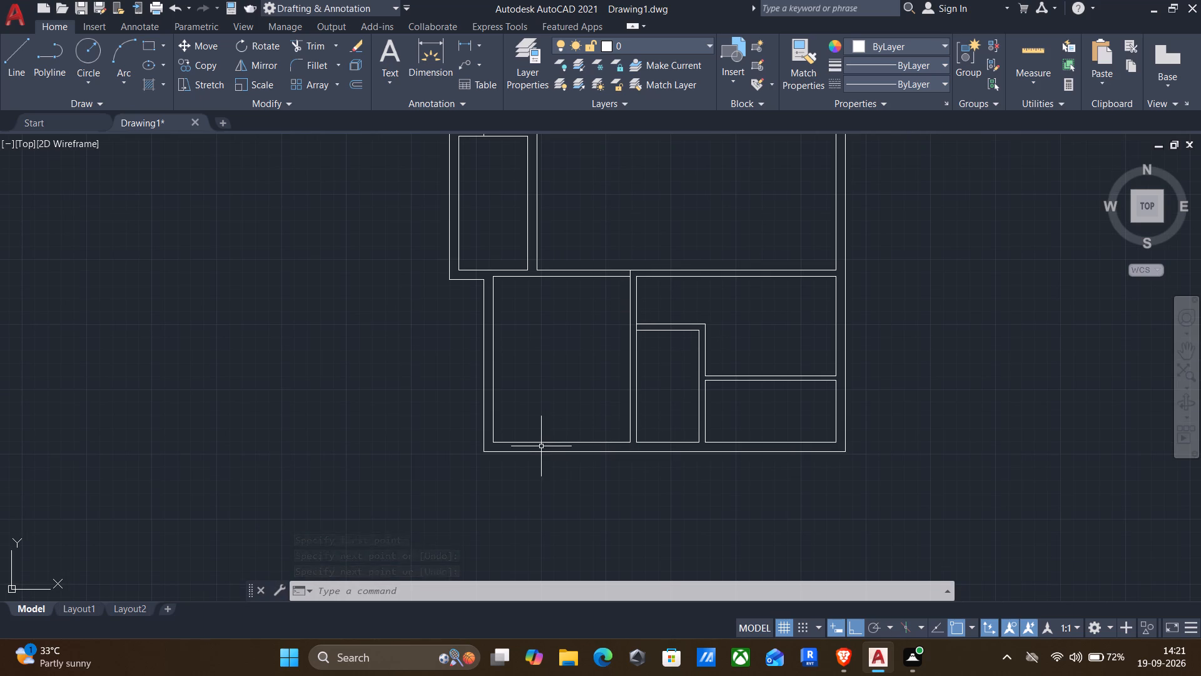
{"action": "key", "text": "o"}
{"action": "key", "text": "Return"}
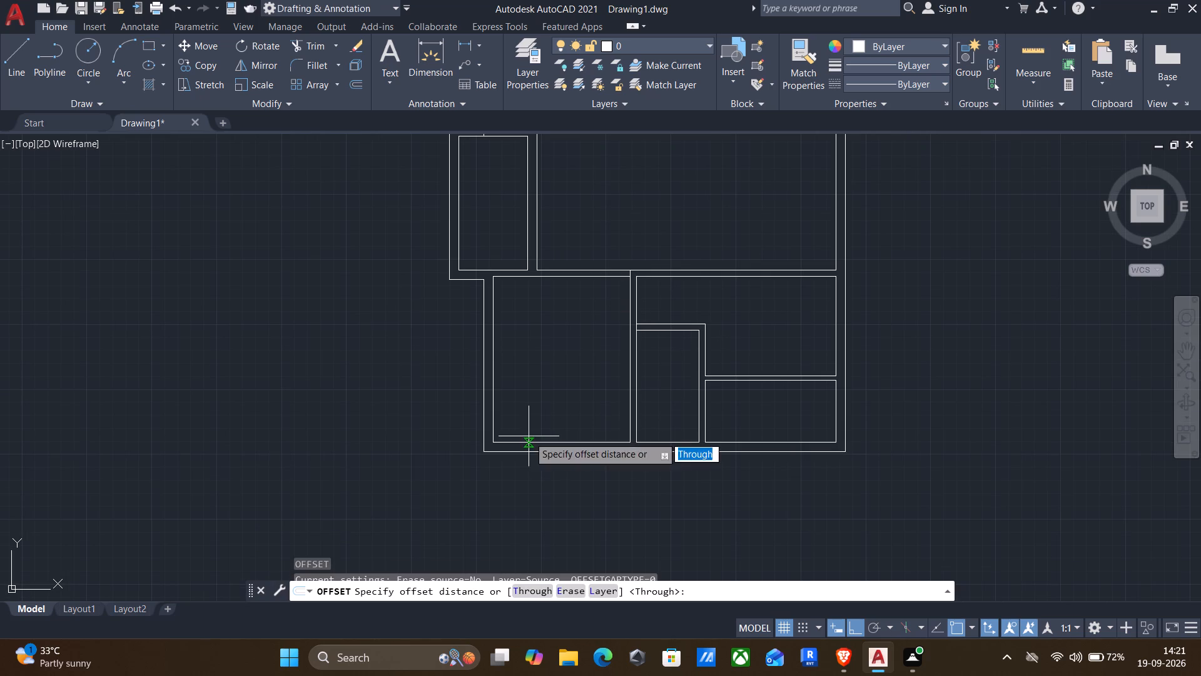
{"action": "left_click", "coordinate": [529, 436]}
{"action": "left_click", "coordinate": [523, 423]}
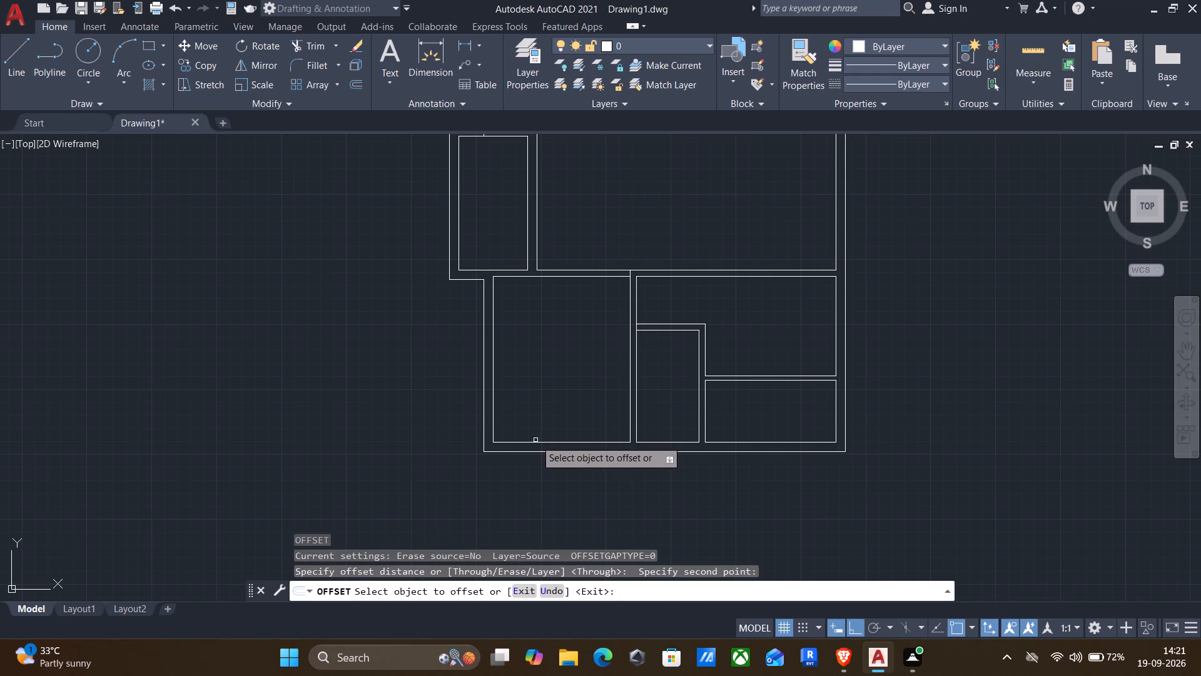
{"action": "left_click", "coordinate": [529, 442]}
{"action": "key", "text": "2"}
{"action": "key", "text": "apostrophe"}
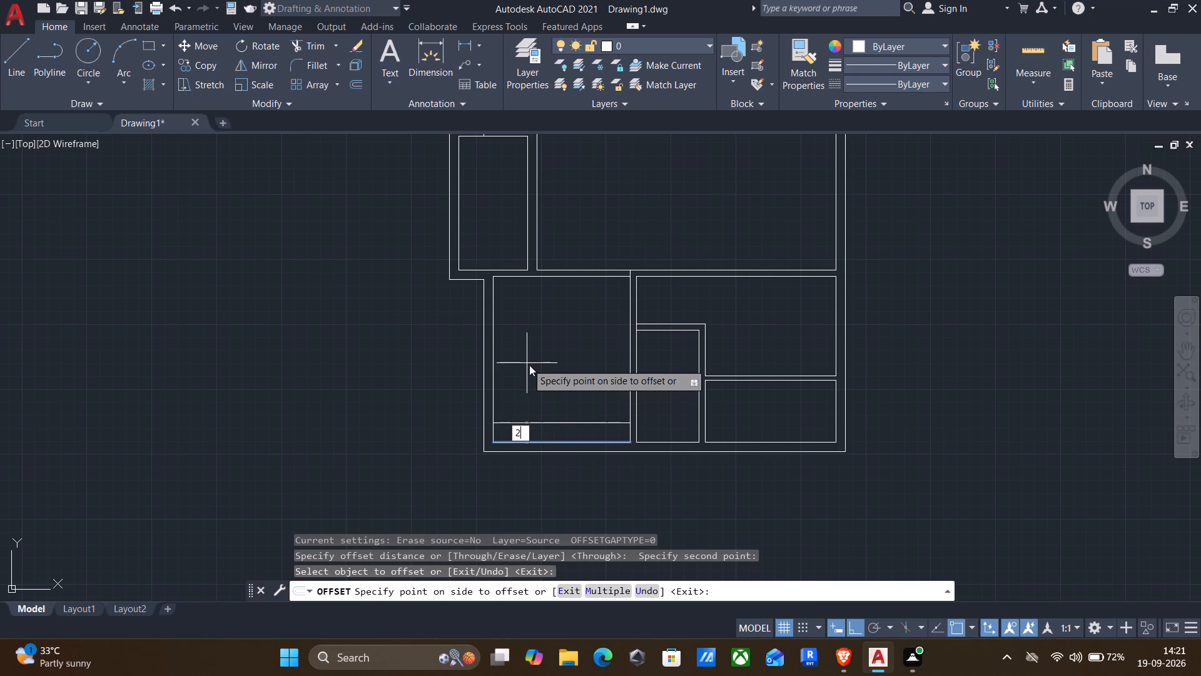
{"action": "key", "text": "Return"}
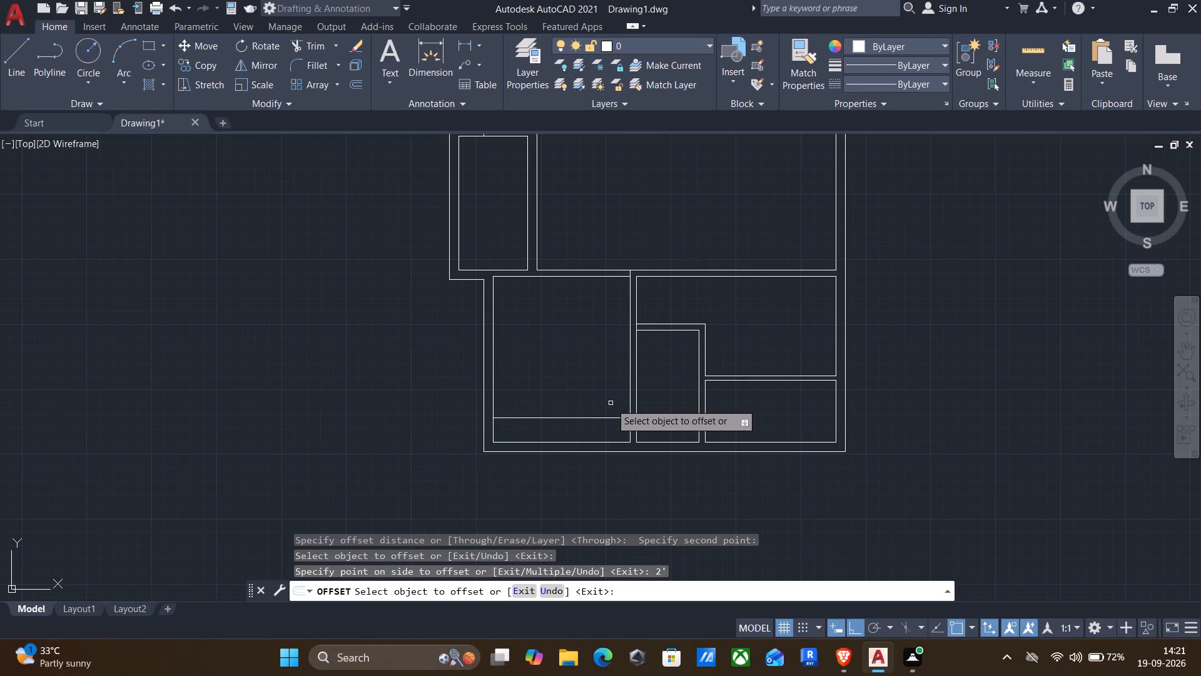
{"action": "key", "text": "Return"}
Draw a short horizontal line across the wall between the lower-left room and the narrow middle room, slightly above the offset line.
{"action": "key", "text": "l"}
{"action": "key", "text": "Return"}
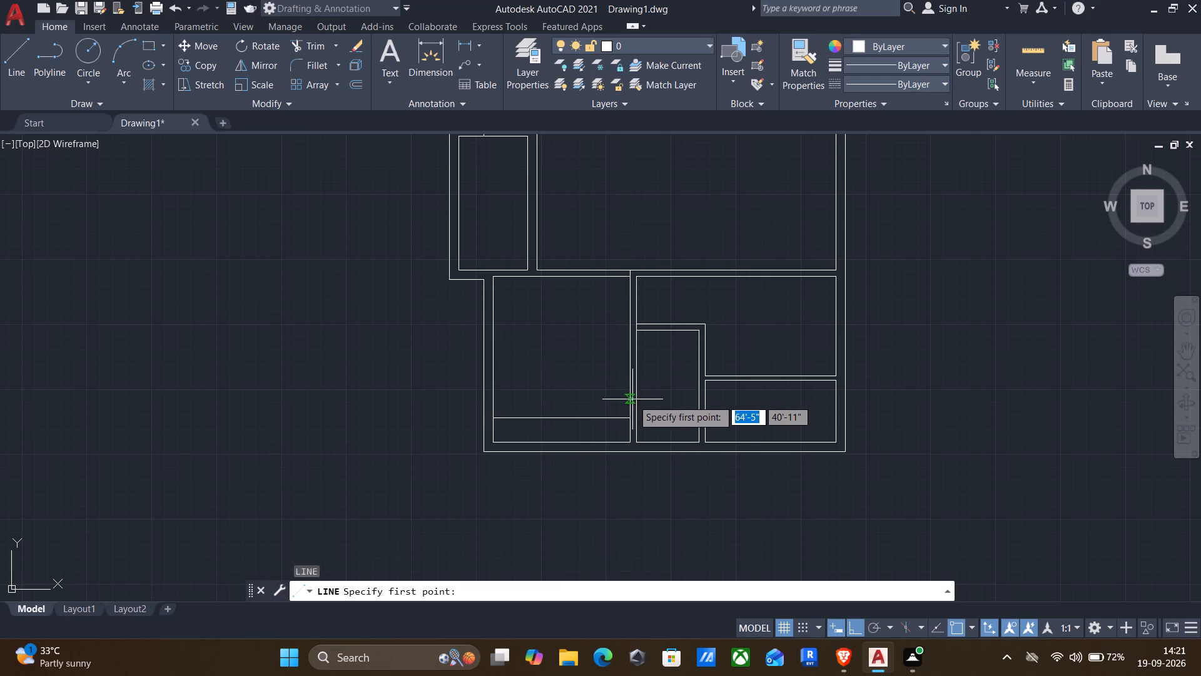
{"action": "scroll", "coordinate": [633, 399], "scroll_direction": "up", "scroll_amount": 1}
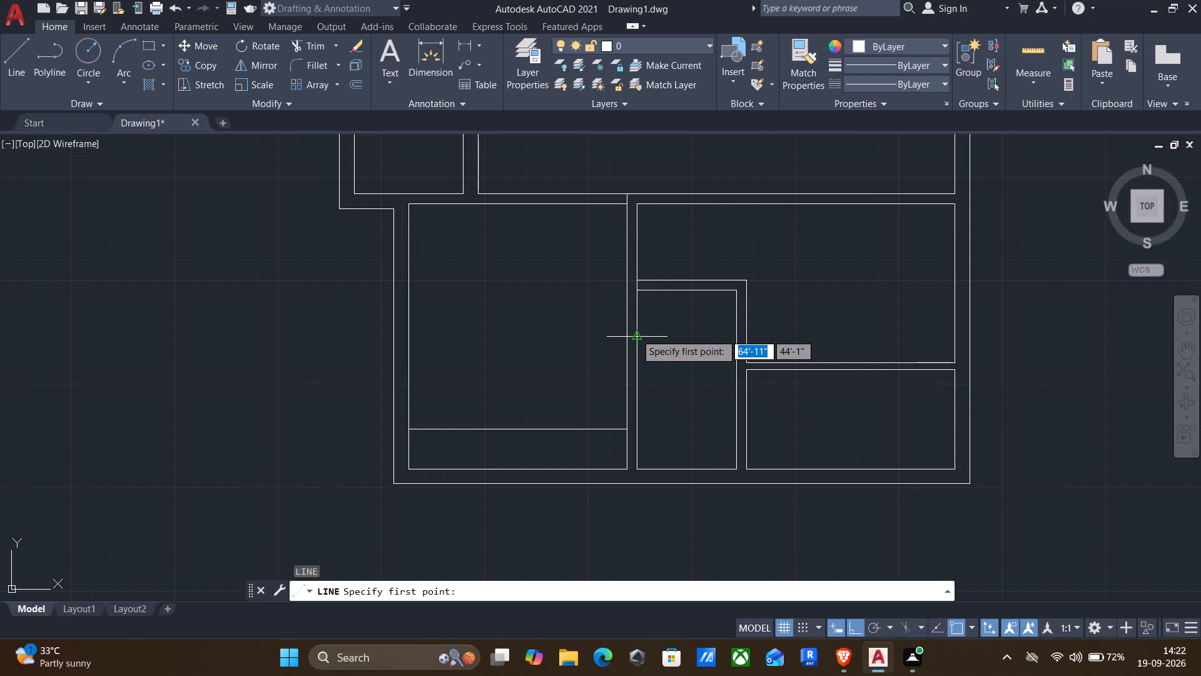
{"action": "scroll", "coordinate": [634, 418], "scroll_direction": "up", "scroll_amount": 2}
{"action": "left_click", "coordinate": [632, 408]}
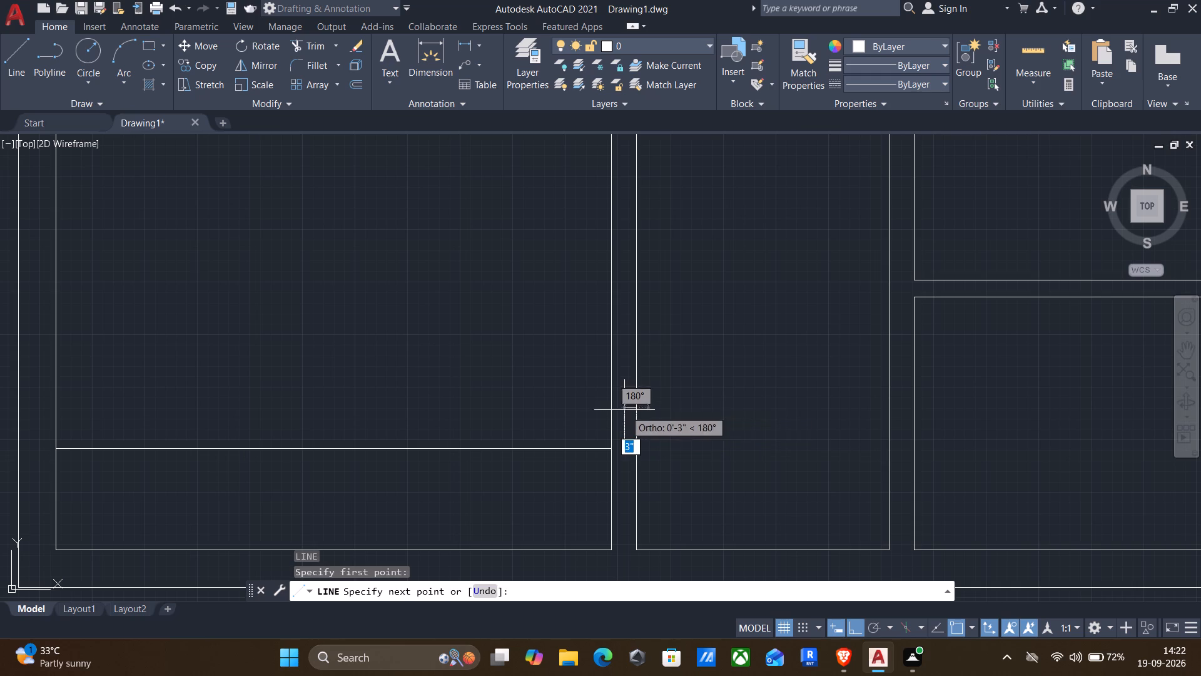
{"action": "left_click", "coordinate": [612, 409]}
{"action": "key", "text": "Return"}
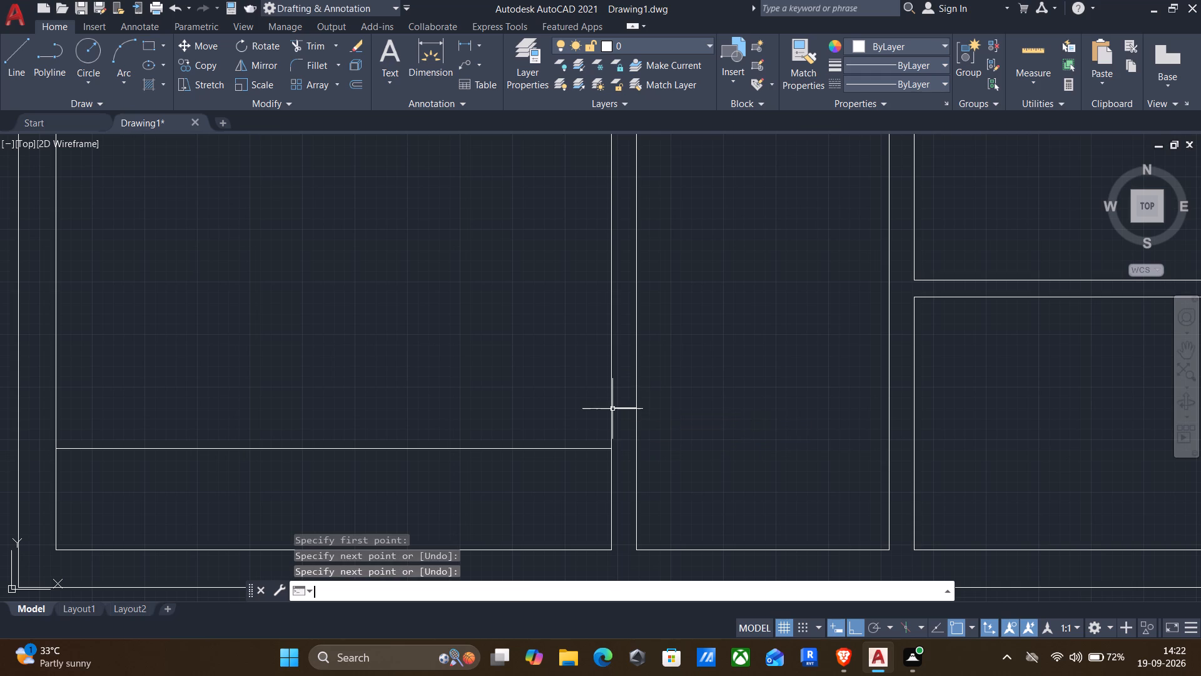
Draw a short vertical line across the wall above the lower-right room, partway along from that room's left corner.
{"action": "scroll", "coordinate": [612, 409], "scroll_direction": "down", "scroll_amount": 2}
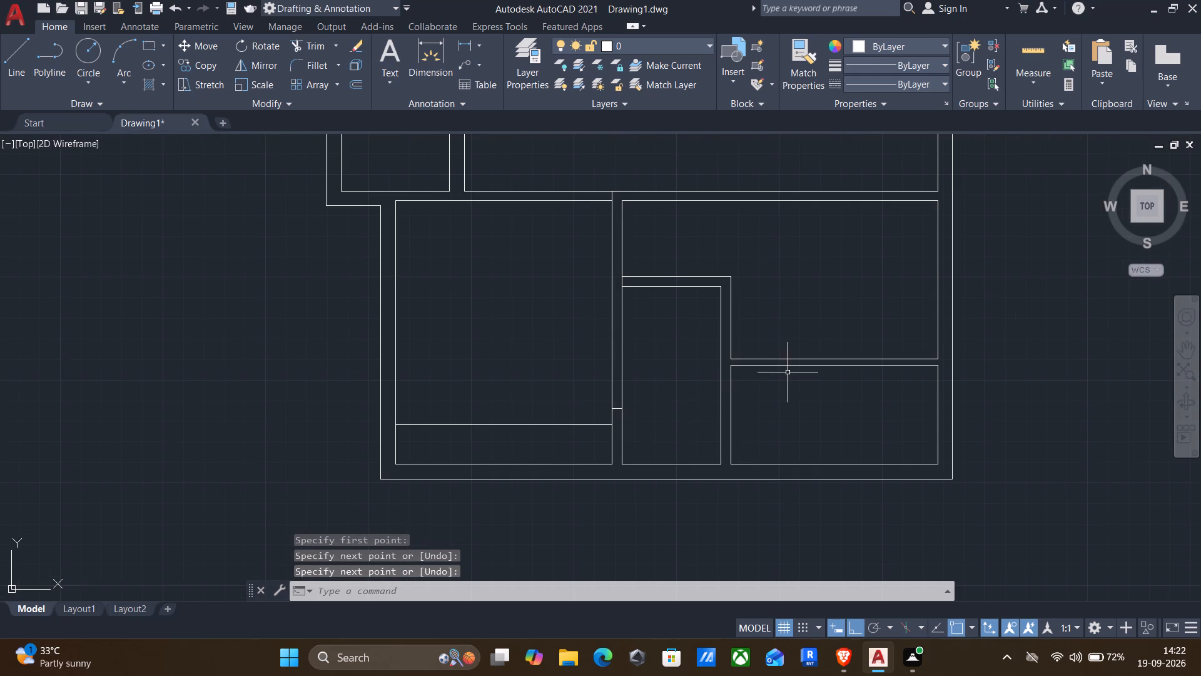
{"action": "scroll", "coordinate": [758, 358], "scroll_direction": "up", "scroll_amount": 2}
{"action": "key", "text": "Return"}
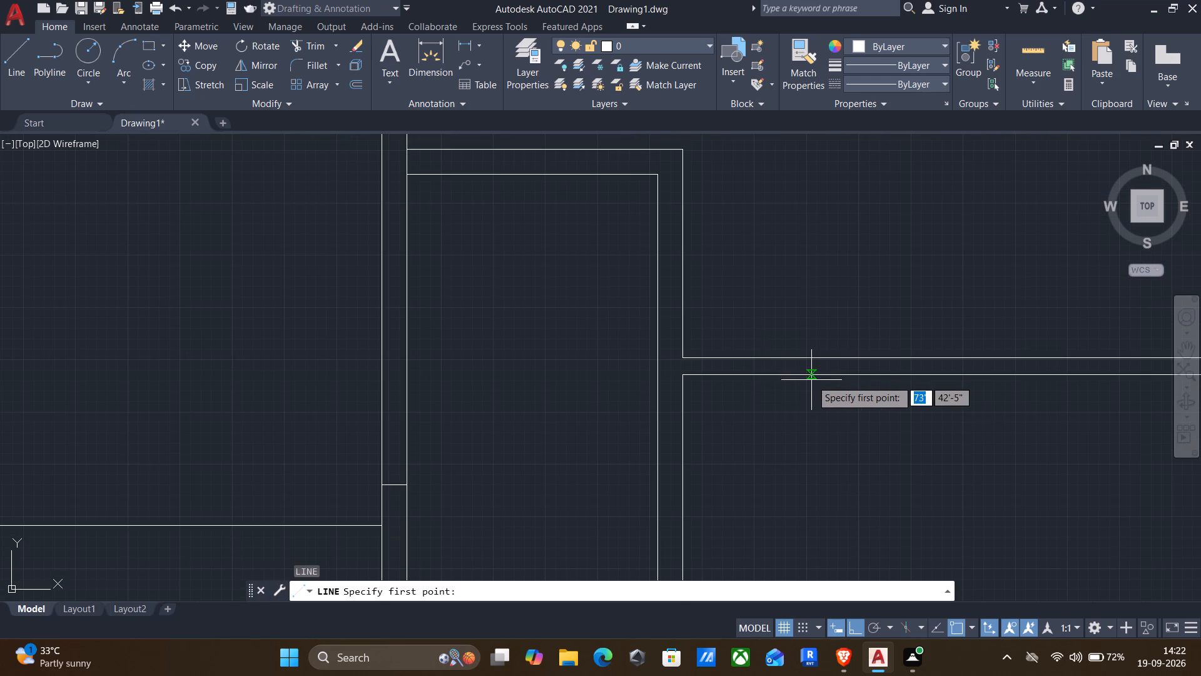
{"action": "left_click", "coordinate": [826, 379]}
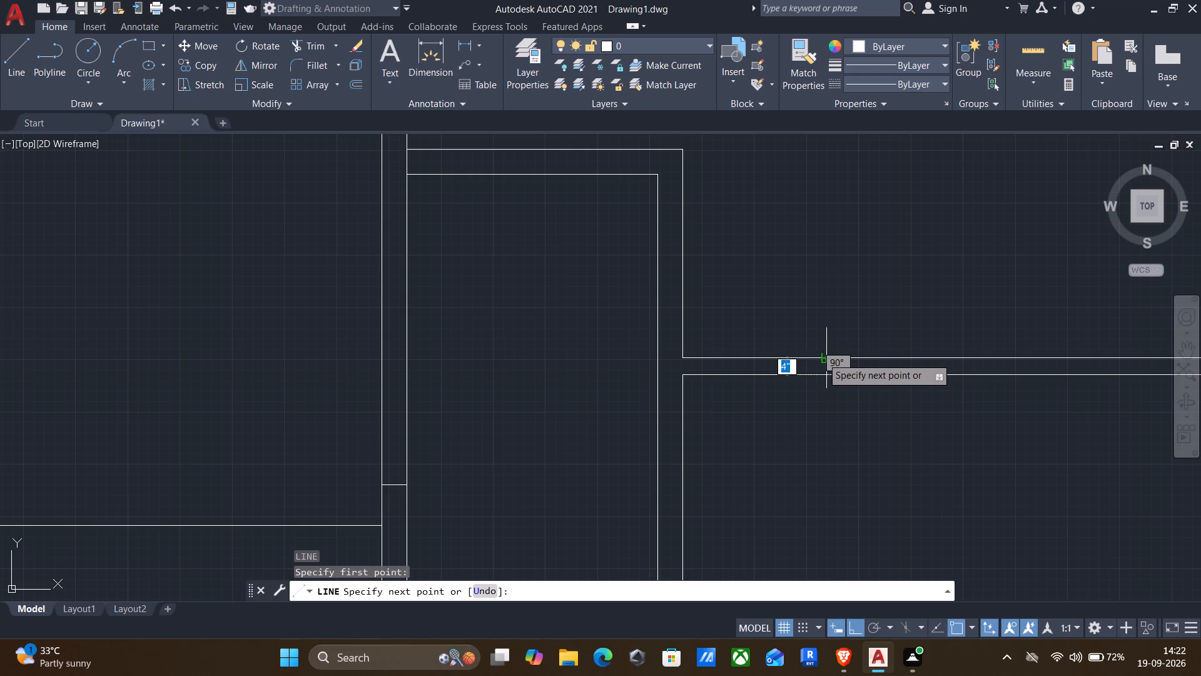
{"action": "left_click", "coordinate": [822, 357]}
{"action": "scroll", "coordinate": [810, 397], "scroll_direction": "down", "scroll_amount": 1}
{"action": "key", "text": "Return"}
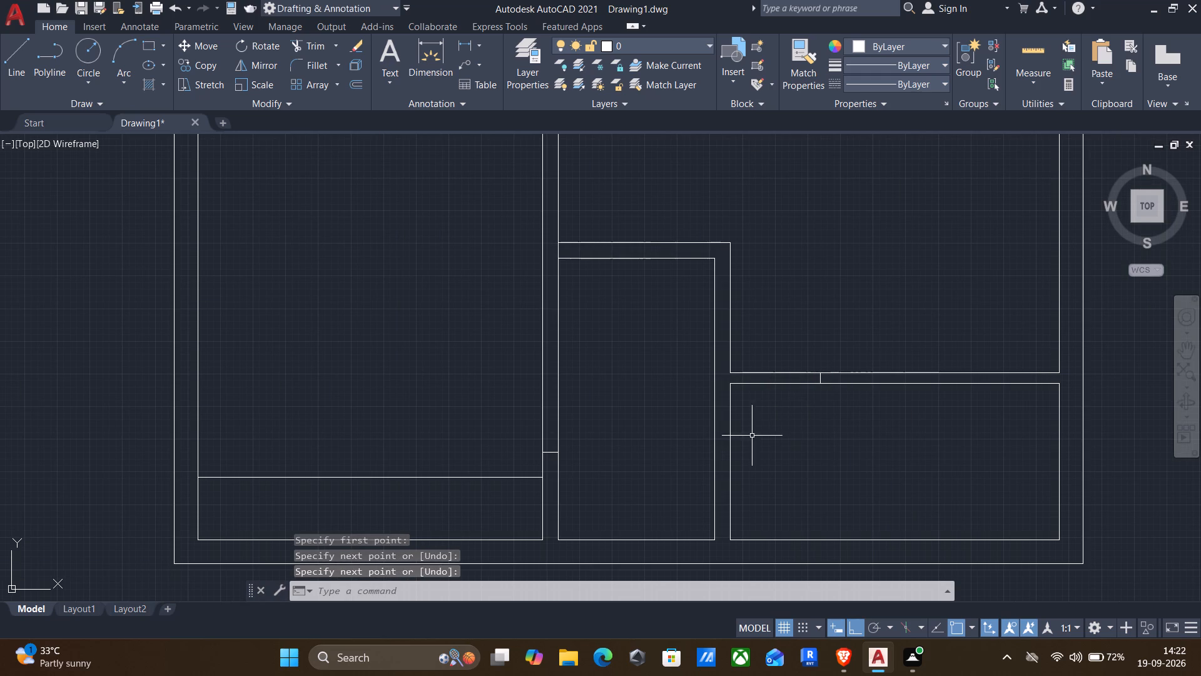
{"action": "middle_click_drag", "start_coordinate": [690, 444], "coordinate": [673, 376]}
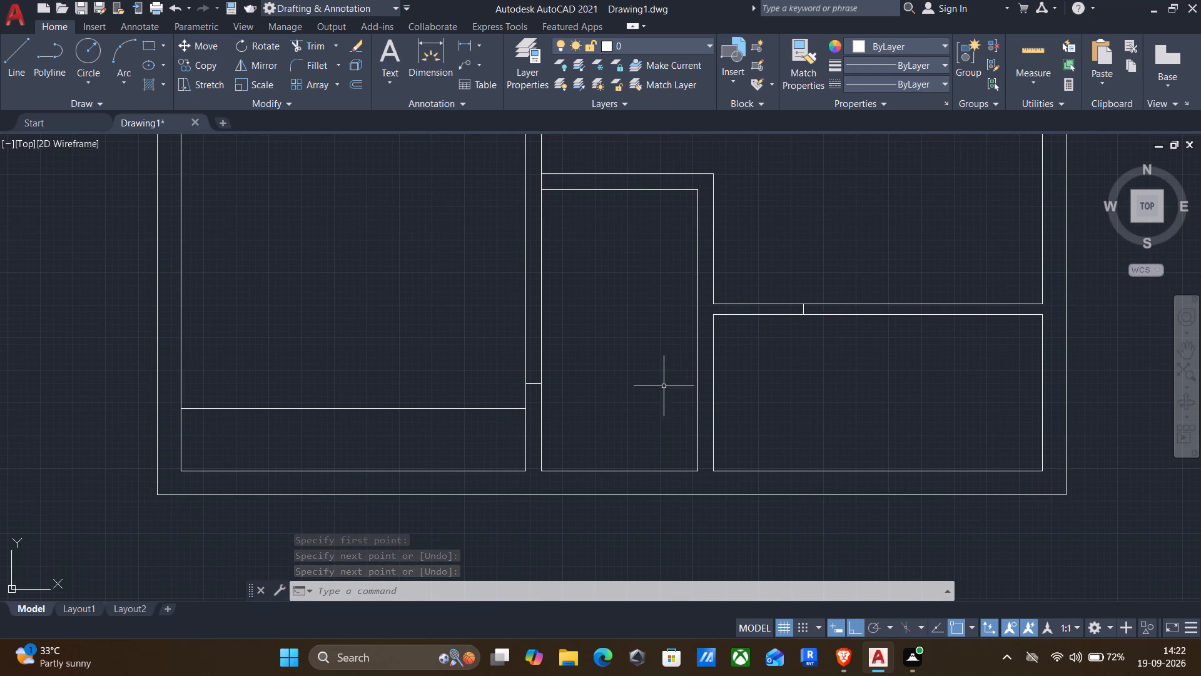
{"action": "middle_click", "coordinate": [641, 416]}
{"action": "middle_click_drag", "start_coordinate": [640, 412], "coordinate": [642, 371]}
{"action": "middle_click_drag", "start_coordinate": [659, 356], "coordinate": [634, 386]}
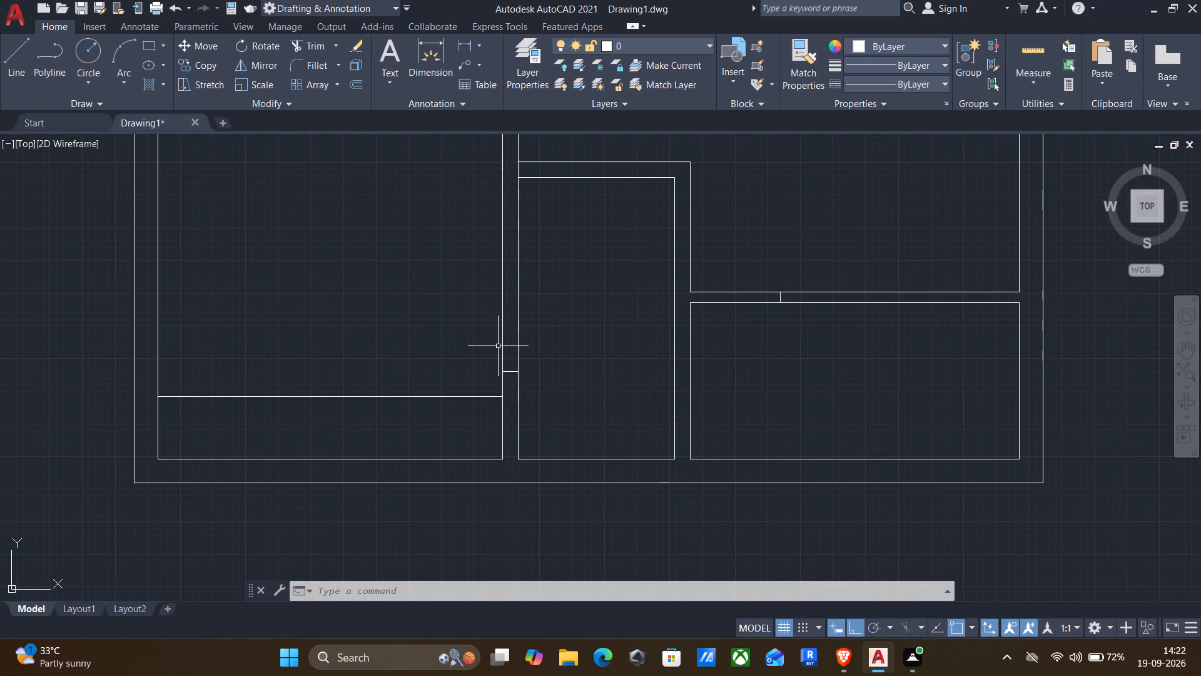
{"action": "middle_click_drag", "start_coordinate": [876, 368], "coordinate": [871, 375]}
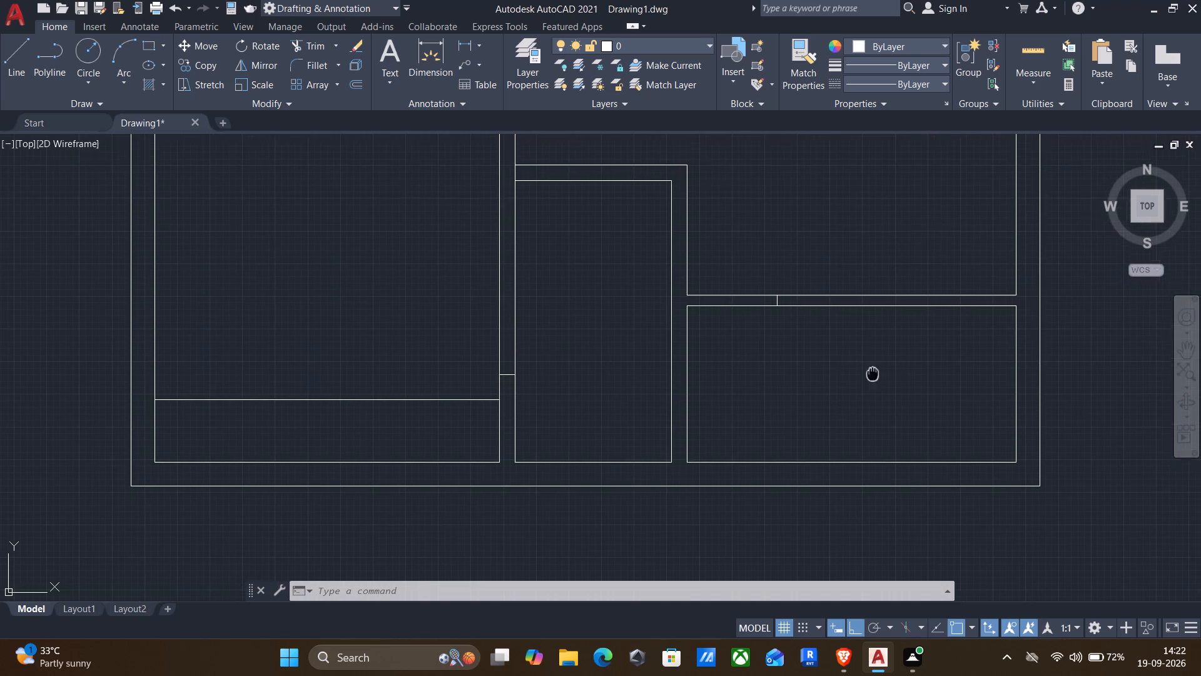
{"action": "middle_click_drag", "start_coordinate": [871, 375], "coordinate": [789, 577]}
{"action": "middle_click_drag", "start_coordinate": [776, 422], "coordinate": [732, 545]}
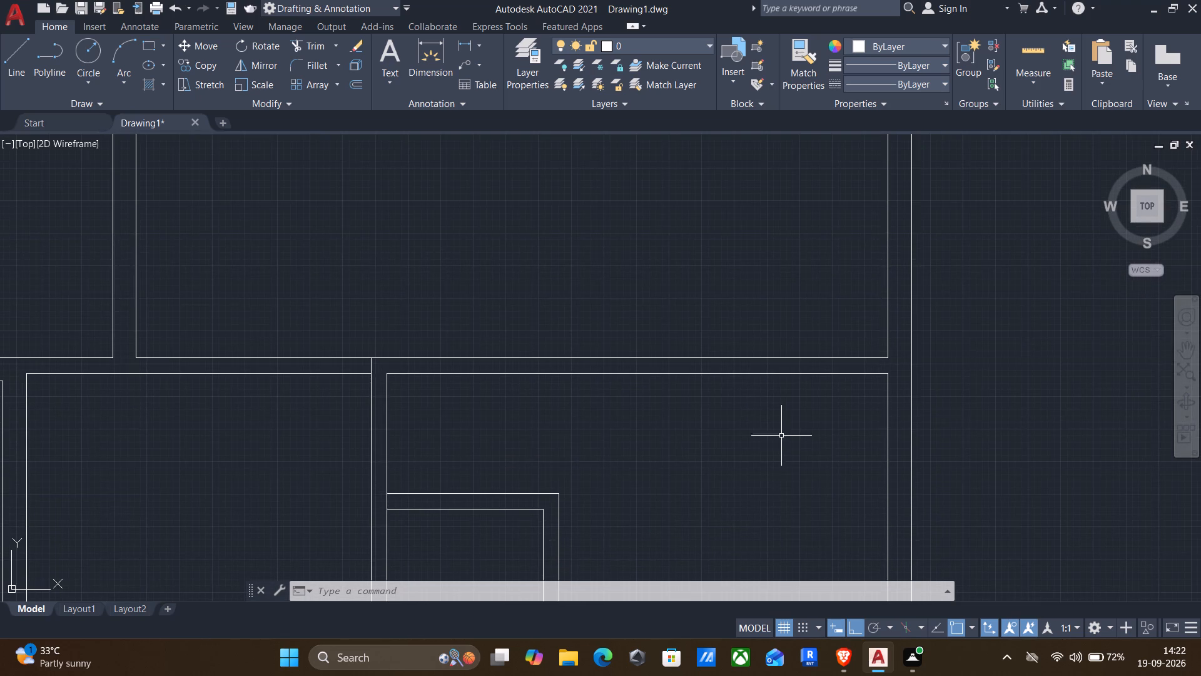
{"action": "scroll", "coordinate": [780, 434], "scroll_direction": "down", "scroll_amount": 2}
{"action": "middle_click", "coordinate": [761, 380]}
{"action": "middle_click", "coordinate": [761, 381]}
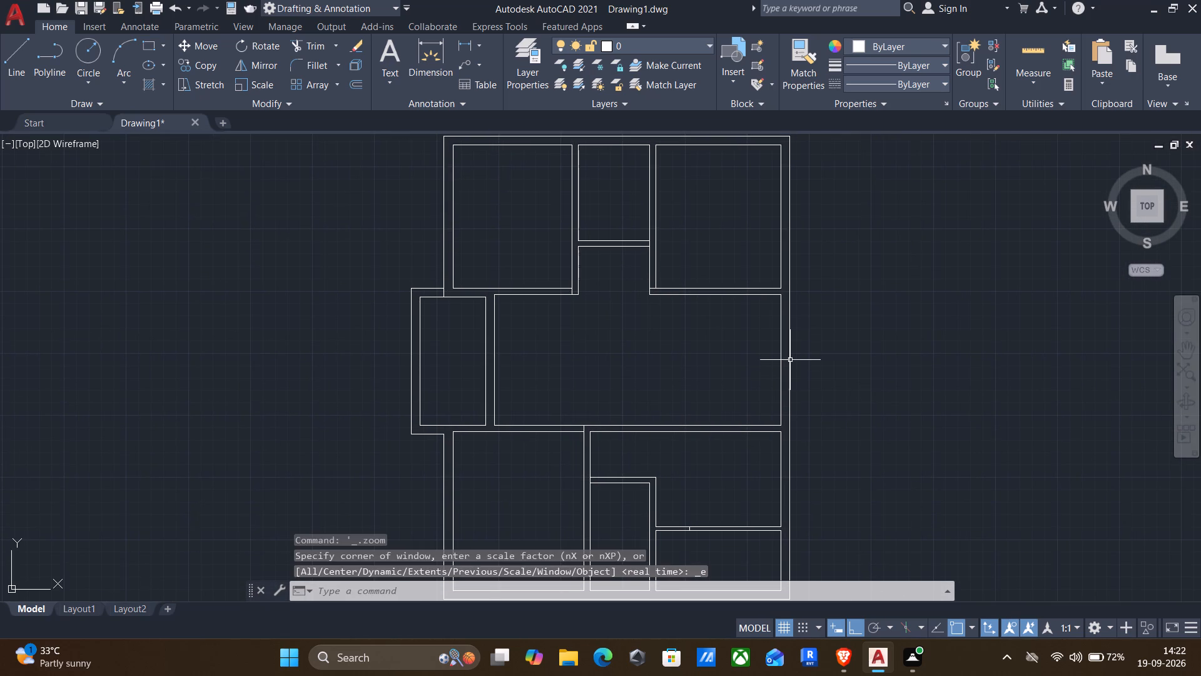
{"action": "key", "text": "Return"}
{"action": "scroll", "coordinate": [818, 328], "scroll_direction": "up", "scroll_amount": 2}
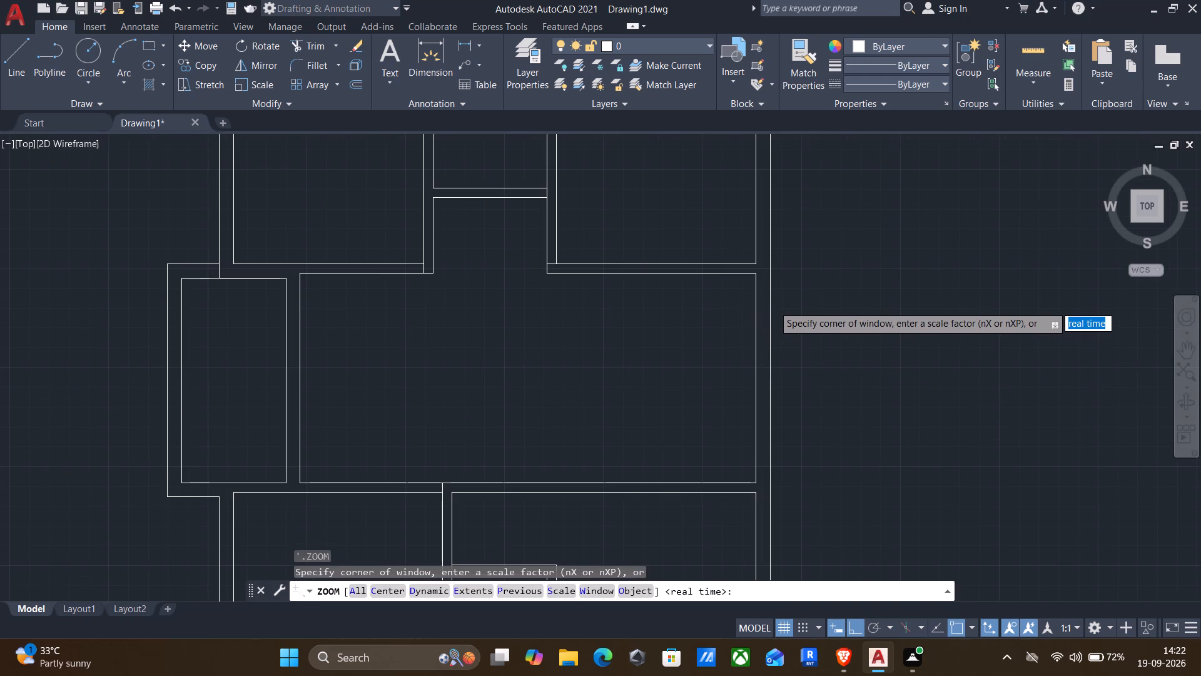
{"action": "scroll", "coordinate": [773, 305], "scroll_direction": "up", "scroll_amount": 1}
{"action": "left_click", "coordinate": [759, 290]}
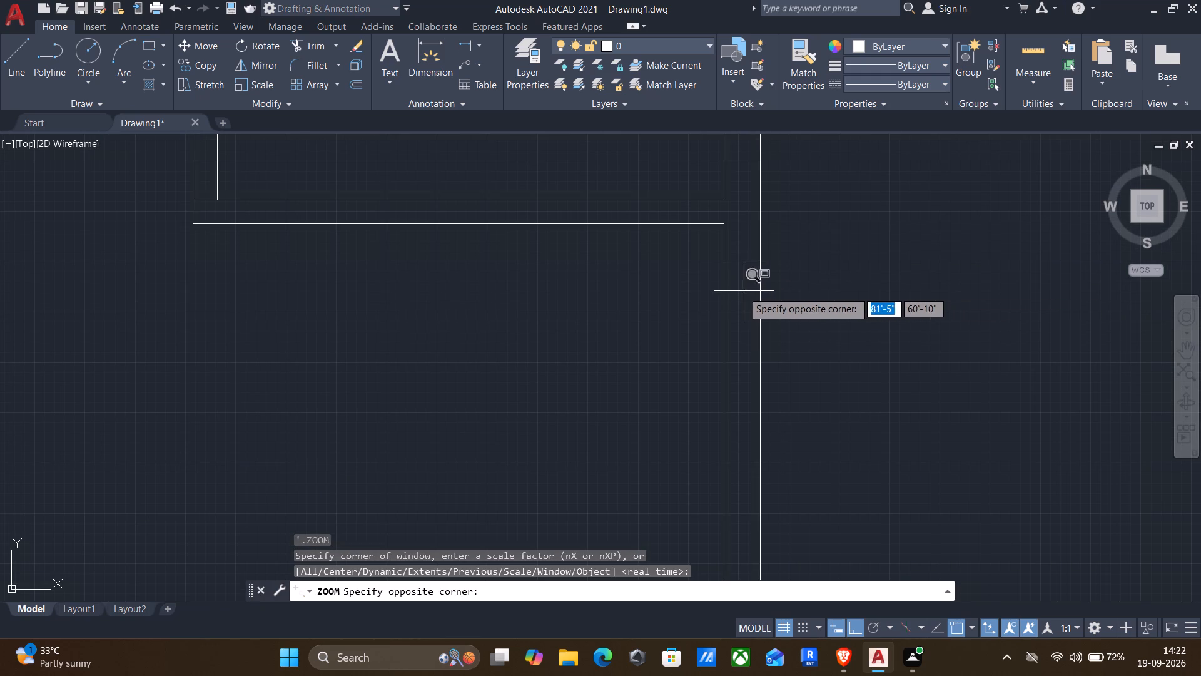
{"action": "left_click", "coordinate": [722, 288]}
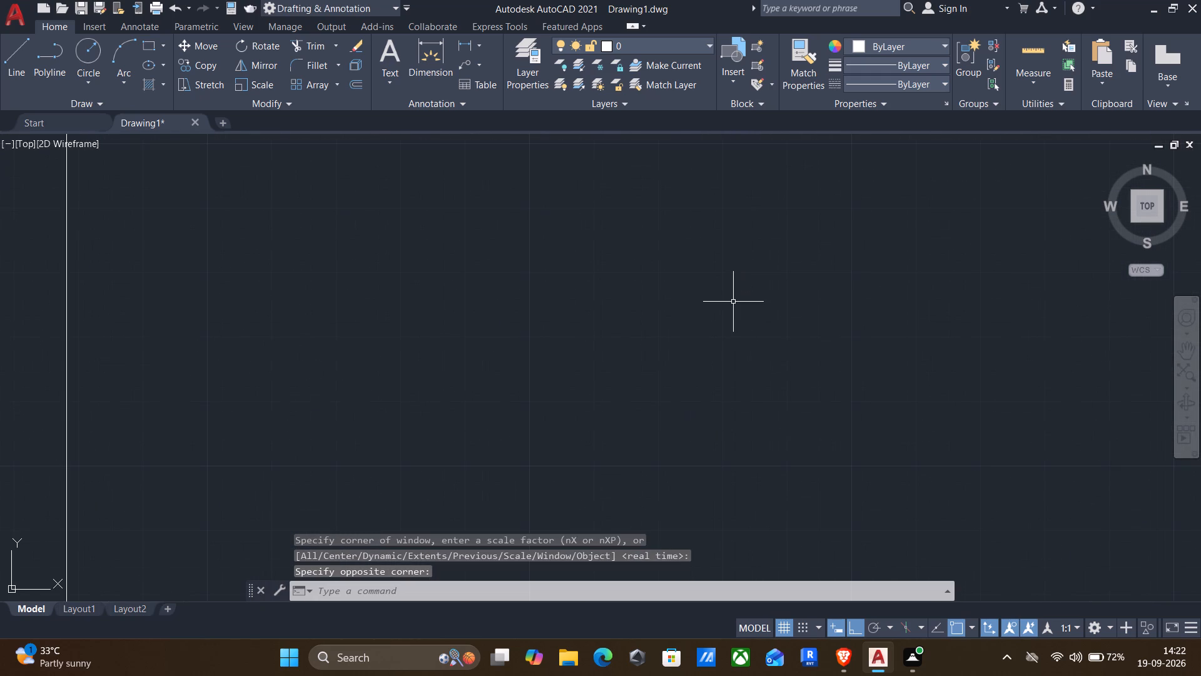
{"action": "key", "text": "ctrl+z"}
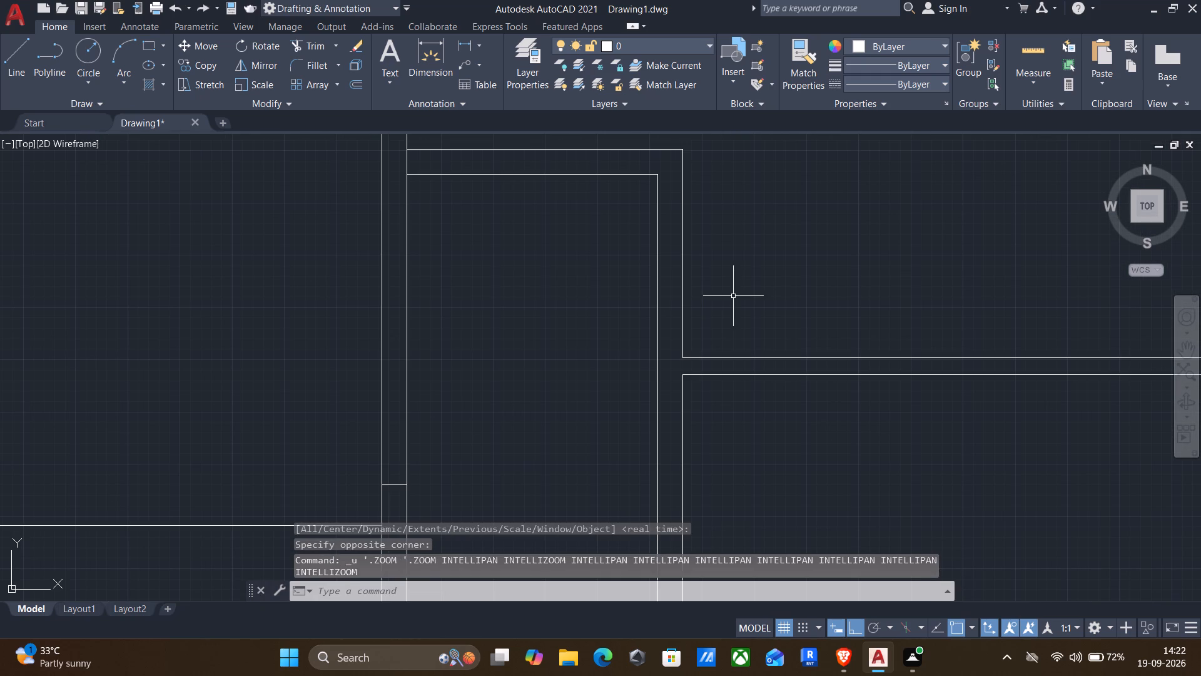
Draw a horizontal line across the outer right wall of the central hall, from the outer to the inner line, near the hall's upper corner.
{"action": "key", "text": "l"}
{"action": "key", "text": "Return"}
{"action": "scroll", "coordinate": [736, 315], "scroll_direction": "down", "scroll_amount": 1}
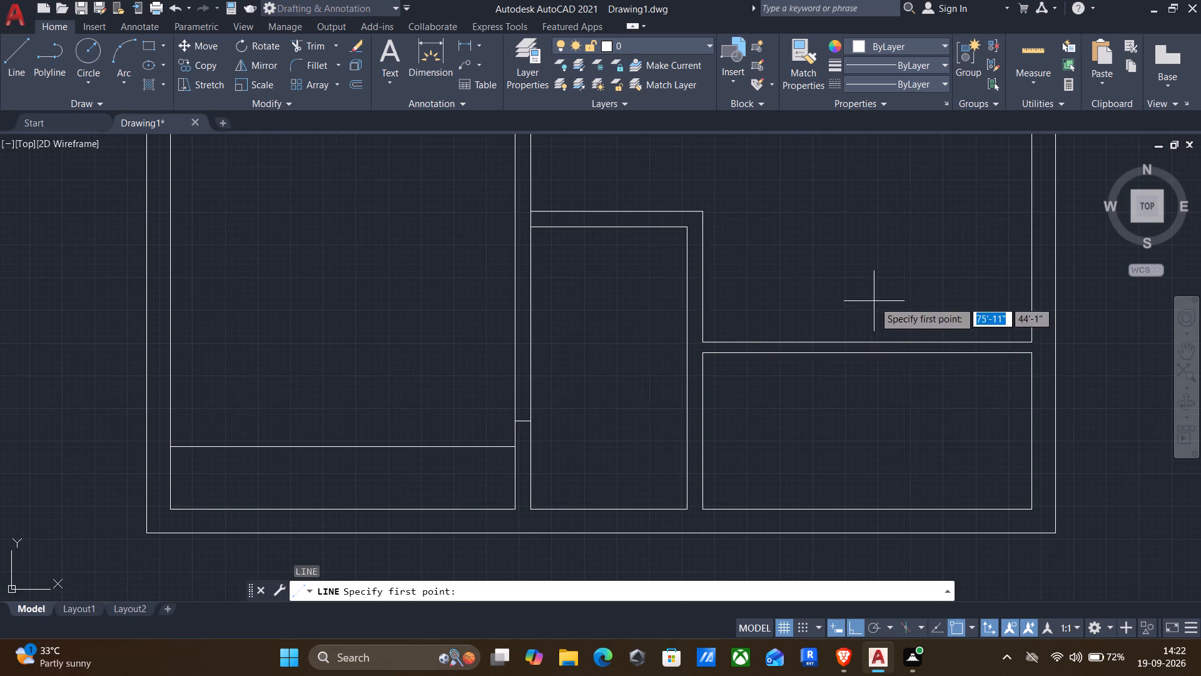
{"action": "middle_click_drag", "start_coordinate": [778, 436], "coordinate": [737, 479]}
{"action": "scroll", "coordinate": [756, 435], "scroll_direction": "down", "scroll_amount": 2}
{"action": "middle_click_drag", "start_coordinate": [816, 320], "coordinate": [765, 403]}
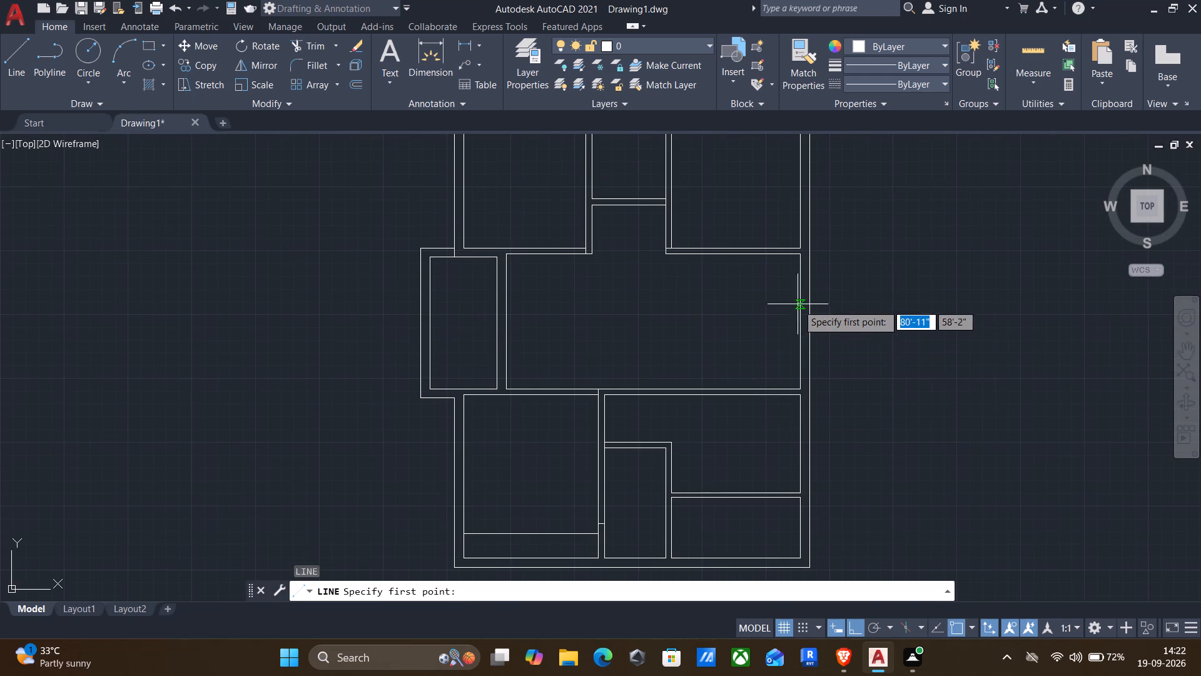
{"action": "scroll", "coordinate": [798, 304], "scroll_direction": "up", "scroll_amount": 3}
{"action": "middle_click_drag", "start_coordinate": [824, 284], "coordinate": [801, 376]}
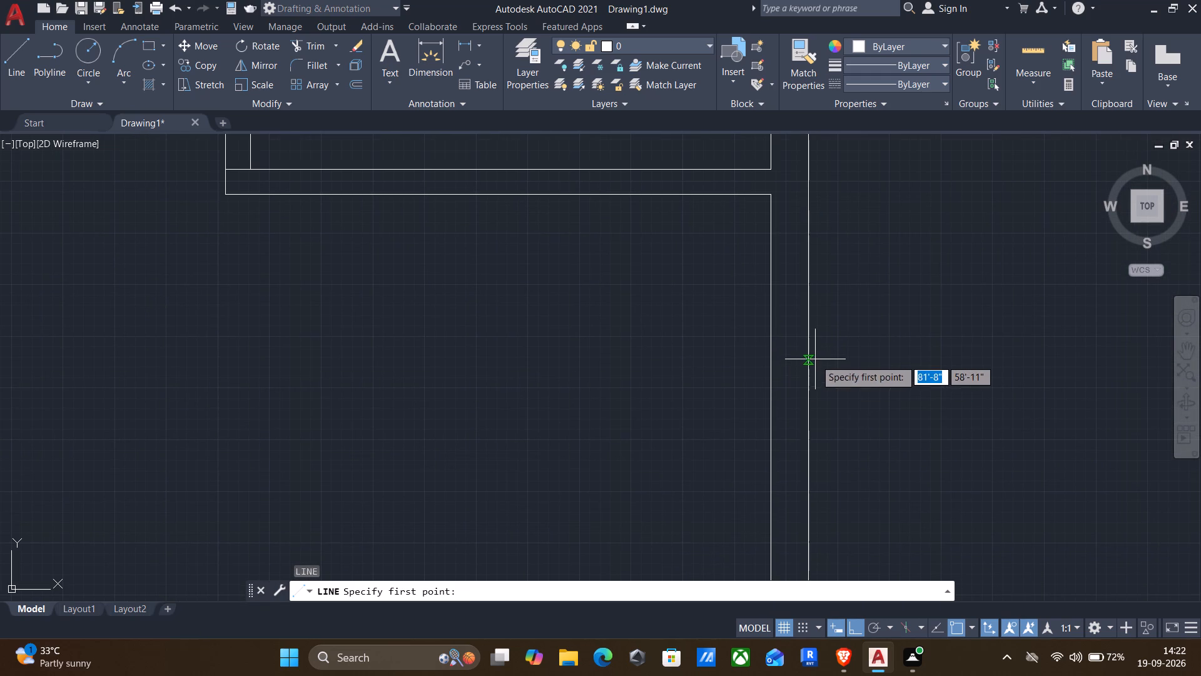
{"action": "left_click", "coordinate": [804, 305]}
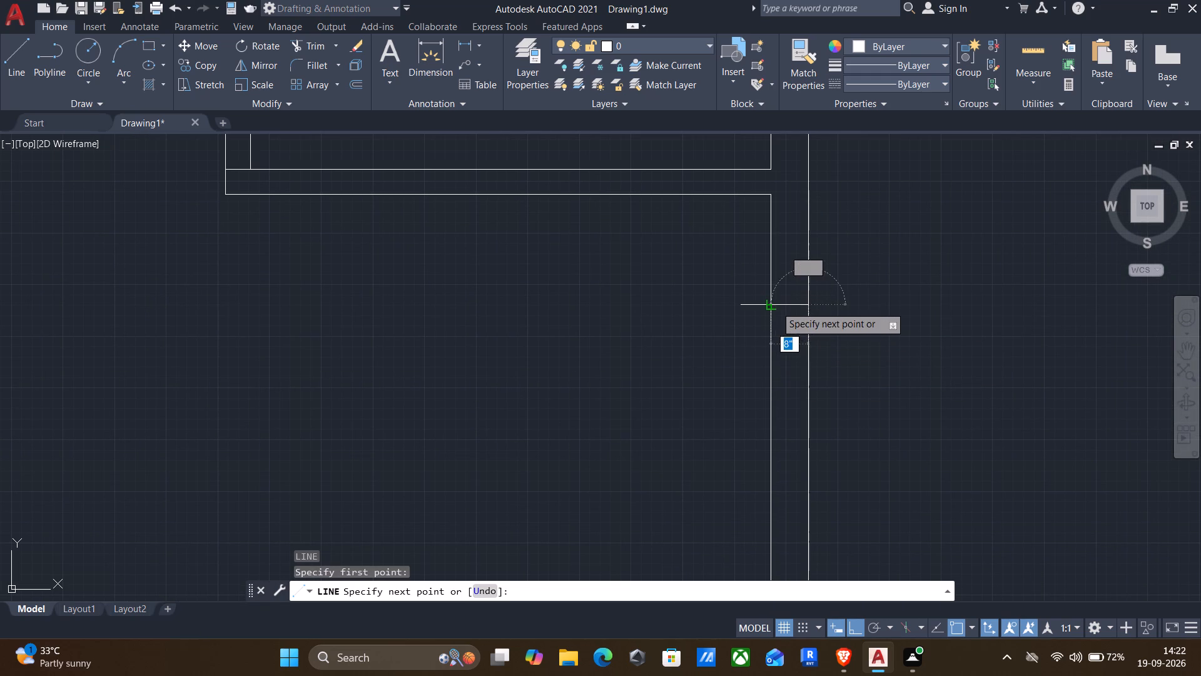
{"action": "left_click", "coordinate": [771, 306]}
{"action": "key", "text": "Return"}
Offset the short wall-end line at the upper-left room's lower right corner 2" to the left, inside the room's bottom wall.
{"action": "scroll", "coordinate": [774, 335], "scroll_direction": "down", "scroll_amount": 3}
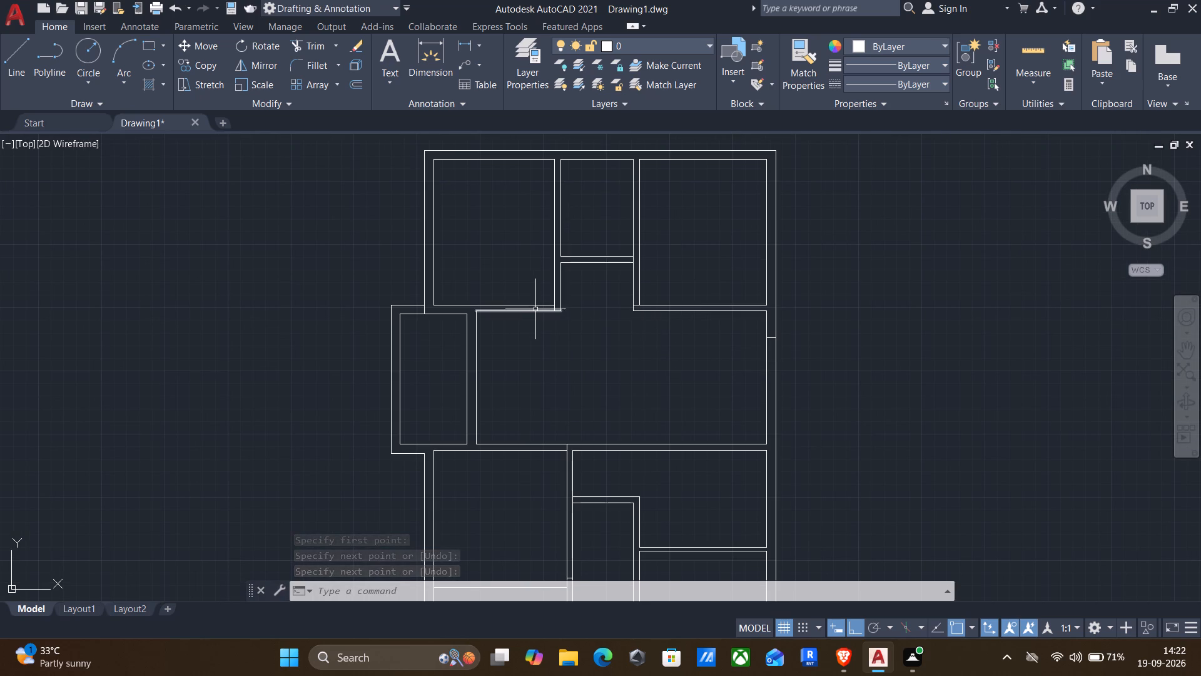
{"action": "key", "text": "o"}
{"action": "key", "text": "Return"}
{"action": "scroll", "coordinate": [558, 329], "scroll_direction": "up", "scroll_amount": 2}
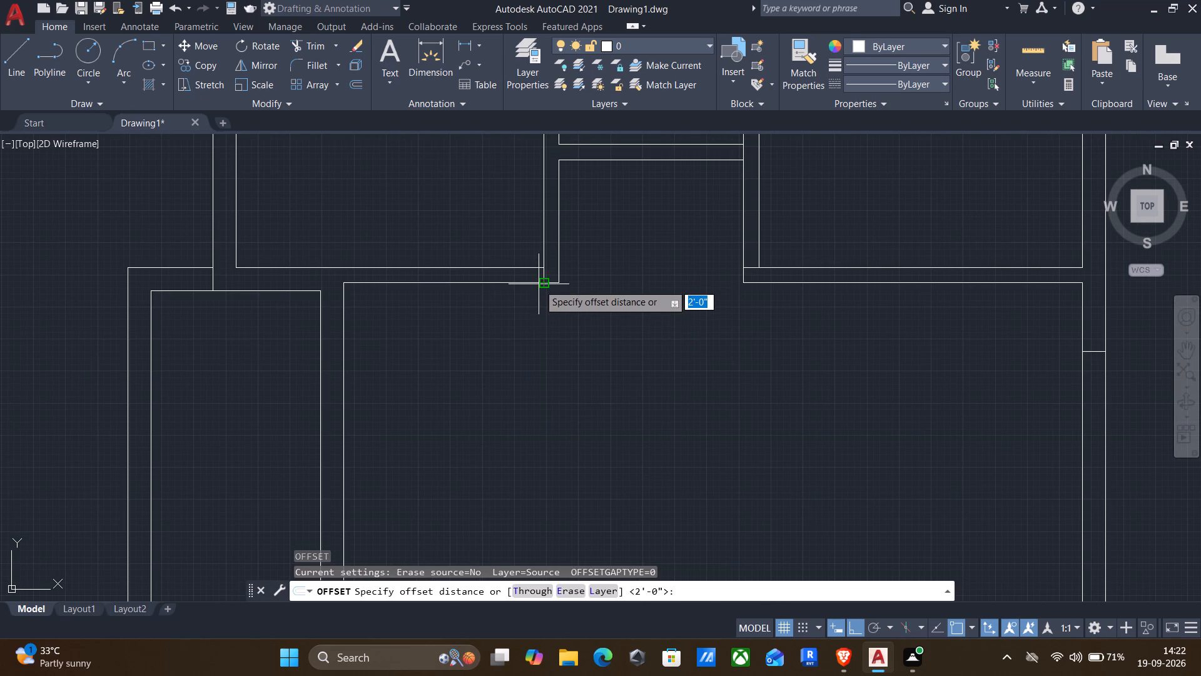
{"action": "scroll", "coordinate": [539, 282], "scroll_direction": "up", "scroll_amount": 2}
{"action": "left_click", "coordinate": [539, 264]}
{"action": "left_click", "coordinate": [510, 278]}
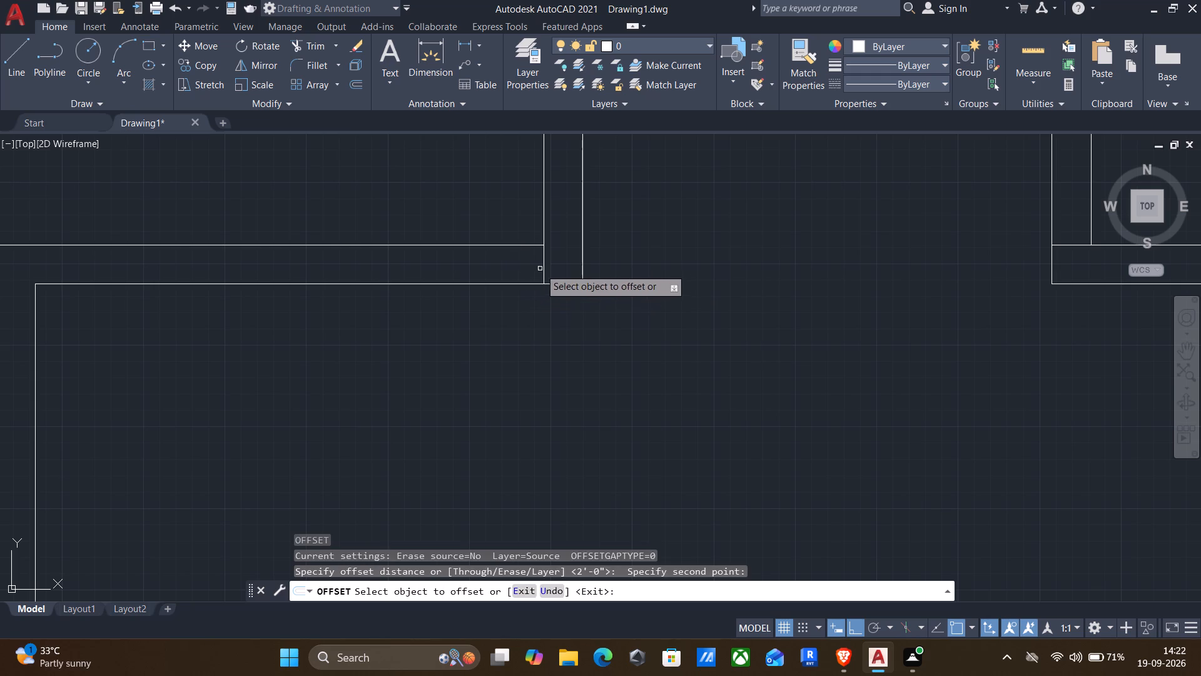
{"action": "left_click", "coordinate": [545, 265]}
{"action": "key", "text": "2"}
{"action": "key", "text": "shift+quotedbl"}
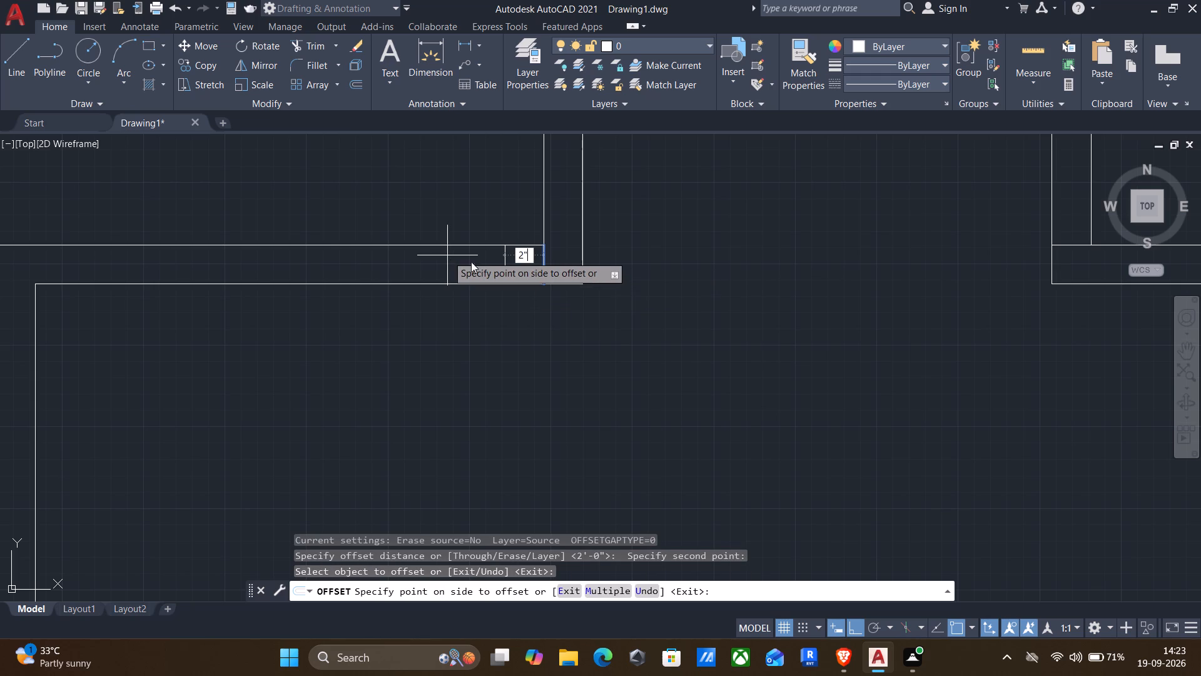
{"action": "key", "text": "Return"}
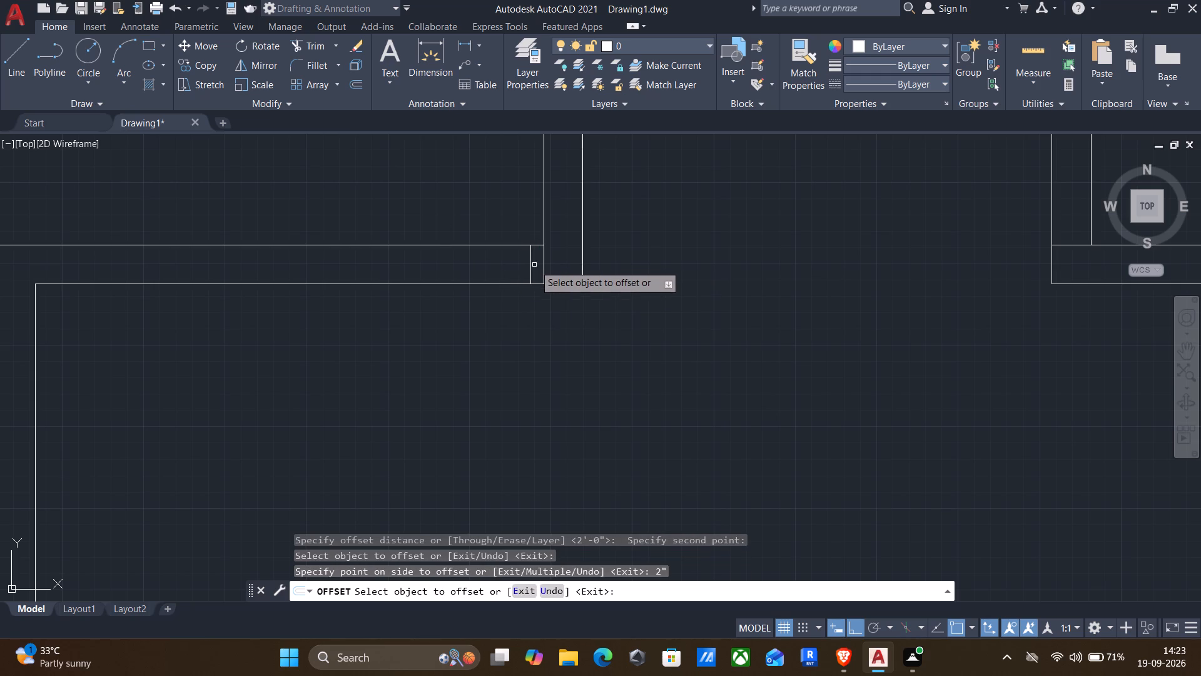
Offset the new short line in the upper-left room's bottom wall 3' to the left to mark an opening.
{"action": "left_click", "coordinate": [527, 262]}
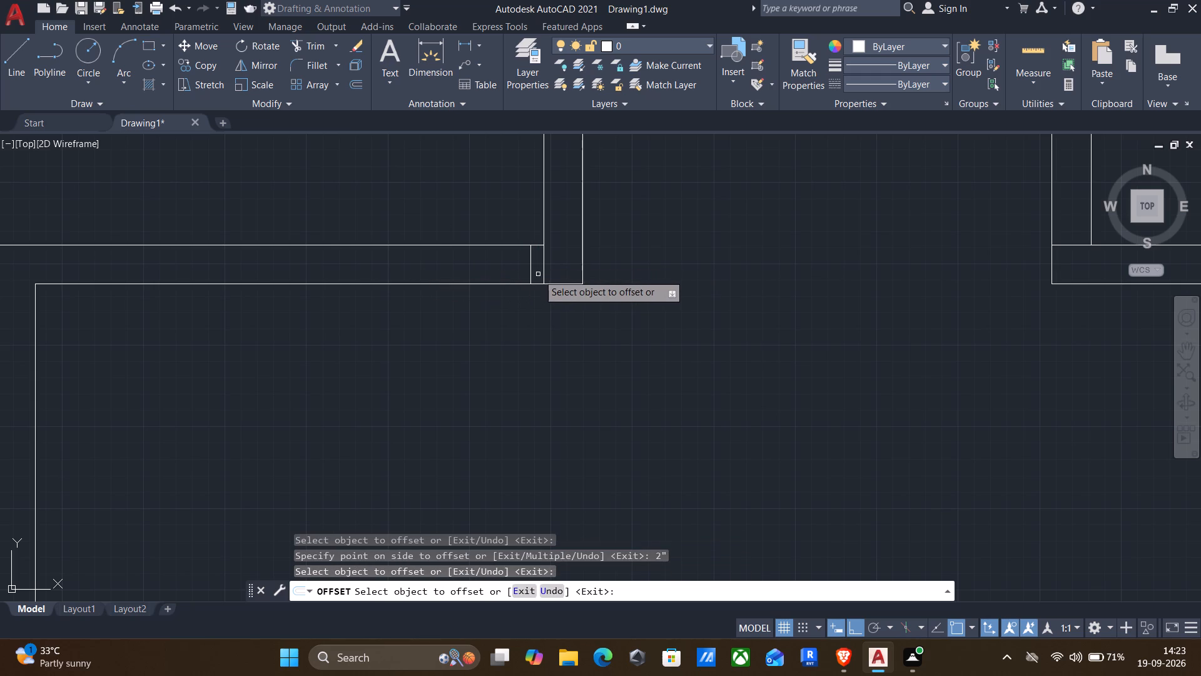
{"action": "left_click", "coordinate": [530, 265]}
{"action": "key", "text": "3"}
{"action": "key", "text": "apostrophe"}
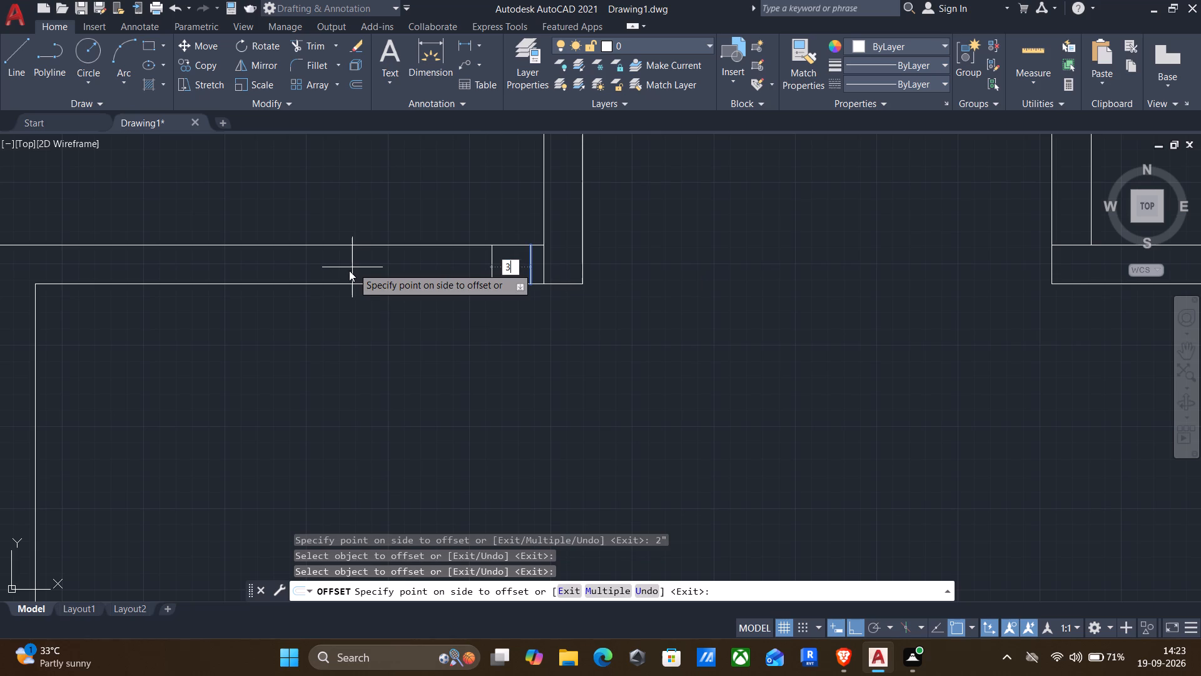
{"action": "key", "text": "Return"}
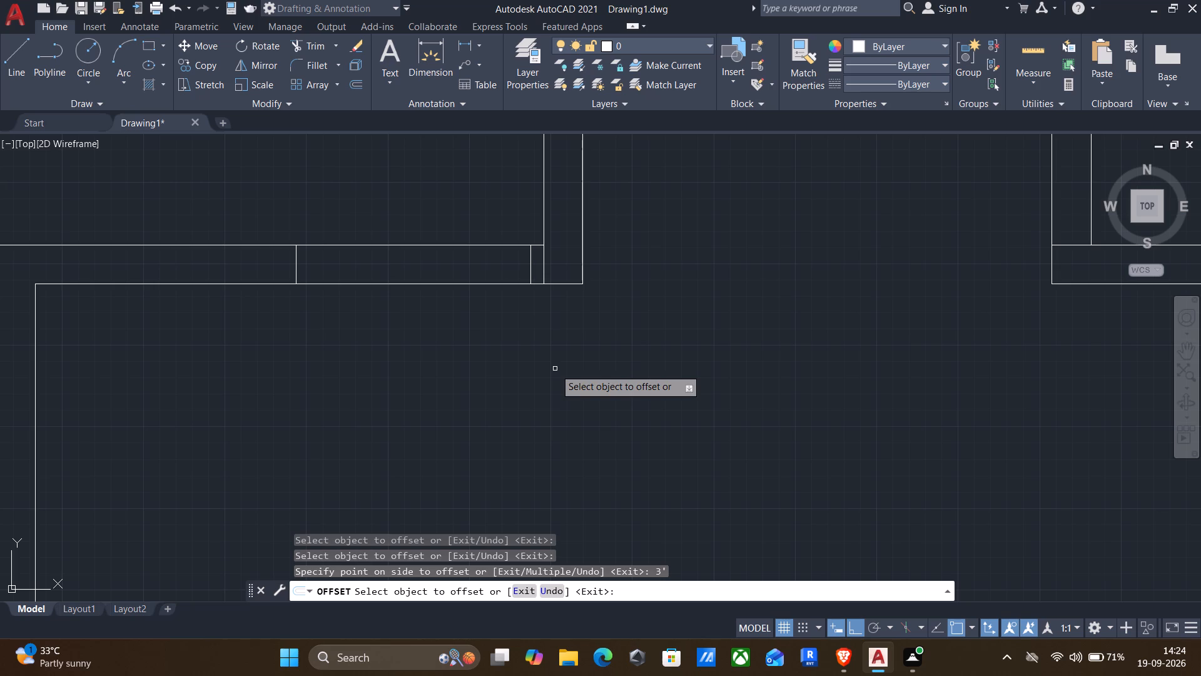
Mark an opening below the upper middle room by offsetting the wall's right end line 2" left and that copy 2'6" further left.
{"action": "scroll", "coordinate": [587, 324], "scroll_direction": "down", "scroll_amount": 1}
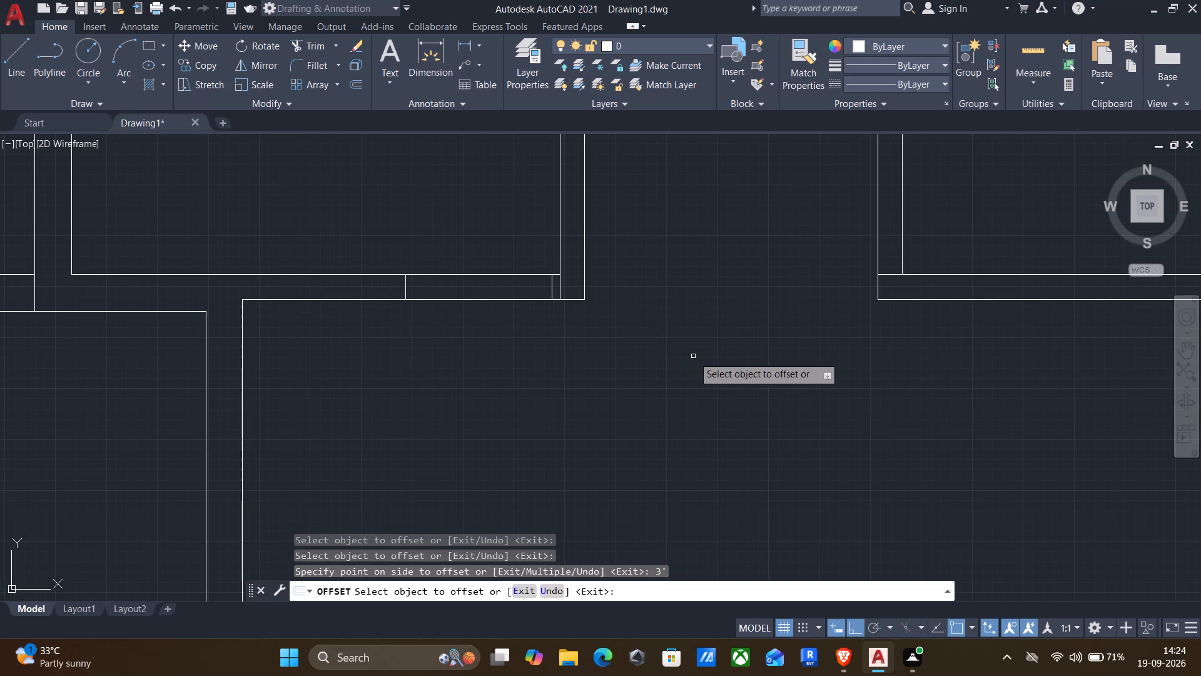
{"action": "scroll", "coordinate": [698, 354], "scroll_direction": "down", "scroll_amount": 2}
{"action": "middle_click_drag", "start_coordinate": [717, 322], "coordinate": [722, 402]}
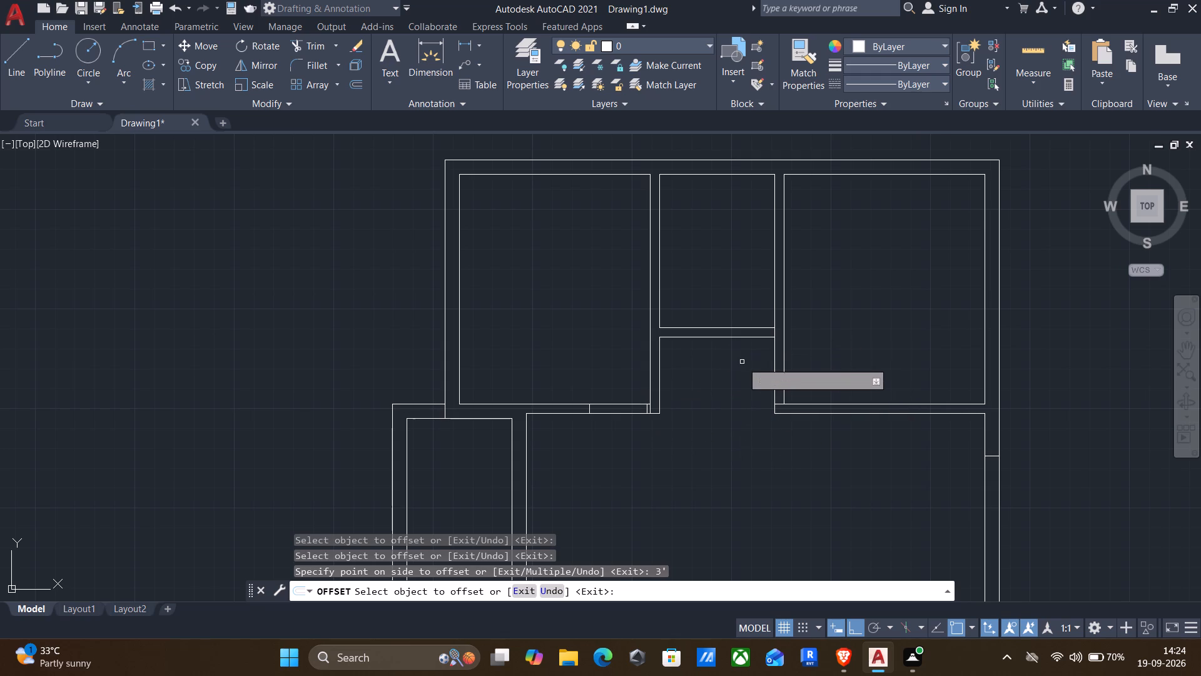
{"action": "scroll", "coordinate": [764, 315], "scroll_direction": "up", "scroll_amount": 3}
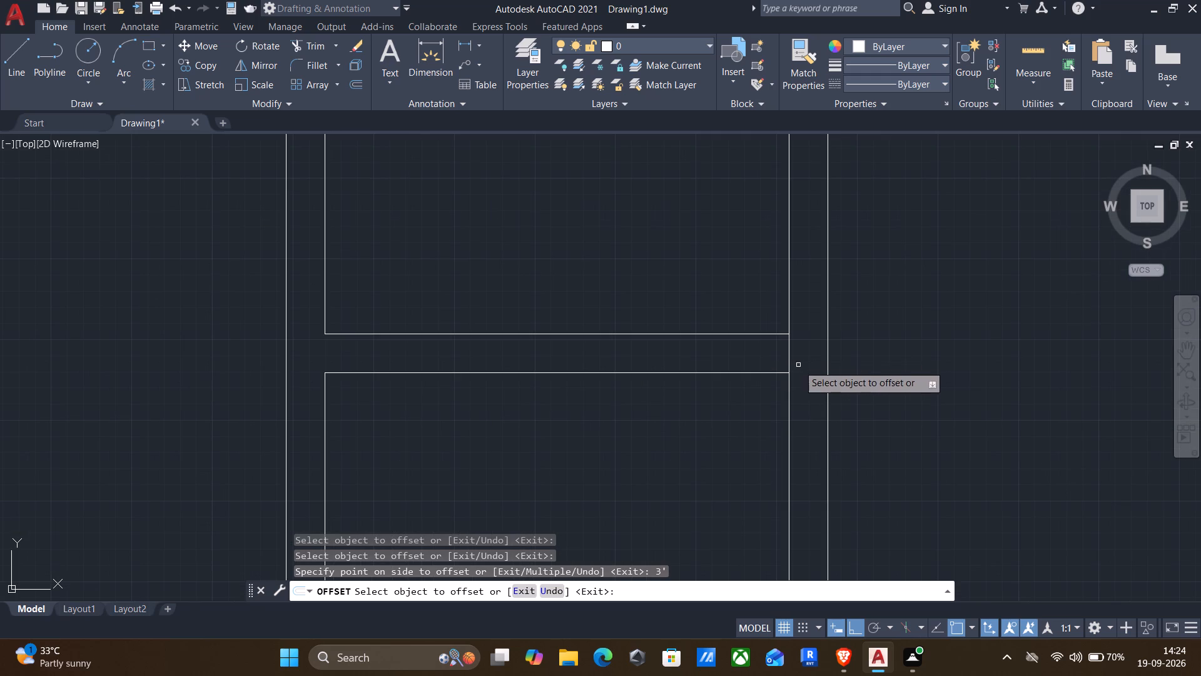
{"action": "left_click", "coordinate": [791, 352]}
{"action": "key", "text": "2"}
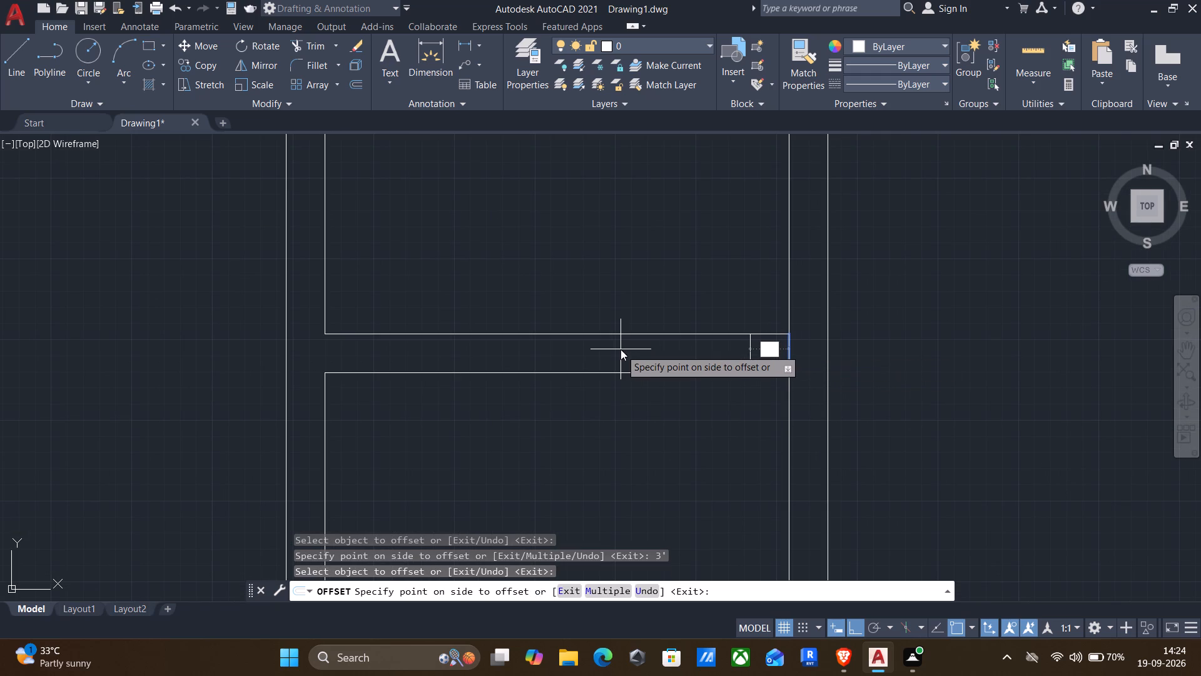
{"action": "key", "text": "shift+quotedbl"}
{"action": "key", "text": "Return"}
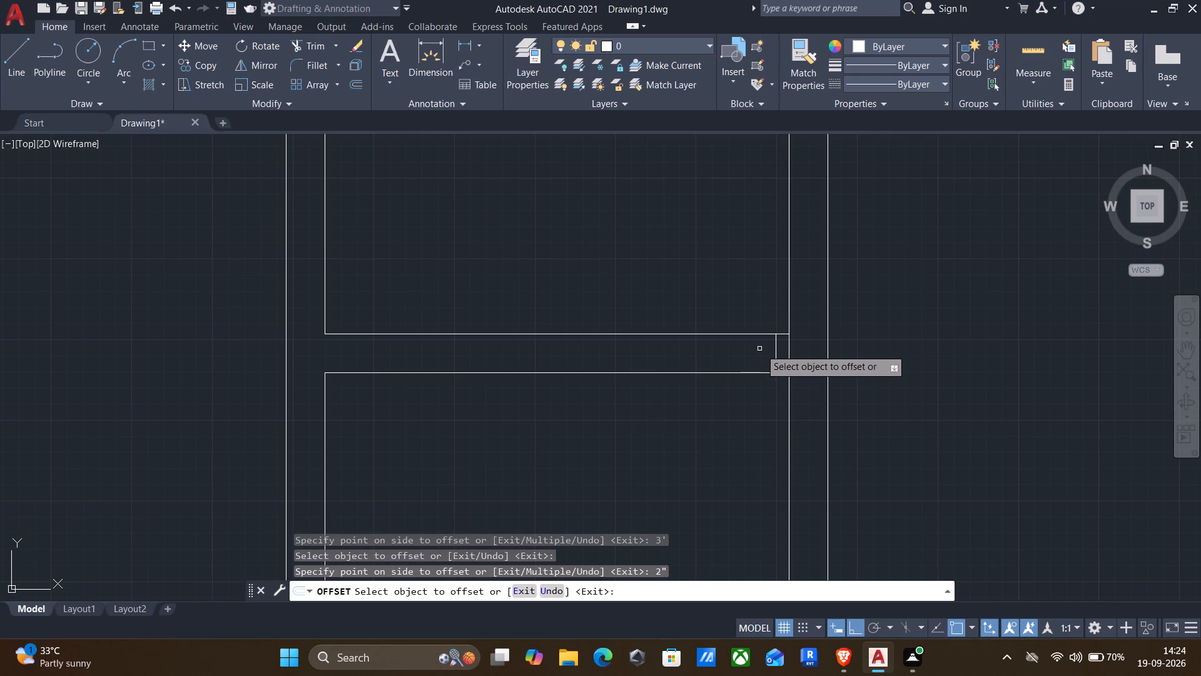
{"action": "left_click", "coordinate": [774, 346]}
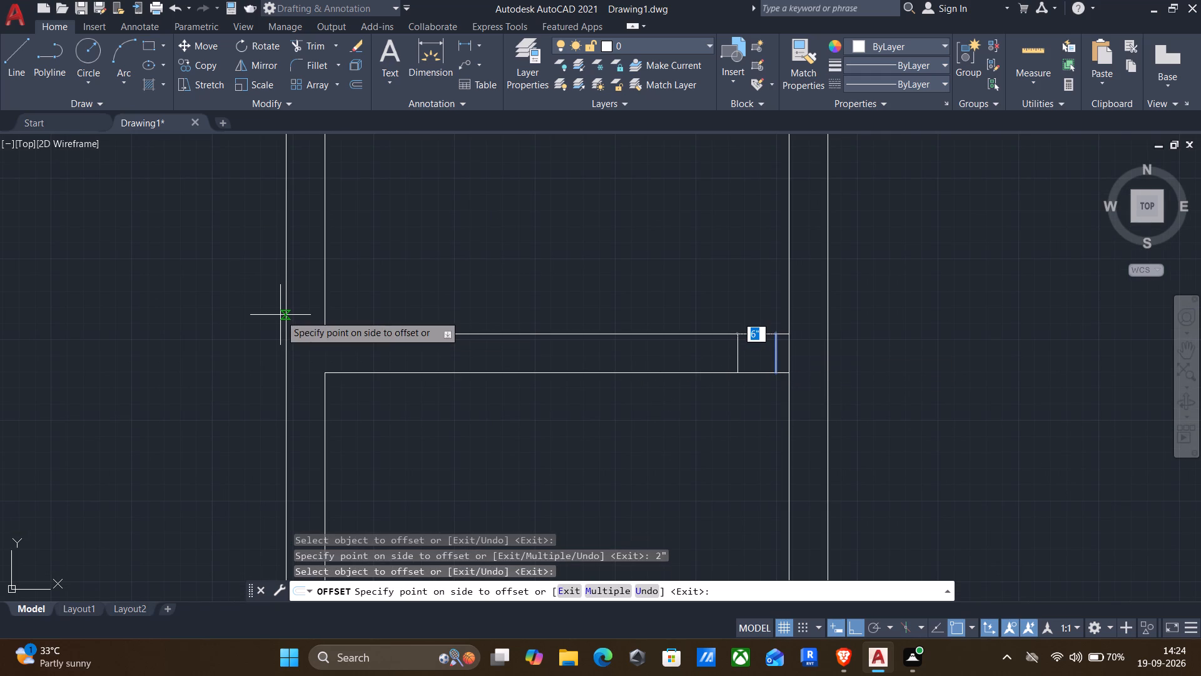
{"action": "type", "text": "2'6"}
{"action": "key", "text": "shift+quotedbl"}
{"action": "key", "text": "Return"}
Mark an opening in the upper-right room's left wall by offsetting the line across its lower end 2" up and that copy 3' further up.
{"action": "scroll", "coordinate": [504, 374], "scroll_direction": "down", "scroll_amount": 3}
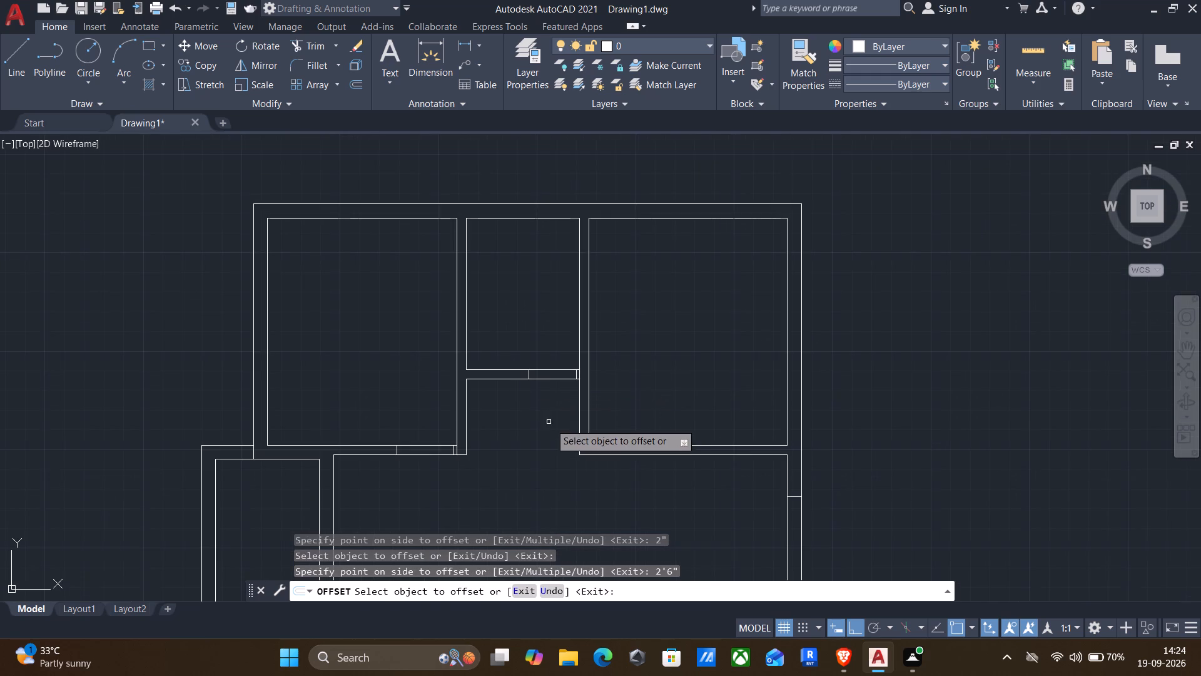
{"action": "scroll", "coordinate": [593, 453], "scroll_direction": "up", "scroll_amount": 2}
{"action": "left_click", "coordinate": [561, 433]}
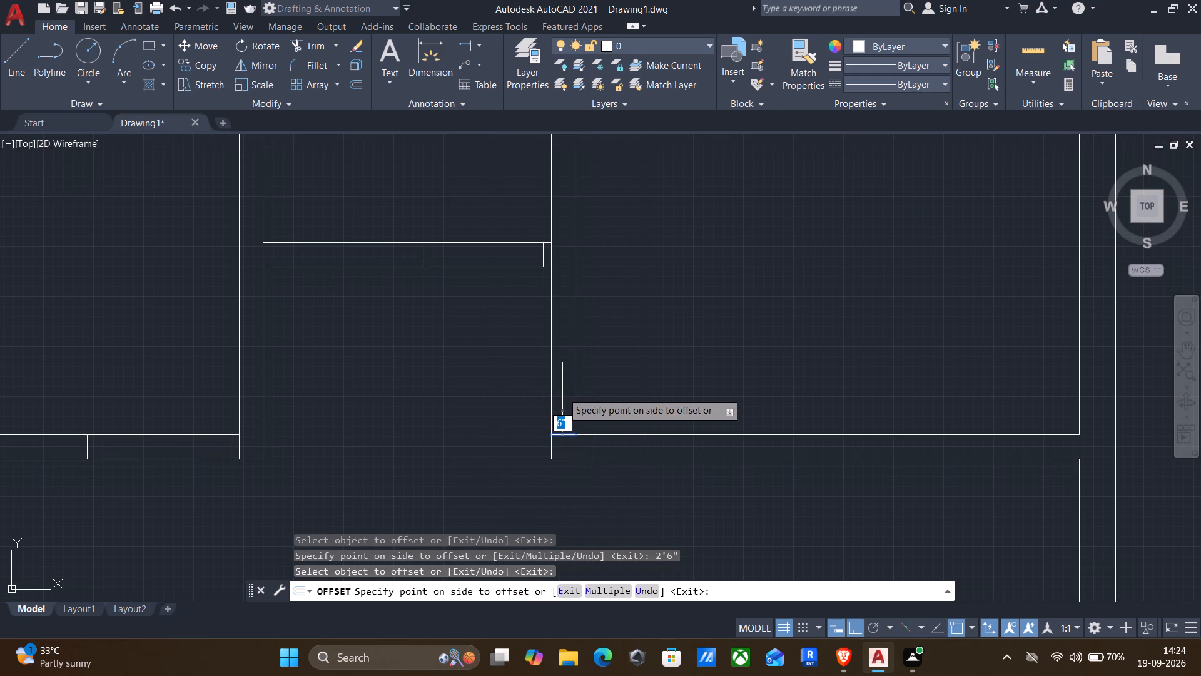
{"action": "type", "text": "2\""}
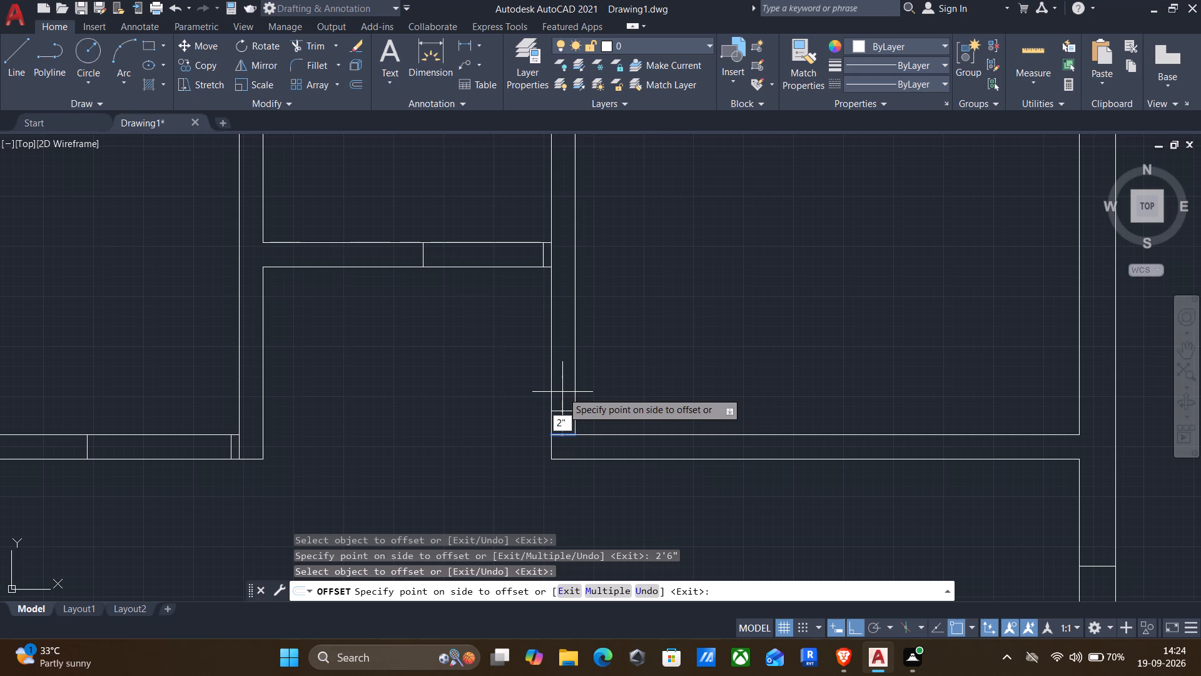
{"action": "key", "text": "Return"}
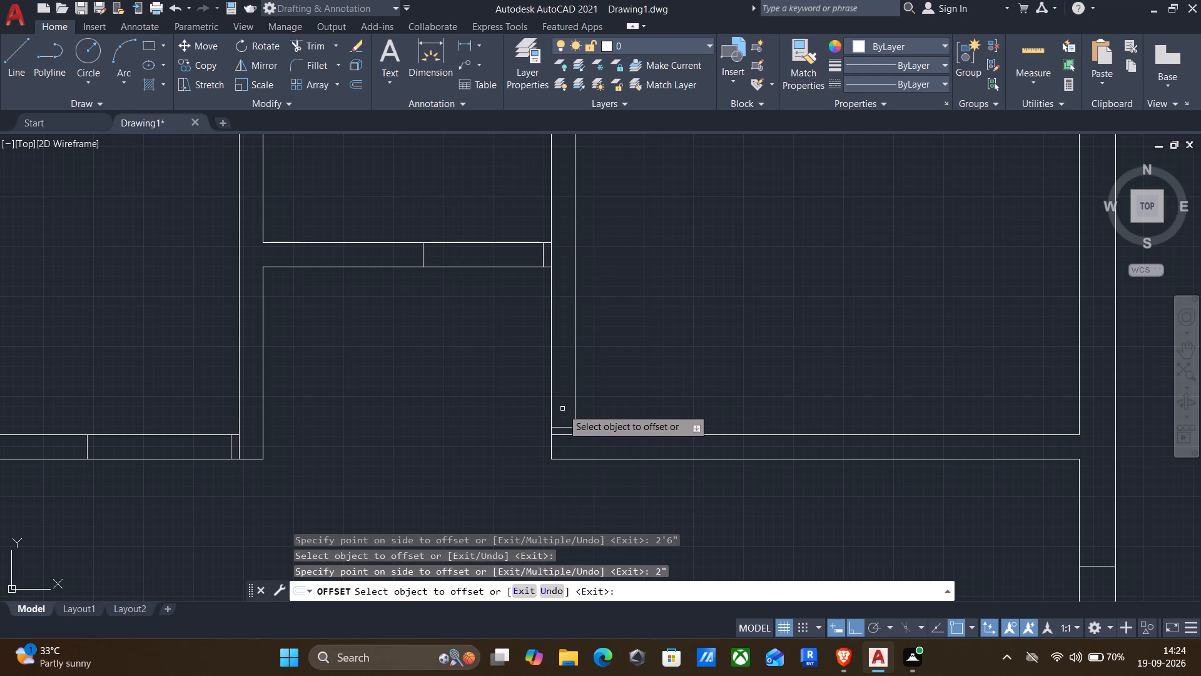
{"action": "left_click", "coordinate": [561, 428]}
{"action": "type", "text": "3'"}
{"action": "key", "text": "Return"}
Offset the short horizontal line across the central hall's outer right wall 3' downward.
{"action": "scroll", "coordinate": [526, 400], "scroll_direction": "down", "scroll_amount": 1}
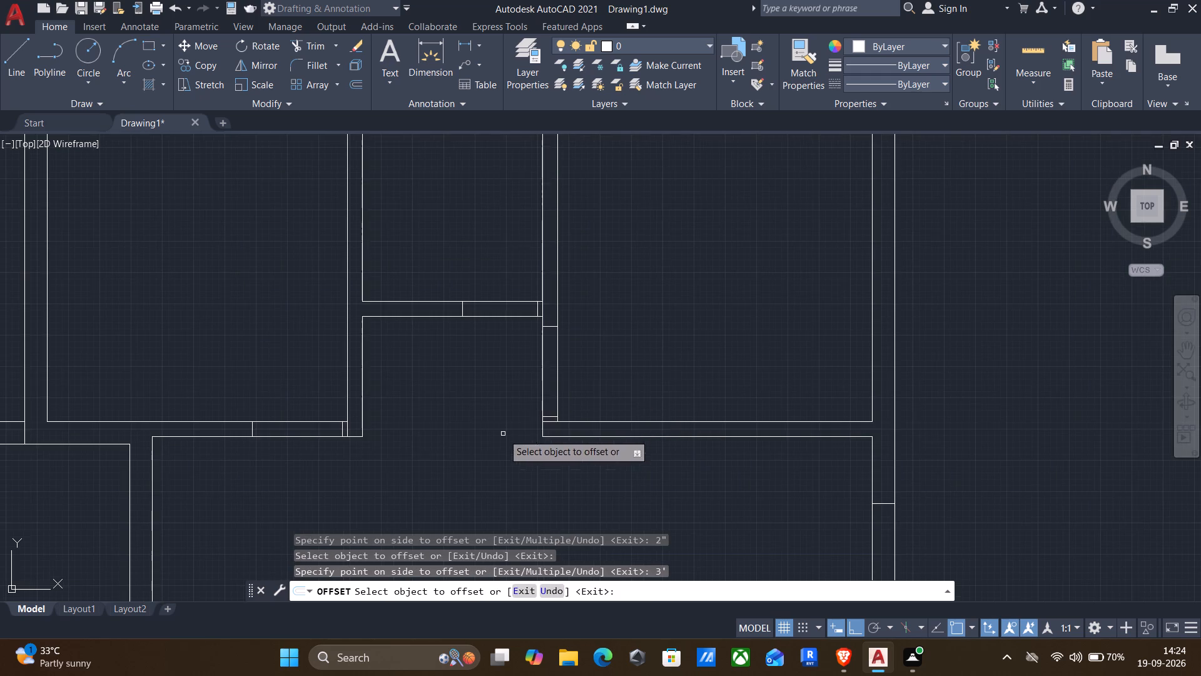
{"action": "middle_click_drag", "start_coordinate": [503, 434], "coordinate": [712, 289]}
{"action": "scroll", "coordinate": [642, 284], "scroll_direction": "down", "scroll_amount": 1}
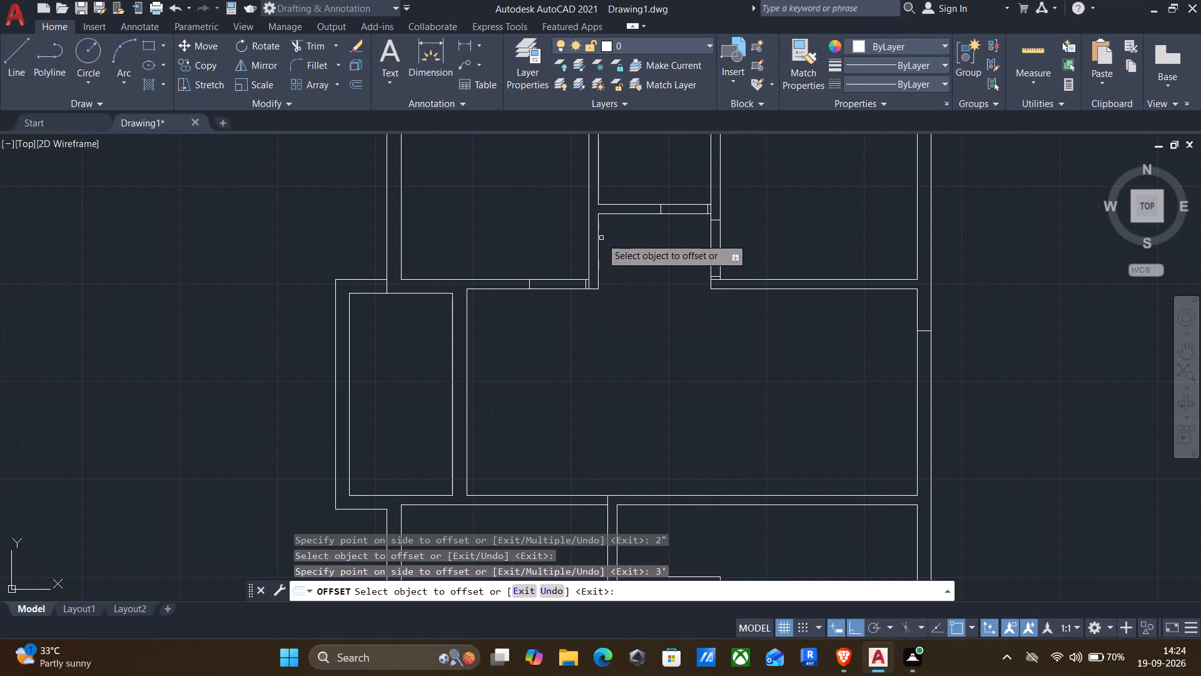
{"action": "left_click", "coordinate": [928, 332]}
{"action": "key", "text": "3"}
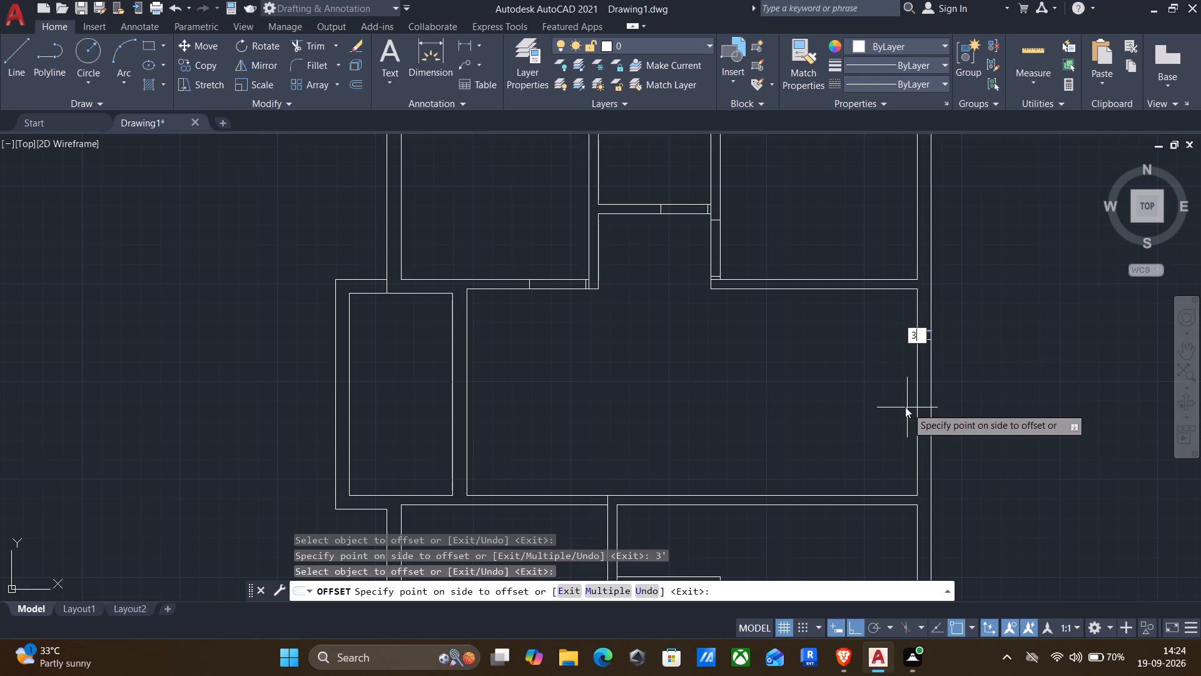
{"action": "key", "text": "apostrophe"}
{"action": "key", "text": "Return"}
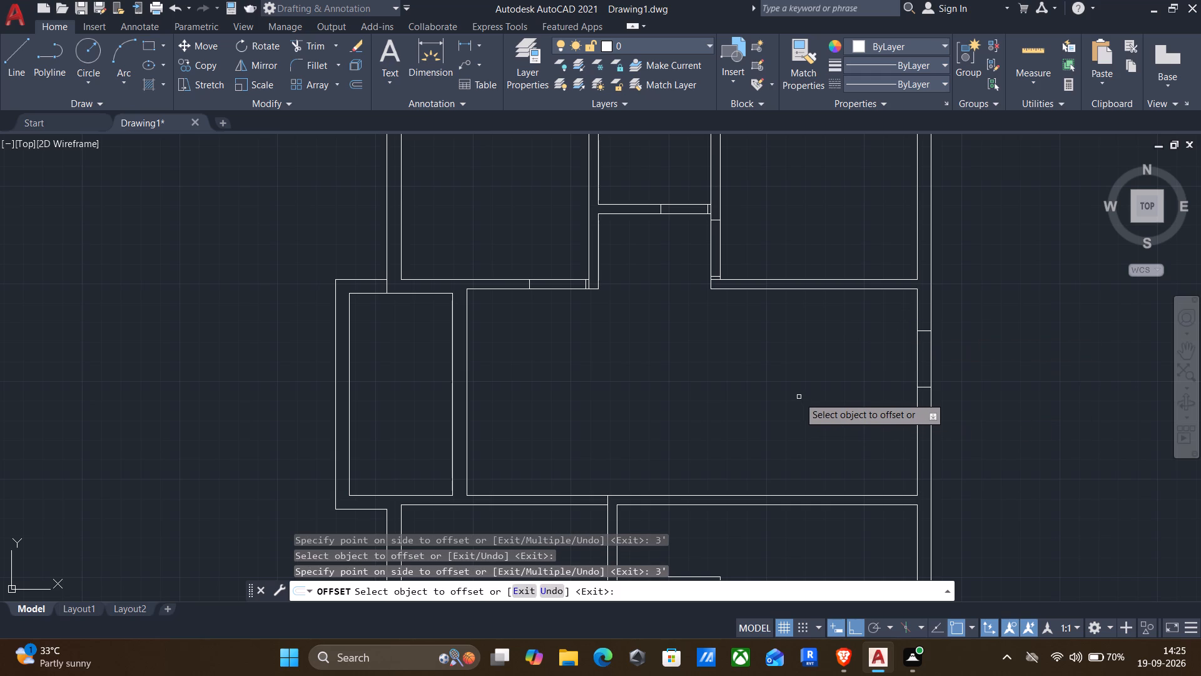
Mark an opening above the lower-left room by offsetting the junction line at its right end 1' left and that copy 3' further left.
{"action": "scroll", "coordinate": [686, 414], "scroll_direction": "down", "scroll_amount": 1}
{"action": "middle_click_drag", "start_coordinate": [627, 436], "coordinate": [759, 268]}
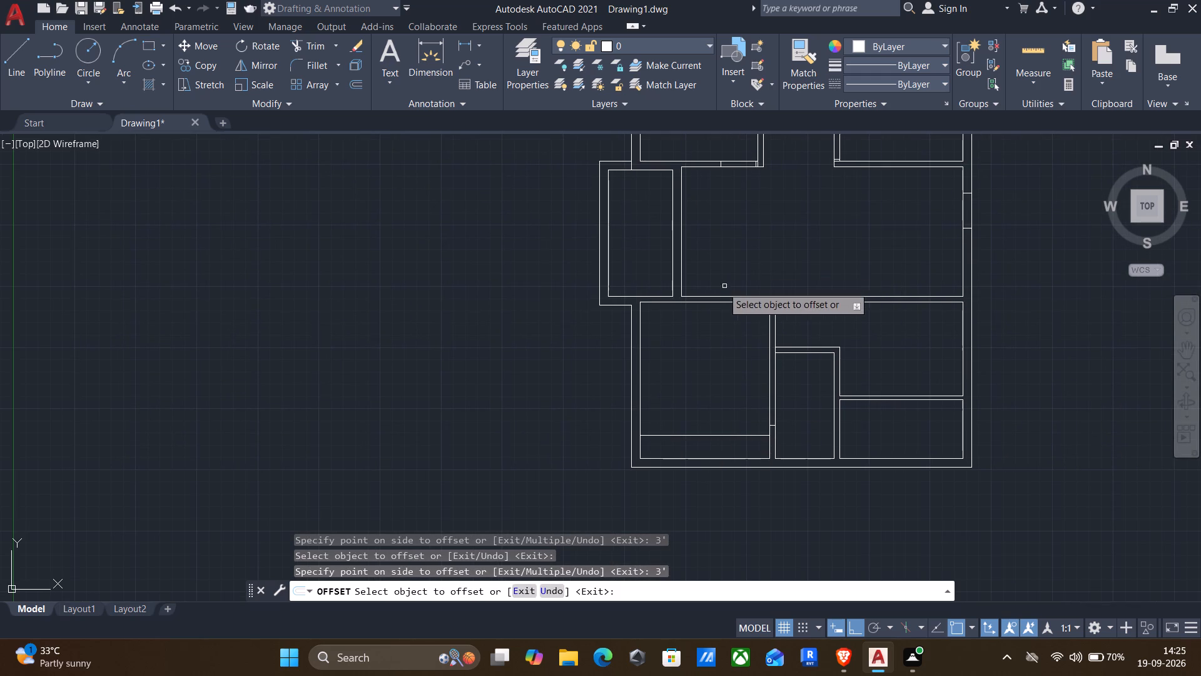
{"action": "middle_click_drag", "start_coordinate": [711, 361], "coordinate": [731, 333]}
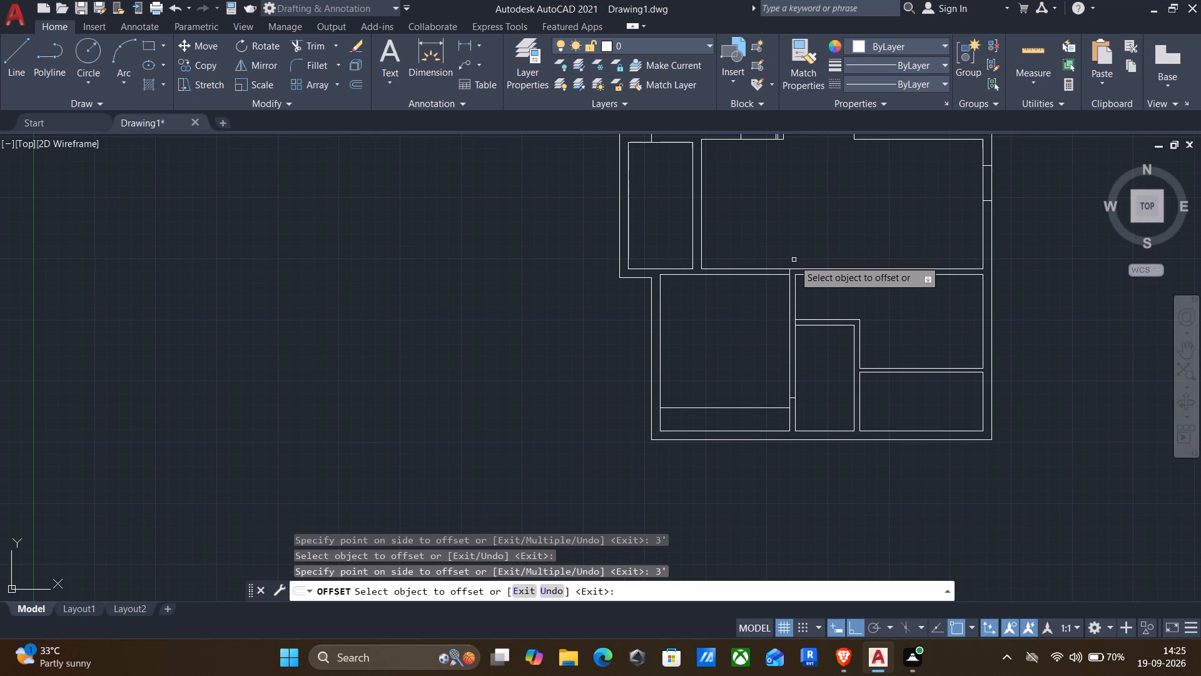
{"action": "scroll", "coordinate": [793, 269], "scroll_direction": "up", "scroll_amount": 2}
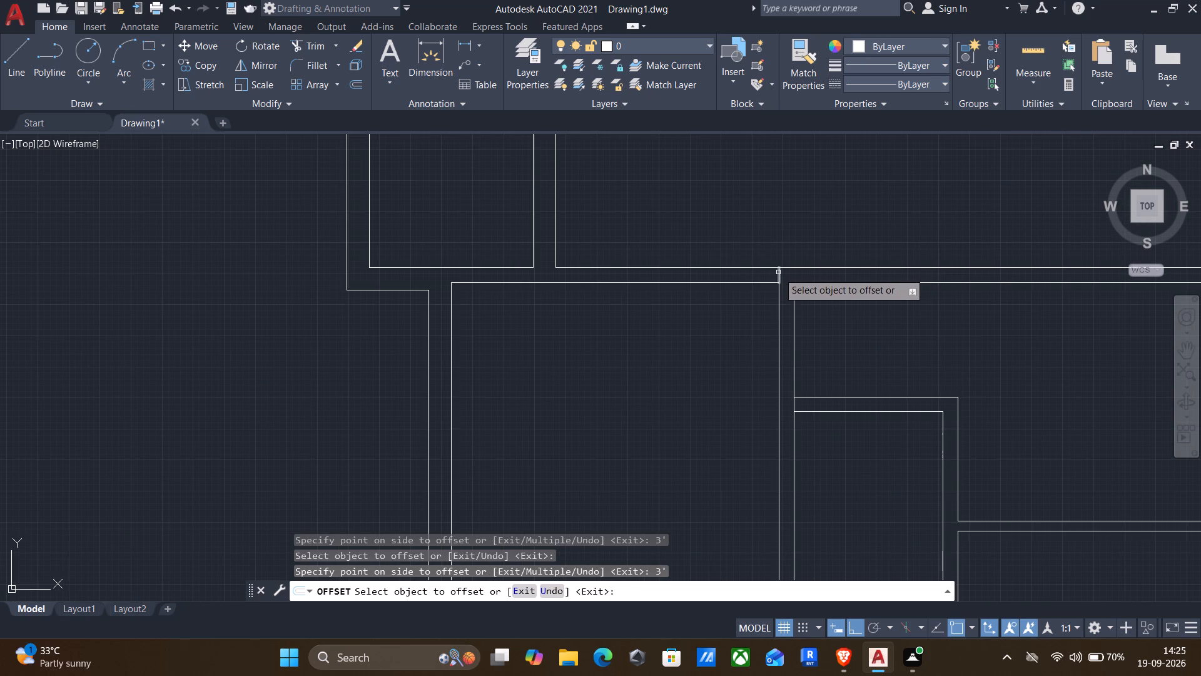
{"action": "left_click", "coordinate": [781, 271]}
{"action": "key", "text": "1"}
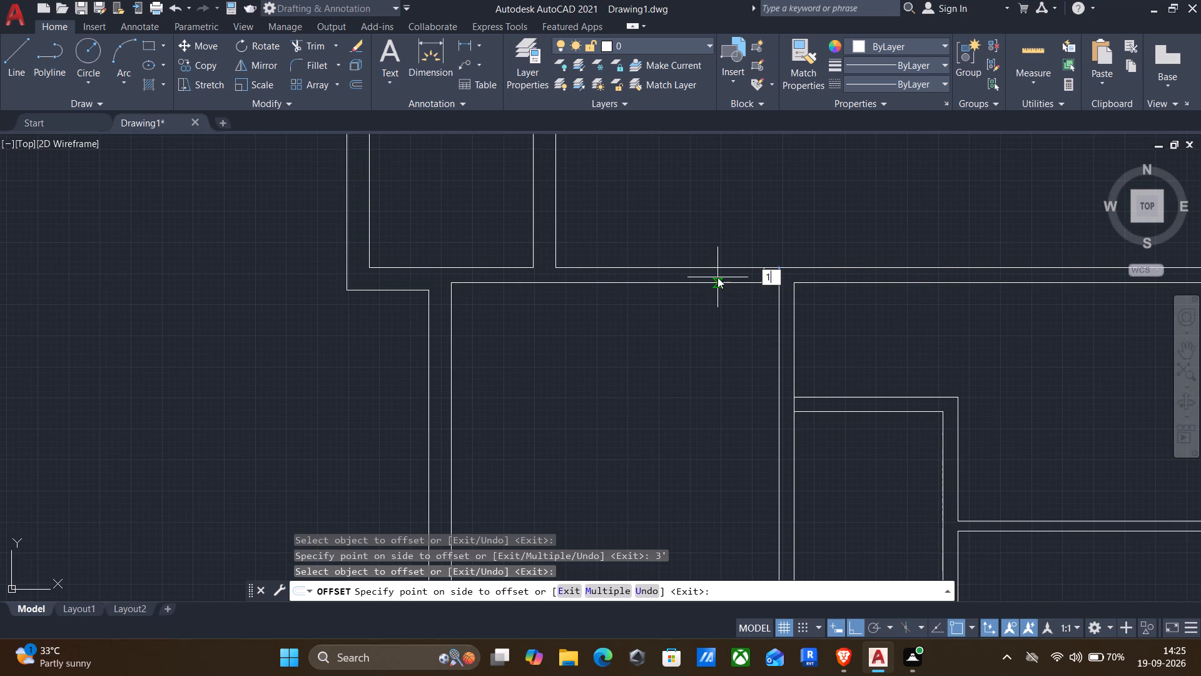
{"action": "key", "text": "apostrophe"}
{"action": "key", "text": "Return"}
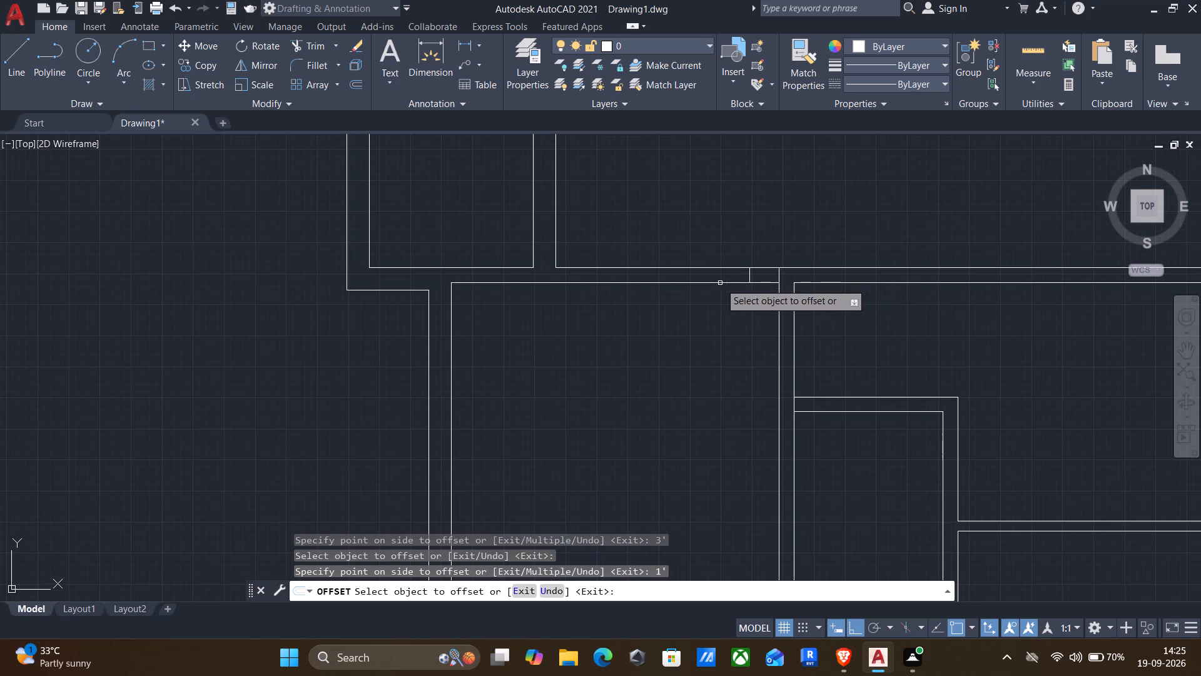
{"action": "left_click", "coordinate": [749, 272]}
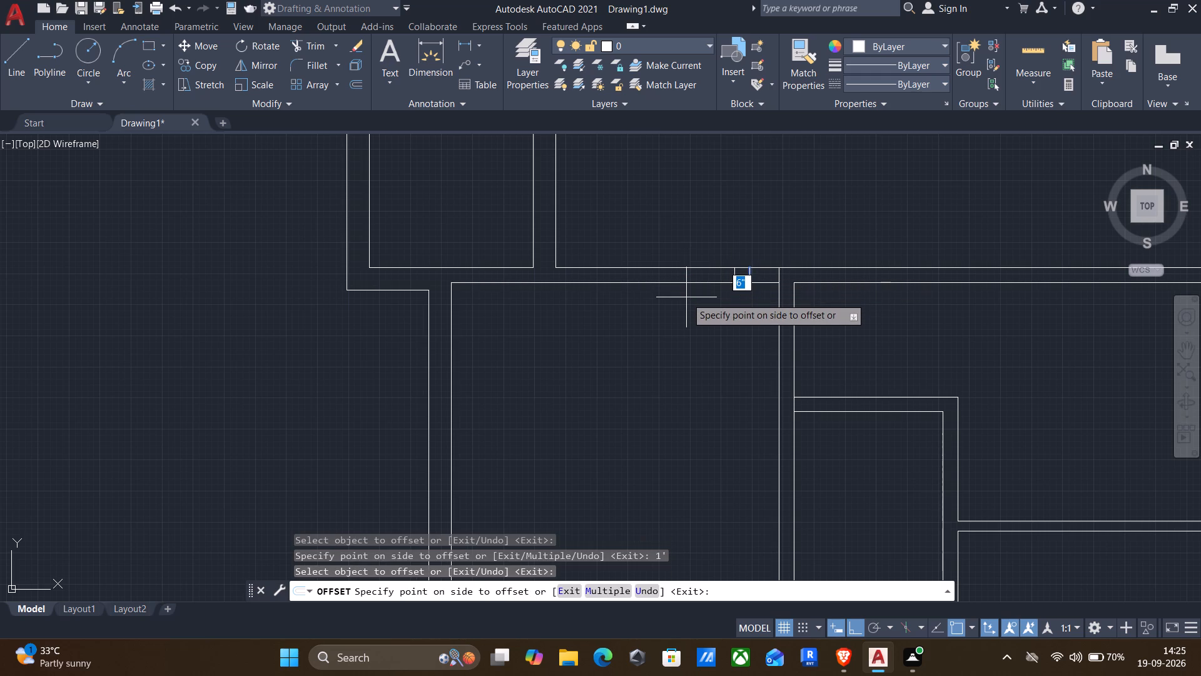
{"action": "key", "text": "3"}
{"action": "key", "text": "apostrophe"}
{"action": "key", "text": "Return"}
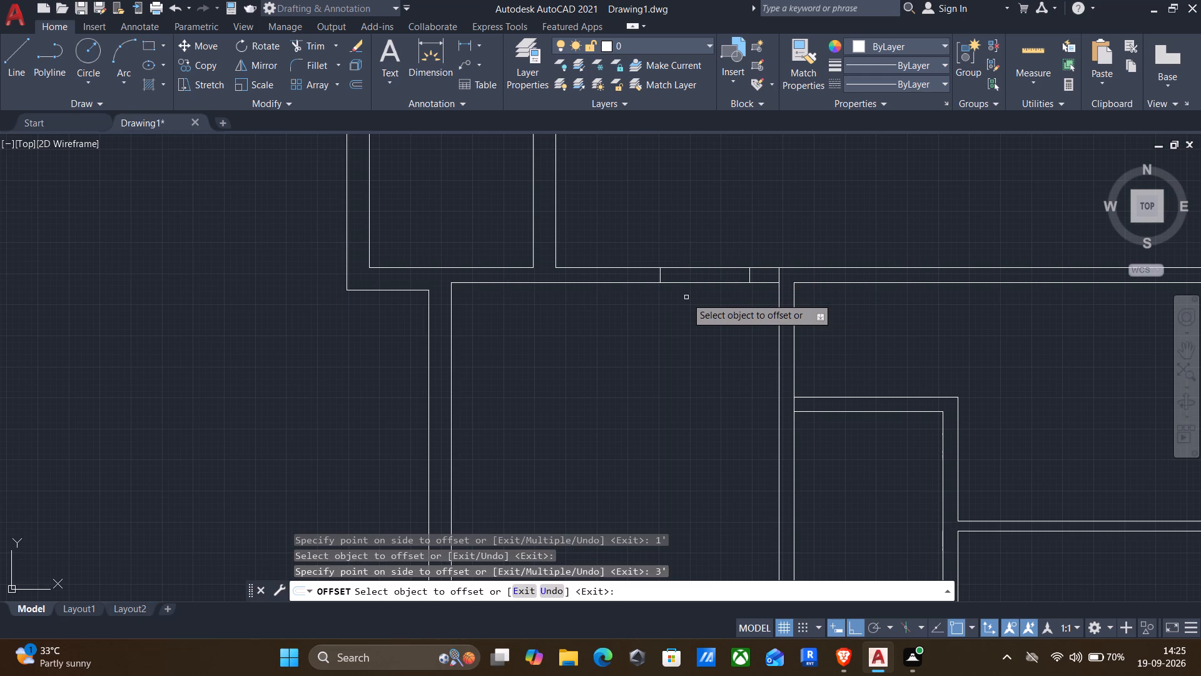
Offset the short line across the wall between the lower-left and narrow middle rooms 2'6" upward.
{"action": "middle_click_drag", "start_coordinate": [662, 382], "coordinate": [691, 212]}
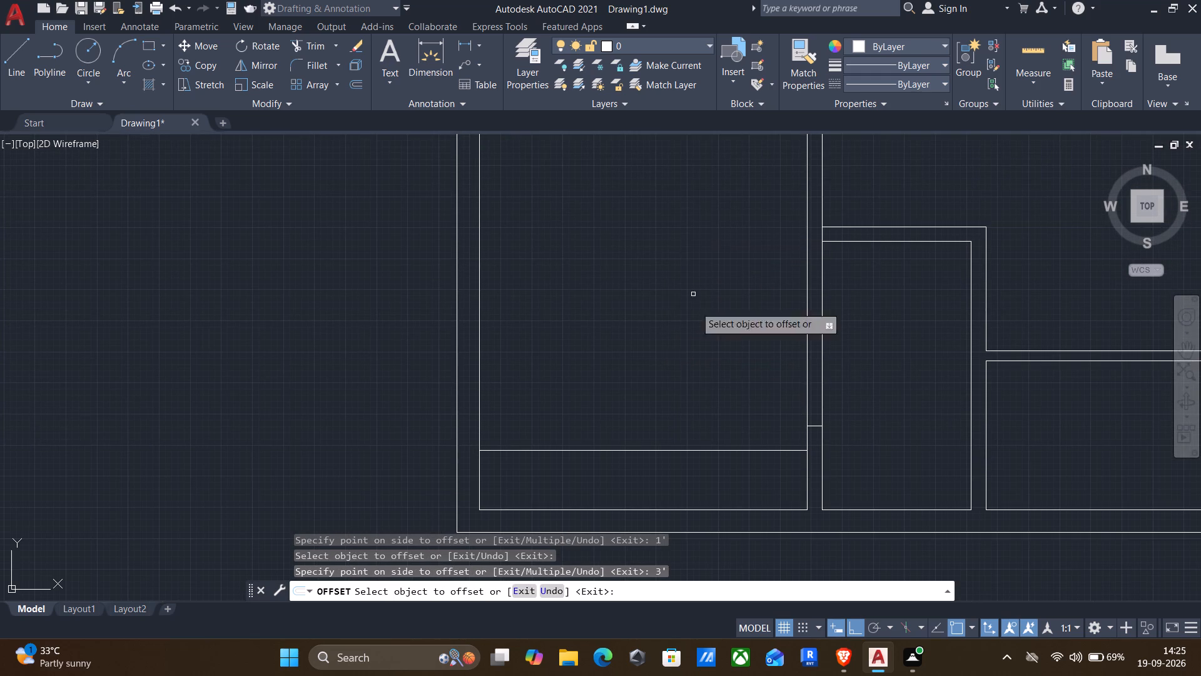
{"action": "left_click", "coordinate": [814, 424]}
{"action": "left_click", "coordinate": [813, 425]}
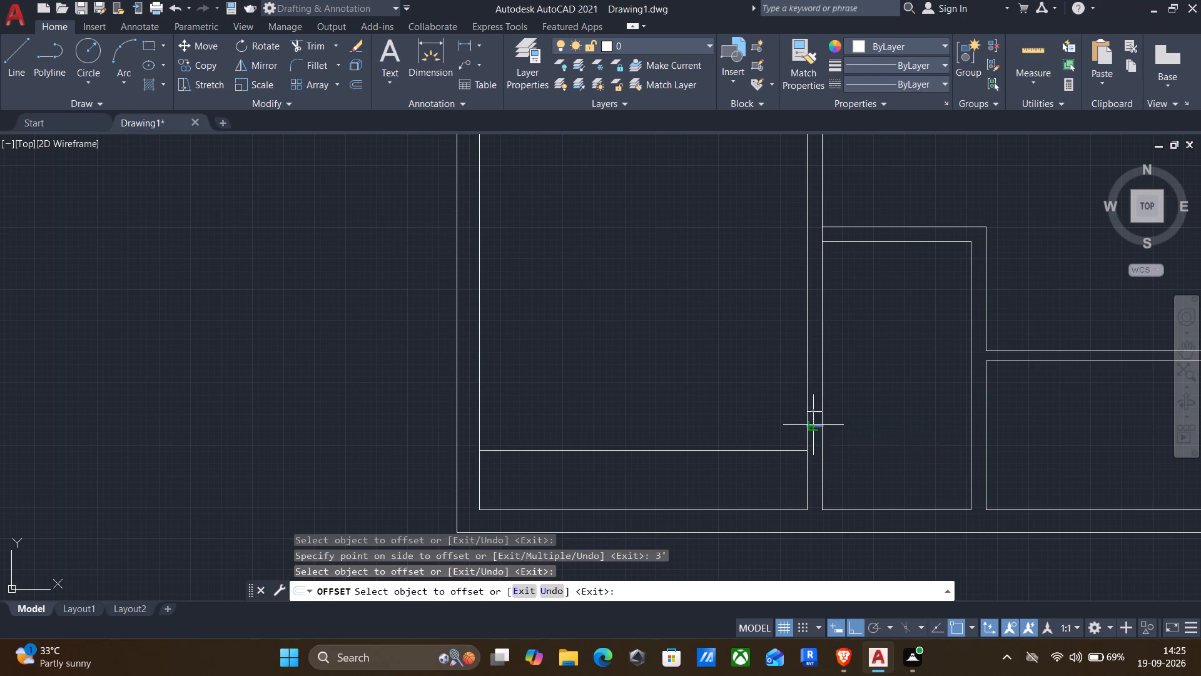
{"action": "key", "text": "2"}
{"action": "type", "text": "'6"}
{"action": "key", "text": "shift+quotedbl"}
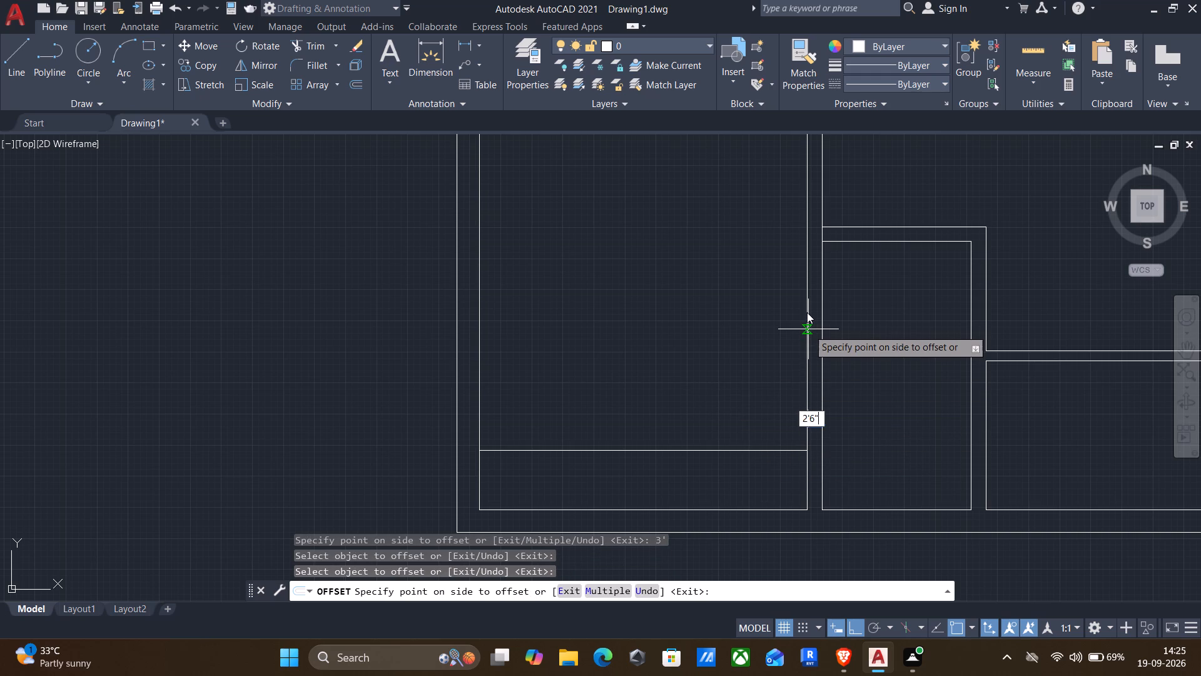
{"action": "key", "text": "Return"}
{"action": "scroll", "coordinate": [823, 347], "scroll_direction": "down", "scroll_amount": 1}
{"action": "middle_click_drag", "start_coordinate": [945, 388], "coordinate": [817, 386]}
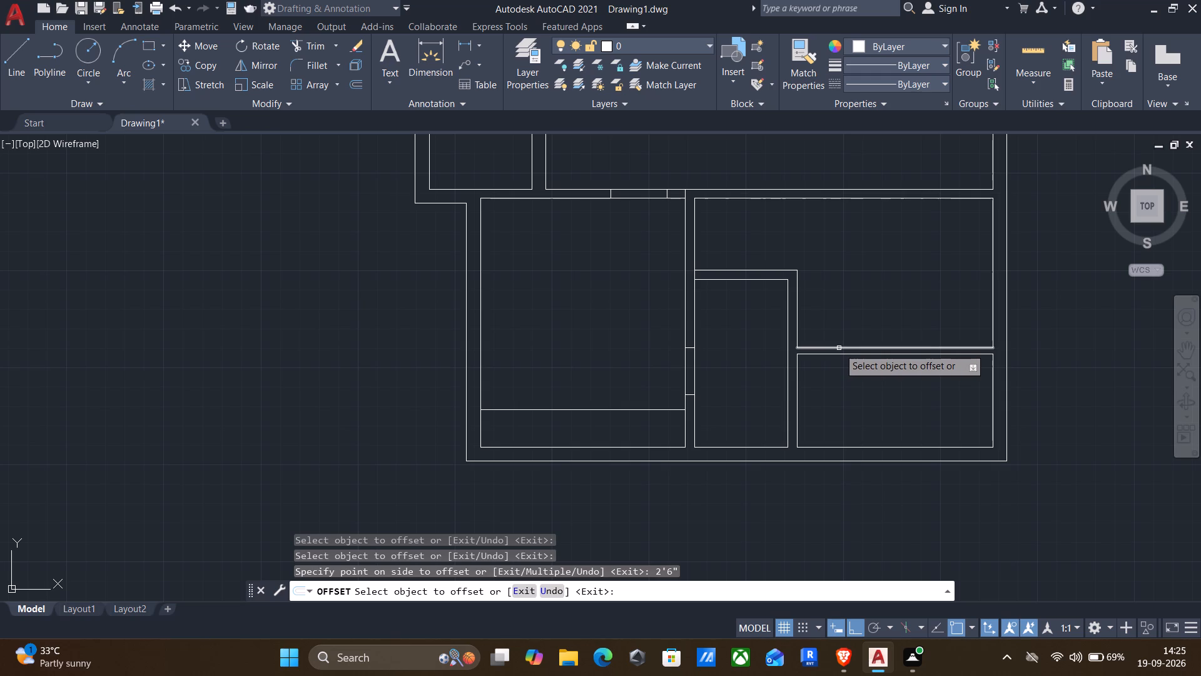
{"action": "key", "text": "Escape"}
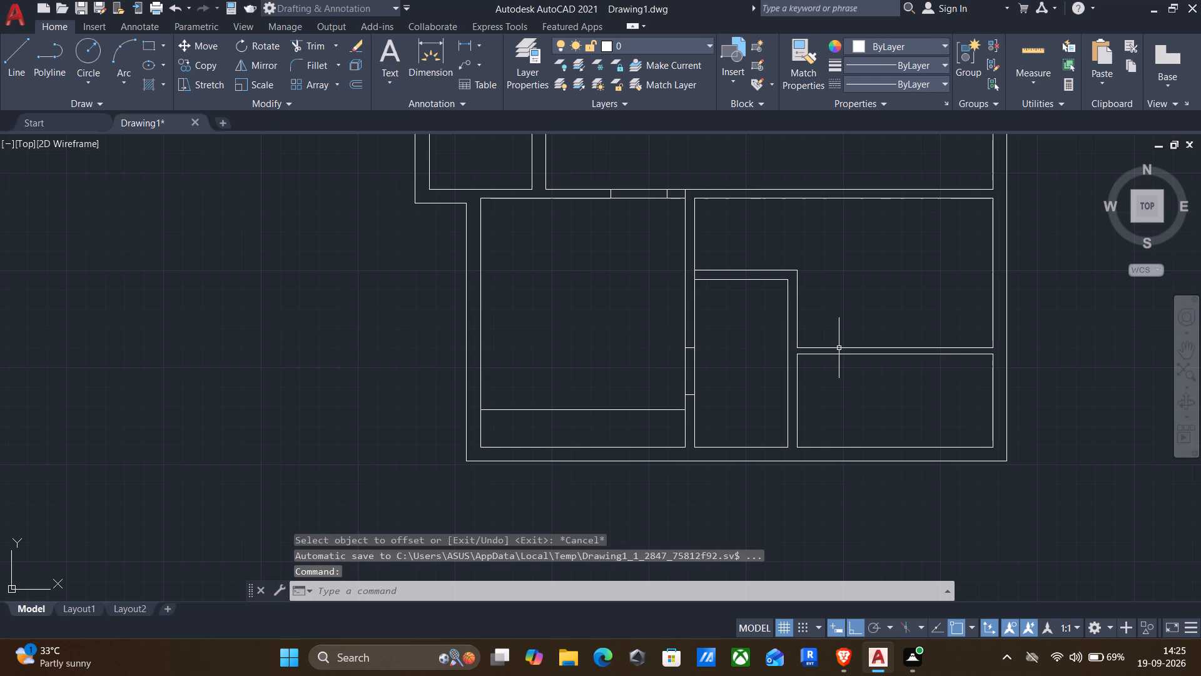
Trim the wall lines to open the doorways between the lower-left and narrow middle rooms and above the lower-left room.
{"action": "type", "text": "tr"}
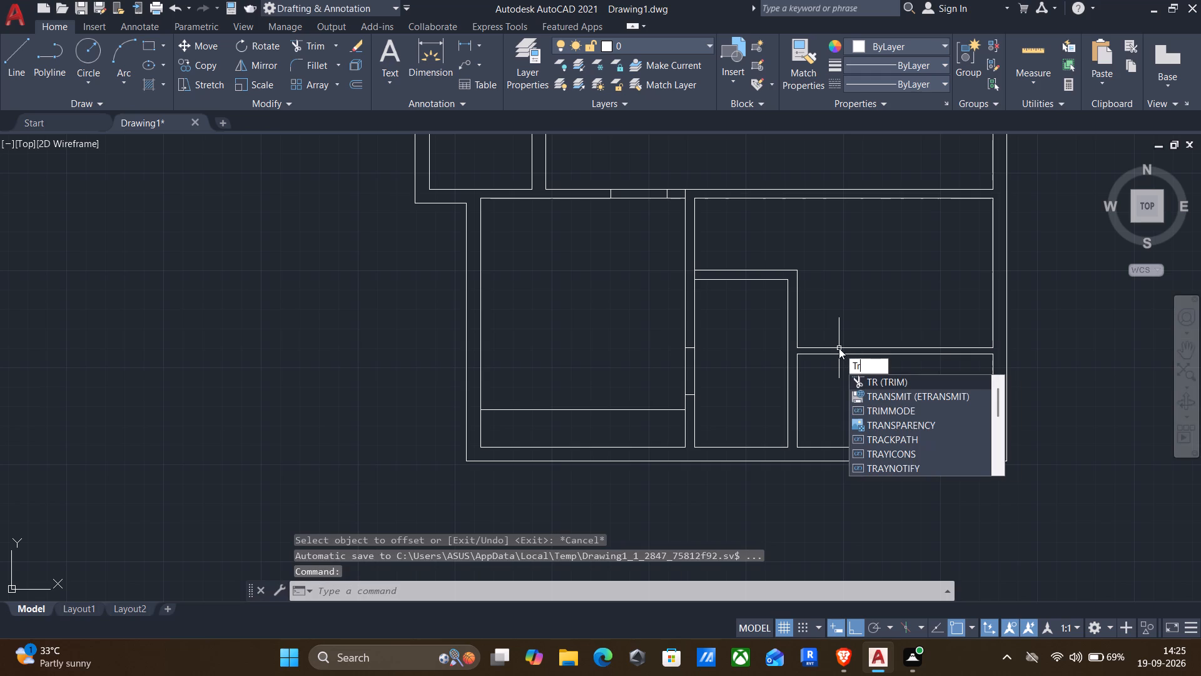
{"action": "key", "text": "Return"}
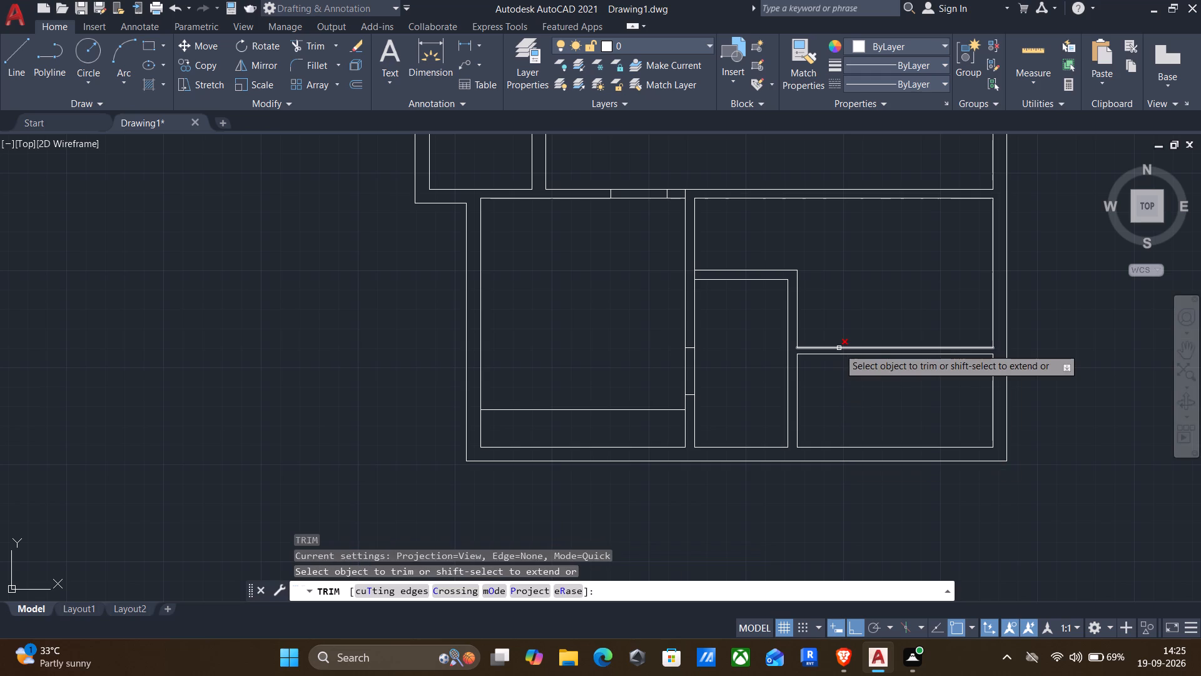
{"action": "left_click_drag", "start_coordinate": [668, 362], "coordinate": [678, 360]}
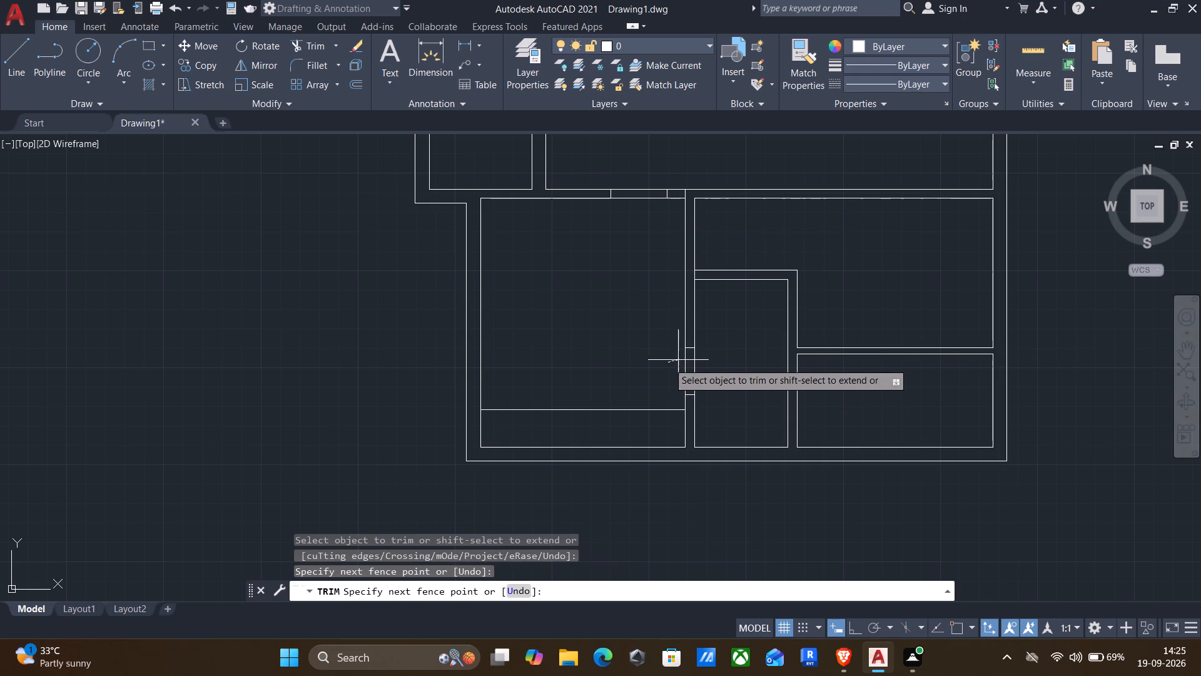
{"action": "left_click_drag", "start_coordinate": [678, 360], "coordinate": [711, 364]}
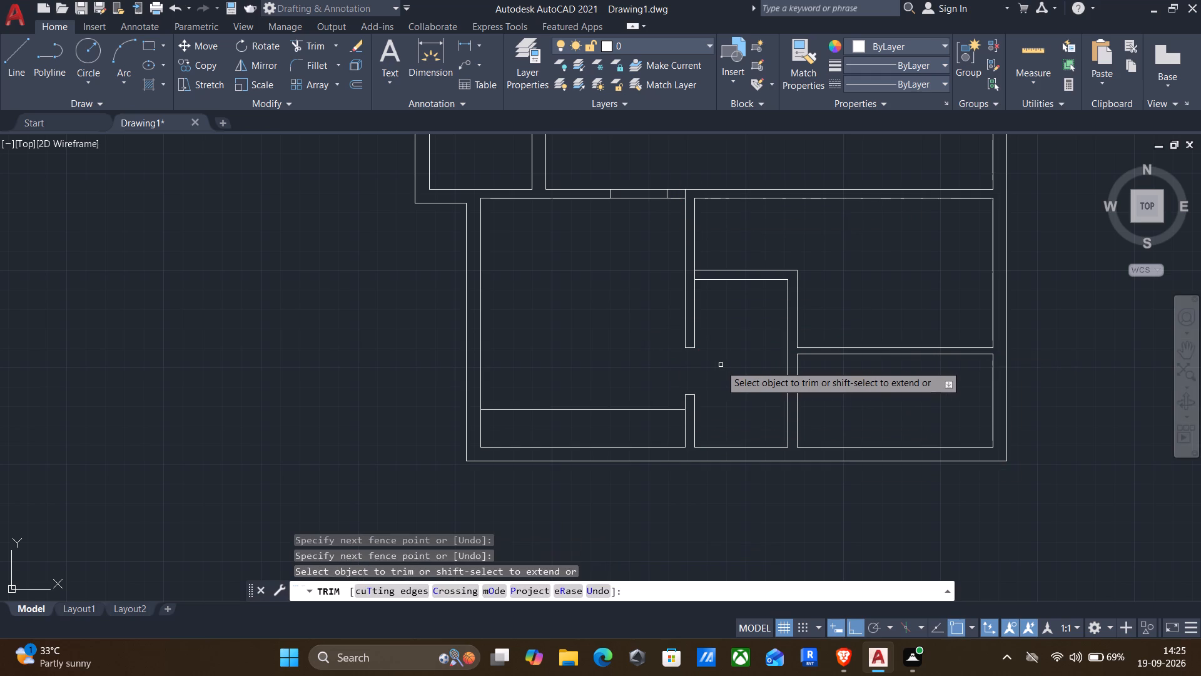
{"action": "left_click_drag", "start_coordinate": [642, 161], "coordinate": [627, 227]}
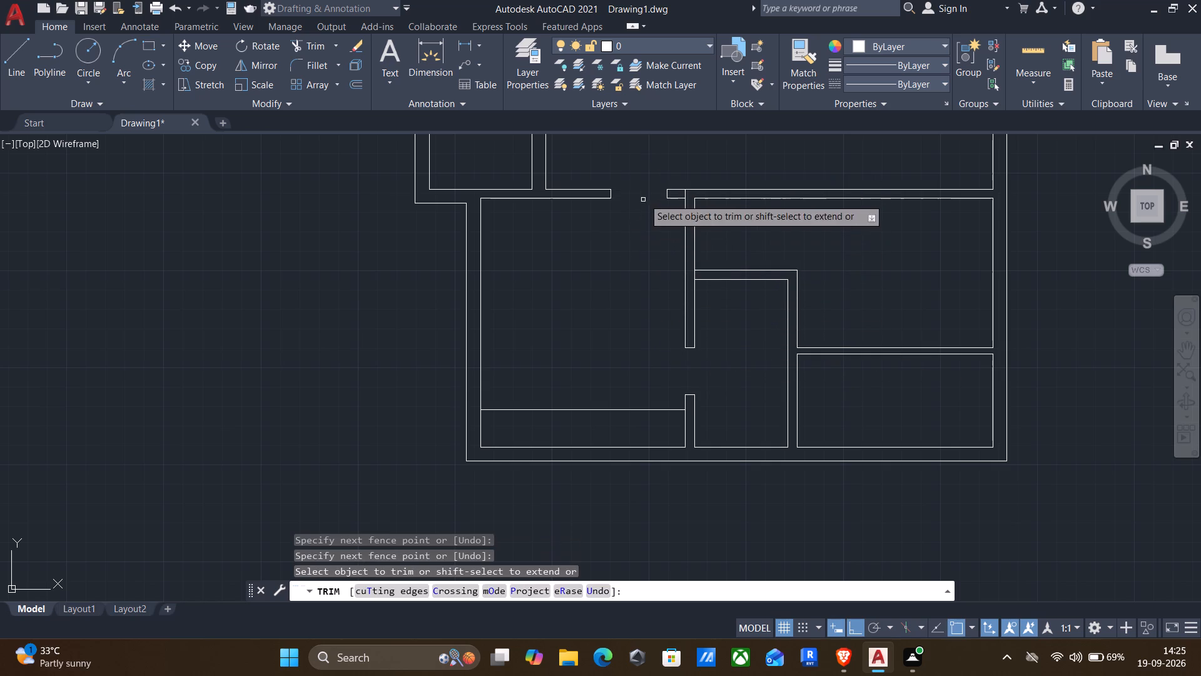
Trim the short leftover lines crossing the wall junctions above the lower-left room and at the narrow middle room's upper-left corner.
{"action": "scroll", "coordinate": [688, 199], "scroll_direction": "up", "scroll_amount": 2}
{"action": "left_click_drag", "start_coordinate": [684, 183], "coordinate": [666, 185]}
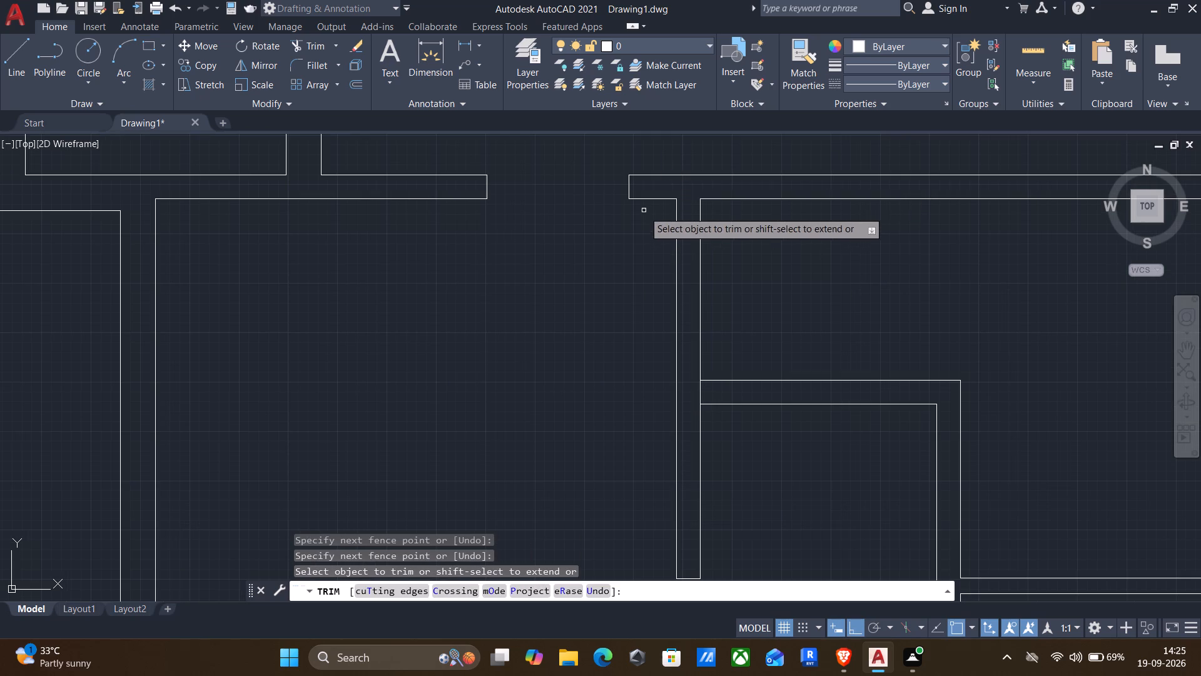
{"action": "scroll", "coordinate": [634, 223], "scroll_direction": "down", "scroll_amount": 2}
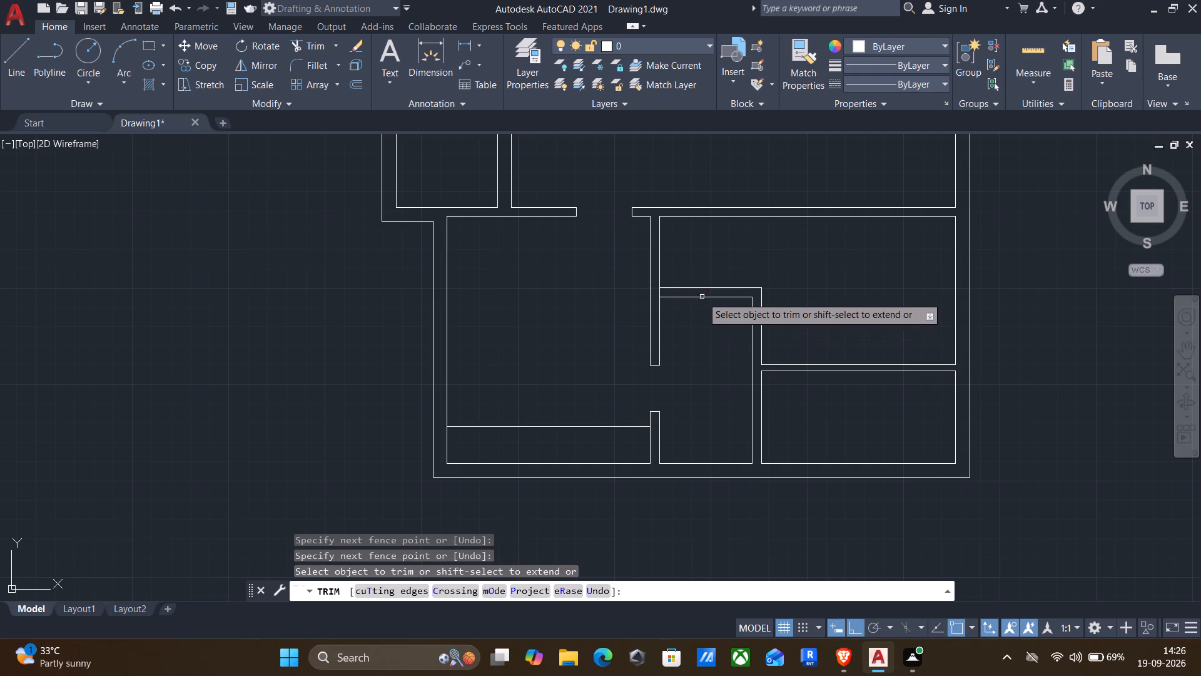
{"action": "scroll", "coordinate": [659, 289], "scroll_direction": "up", "scroll_amount": 2}
{"action": "left_click_drag", "start_coordinate": [644, 297], "coordinate": [669, 294]}
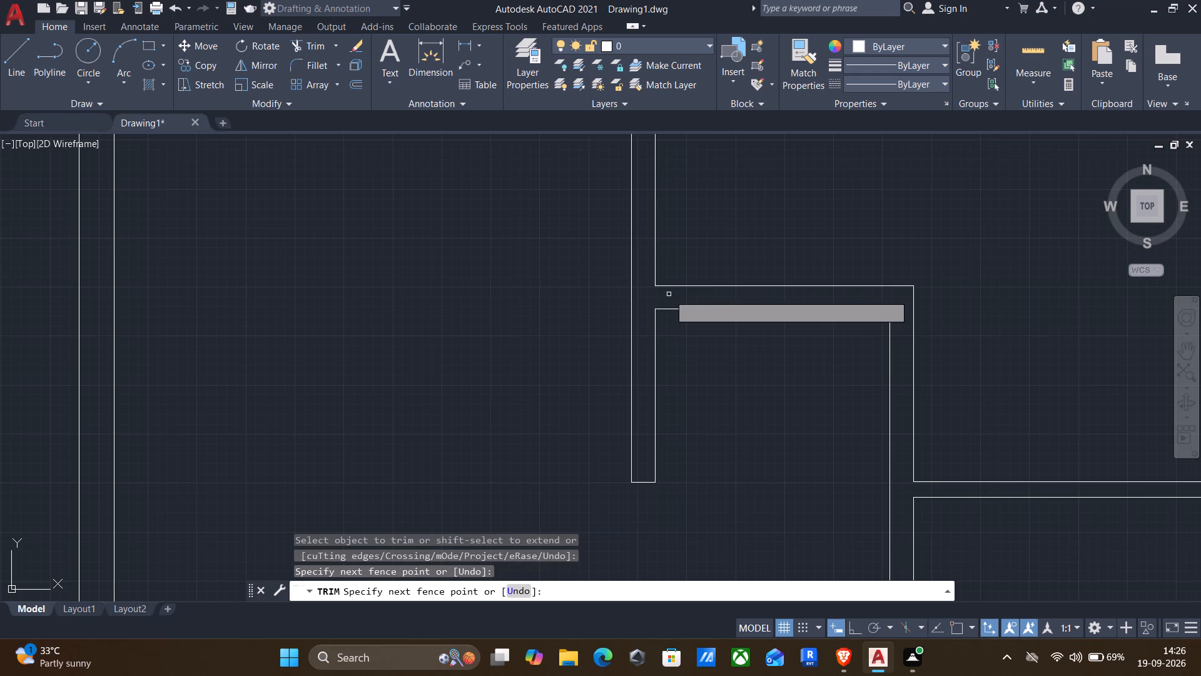
Trim open the doorway in the upper-left room's bottom wall and remove the leftover line behind its right jamb.
{"action": "scroll", "coordinate": [662, 295], "scroll_direction": "down", "scroll_amount": 3}
{"action": "middle_click_drag", "start_coordinate": [594, 295], "coordinate": [636, 407]}
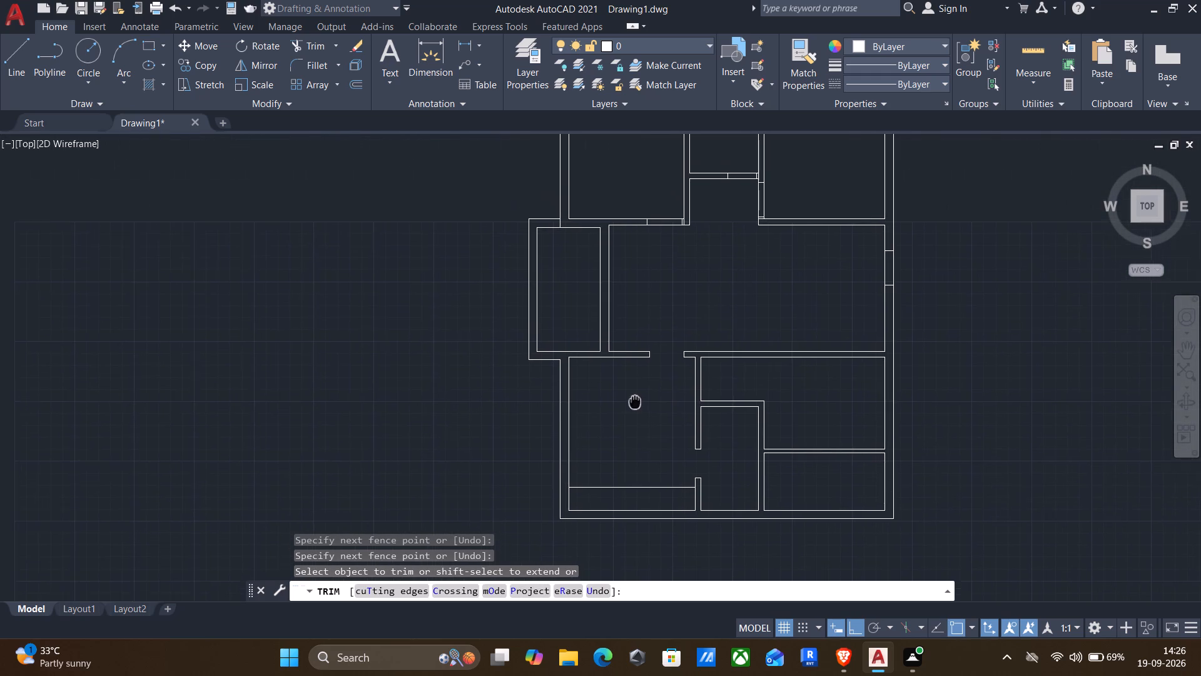
{"action": "middle_click_drag", "start_coordinate": [636, 407], "coordinate": [637, 409]}
{"action": "scroll", "coordinate": [651, 219], "scroll_direction": "up", "scroll_amount": 3}
{"action": "left_click_drag", "start_coordinate": [659, 186], "coordinate": [732, 346]}
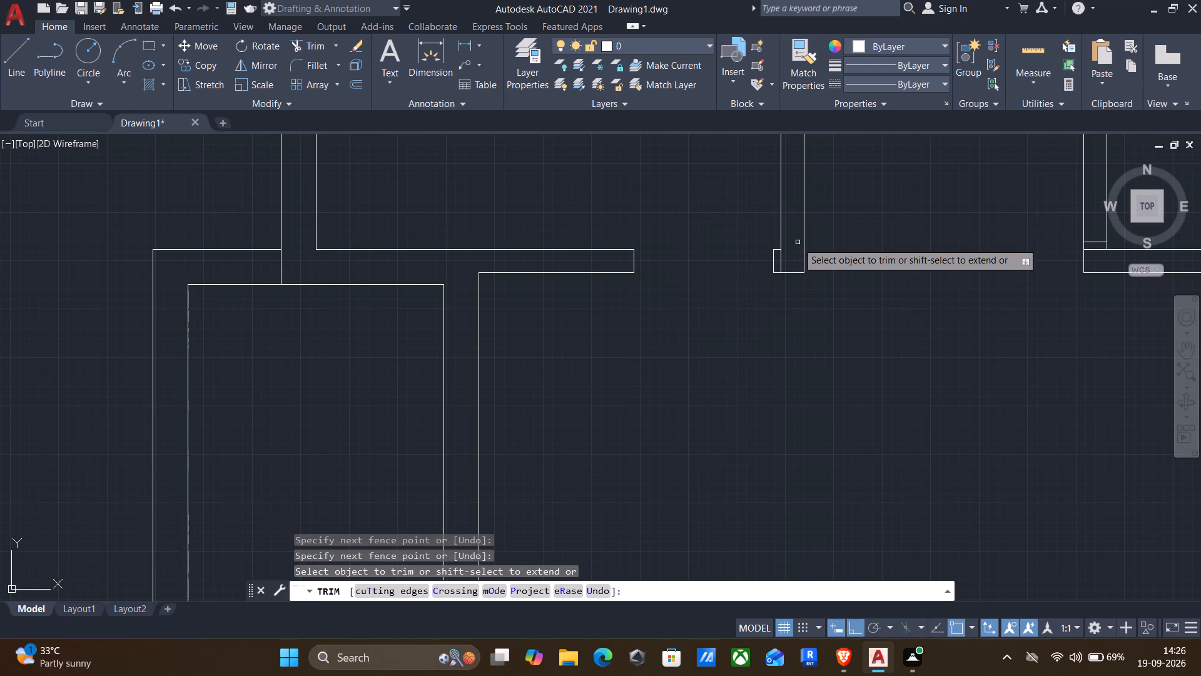
{"action": "scroll", "coordinate": [798, 242], "scroll_direction": "up", "scroll_amount": 3}
{"action": "left_click_drag", "start_coordinate": [720, 304], "coordinate": [737, 291]}
Trim open the doorway in the upper middle room's bottom wall and remove the leftover line behind its right jamb.
{"action": "scroll", "coordinate": [737, 287], "scroll_direction": "down", "scroll_amount": 4}
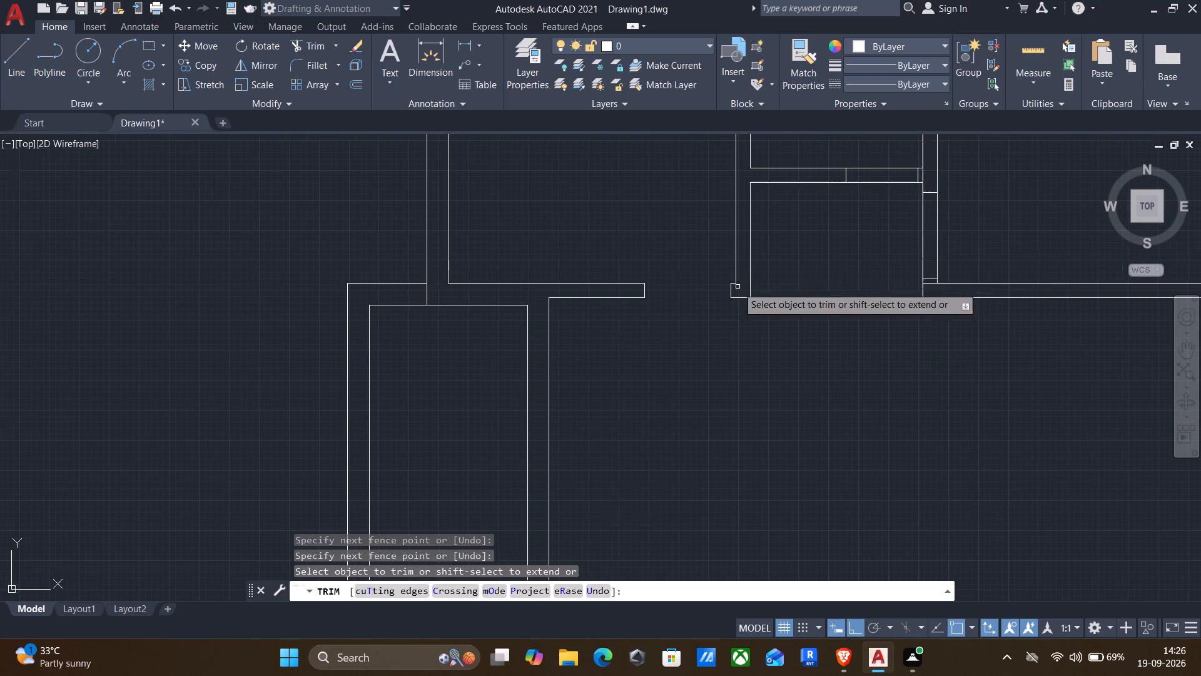
{"action": "scroll", "coordinate": [910, 161], "scroll_direction": "up", "scroll_amount": 4}
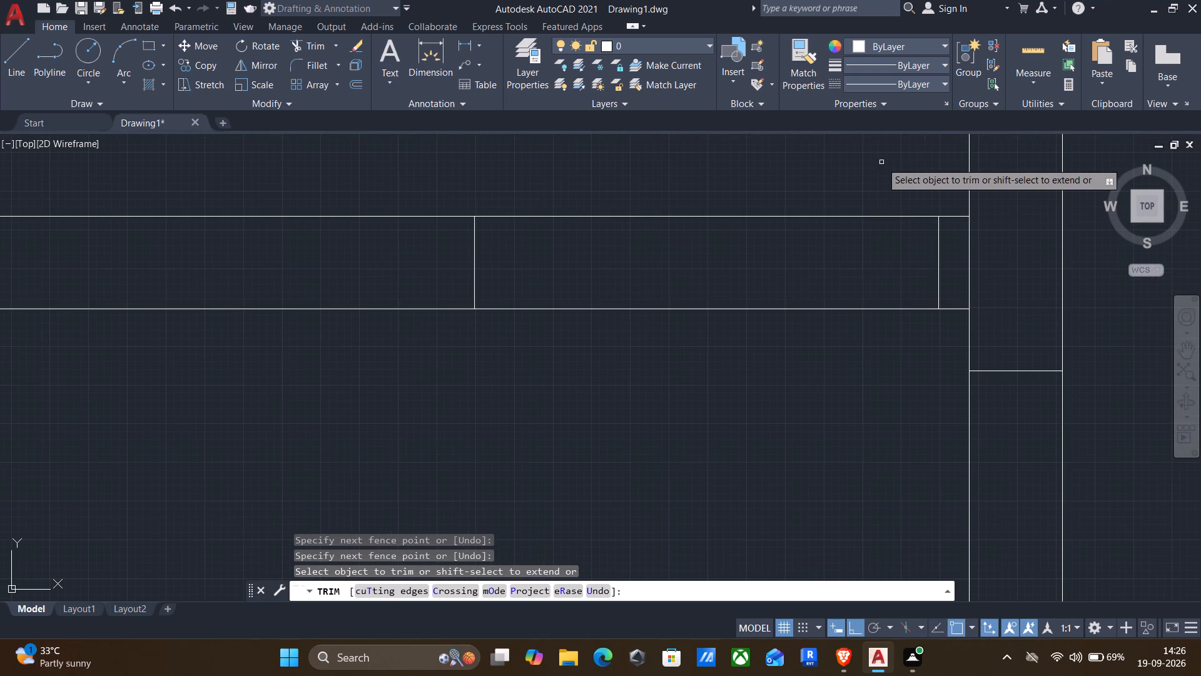
{"action": "left_click_drag", "start_coordinate": [880, 162], "coordinate": [819, 363]}
{"action": "left_click_drag", "start_coordinate": [951, 252], "coordinate": [979, 236]}
Trim open the doorway in the upper-right room's left wall and remove the leftover line at its lower jamb.
{"action": "scroll", "coordinate": [977, 256], "scroll_direction": "down", "scroll_amount": 4}
{"action": "scroll", "coordinate": [1018, 324], "scroll_direction": "up", "scroll_amount": 2}
{"action": "left_click_drag", "start_coordinate": [1018, 324], "coordinate": [850, 326]}
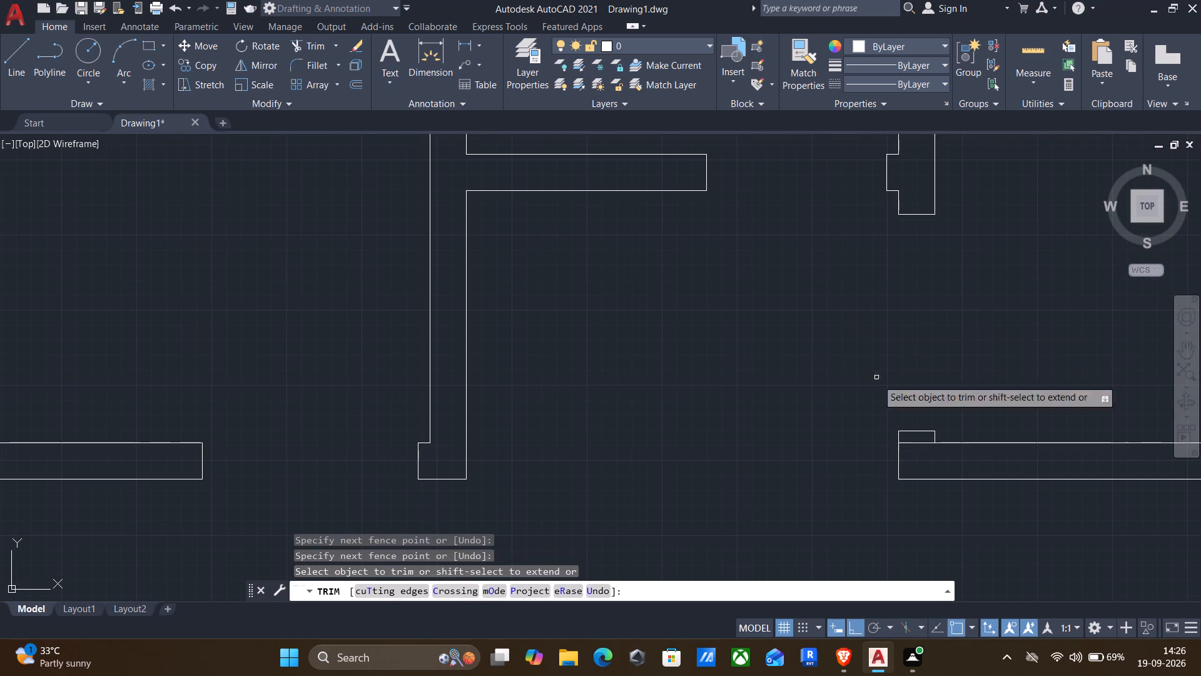
{"action": "scroll", "coordinate": [912, 459], "scroll_direction": "up", "scroll_amount": 4}
{"action": "left_click_drag", "start_coordinate": [915, 436], "coordinate": [922, 335]}
Trim the wall lines between the two marks to open the doorway in the central hall's outer right wall.
{"action": "scroll", "coordinate": [922, 335], "scroll_direction": "down", "scroll_amount": 4}
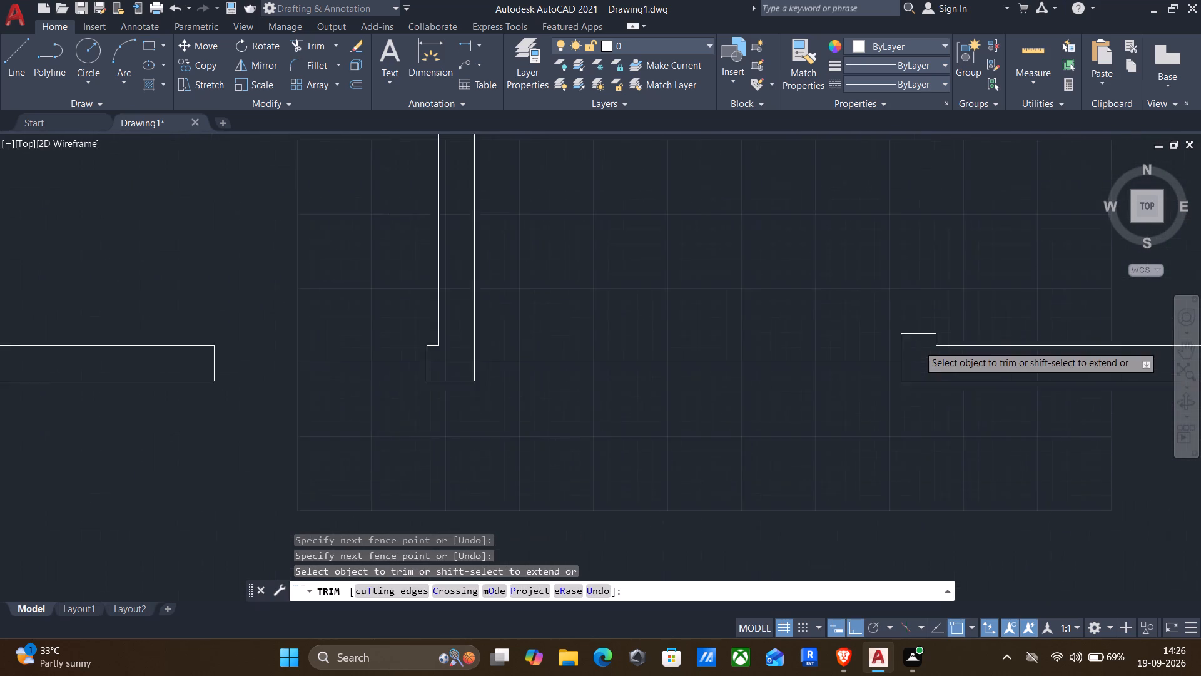
{"action": "scroll", "coordinate": [918, 346], "scroll_direction": "down", "scroll_amount": 4}
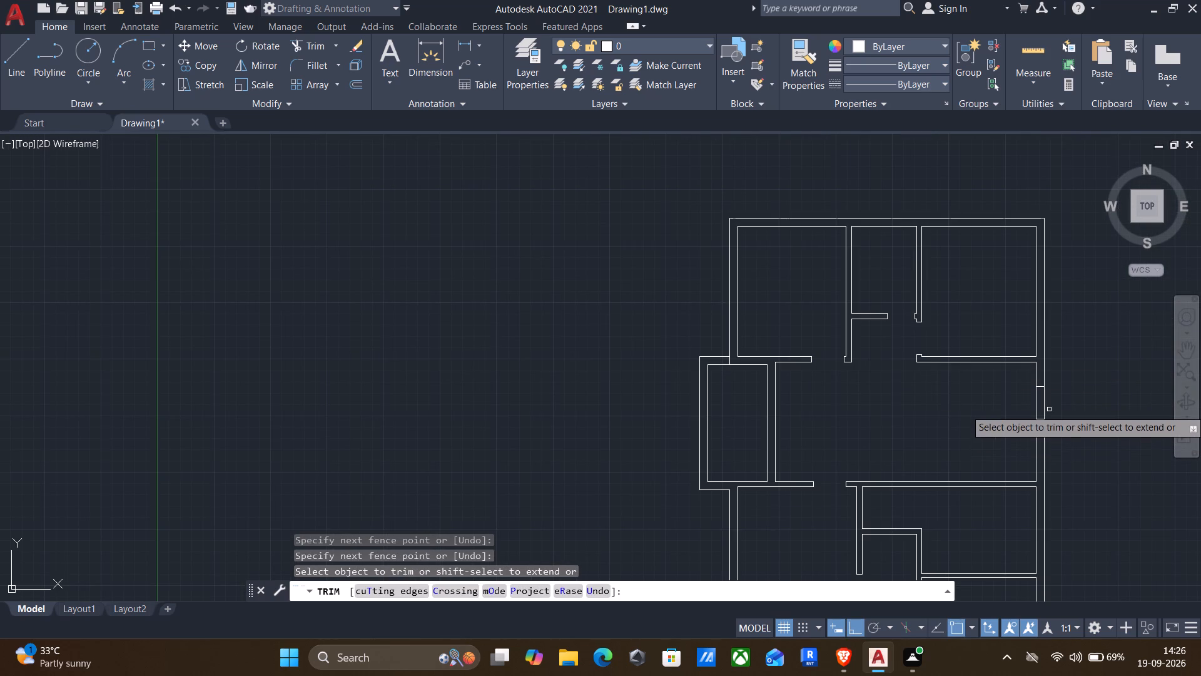
{"action": "scroll", "coordinate": [1049, 409], "scroll_direction": "up", "scroll_amount": 4}
{"action": "left_click_drag", "start_coordinate": [1053, 391], "coordinate": [893, 371]}
{"action": "scroll", "coordinate": [872, 371], "scroll_direction": "down", "scroll_amount": 5}
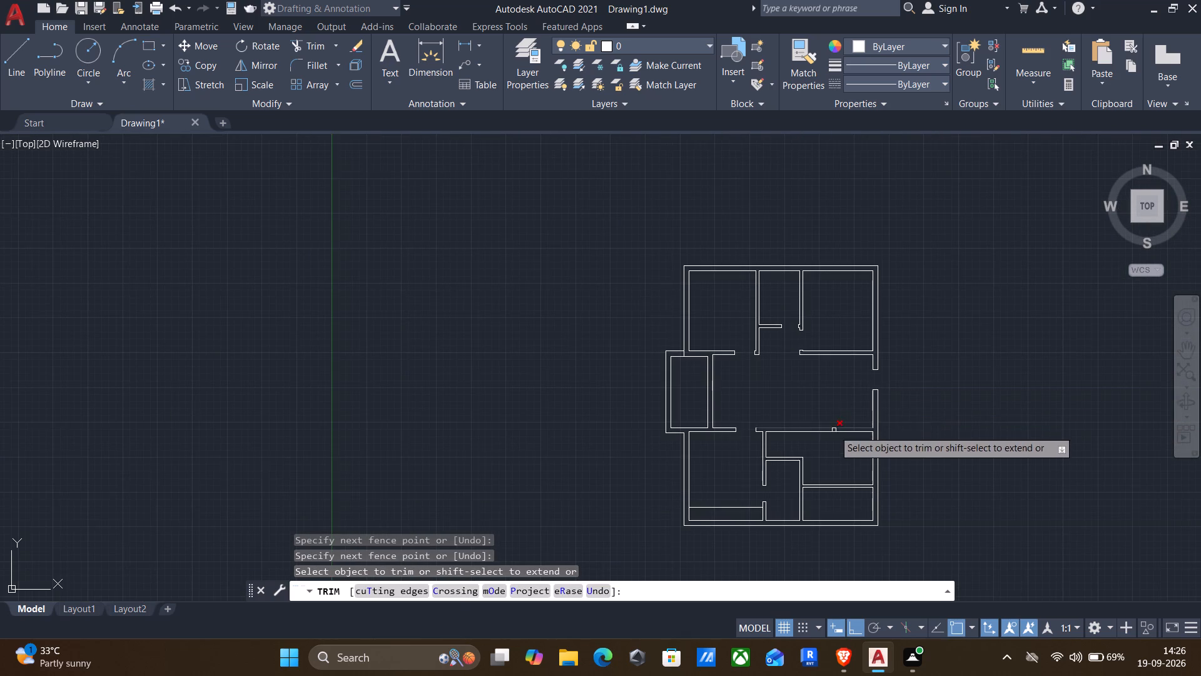
{"action": "scroll", "coordinate": [833, 436], "scroll_direction": "up", "scroll_amount": 2}
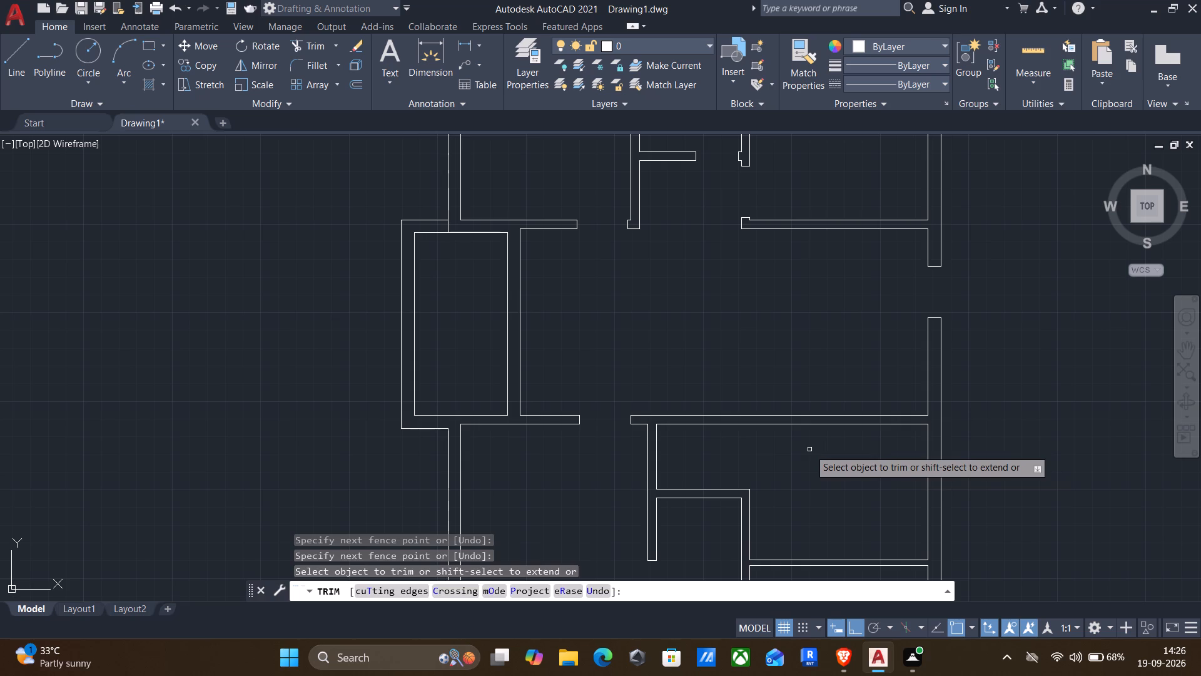
{"action": "key", "text": "Escape"}
Extend the outer line of the narrow middle room's right wall upward across both lines of the hall's bottom wall.
{"action": "key", "text": "e"}
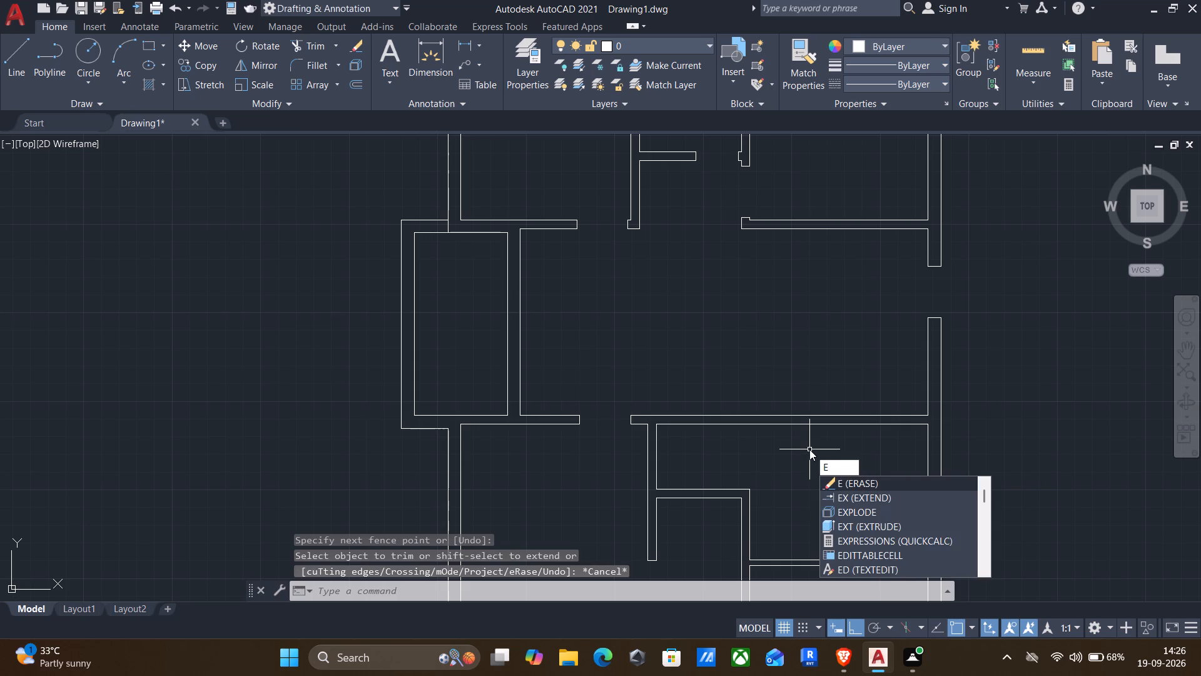
{"action": "key", "text": "x"}
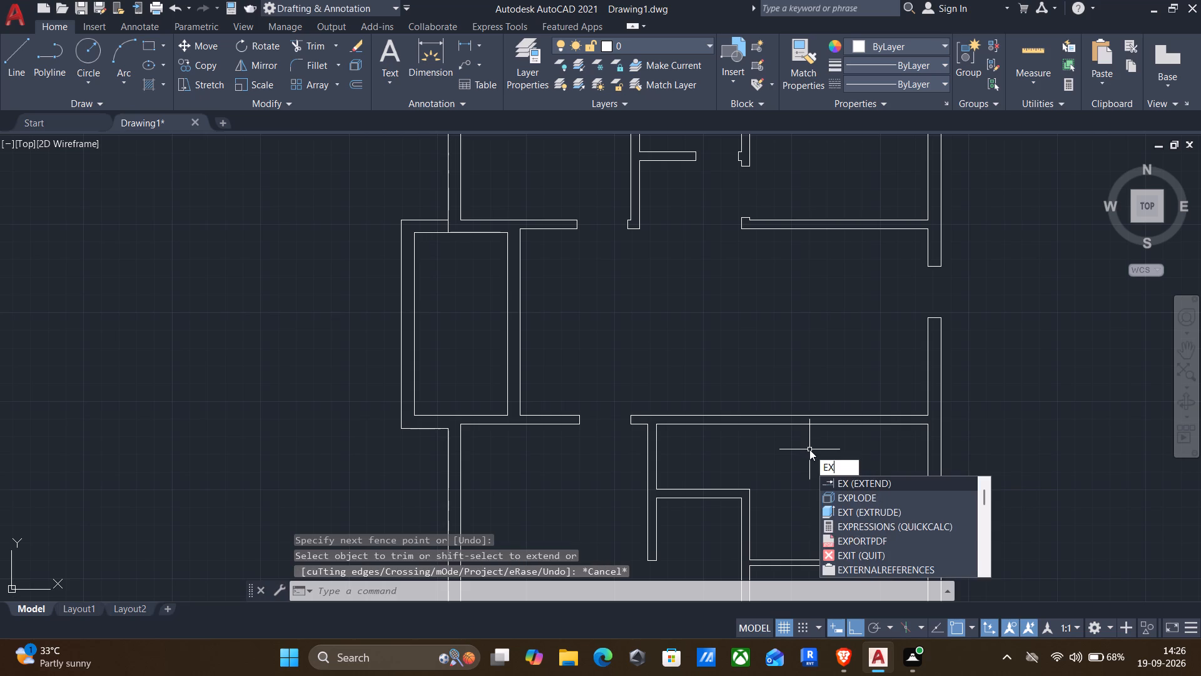
{"action": "key", "text": "Return"}
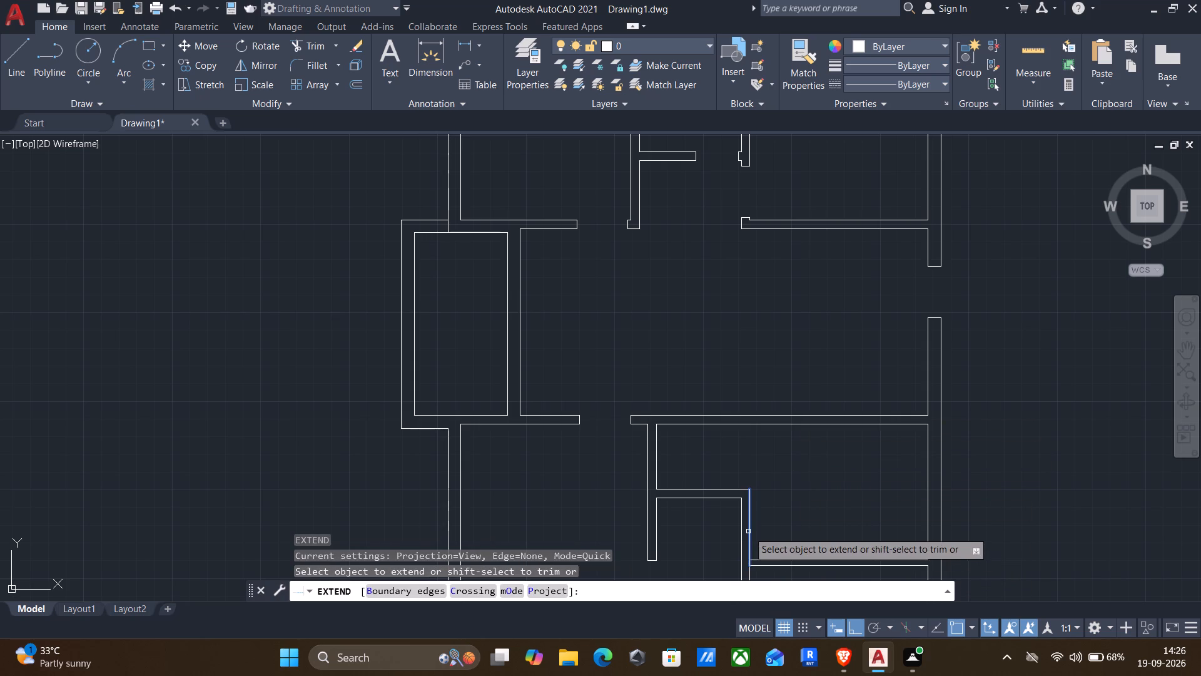
{"action": "left_click", "coordinate": [748, 527]}
{"action": "left_click", "coordinate": [749, 525]}
{"action": "left_click", "coordinate": [749, 525]}
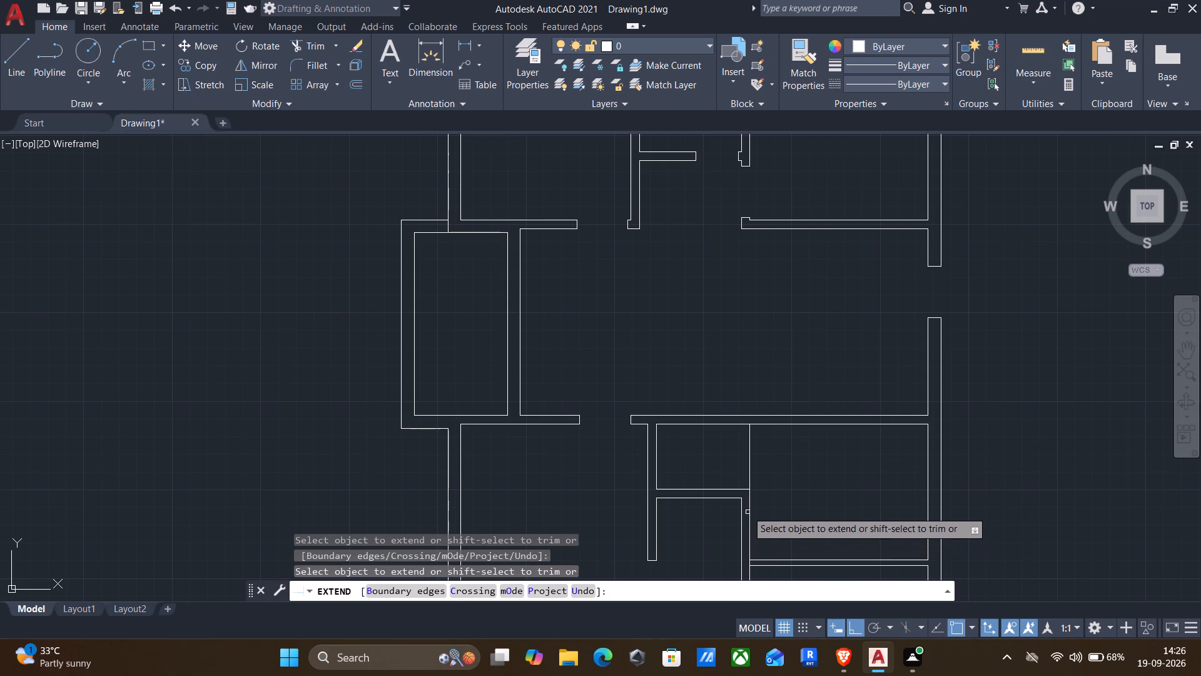
{"action": "left_click_drag", "start_coordinate": [754, 462], "coordinate": [727, 456]}
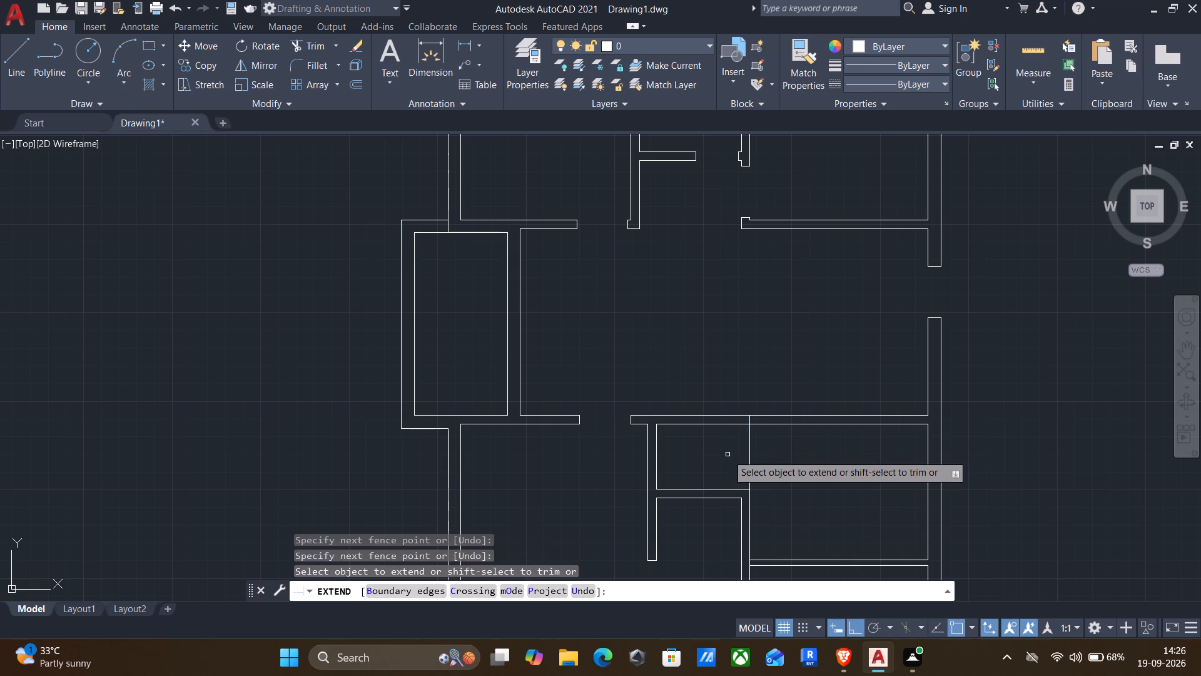
{"action": "key", "text": "Escape"}
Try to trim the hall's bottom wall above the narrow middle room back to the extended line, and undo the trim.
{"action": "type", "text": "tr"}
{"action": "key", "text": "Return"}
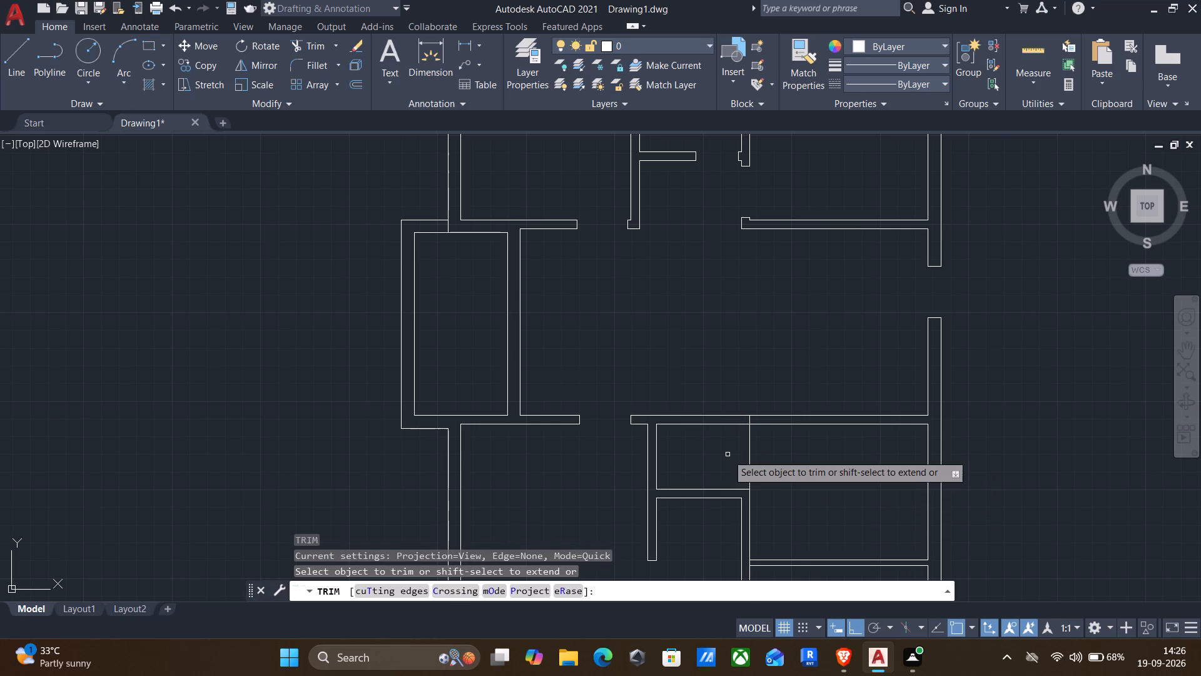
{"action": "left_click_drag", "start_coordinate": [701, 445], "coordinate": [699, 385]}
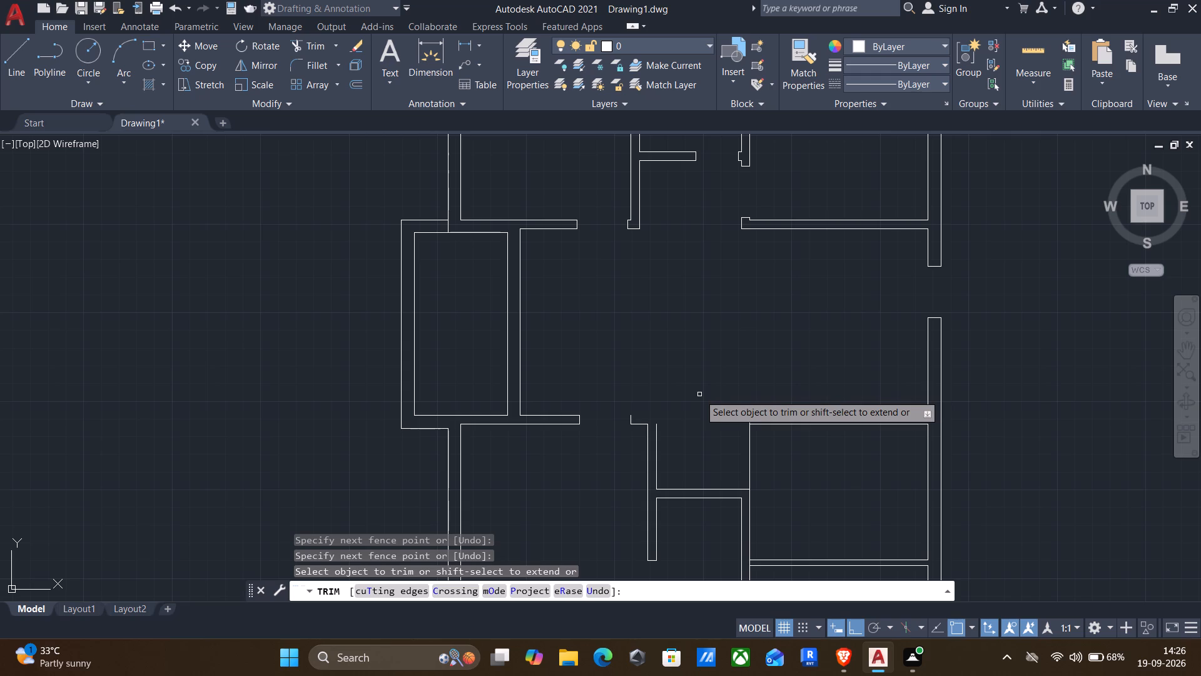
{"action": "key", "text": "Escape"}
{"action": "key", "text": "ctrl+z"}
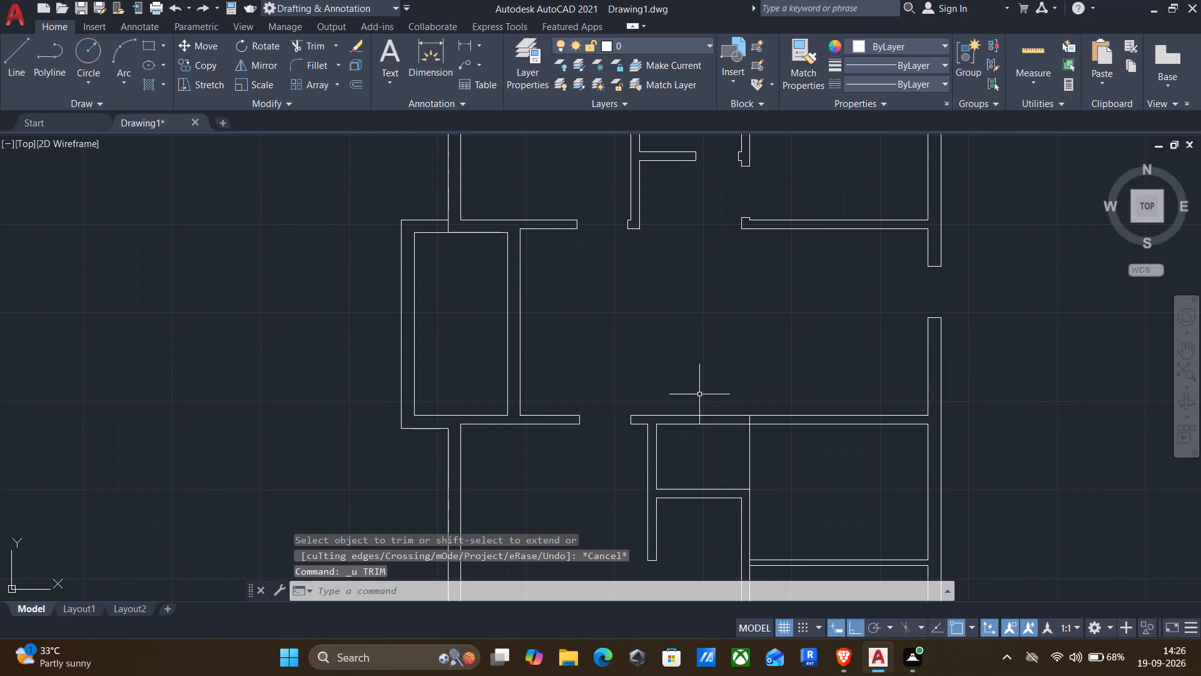
Extend the right line of the wall beside the lower-left room upward across the hall's bottom wall.
{"action": "type", "text": "ex"}
{"action": "key", "text": "Return"}
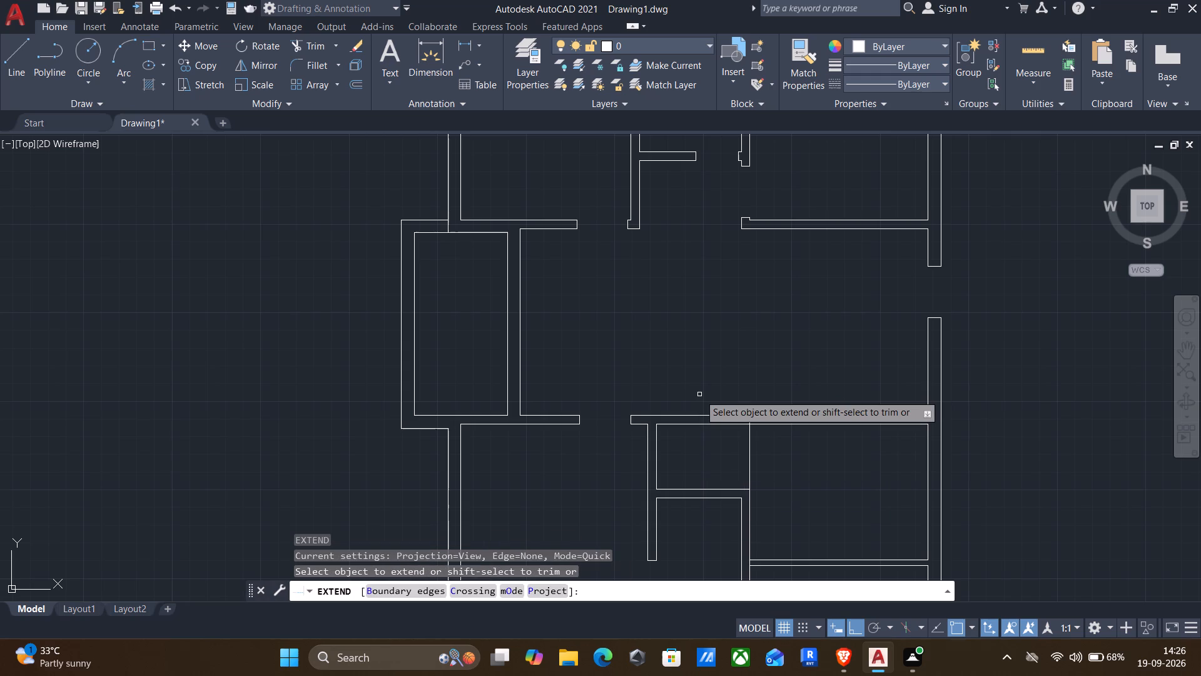
{"action": "left_click", "coordinate": [657, 468]}
{"action": "left_click", "coordinate": [657, 443]}
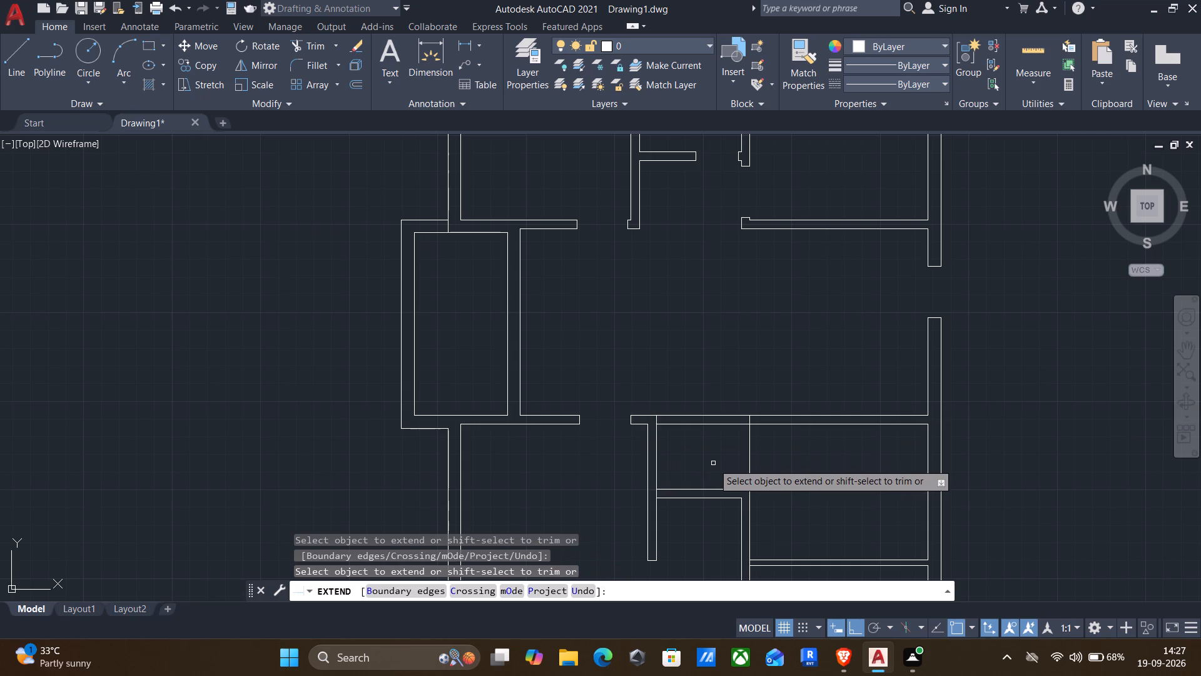
{"action": "key", "text": "Escape"}
Trim both lines of the hall's bottom wall between the two extended lines above the narrow middle room.
{"action": "type", "text": "tr"}
{"action": "key", "text": "Return"}
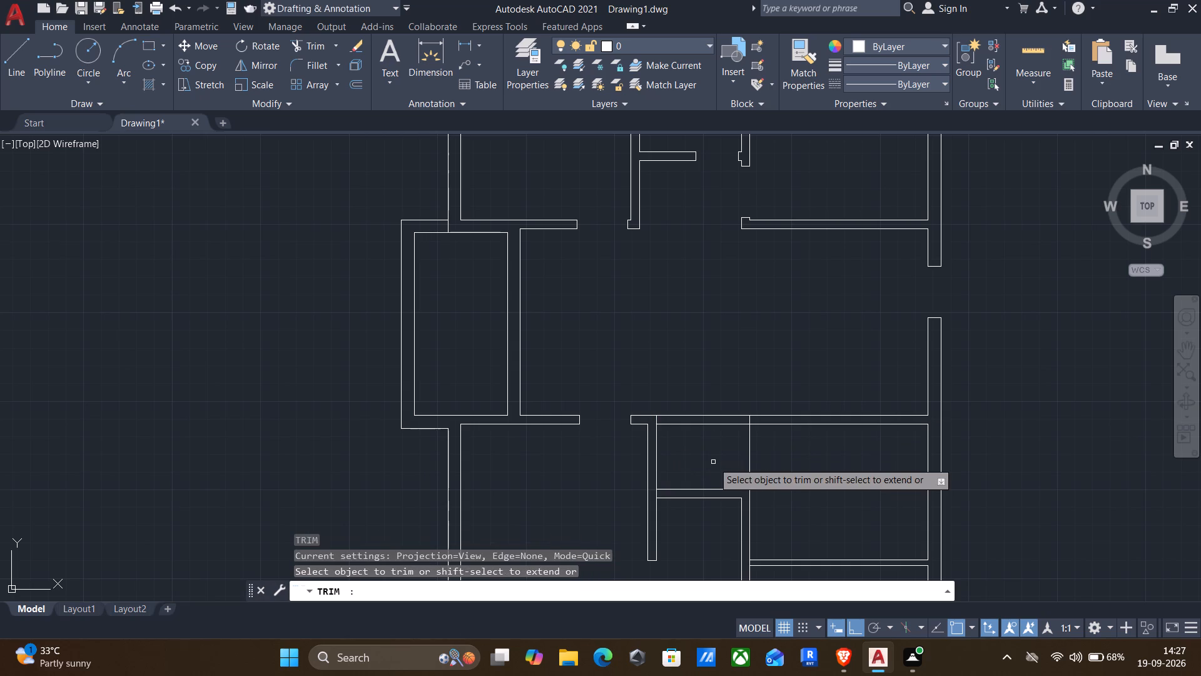
{"action": "left_click_drag", "start_coordinate": [713, 435], "coordinate": [708, 449]}
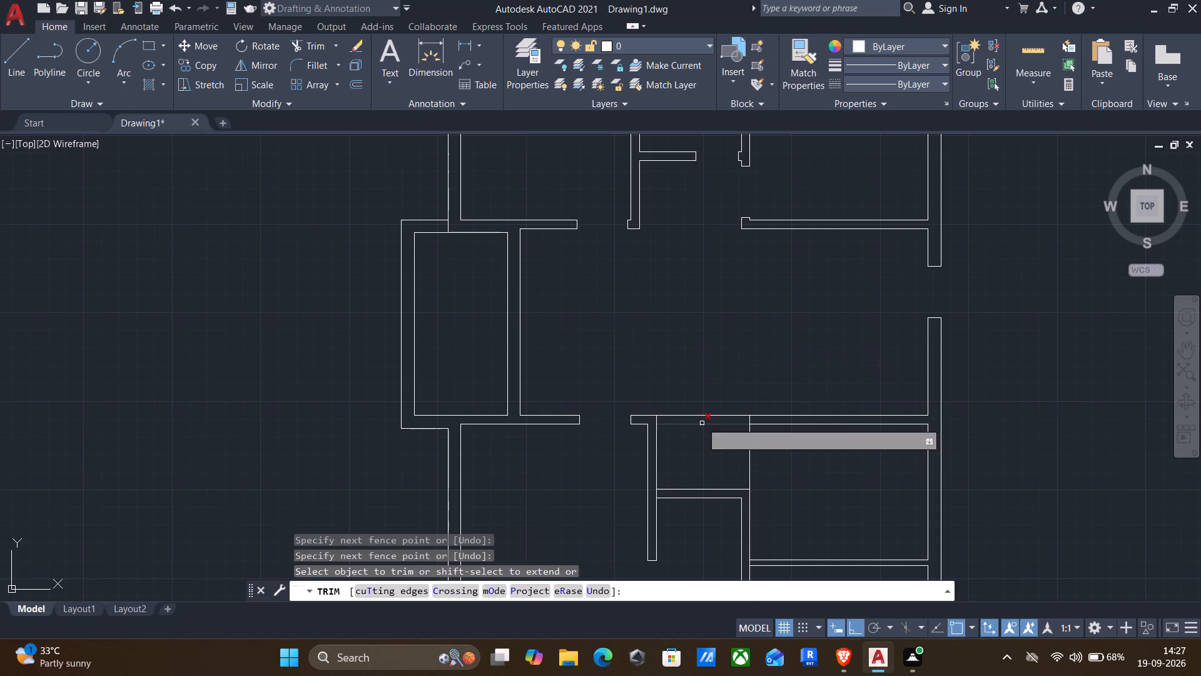
{"action": "left_click_drag", "start_coordinate": [697, 400], "coordinate": [690, 456]}
Trim the leftover line across the narrow middle room's upper-left wall junction and the extended vertical line above its upper-right corner.
{"action": "scroll", "coordinate": [635, 469], "scroll_direction": "up", "scroll_amount": 2}
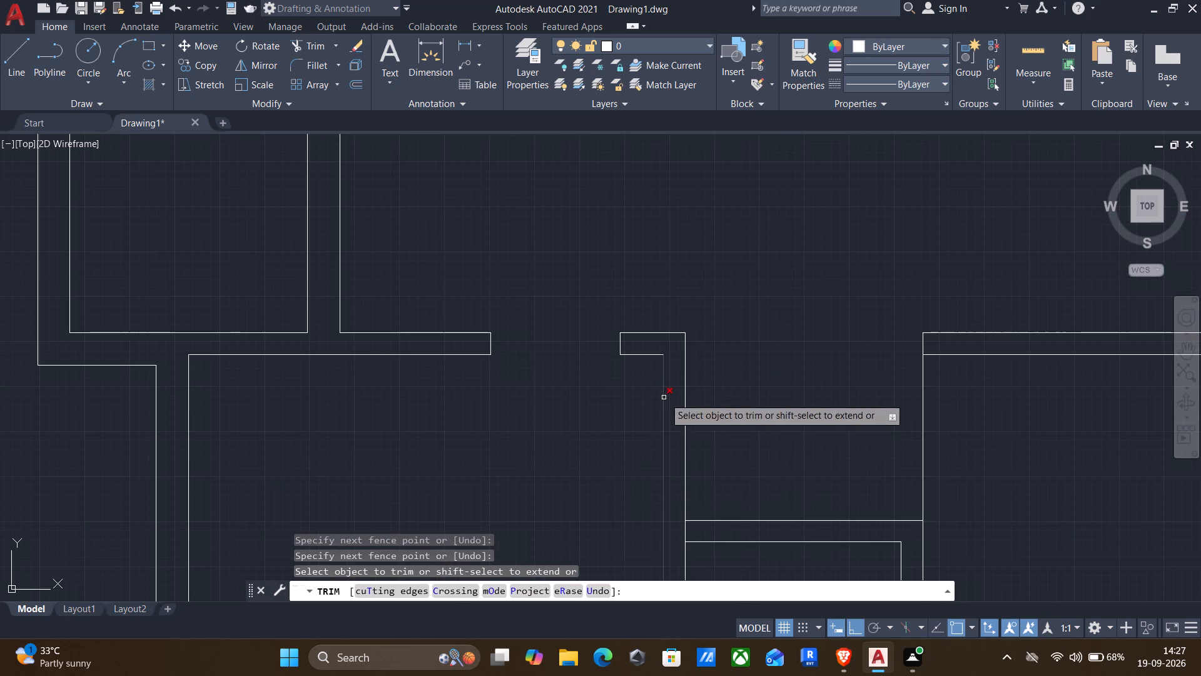
{"action": "scroll", "coordinate": [668, 429], "scroll_direction": "down", "scroll_amount": 1}
{"action": "scroll", "coordinate": [666, 504], "scroll_direction": "up", "scroll_amount": 3}
{"action": "left_click_drag", "start_coordinate": [686, 474], "coordinate": [733, 472]}
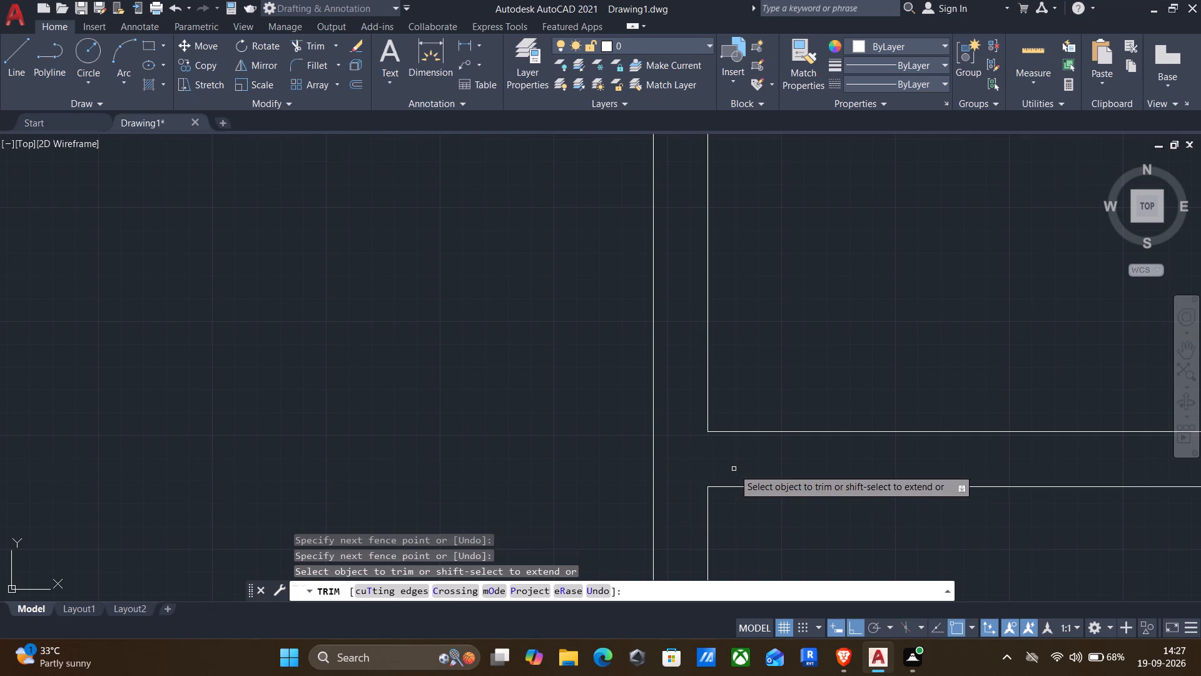
{"action": "scroll", "coordinate": [733, 467], "scroll_direction": "down", "scroll_amount": 3}
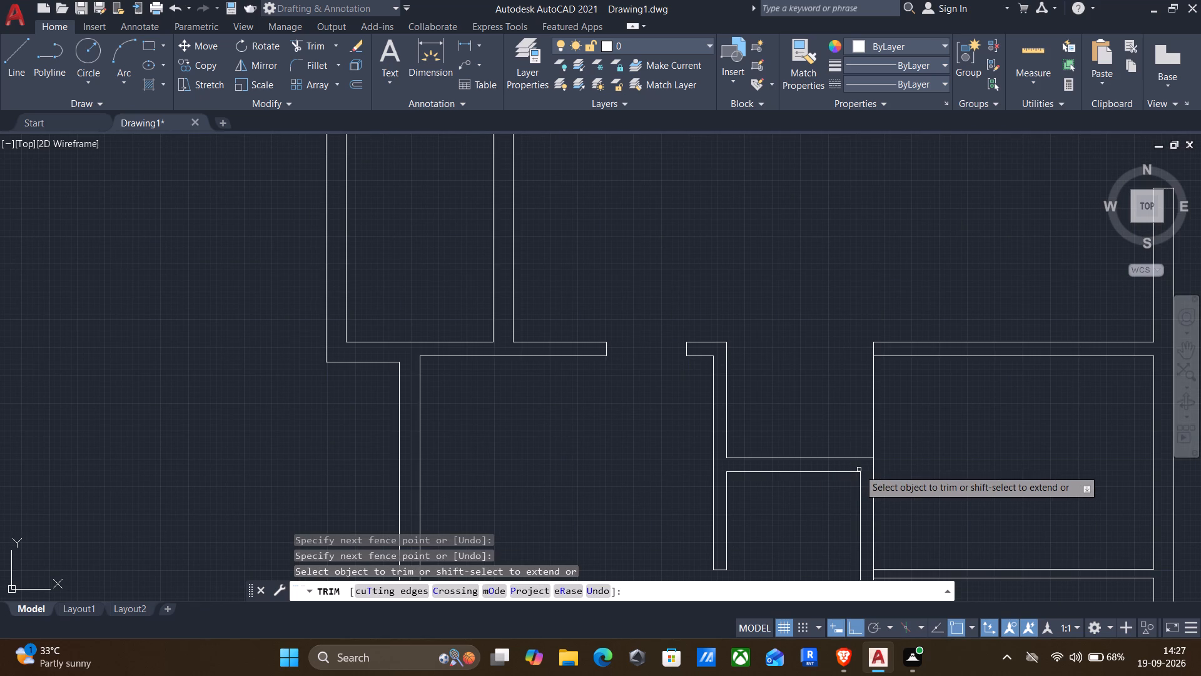
{"action": "left_click_drag", "start_coordinate": [930, 431], "coordinate": [821, 426]}
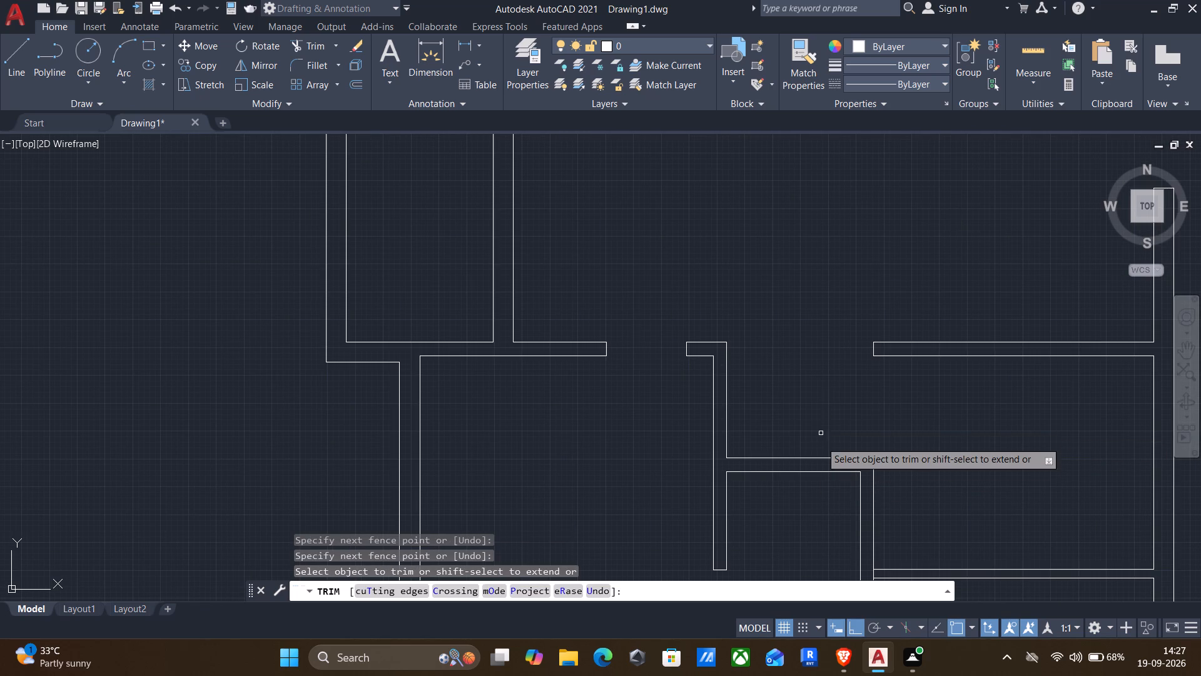
Trim the short leftover line where the partition between the two lower-right rooms meets the narrow middle room's right wall.
{"action": "scroll", "coordinate": [819, 455], "scroll_direction": "down", "scroll_amount": 1}
{"action": "middle_click_drag", "start_coordinate": [805, 522], "coordinate": [784, 458]}
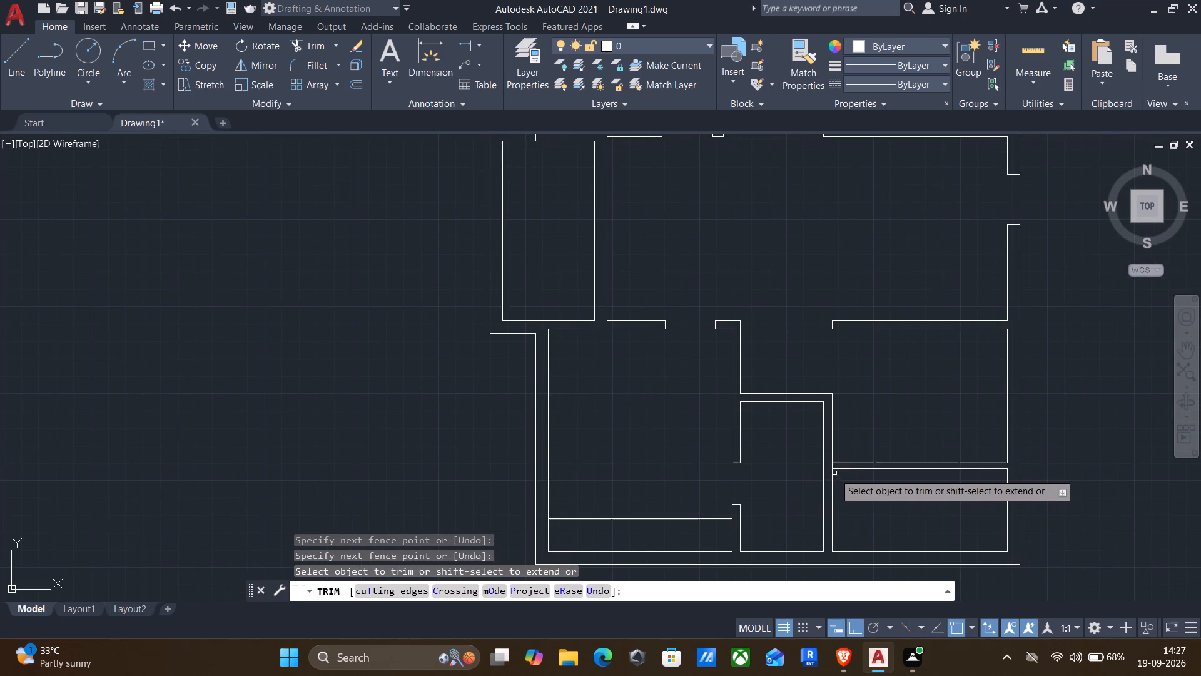
{"action": "scroll", "coordinate": [835, 471], "scroll_direction": "up", "scroll_amount": 6}
{"action": "left_click_drag", "start_coordinate": [819, 443], "coordinate": [699, 439]}
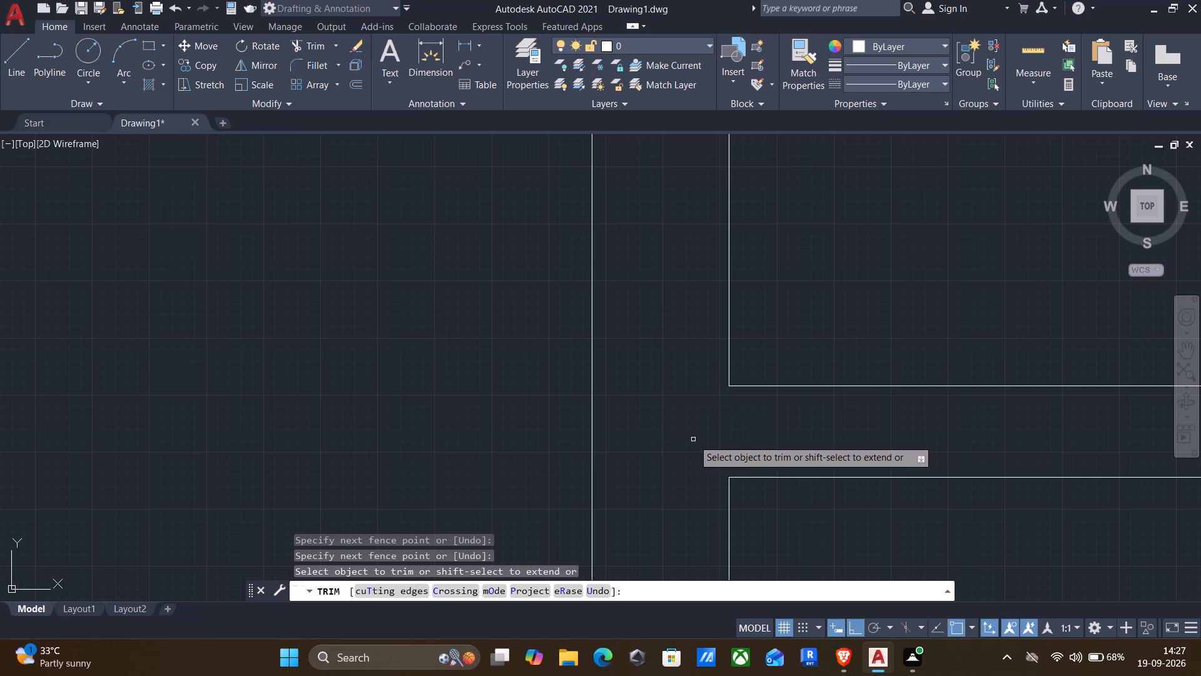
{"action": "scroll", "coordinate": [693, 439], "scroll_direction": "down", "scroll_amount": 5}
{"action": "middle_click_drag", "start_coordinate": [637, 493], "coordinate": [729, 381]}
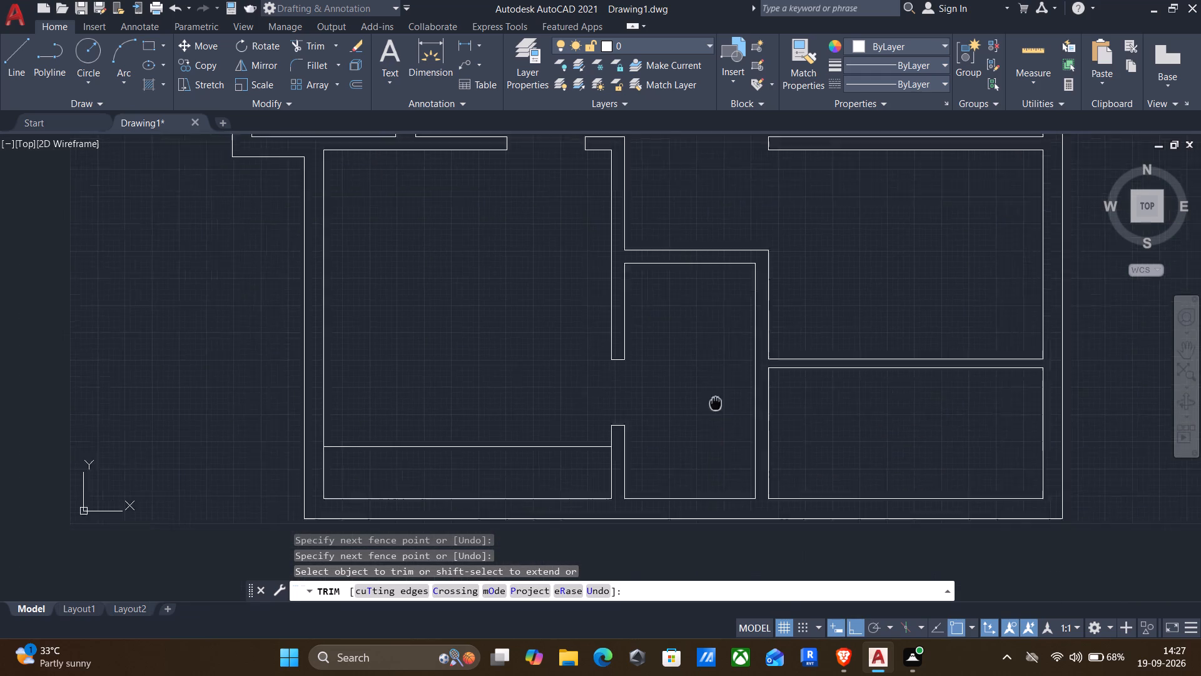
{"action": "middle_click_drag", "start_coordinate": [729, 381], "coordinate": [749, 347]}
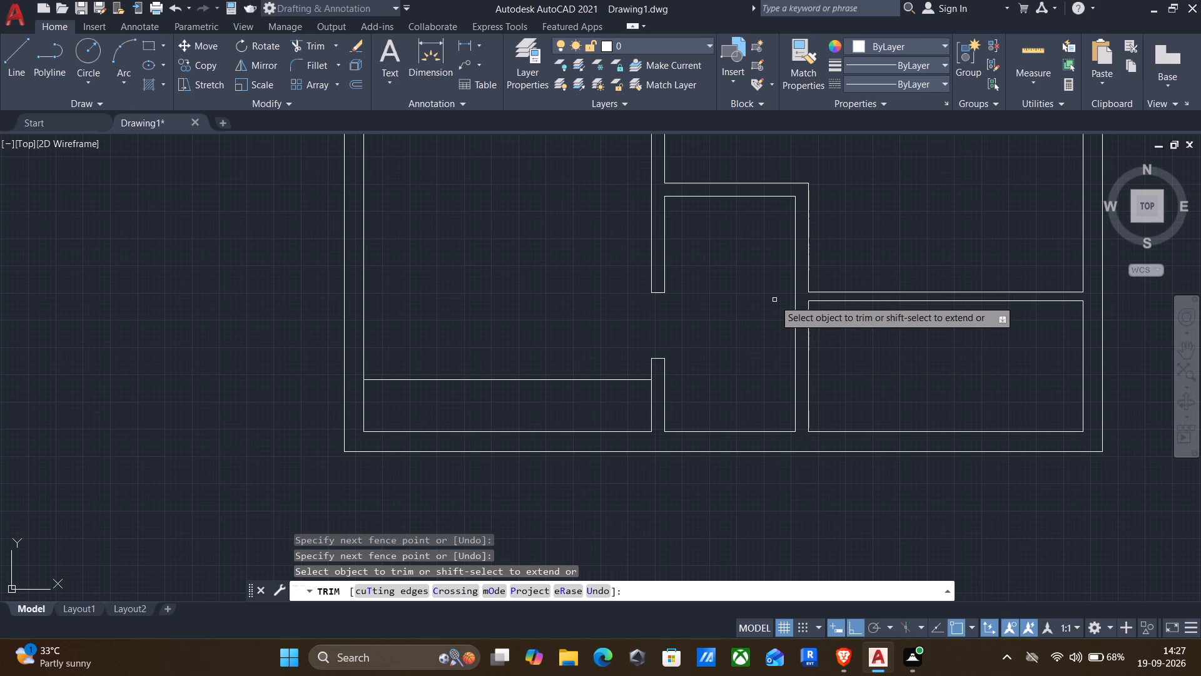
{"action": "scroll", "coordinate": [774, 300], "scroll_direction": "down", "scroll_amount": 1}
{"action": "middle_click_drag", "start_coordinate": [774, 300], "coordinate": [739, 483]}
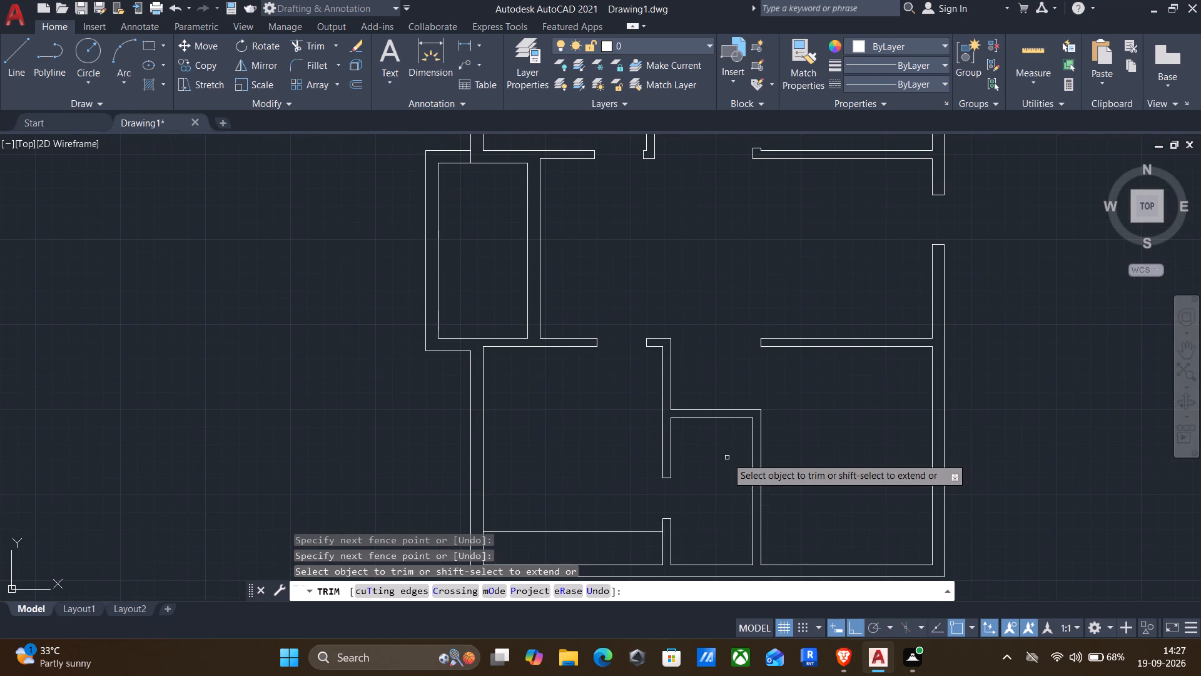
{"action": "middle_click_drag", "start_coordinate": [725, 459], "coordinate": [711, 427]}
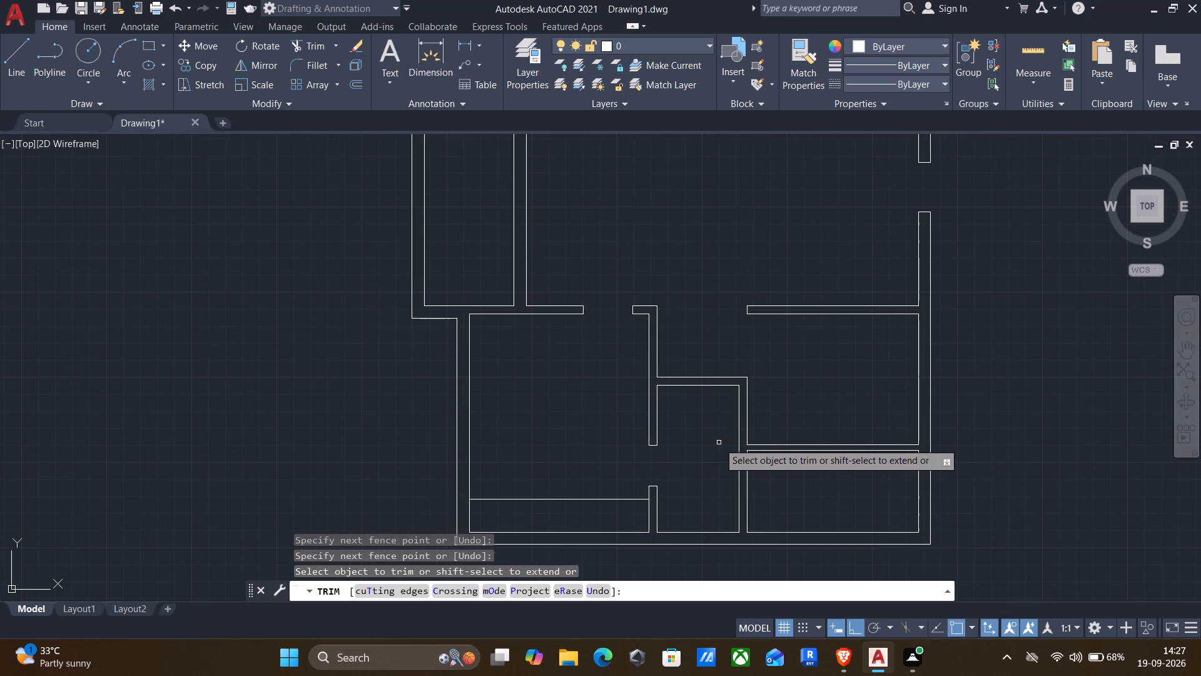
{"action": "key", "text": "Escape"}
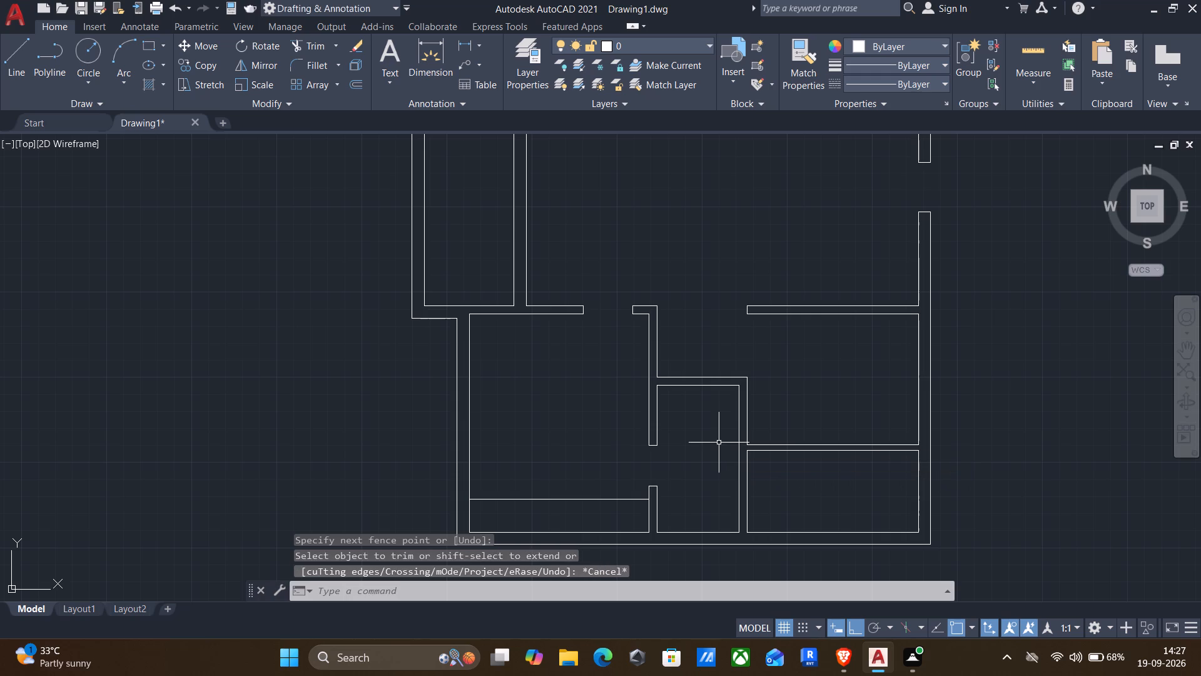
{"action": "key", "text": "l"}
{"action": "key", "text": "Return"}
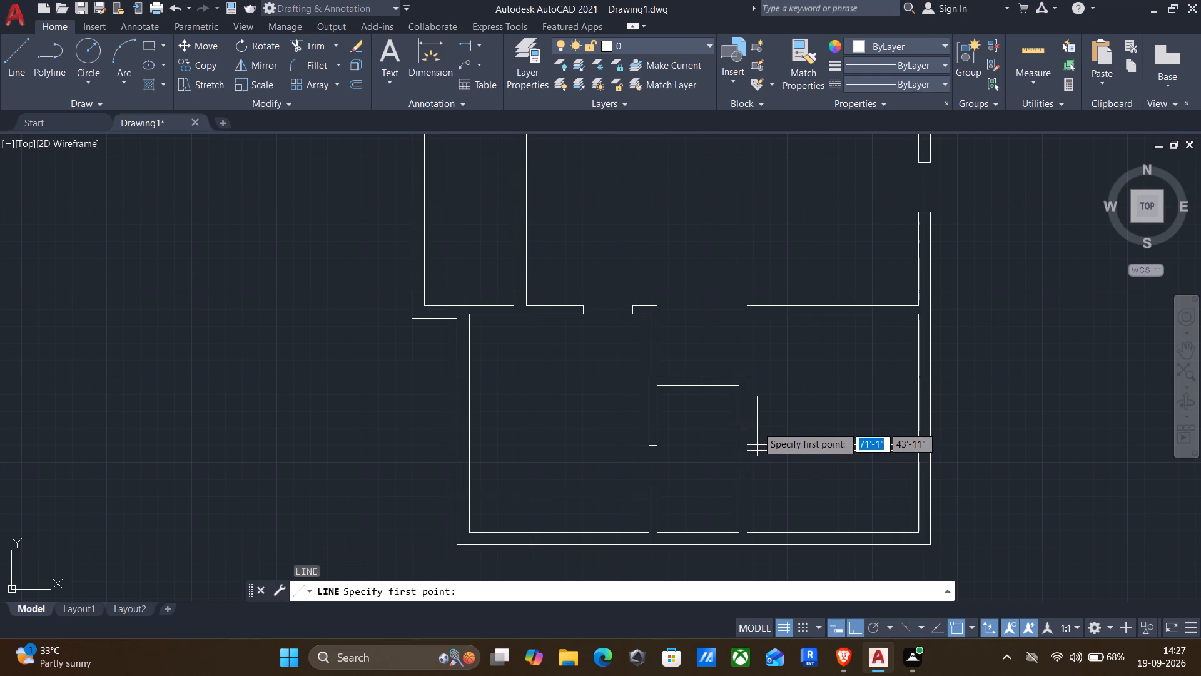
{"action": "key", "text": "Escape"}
Offset the right wall line of the narrow middle room 2' to the right, into the upper of the two lower-right rooms.
{"action": "key", "text": "o"}
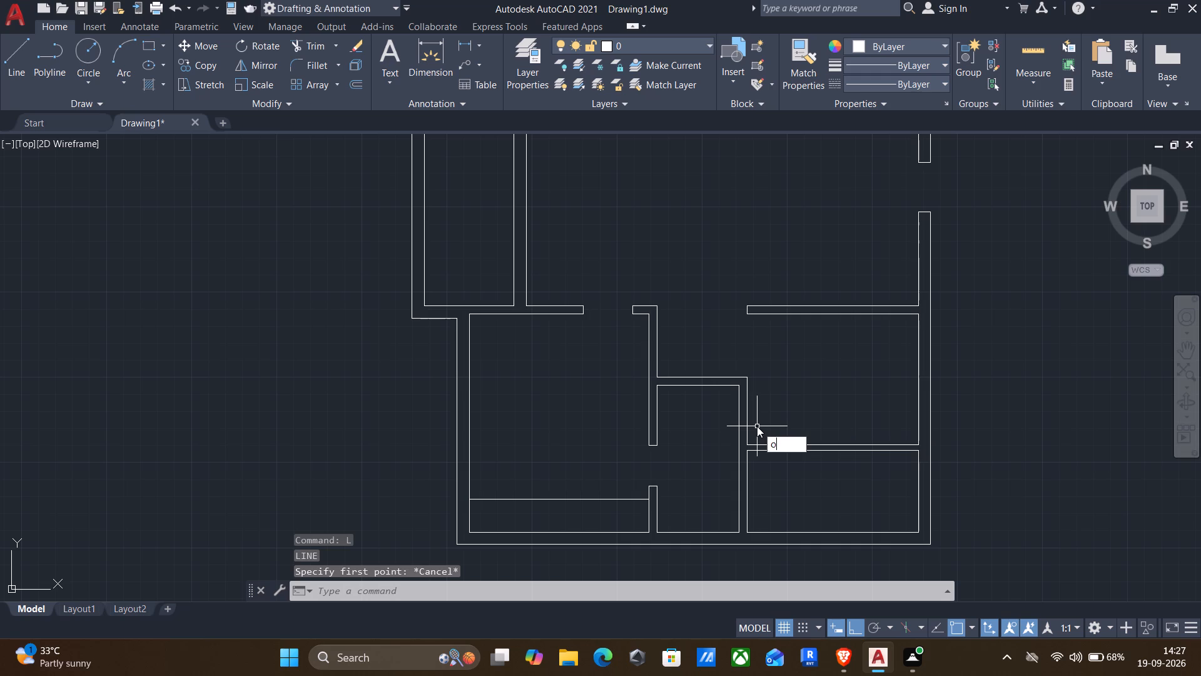
{"action": "key", "text": "Return"}
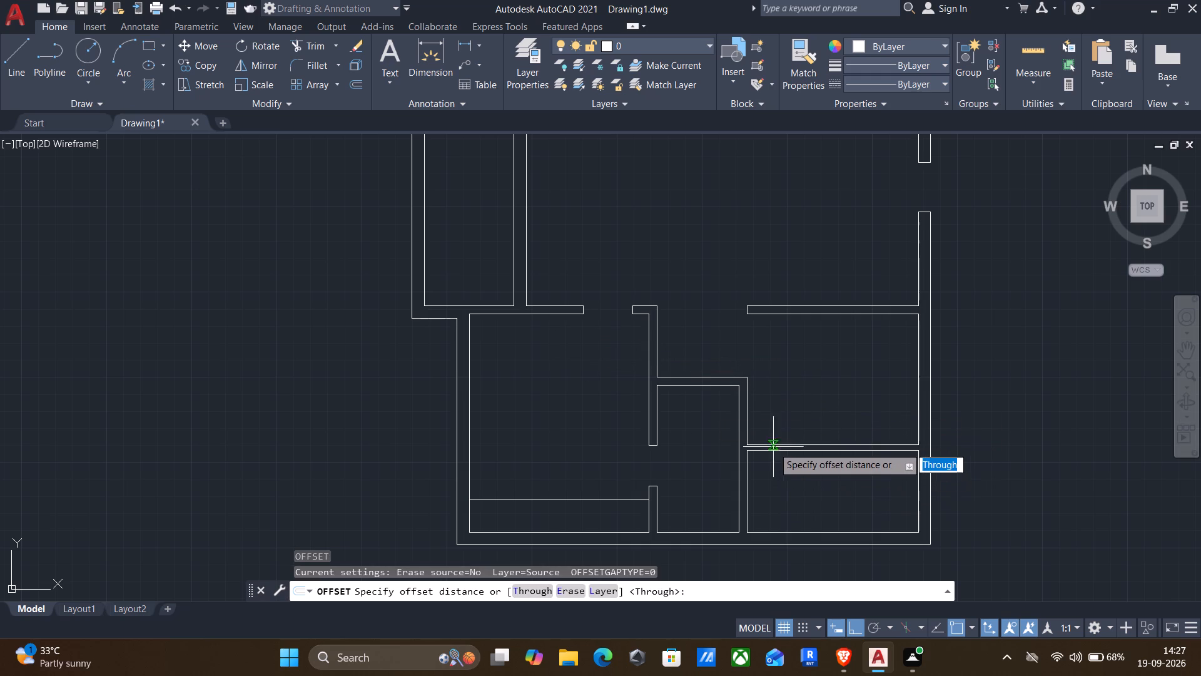
{"action": "left_click", "coordinate": [760, 401]}
{"action": "left_click", "coordinate": [788, 399]}
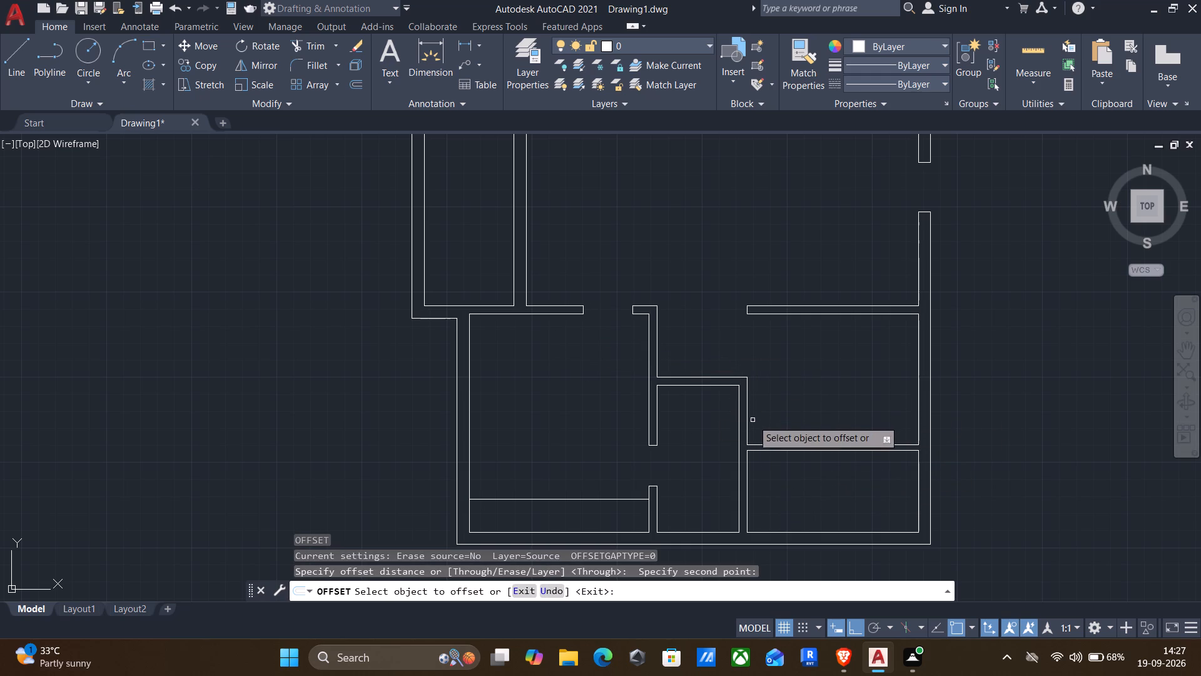
{"action": "left_click", "coordinate": [745, 432]}
{"action": "type", "text": "2'"}
{"action": "key", "text": "Return"}
{"action": "key", "text": "Return"}
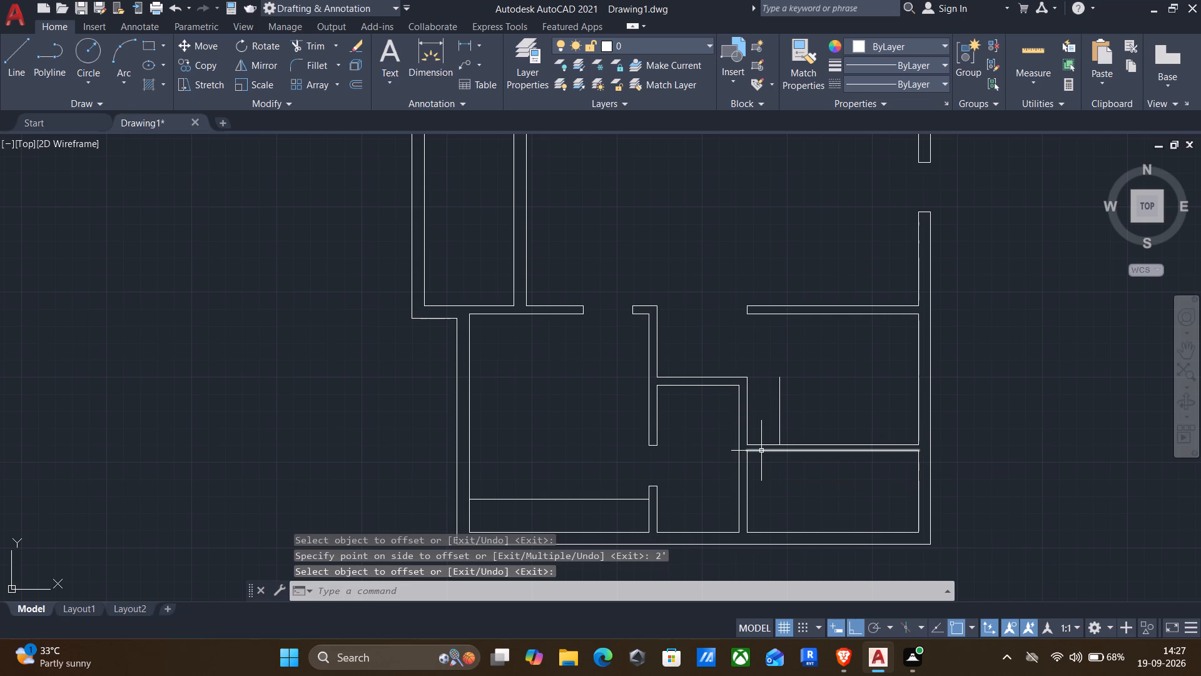
Draw a short vertical line across the partition between the two lower-right rooms, just right of the 2' offset line.
{"action": "key", "text": "l"}
{"action": "key", "text": "Return"}
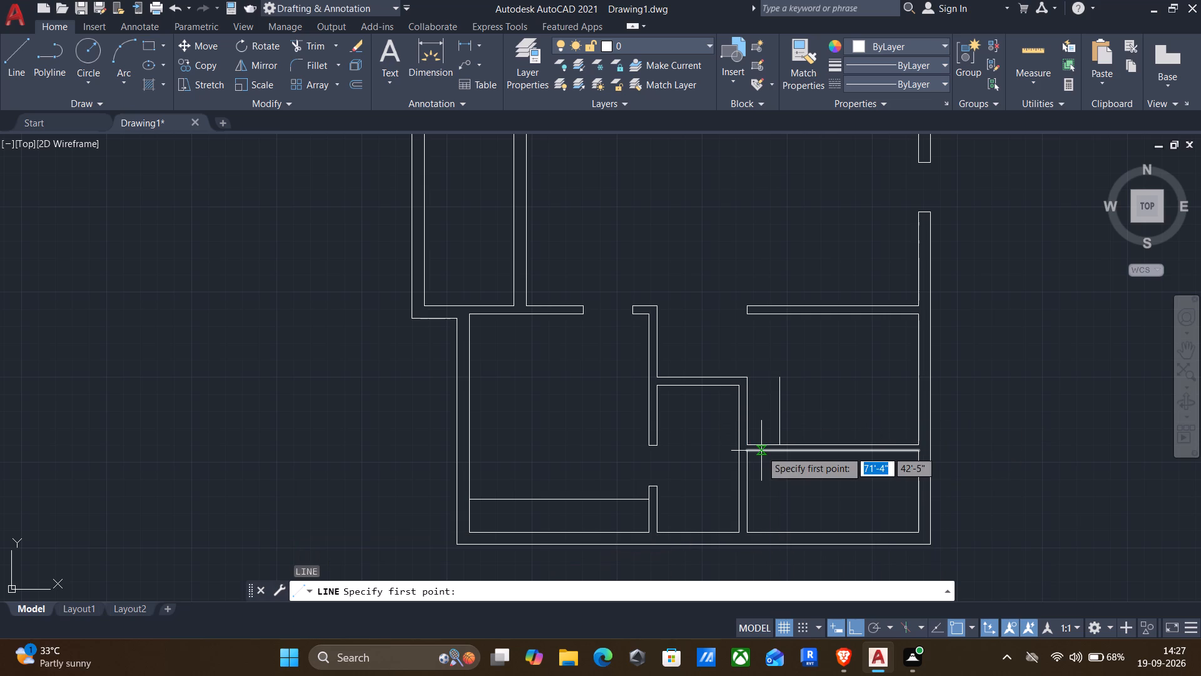
{"action": "scroll", "coordinate": [799, 448], "scroll_direction": "up", "scroll_amount": 3}
{"action": "left_click", "coordinate": [758, 437]}
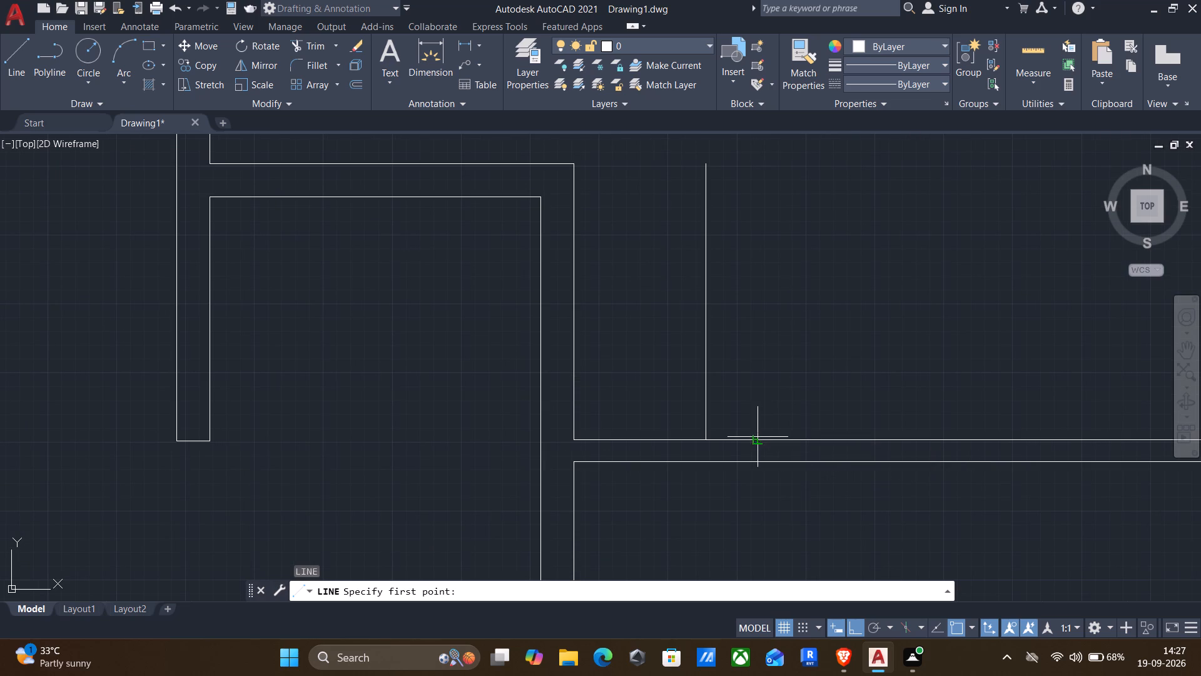
{"action": "left_click", "coordinate": [756, 464]}
{"action": "key", "text": "Return"}
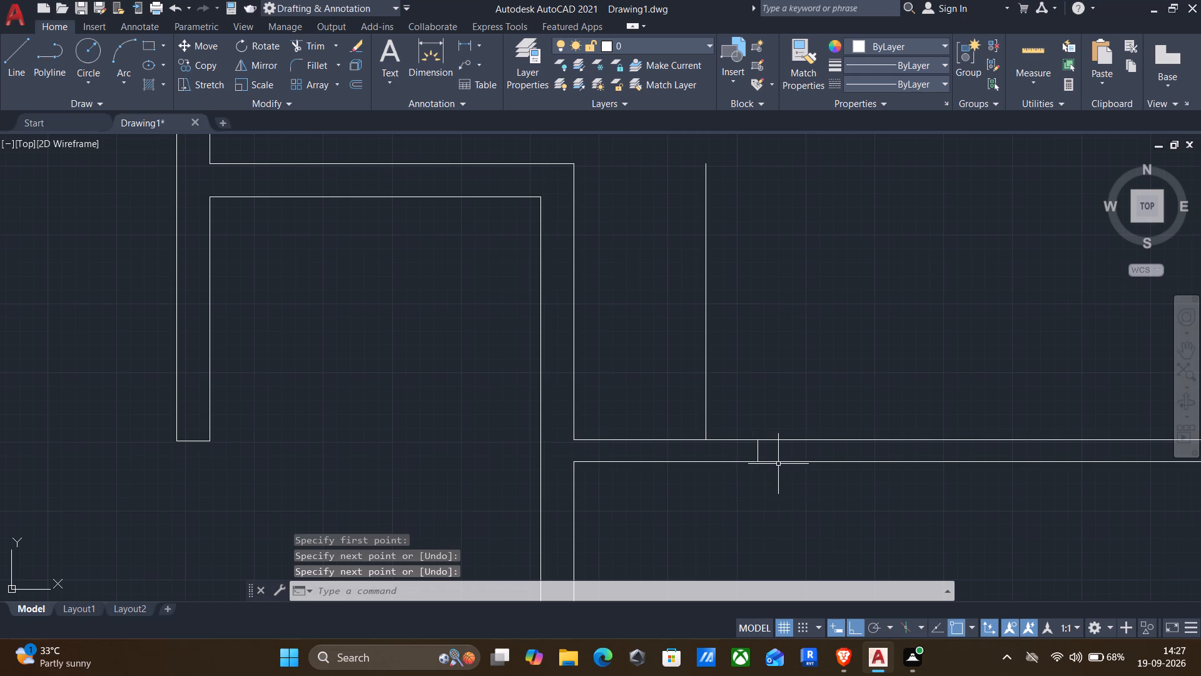
Offset the short line across the partition 2'6" to the right to mark the door opening's other side.
{"action": "key", "text": "o"}
{"action": "key", "text": "Return"}
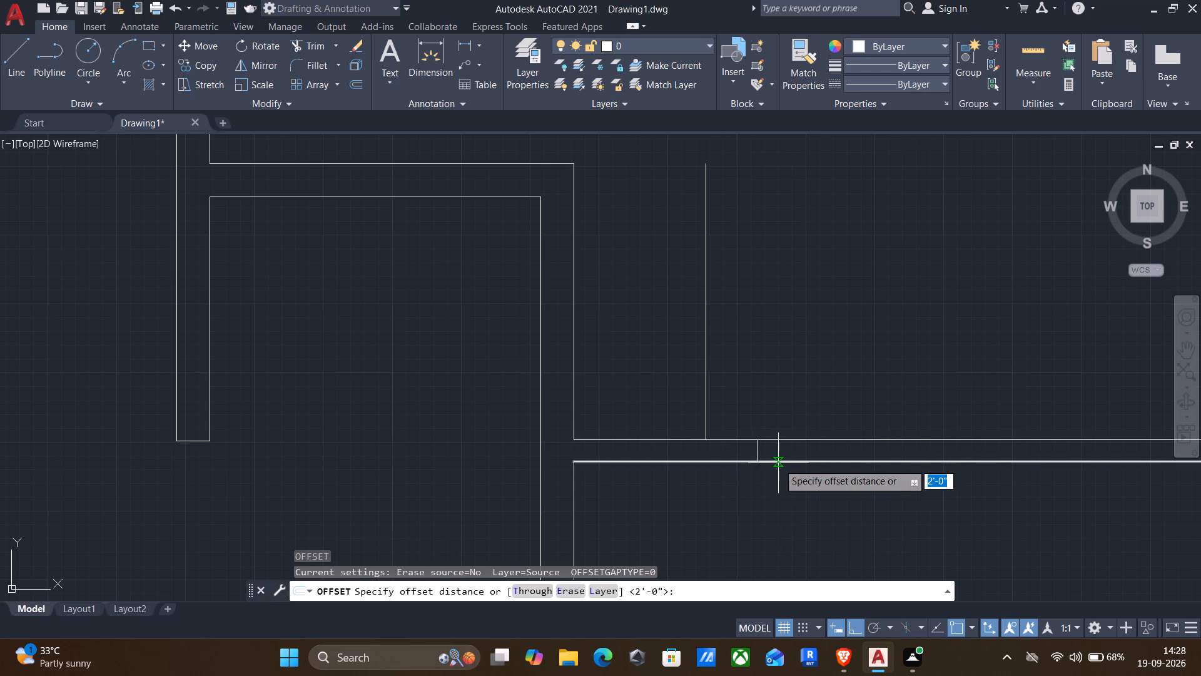
{"action": "left_click_drag", "start_coordinate": [789, 463], "coordinate": [794, 463]}
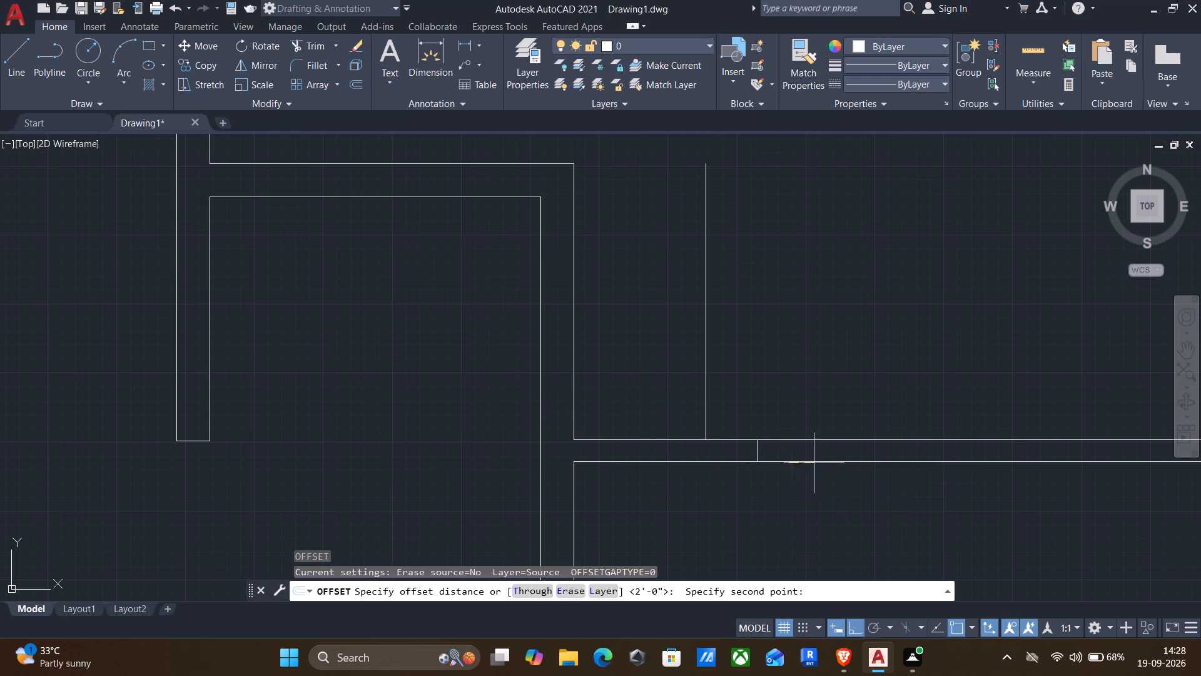
{"action": "left_click_drag", "start_coordinate": [864, 468], "coordinate": [906, 494]}
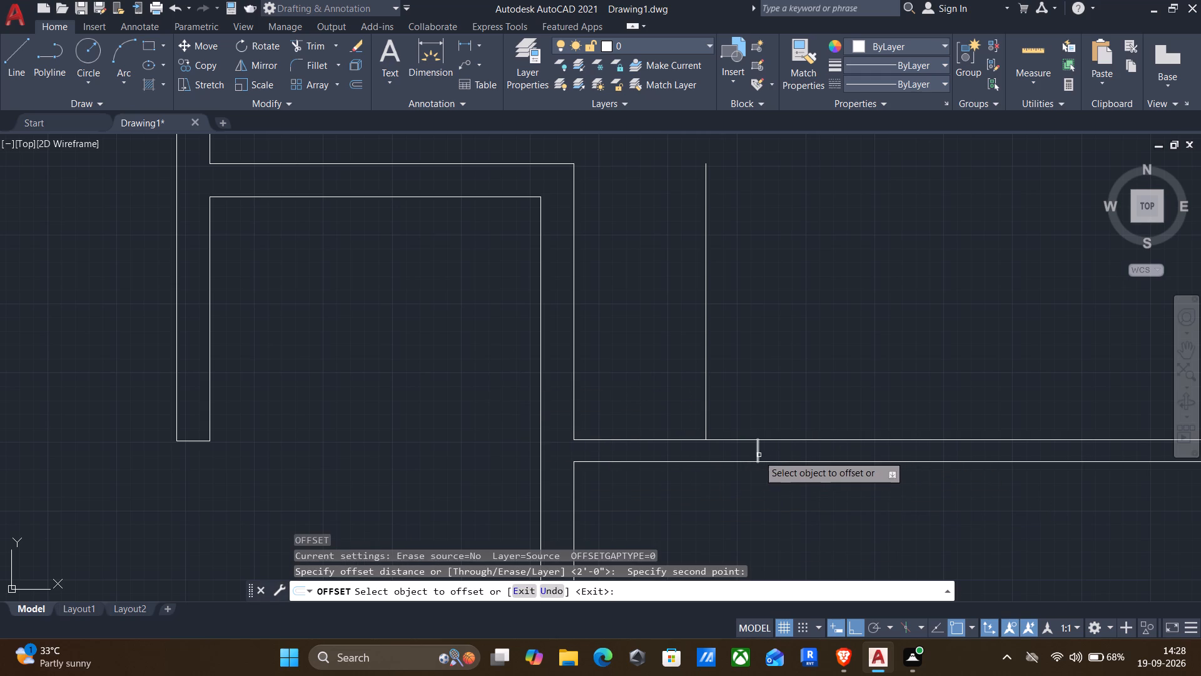
{"action": "left_click", "coordinate": [756, 455]}
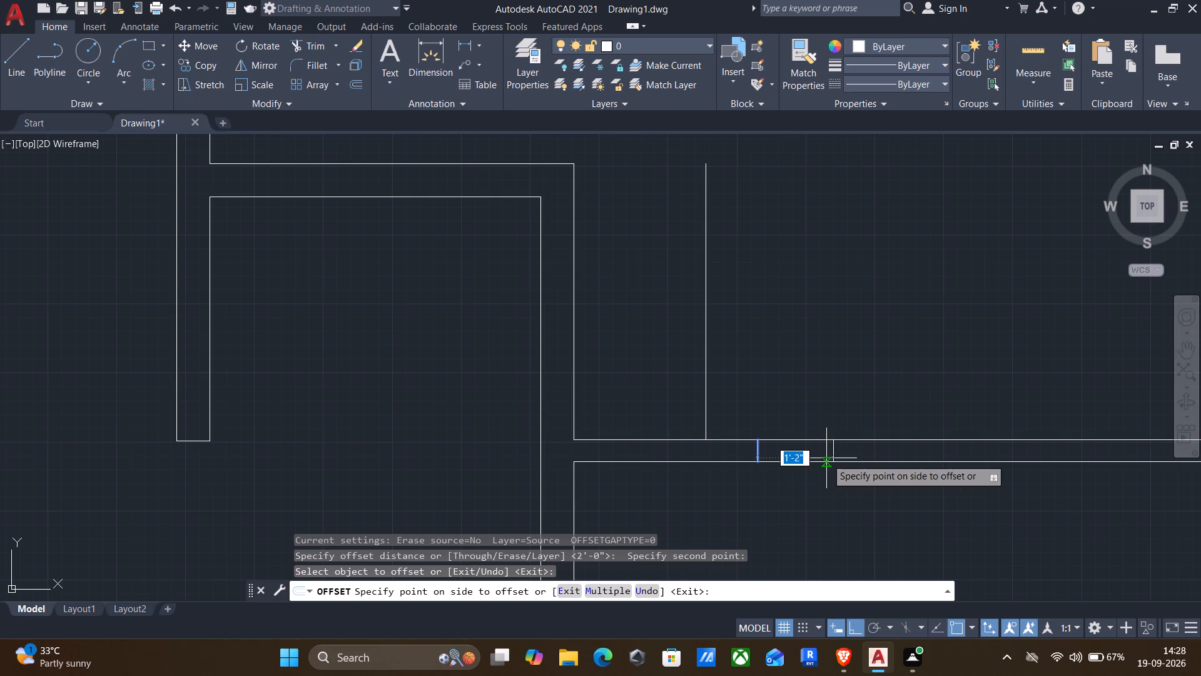
{"action": "type", "text": "2'6"}
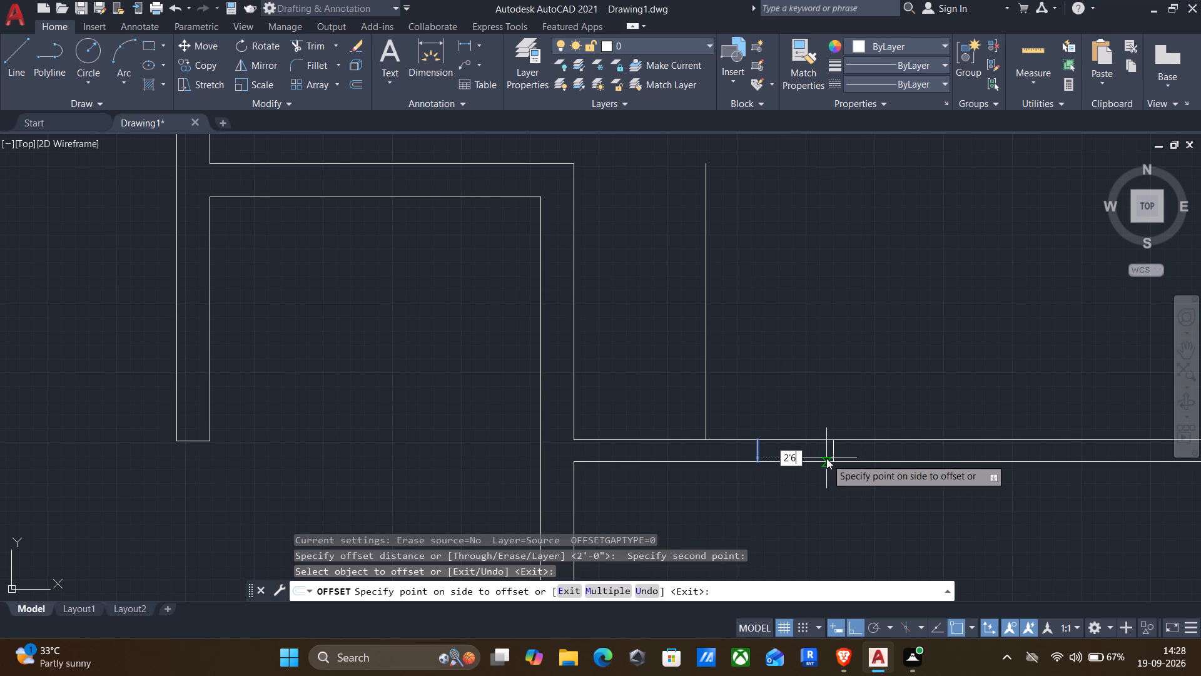
{"action": "key", "text": "shift+quotedbl"}
{"action": "key", "text": "Return"}
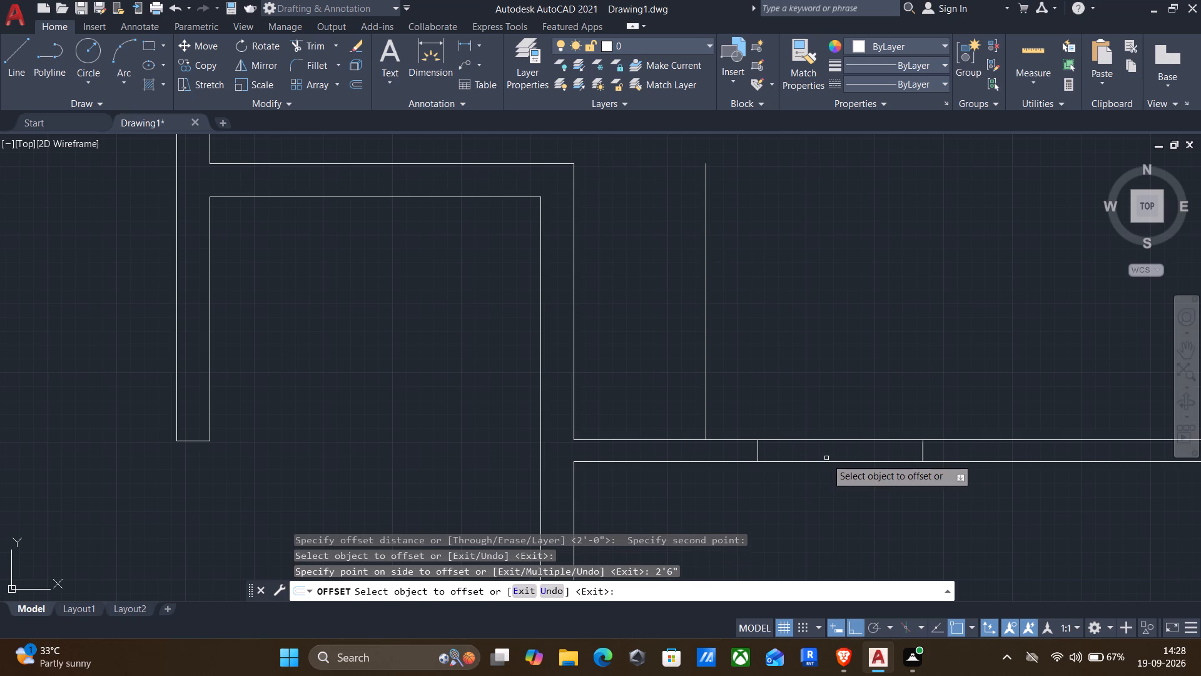
{"action": "key", "text": "Escape"}
Trim both partition lines between the two short lines to cut the door opening between the two lower-right rooms.
{"action": "type", "text": "tr"}
{"action": "key", "text": "Return"}
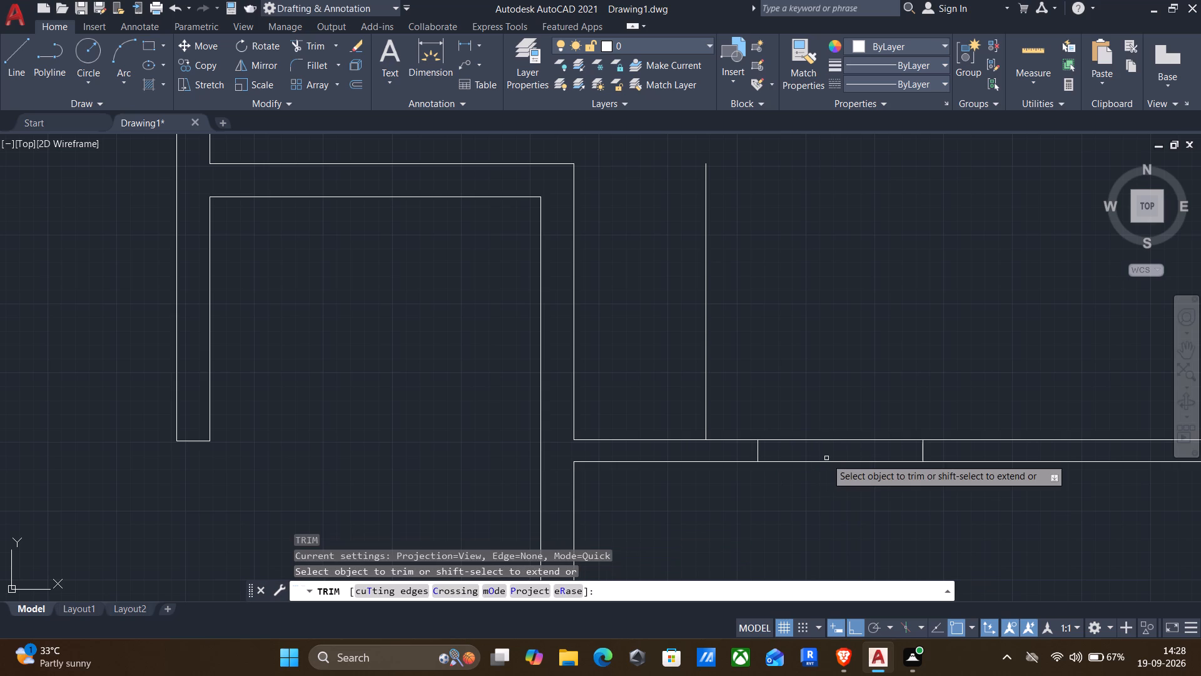
{"action": "left_click_drag", "start_coordinate": [819, 403], "coordinate": [839, 483]}
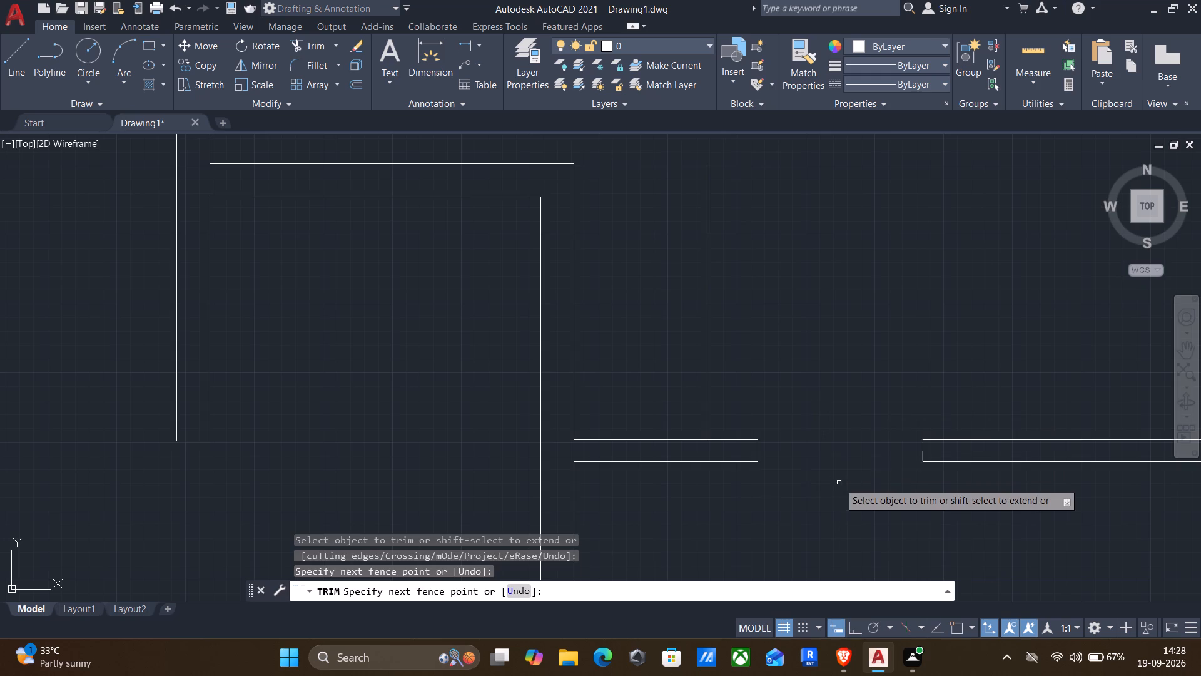
{"action": "scroll", "coordinate": [838, 483], "scroll_direction": "down", "scroll_amount": 2}
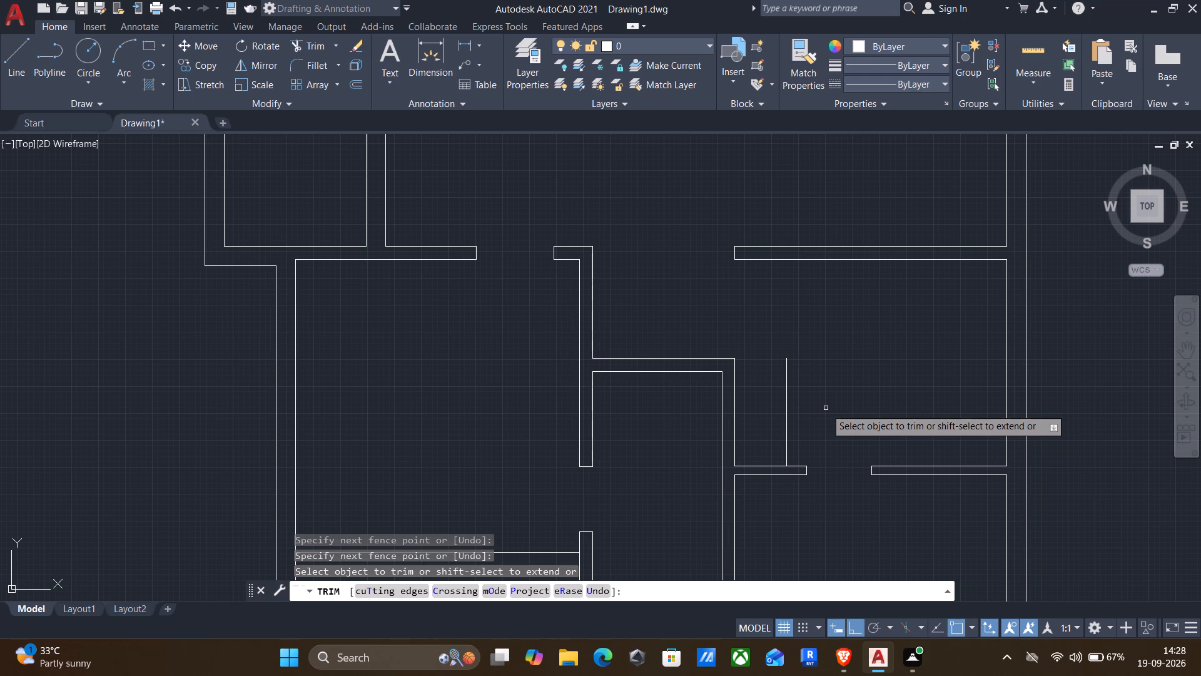
{"action": "key", "text": "Escape"}
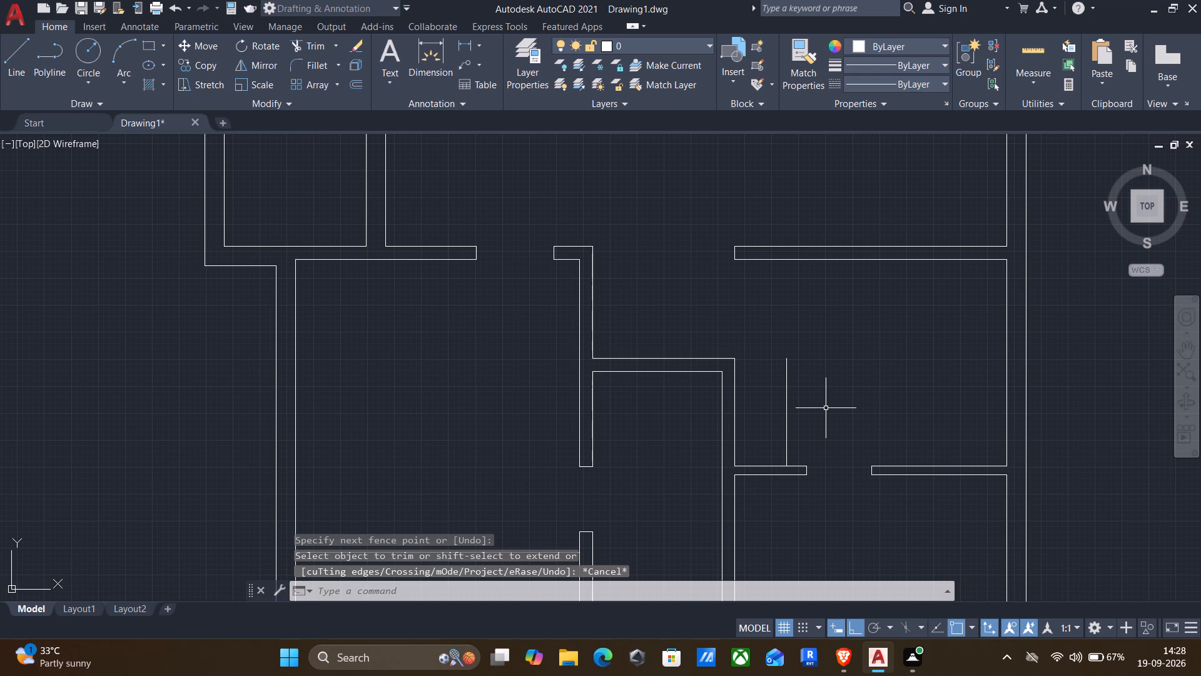
Offset the inner line of the right exterior wall 2' into the upper of the two lower-right rooms.
{"action": "key", "text": "o"}
{"action": "key", "text": "Return"}
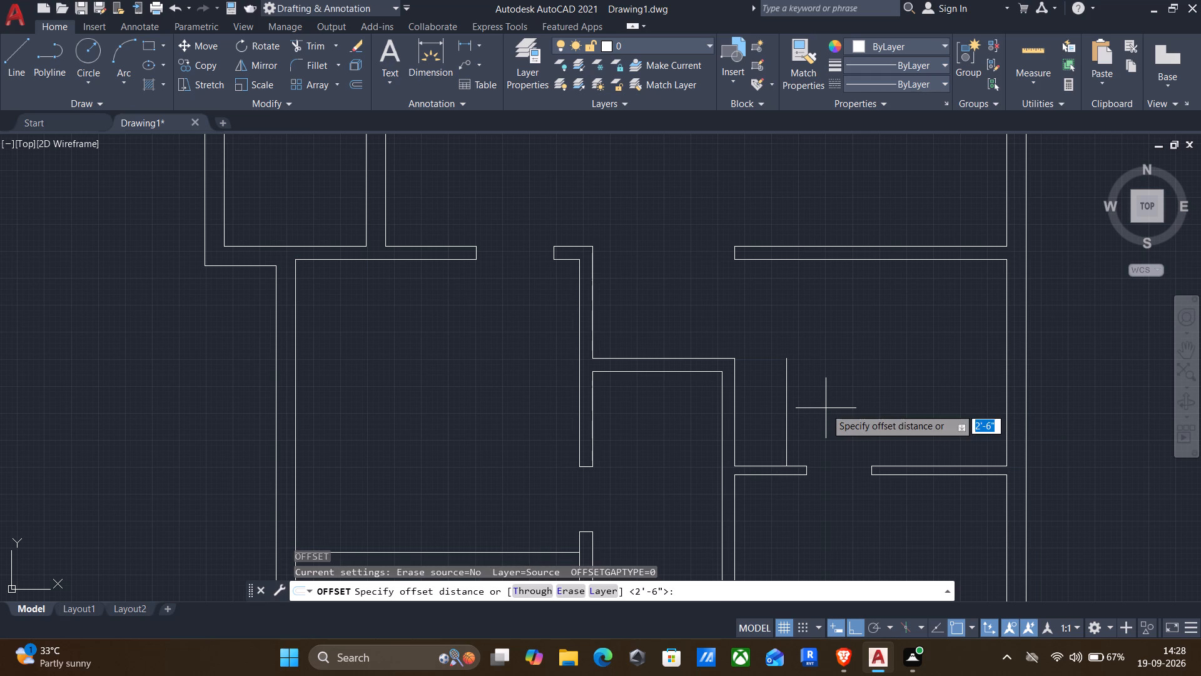
{"action": "left_click", "coordinate": [1014, 374]}
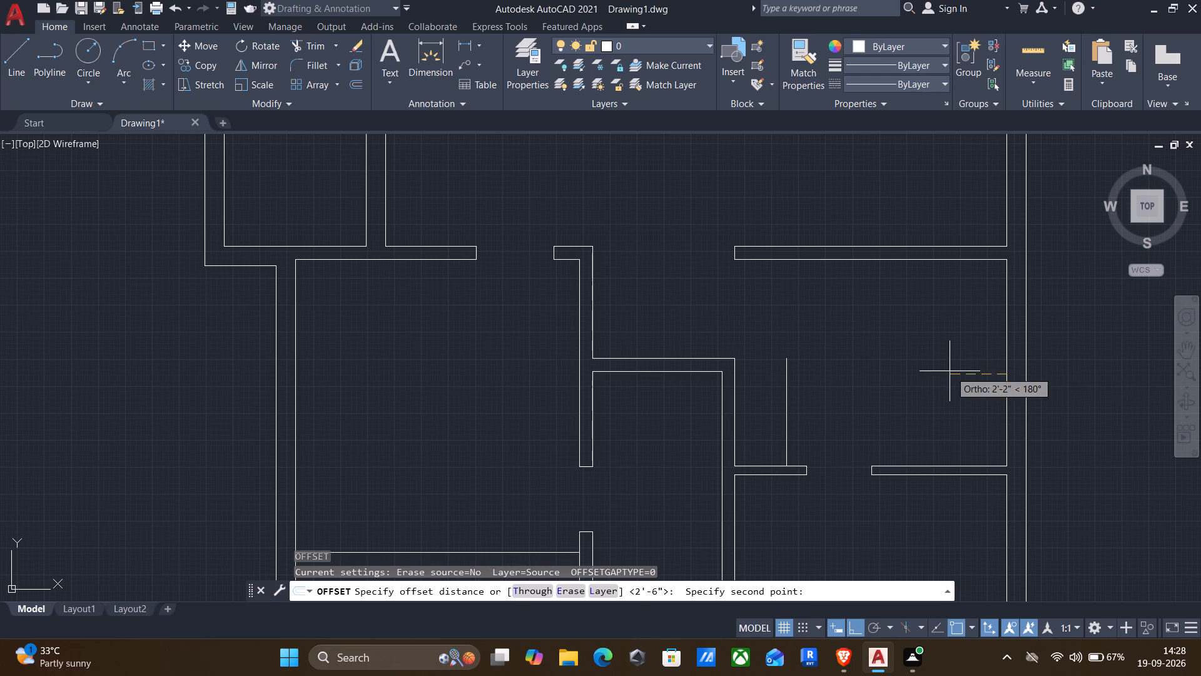
{"action": "left_click", "coordinate": [950, 371]}
{"action": "left_click", "coordinate": [1006, 391]}
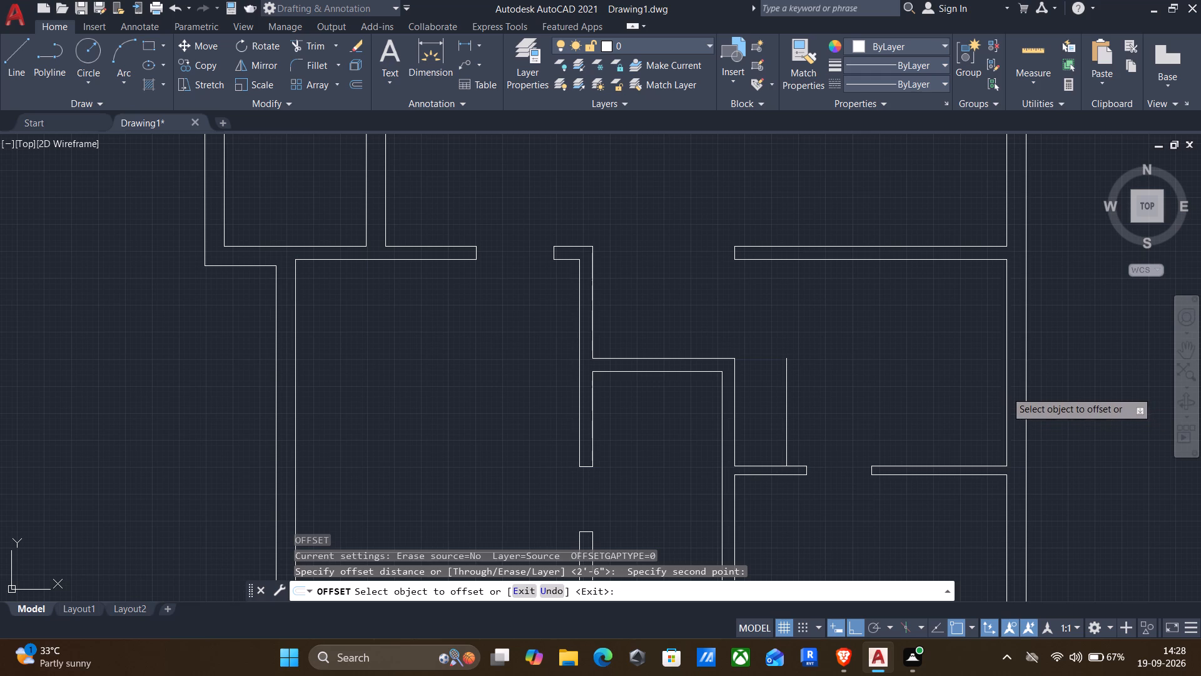
{"action": "key", "text": "2"}
{"action": "key", "text": "apostrophe"}
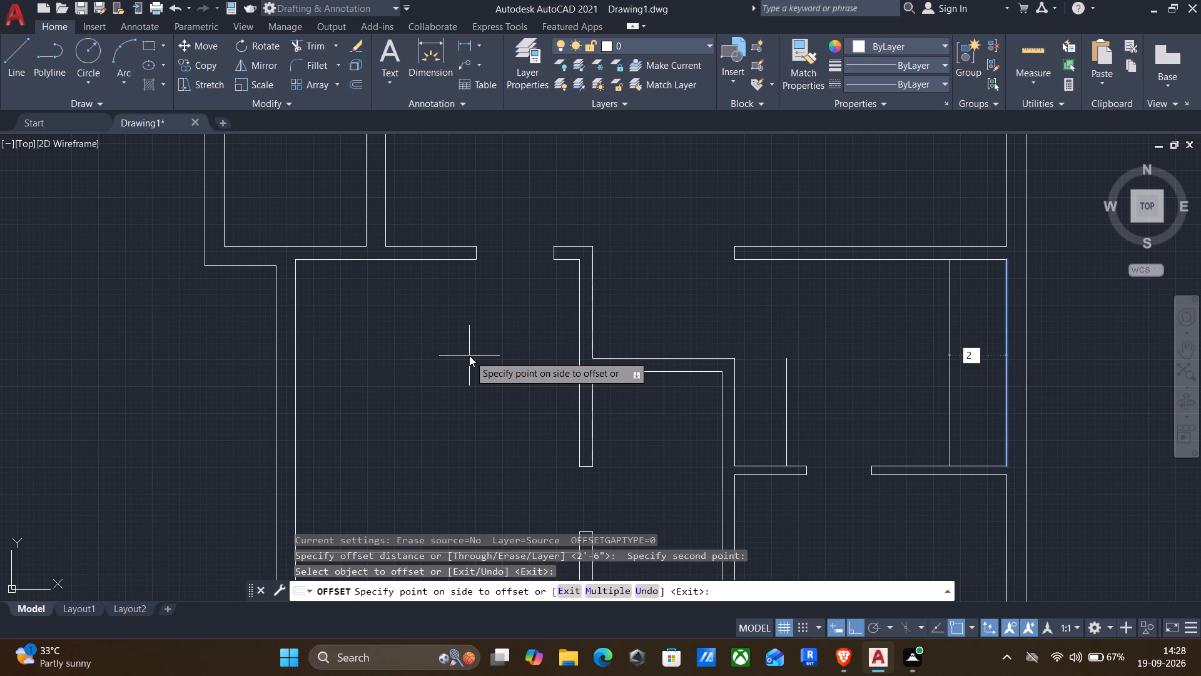
{"action": "key", "text": "Return"}
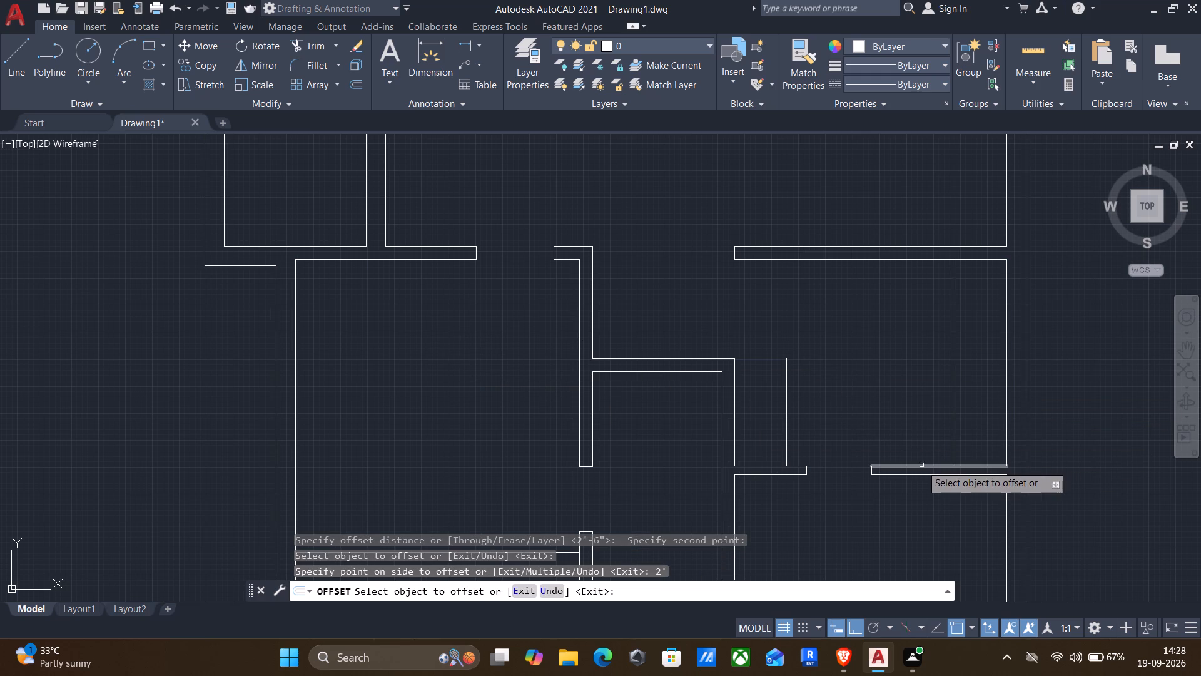
Offset the upper line of the partition right of the door opening 2' upward into the room.
{"action": "left_click", "coordinate": [921, 465]}
{"action": "key", "text": "2"}
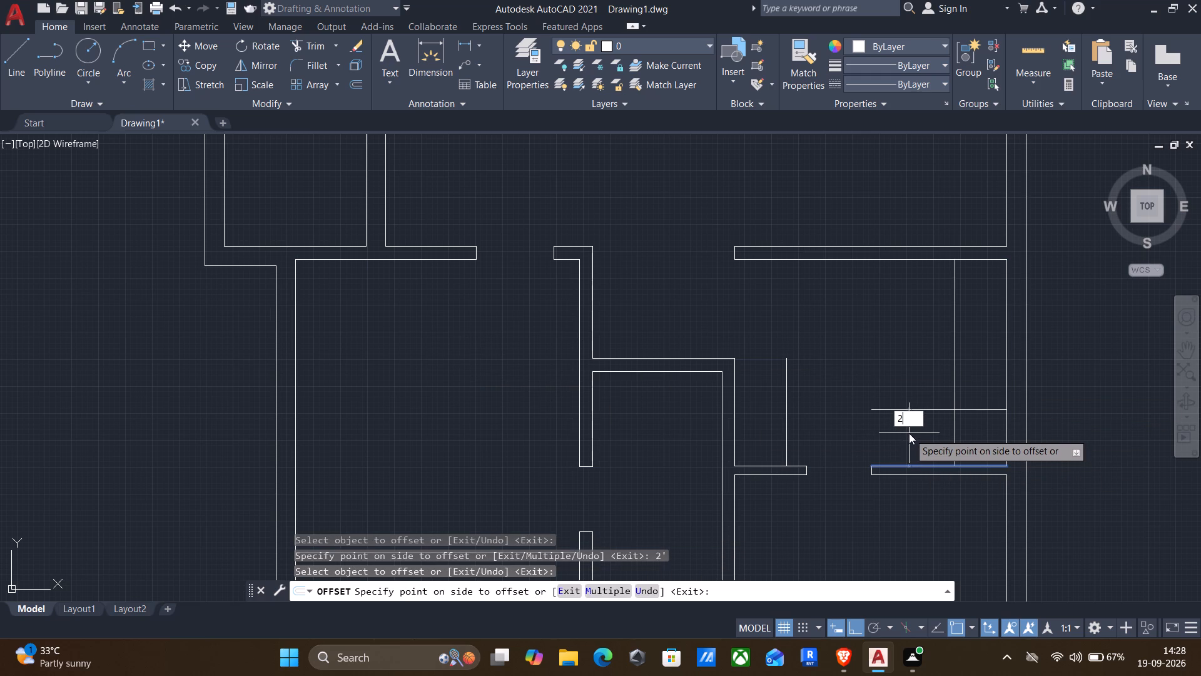
{"action": "key", "text": "apostrophe"}
{"action": "key", "text": "Return"}
{"action": "key", "text": "Return"}
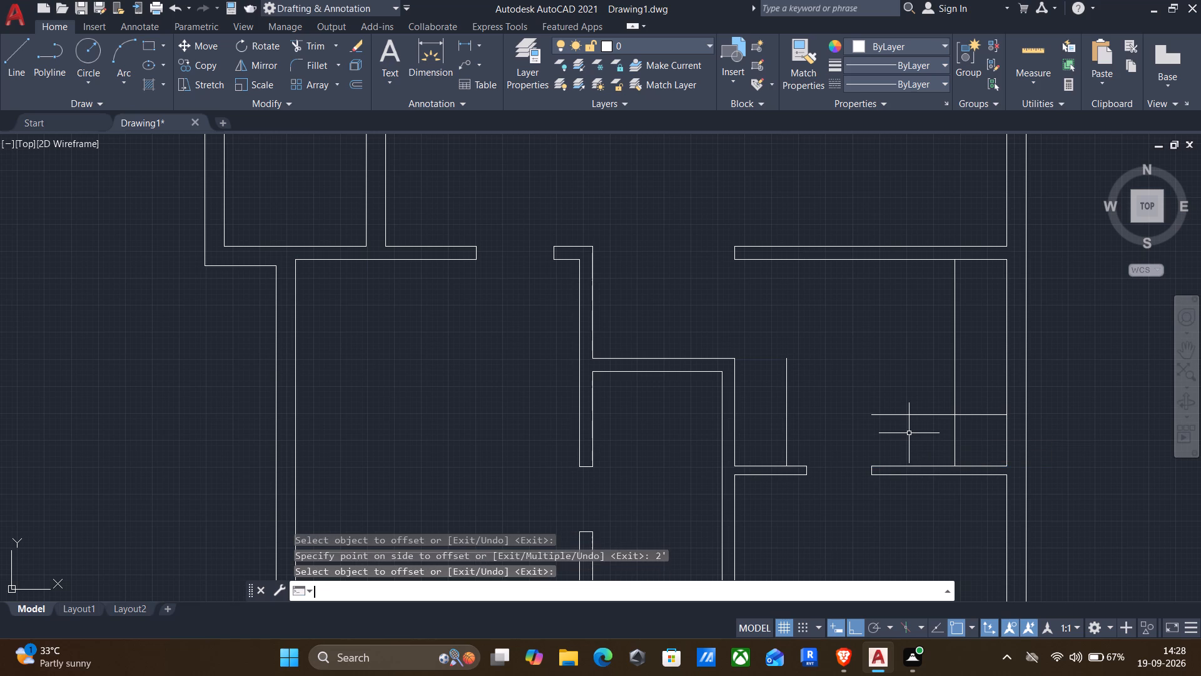
Draw a vertical line from the partition's upper line to the horizontal offset line, just right of the door opening.
{"action": "key", "text": "l"}
{"action": "key", "text": "Return"}
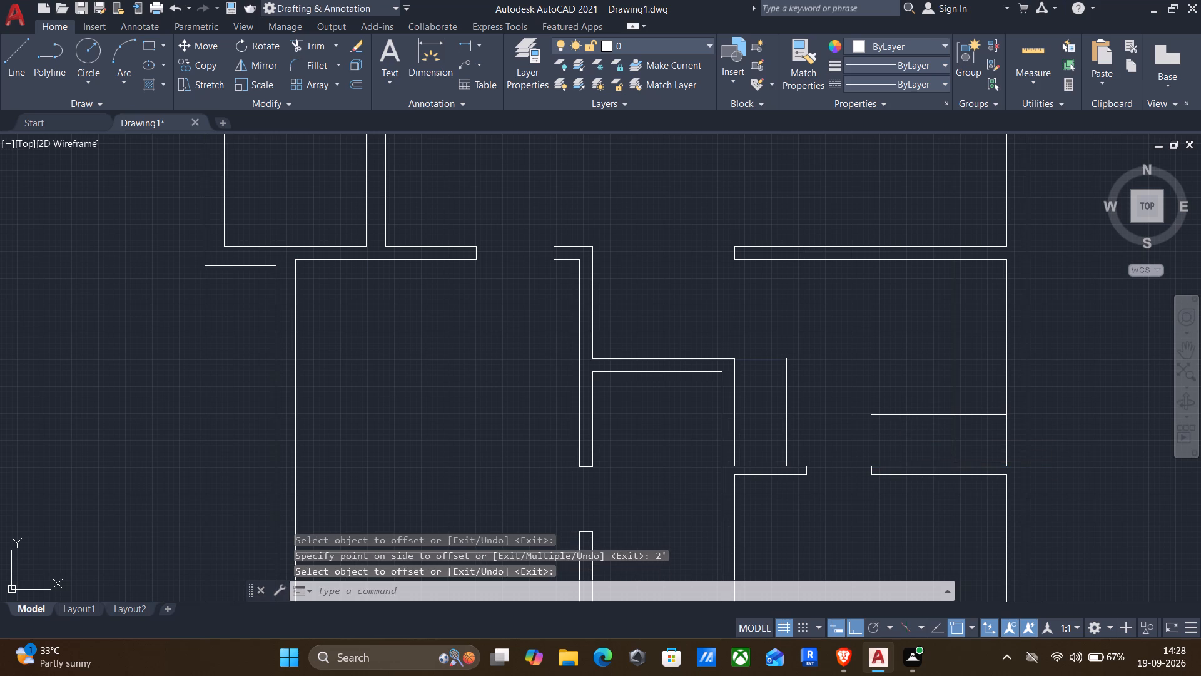
{"action": "scroll", "coordinate": [876, 466], "scroll_direction": "up", "scroll_amount": 2}
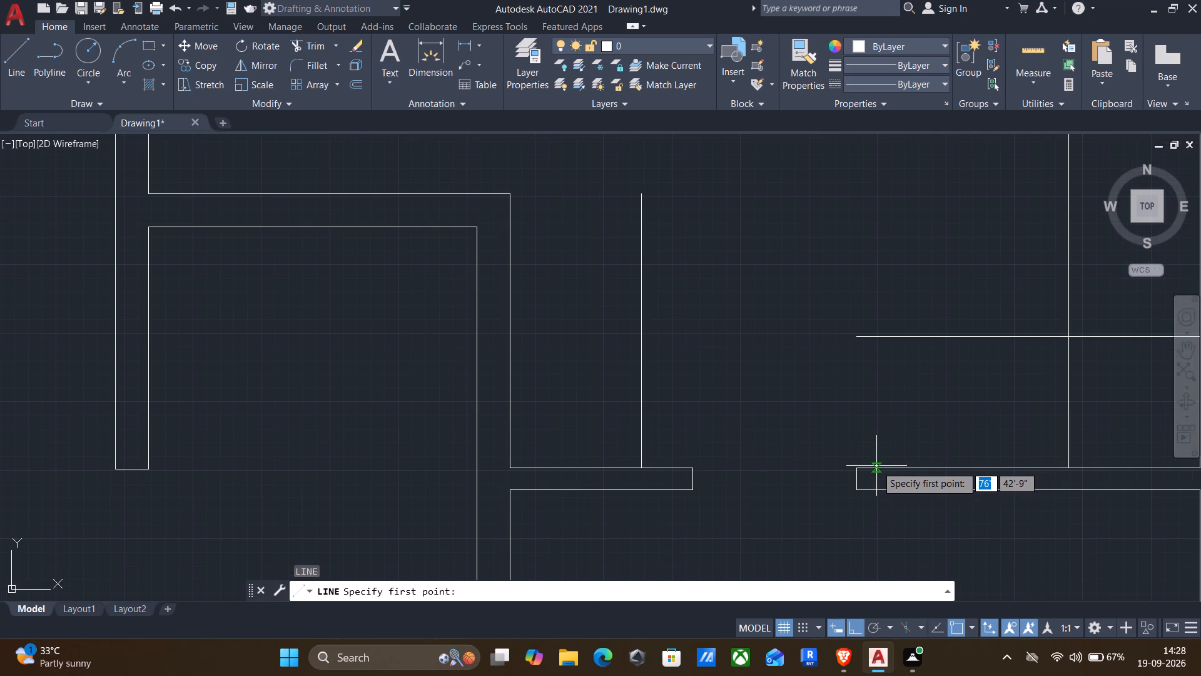
{"action": "left_click", "coordinate": [876, 466]}
{"action": "left_click", "coordinate": [876, 338]}
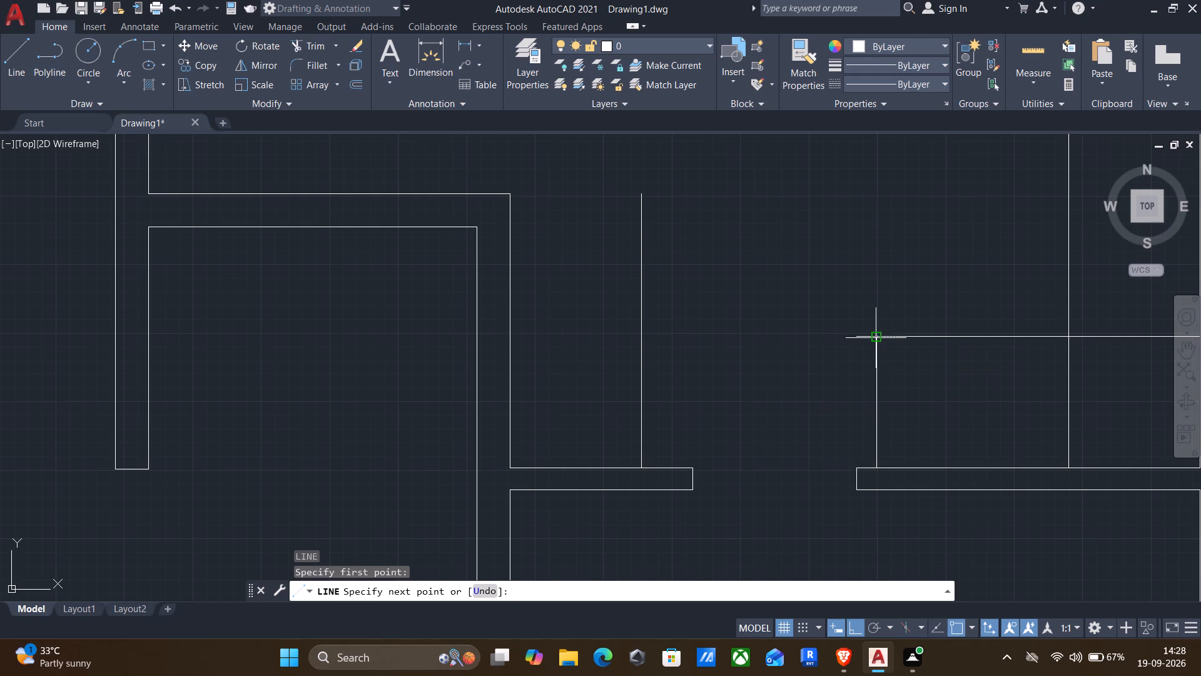
{"action": "key", "text": "Return"}
Trim the crossing 2' offset lines in the upper lower-right room so they meet in a corner, removing the pieces toward exterior wall and partition.
{"action": "type", "text": "tr"}
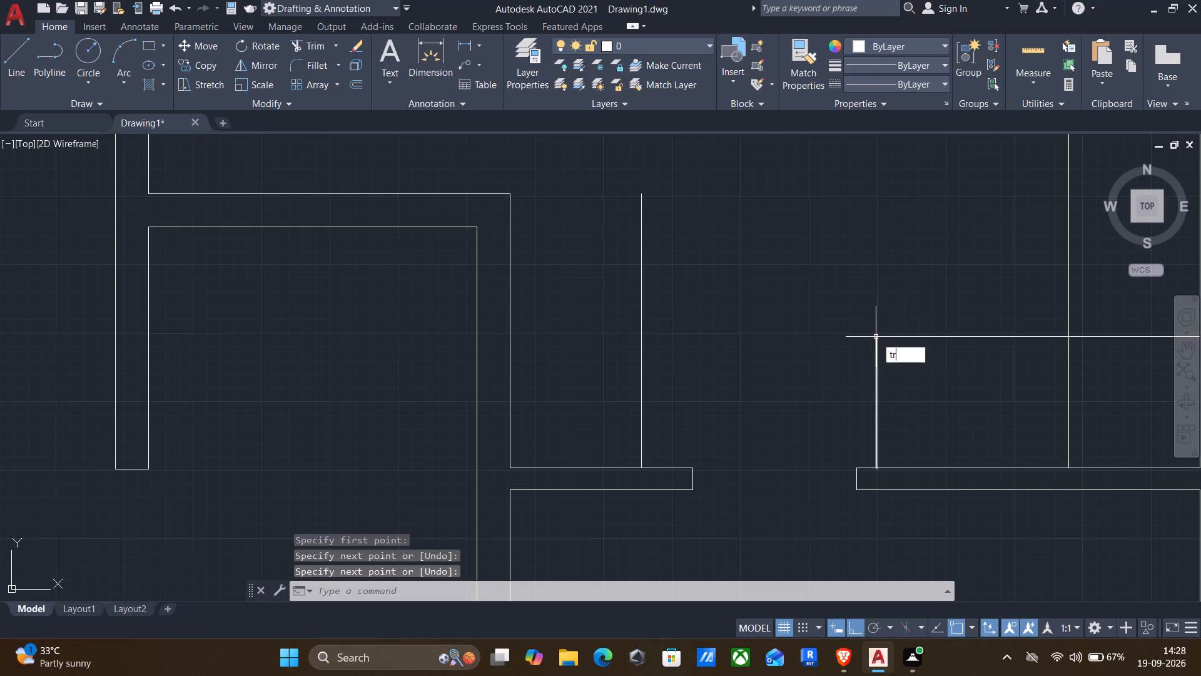
{"action": "key", "text": "Return"}
{"action": "scroll", "coordinate": [890, 342], "scroll_direction": "down", "scroll_amount": 1}
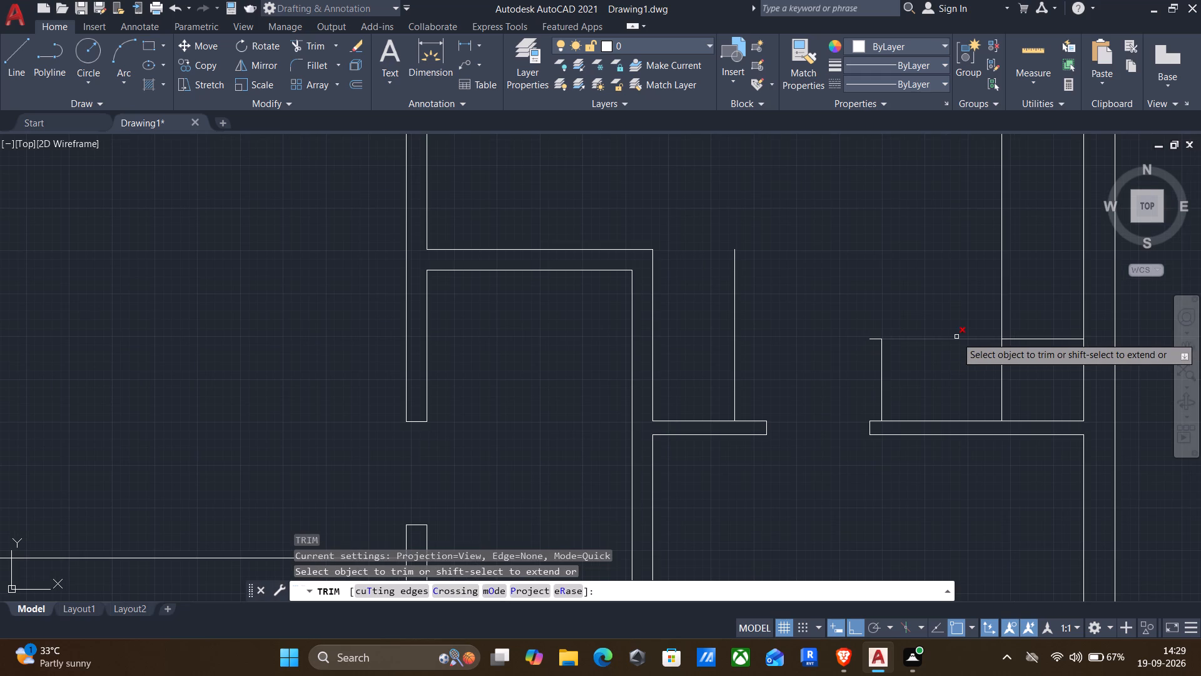
{"action": "scroll", "coordinate": [1003, 347], "scroll_direction": "up", "scroll_amount": 1}
{"action": "left_click", "coordinate": [1121, 270]}
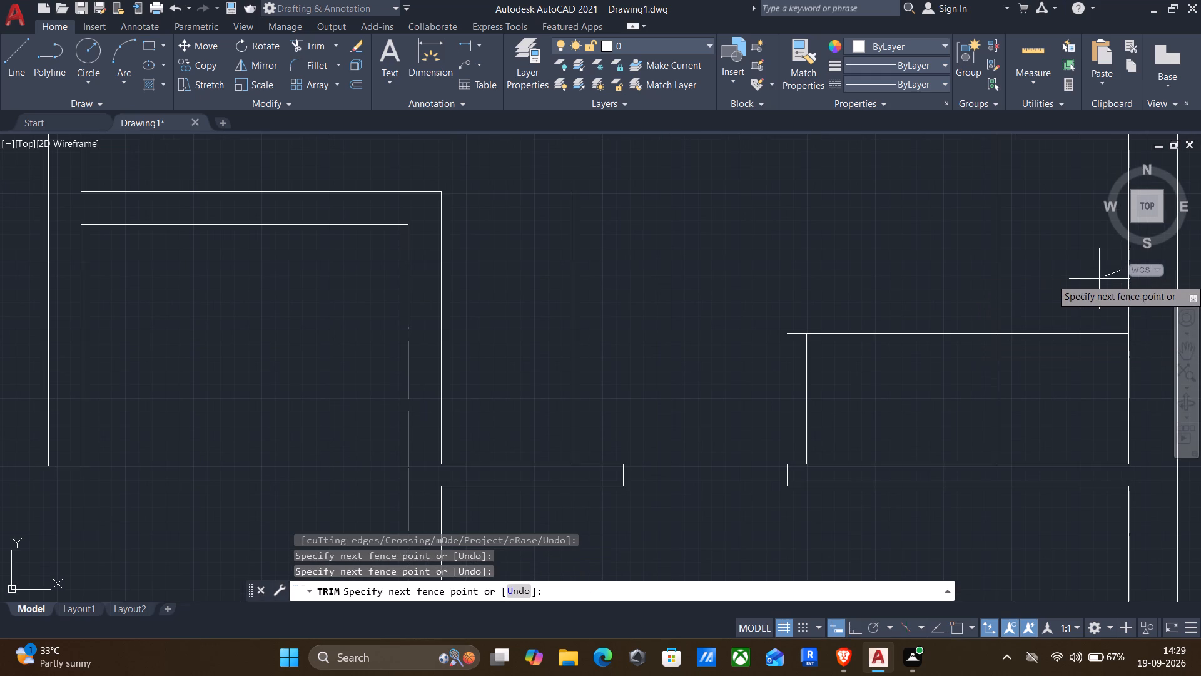
{"action": "left_click_drag", "start_coordinate": [1082, 301], "coordinate": [971, 397]}
{"action": "left_click_drag", "start_coordinate": [988, 382], "coordinate": [1055, 290]}
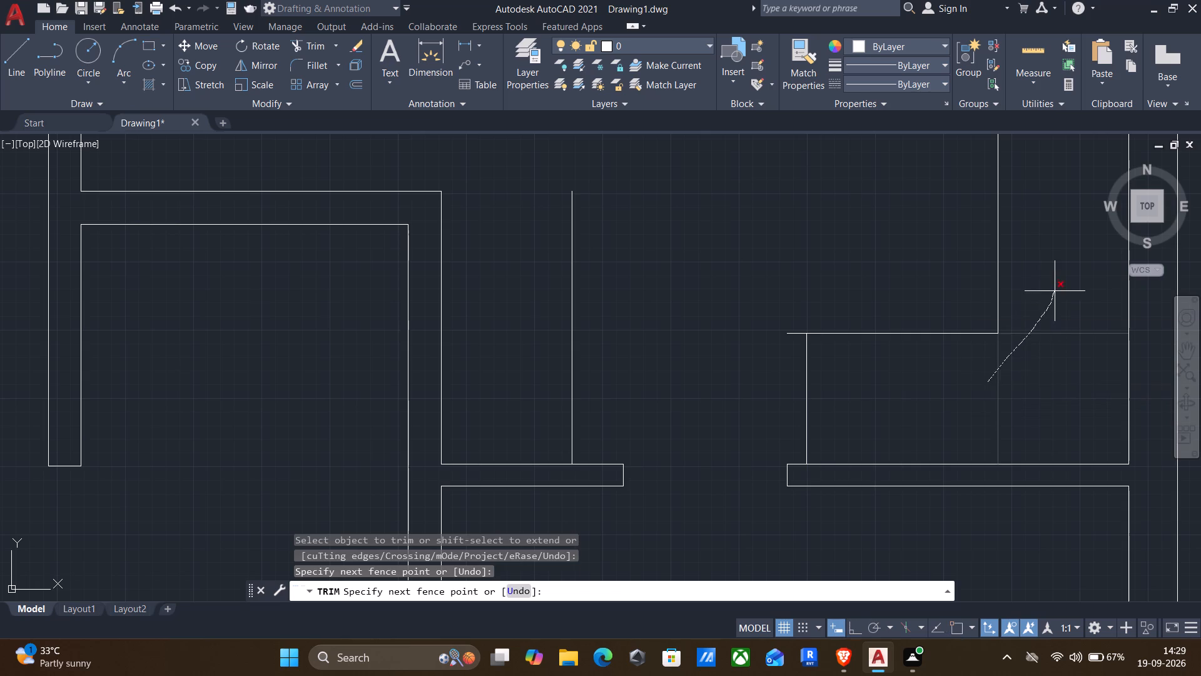
{"action": "left_click_drag", "start_coordinate": [1055, 290], "coordinate": [1055, 289]}
Trim the short overhang of the horizontal offset line past the vertical line beside the door opening.
{"action": "scroll", "coordinate": [798, 344], "scroll_direction": "up", "scroll_amount": 1}
{"action": "left_click_drag", "start_coordinate": [786, 337], "coordinate": [808, 260]}
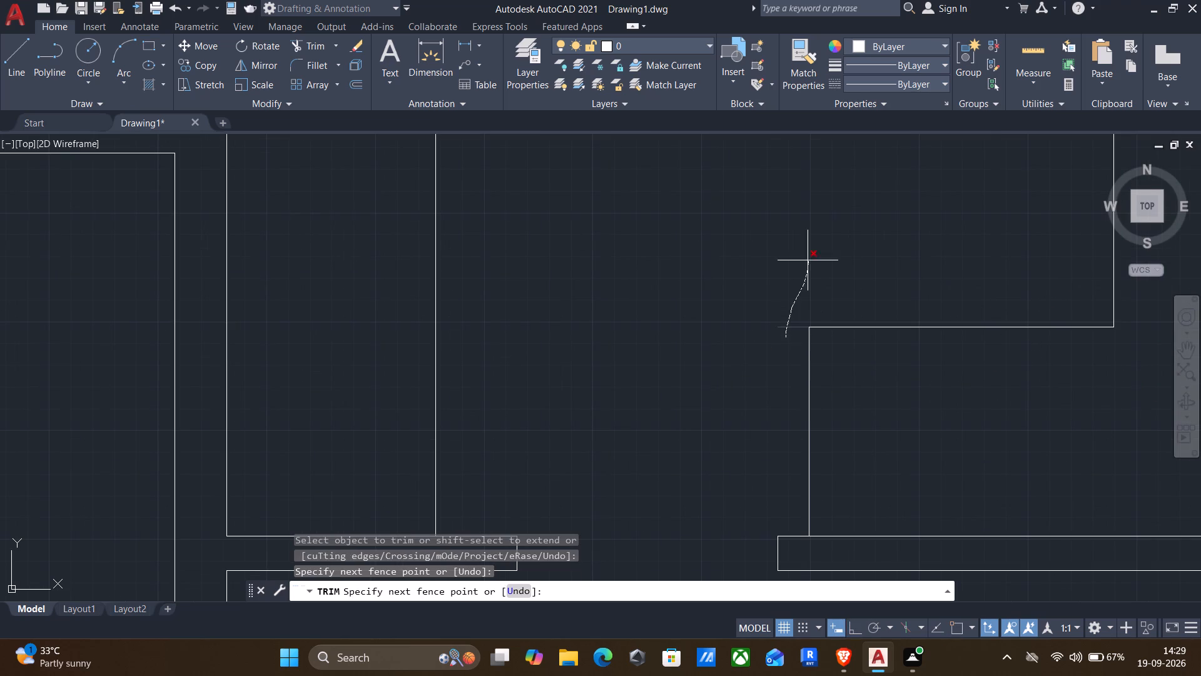
{"action": "left_click_drag", "start_coordinate": [808, 260], "coordinate": [808, 257]}
{"action": "scroll", "coordinate": [786, 287], "scroll_direction": "down", "scroll_amount": 2}
{"action": "scroll", "coordinate": [724, 302], "scroll_direction": "down", "scroll_amount": 1}
{"action": "middle_click_drag", "start_coordinate": [744, 260], "coordinate": [744, 261]}
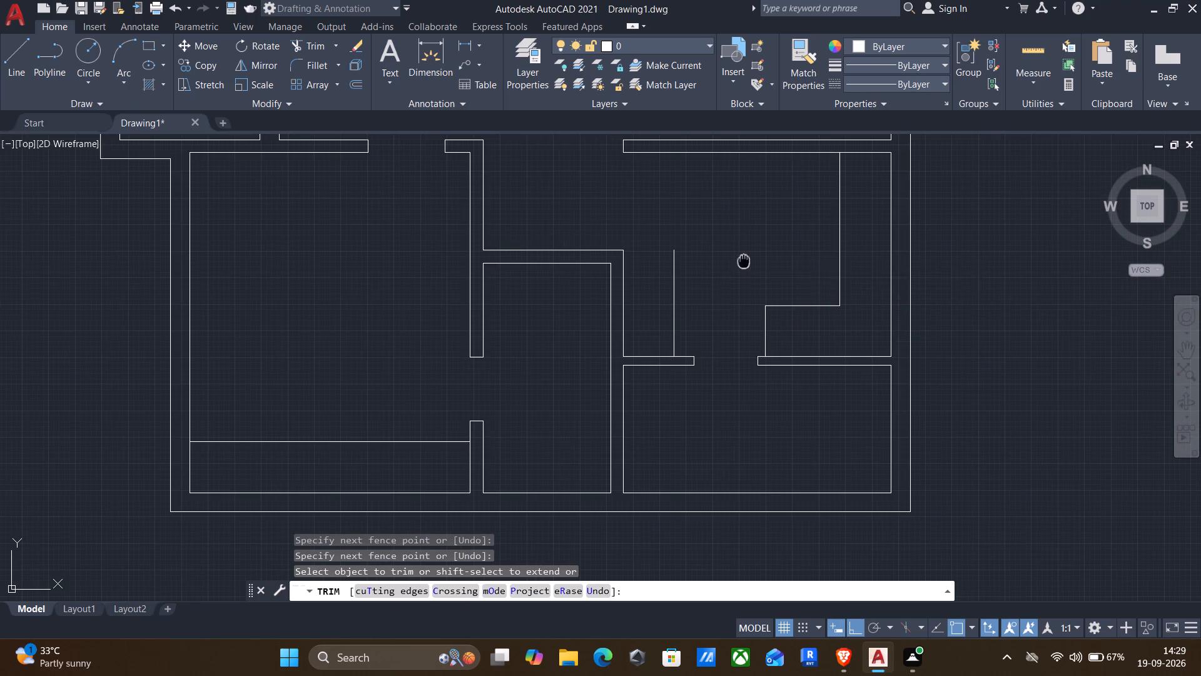
{"action": "middle_click_drag", "start_coordinate": [744, 261], "coordinate": [778, 291]}
{"action": "scroll", "coordinate": [781, 289], "scroll_direction": "up", "scroll_amount": 1}
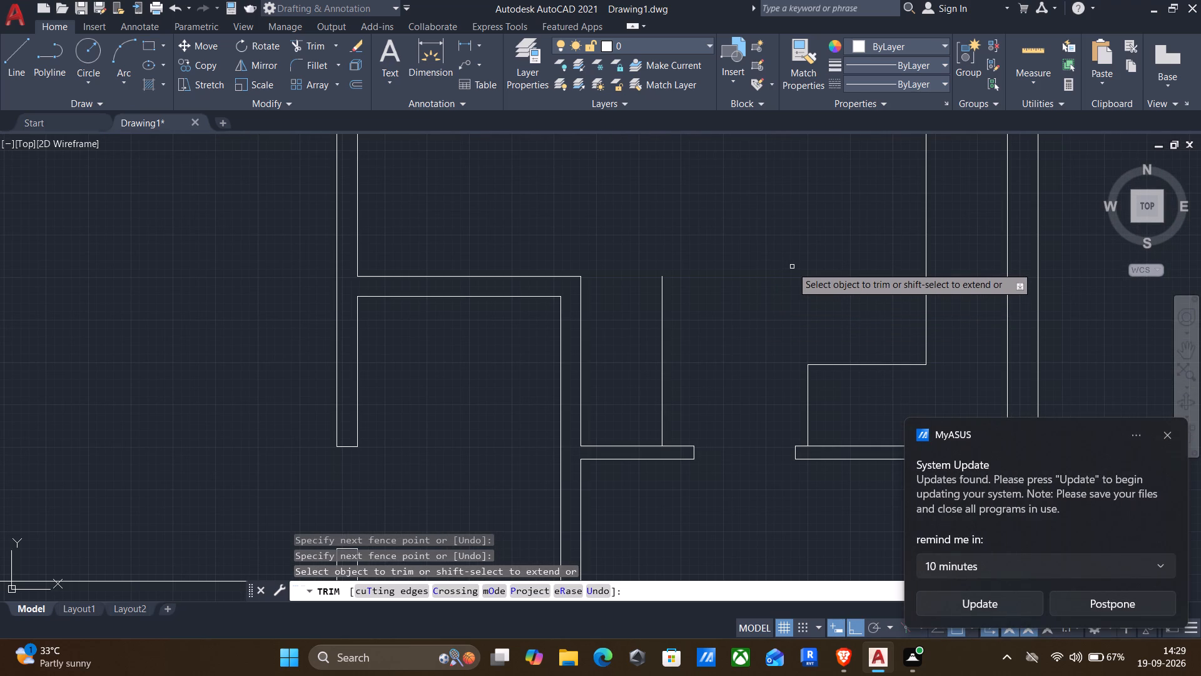
{"action": "key", "text": "Escape"}
Extend the upper horizontal line of the middle room's top wall rightward to the vertical offset line left of the door opening.
{"action": "type", "text": "ex"}
{"action": "key", "text": "Return"}
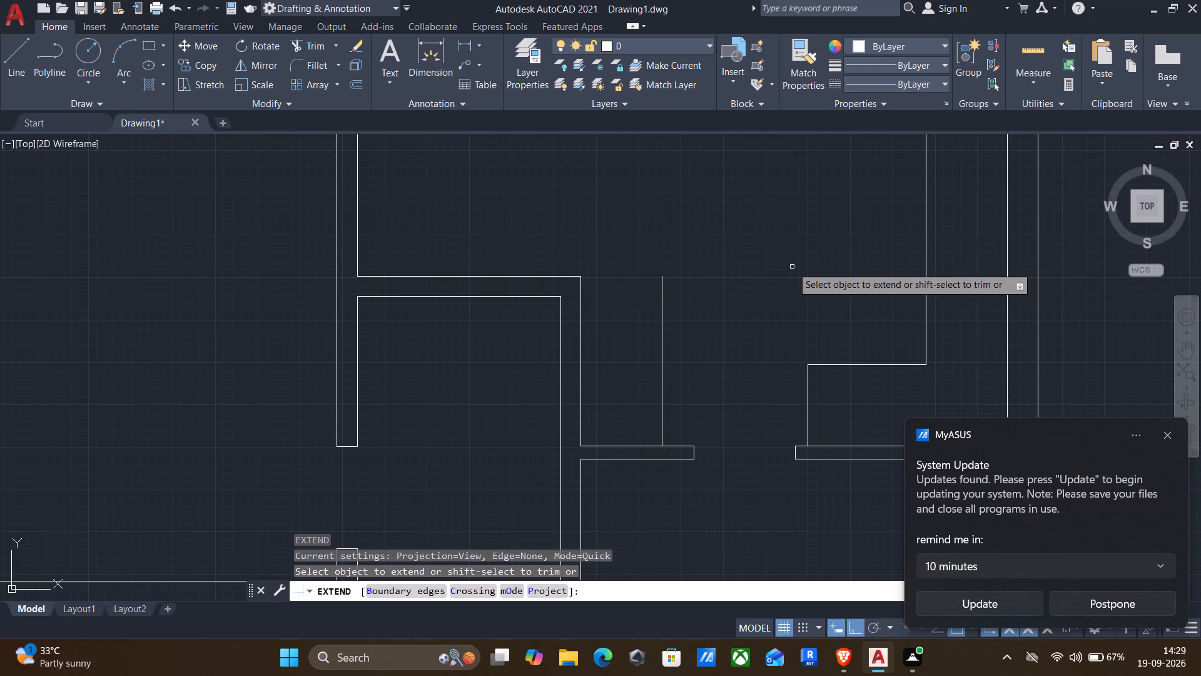
{"action": "left_click", "coordinate": [437, 278]}
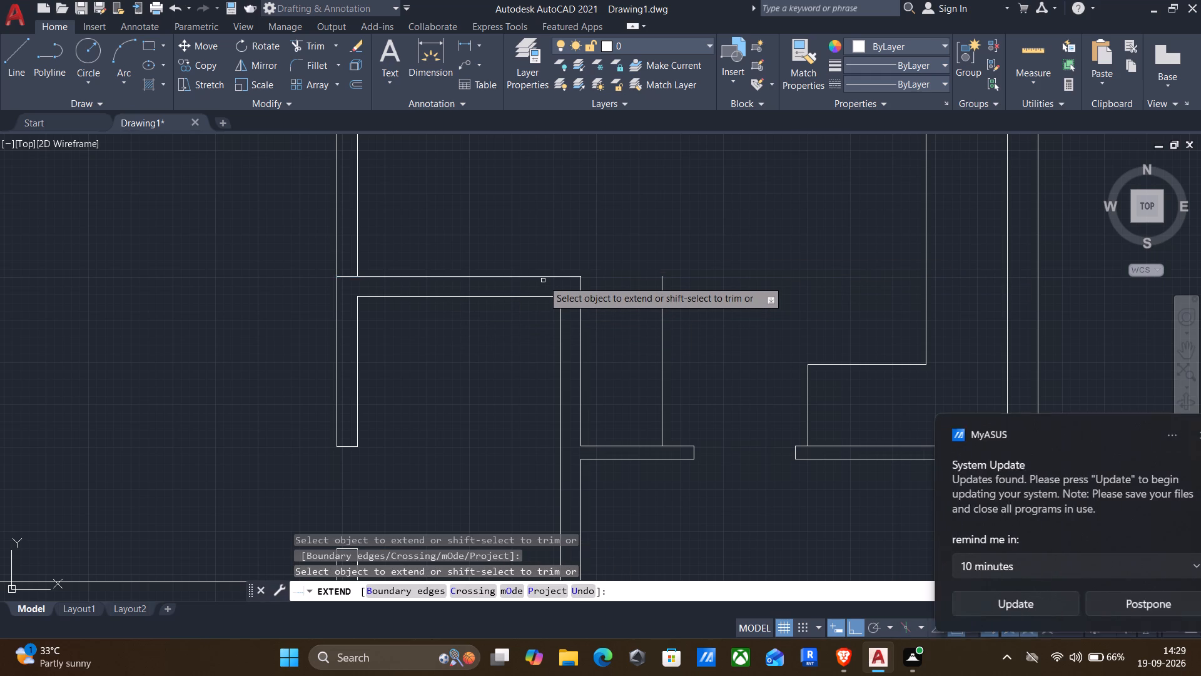
{"action": "key", "text": "ctrl+z"}
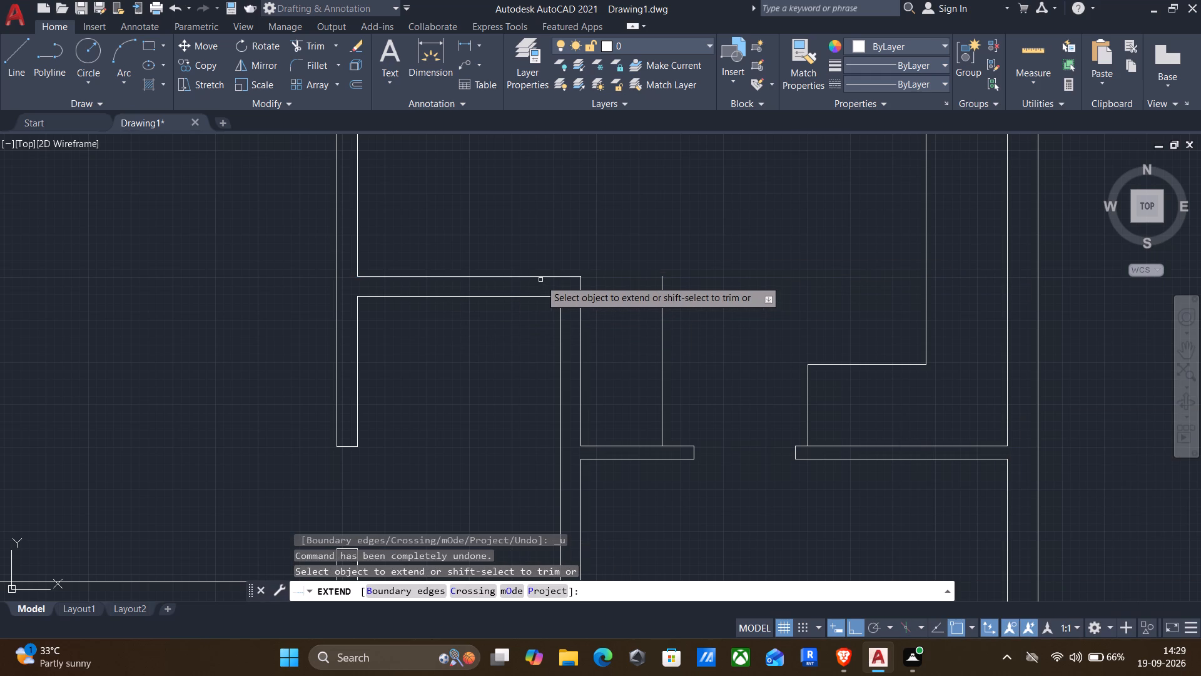
{"action": "left_click_drag", "start_coordinate": [555, 282], "coordinate": [555, 280]}
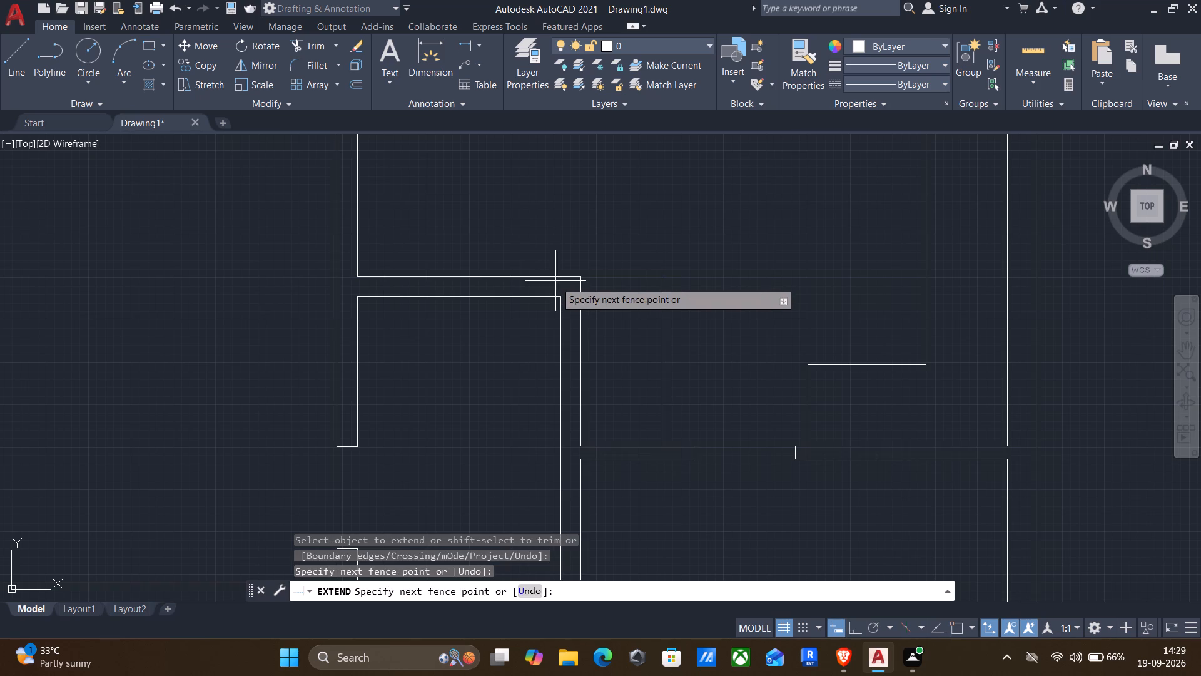
{"action": "left_click_drag", "start_coordinate": [555, 280], "coordinate": [552, 253]}
{"action": "scroll", "coordinate": [440, 326], "scroll_direction": "down", "scroll_amount": 2}
{"action": "middle_click_drag", "start_coordinate": [457, 406], "coordinate": [626, 357]}
{"action": "key", "text": "Escape"}
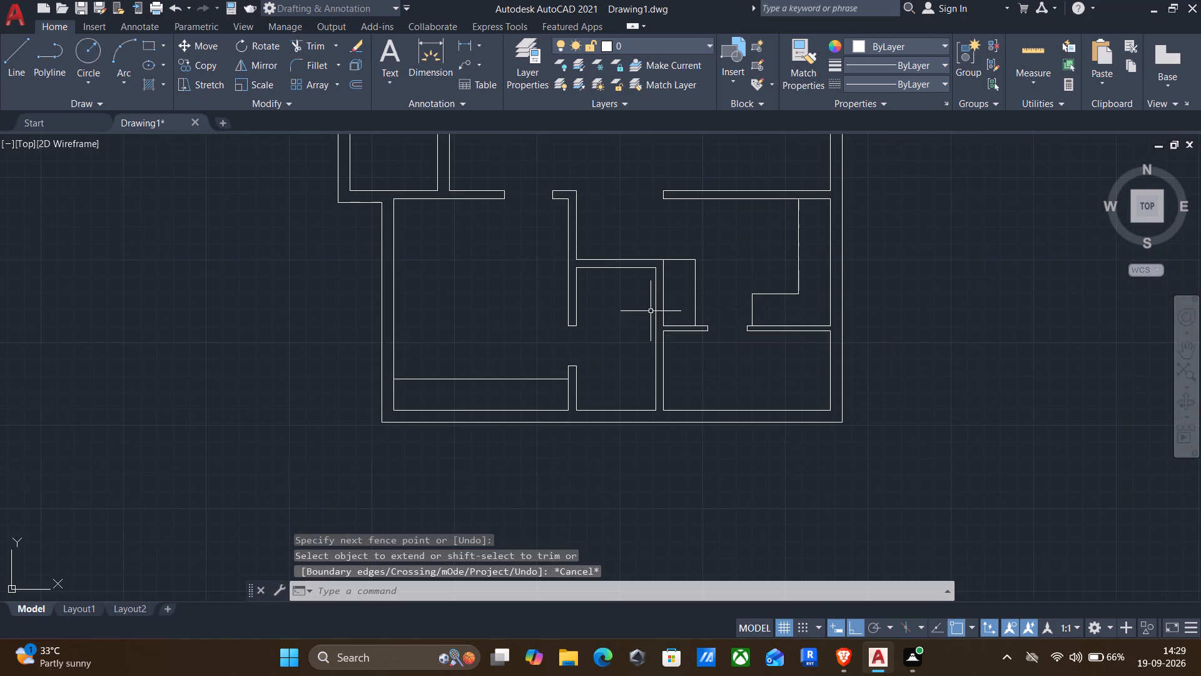
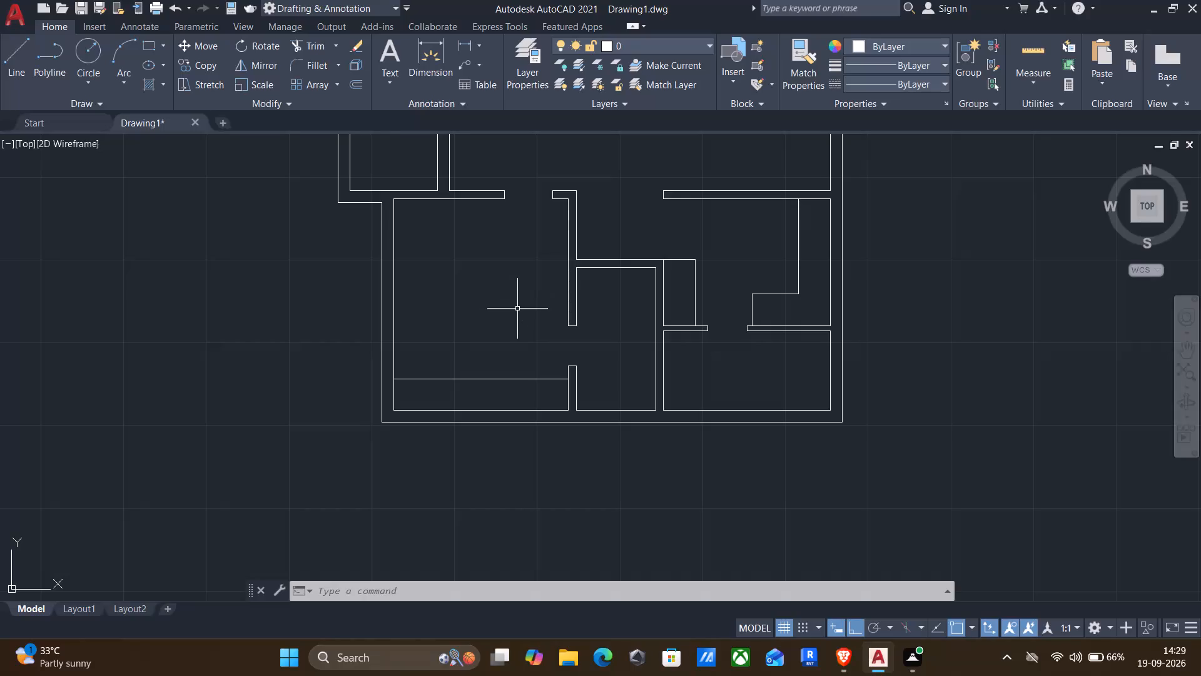
Draw a 3' vertical line upward from the lower-left corner of the wall stub right of the upper-left room's door opening.
{"action": "scroll", "coordinate": [482, 320], "scroll_direction": "down", "scroll_amount": 1}
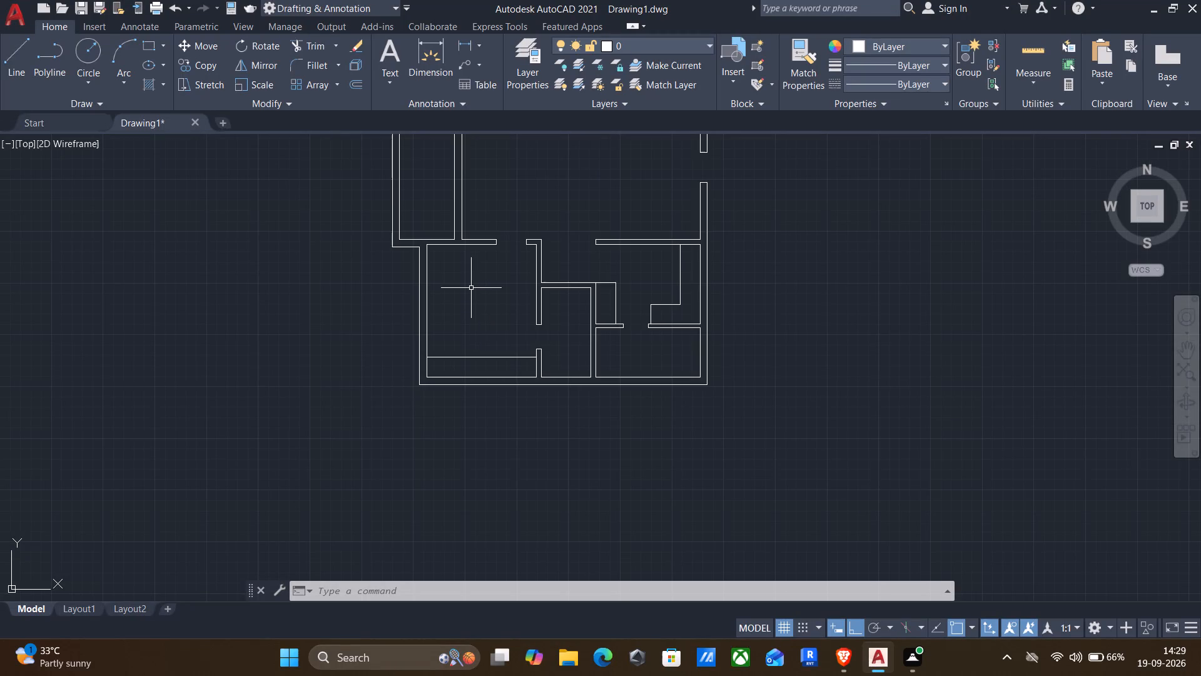
{"action": "middle_click_drag", "start_coordinate": [471, 288], "coordinate": [495, 408]}
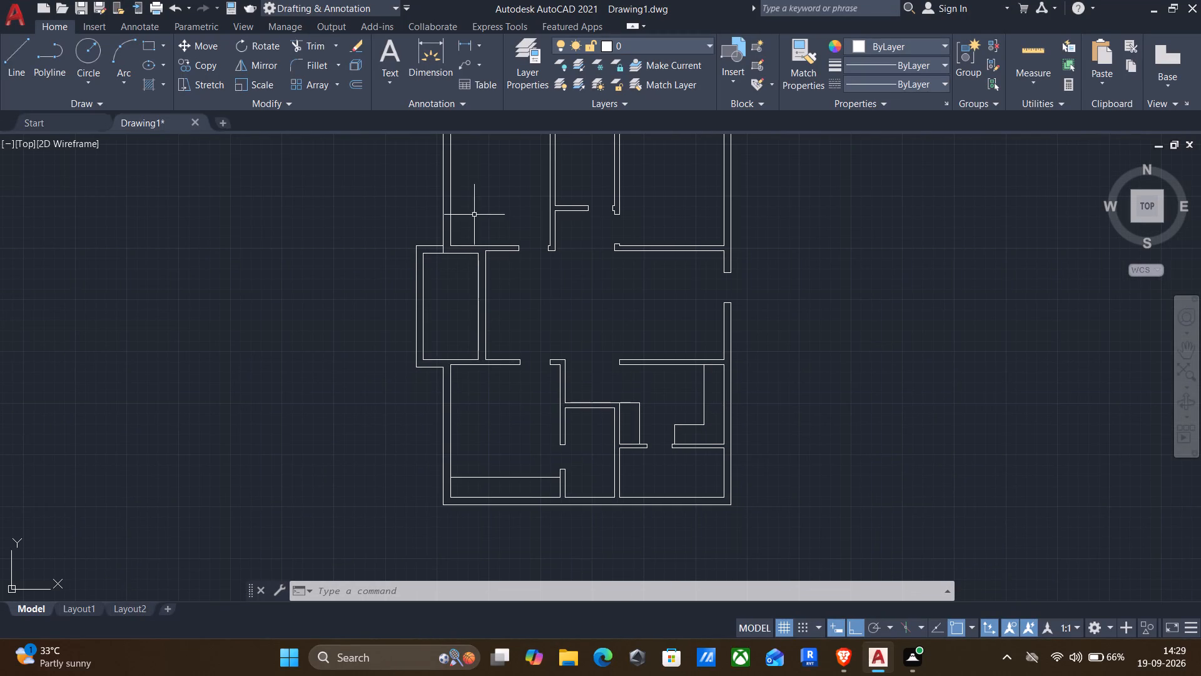
{"action": "middle_click_drag", "start_coordinate": [474, 215], "coordinate": [465, 235]}
{"action": "scroll", "coordinate": [419, 261], "scroll_direction": "up", "scroll_amount": 2}
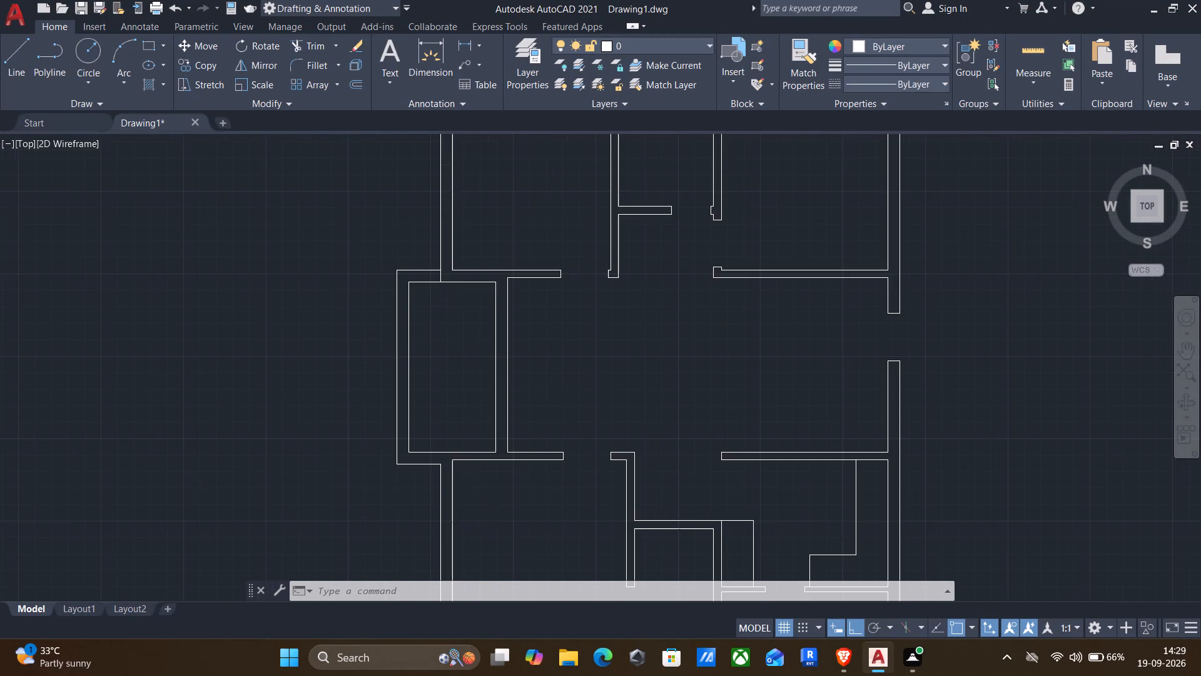
{"action": "scroll", "coordinate": [430, 267], "scroll_direction": "down", "scroll_amount": 1}
{"action": "middle_click_drag", "start_coordinate": [521, 223], "coordinate": [514, 243]}
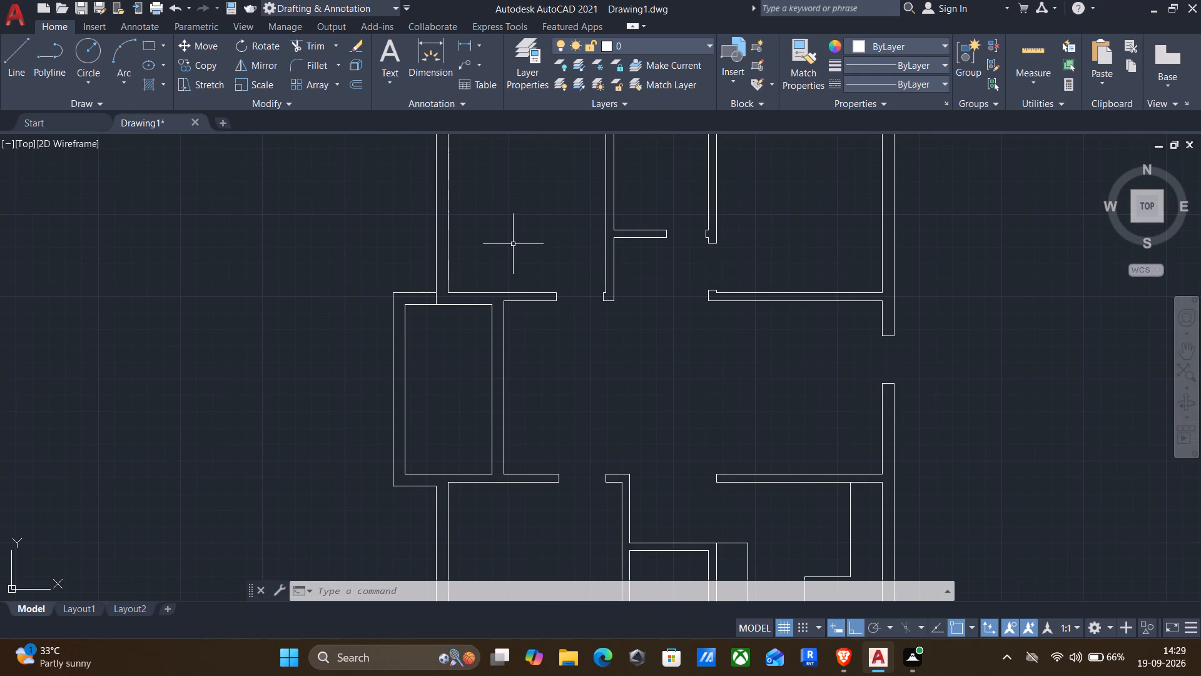
{"action": "key", "text": "l"}
{"action": "key", "text": "Return"}
{"action": "scroll", "coordinate": [604, 312], "scroll_direction": "up", "scroll_amount": 3}
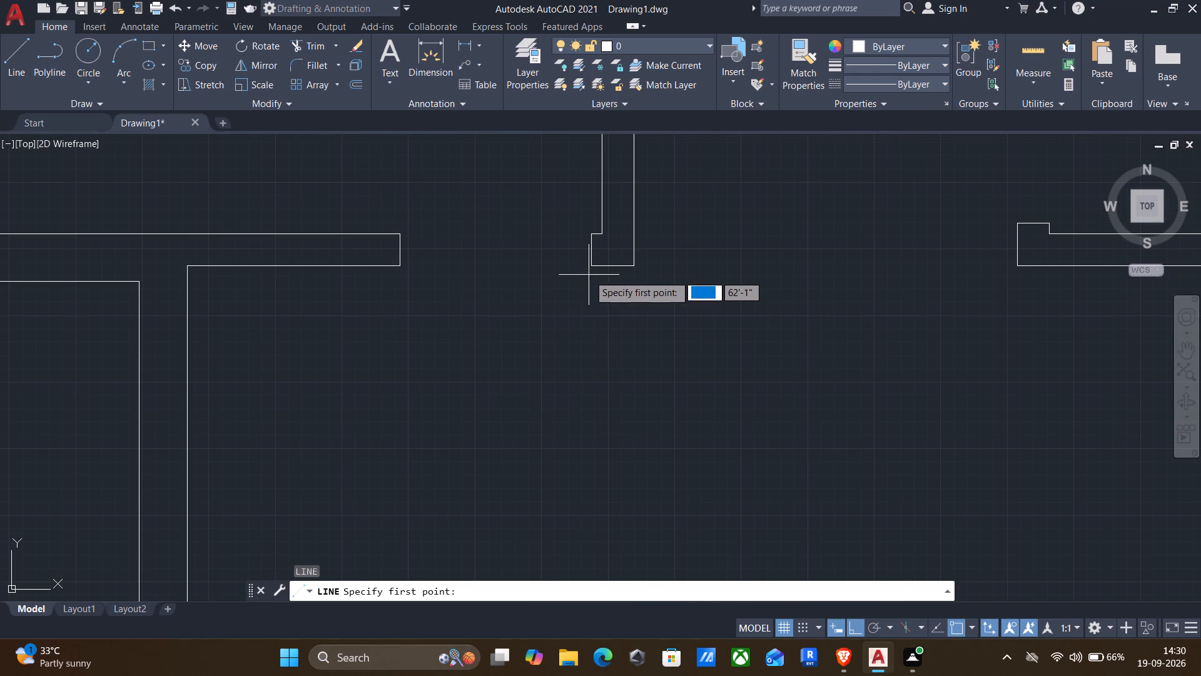
{"action": "left_click", "coordinate": [588, 267]}
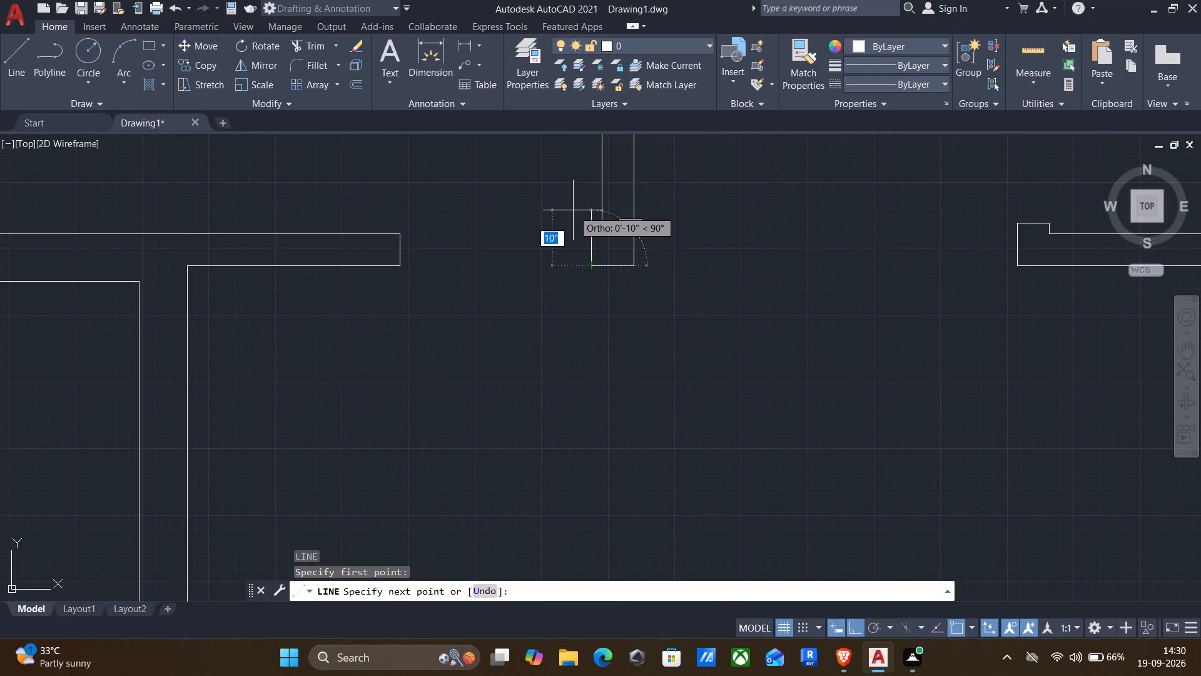
{"action": "type", "text": "3'"}
{"action": "key", "text": "Return"}
{"action": "key", "text": "Return"}
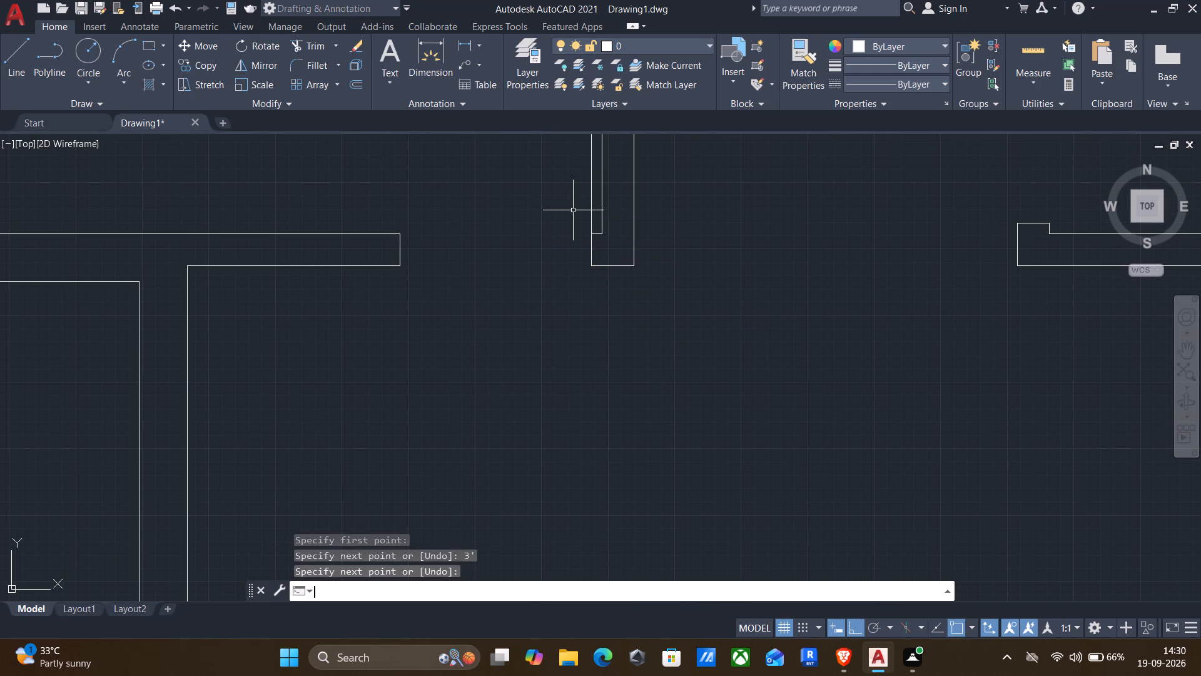
Draw a 3' vertical line upward from the lower corner of the small wall jog right of the upper middle room's door opening.
{"action": "scroll", "coordinate": [573, 210], "scroll_direction": "down", "scroll_amount": 3}
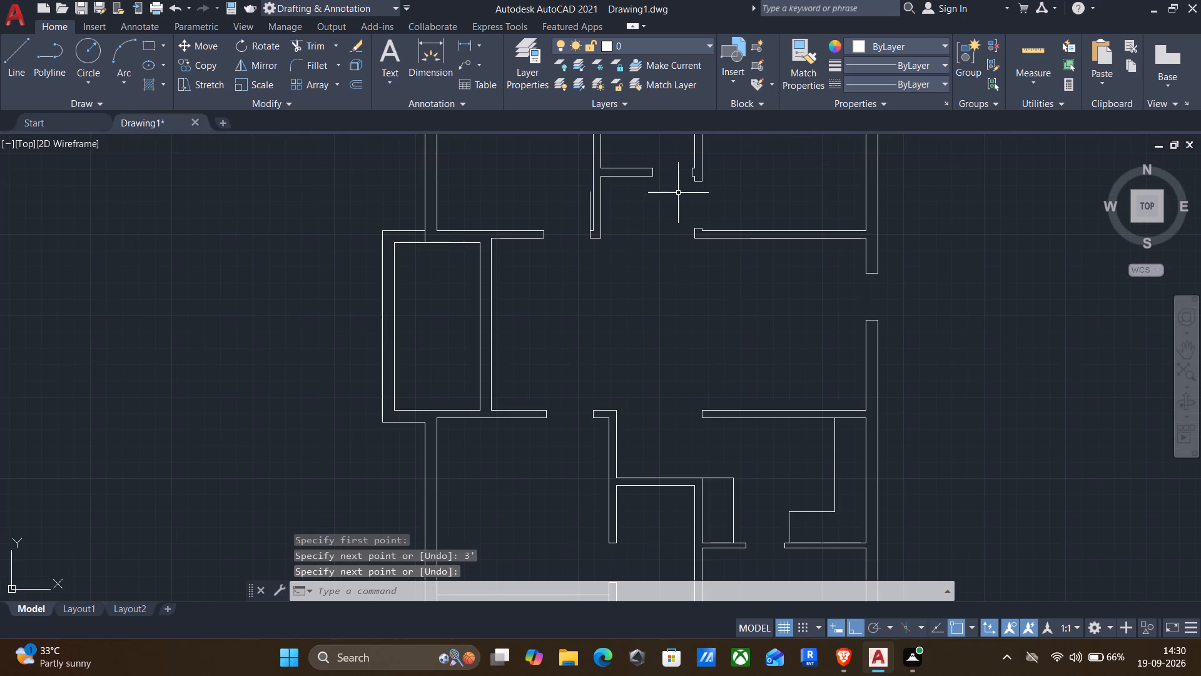
{"action": "middle_click_drag", "start_coordinate": [679, 190], "coordinate": [609, 371]}
{"action": "scroll", "coordinate": [609, 335], "scroll_direction": "up", "scroll_amount": 2}
{"action": "key", "text": "Return"}
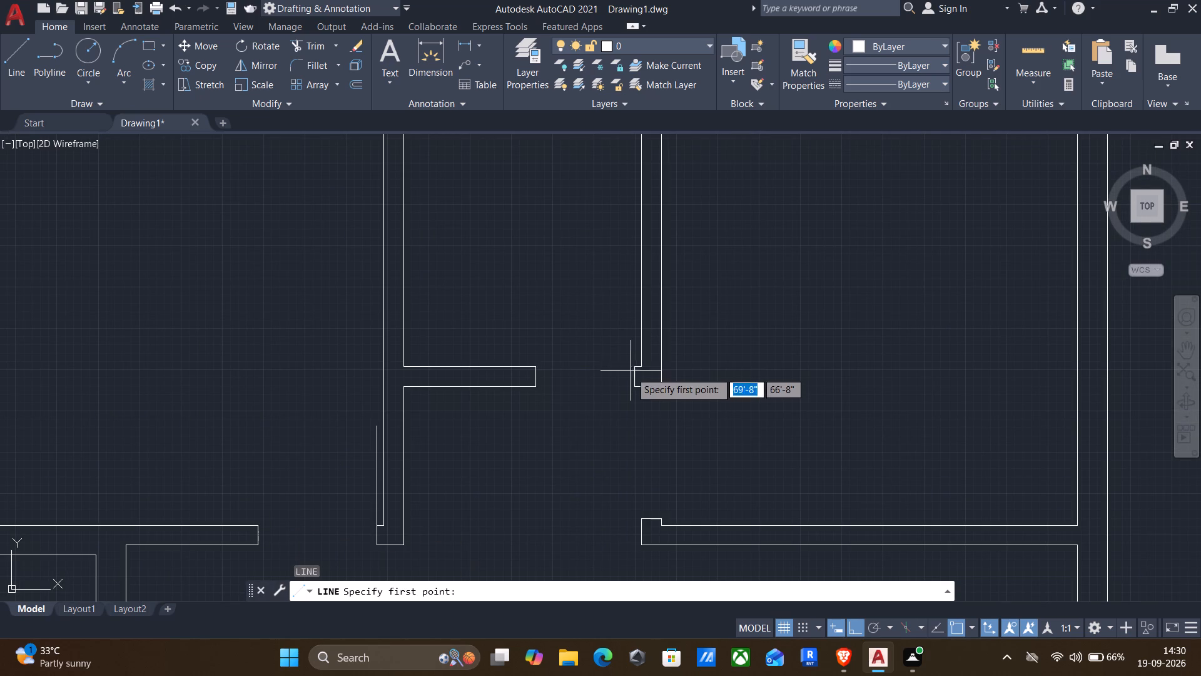
{"action": "left_click_drag", "start_coordinate": [633, 386], "coordinate": [632, 379]}
{"action": "type", "text": "3'"}
{"action": "key", "text": "Return"}
{"action": "key", "text": "Return"}
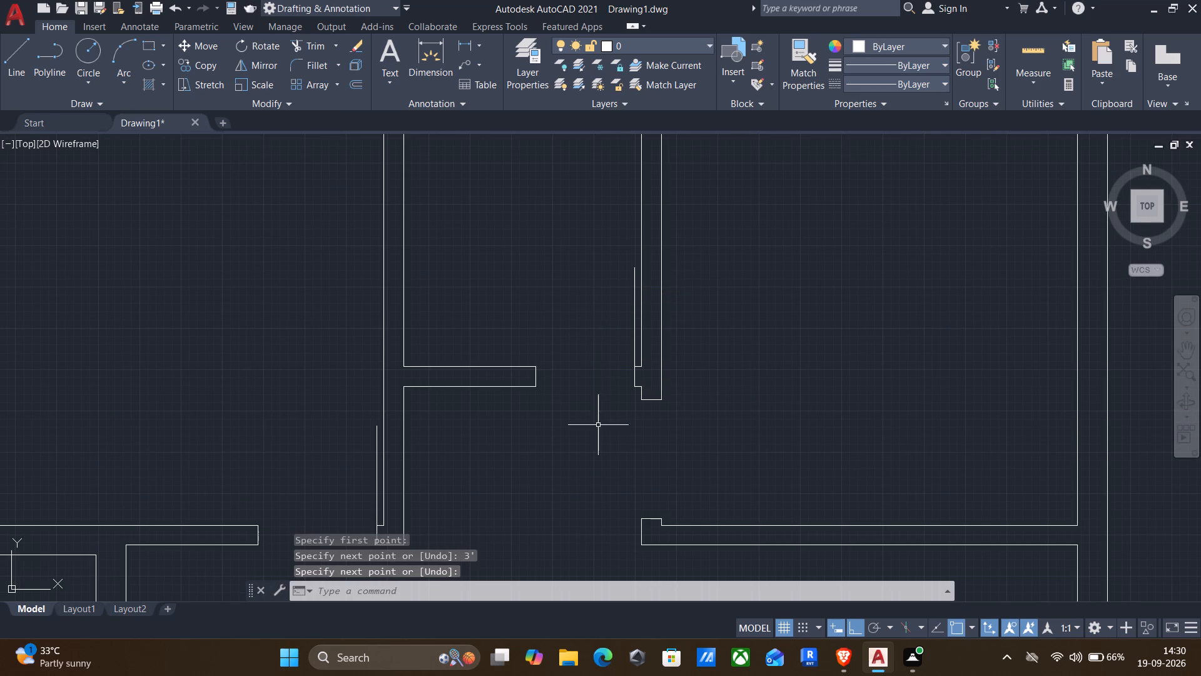
Draw a 3' horizontal line rightward from the top-left corner of the upper-right room's bottom wall, at its door opening.
{"action": "key", "text": "Return"}
{"action": "left_click", "coordinate": [642, 516]}
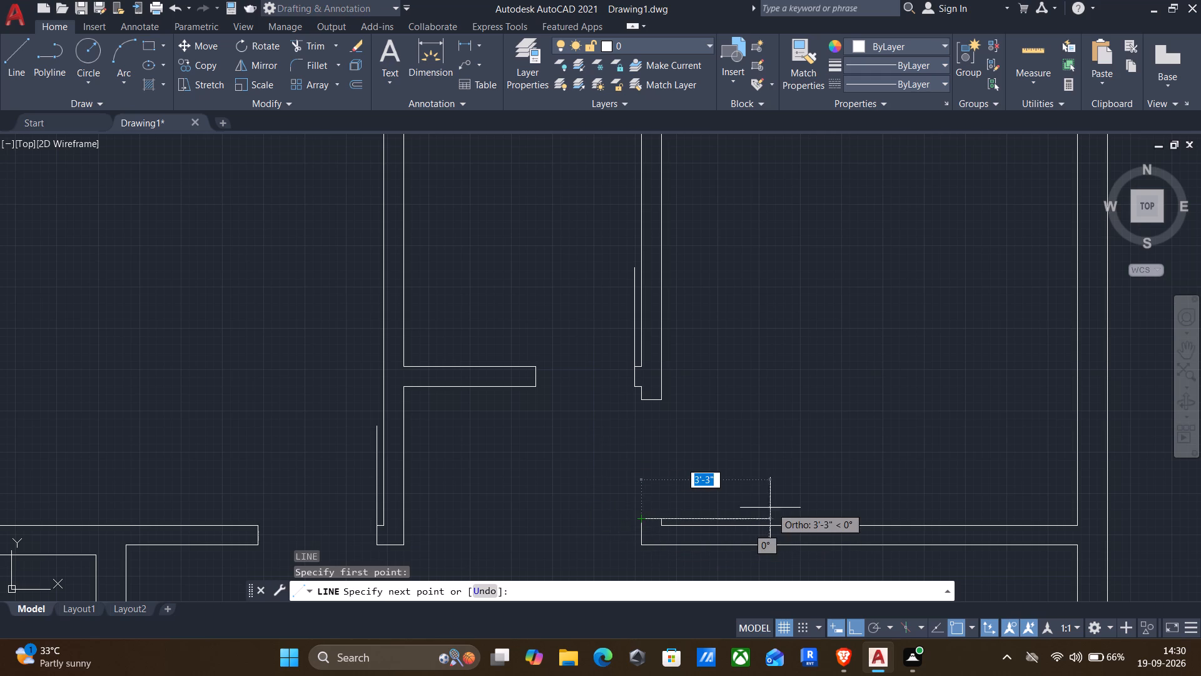
{"action": "type", "text": "3'"}
{"action": "key", "text": "Return"}
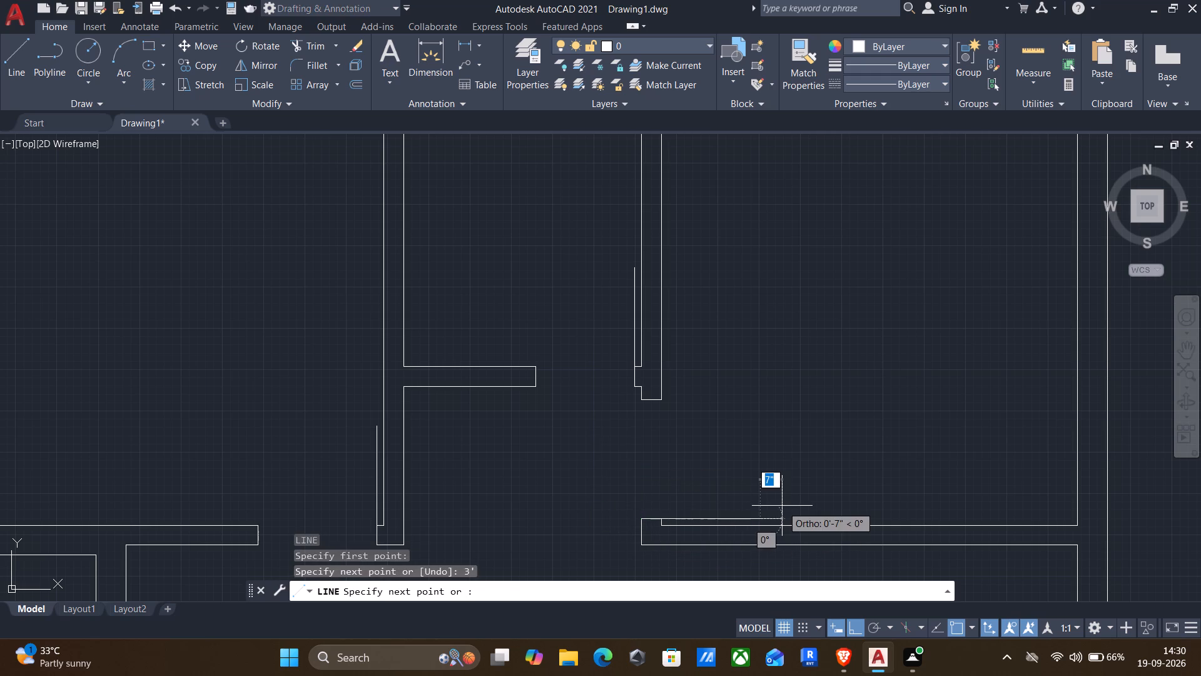
{"action": "key", "text": "Return"}
Draw a 3' vertical line downward from the top-left corner of the wall stub right of the lower-left room's door opening.
{"action": "scroll", "coordinate": [744, 487], "scroll_direction": "down", "scroll_amount": 1}
{"action": "middle_click_drag", "start_coordinate": [712, 469], "coordinate": [831, 205]}
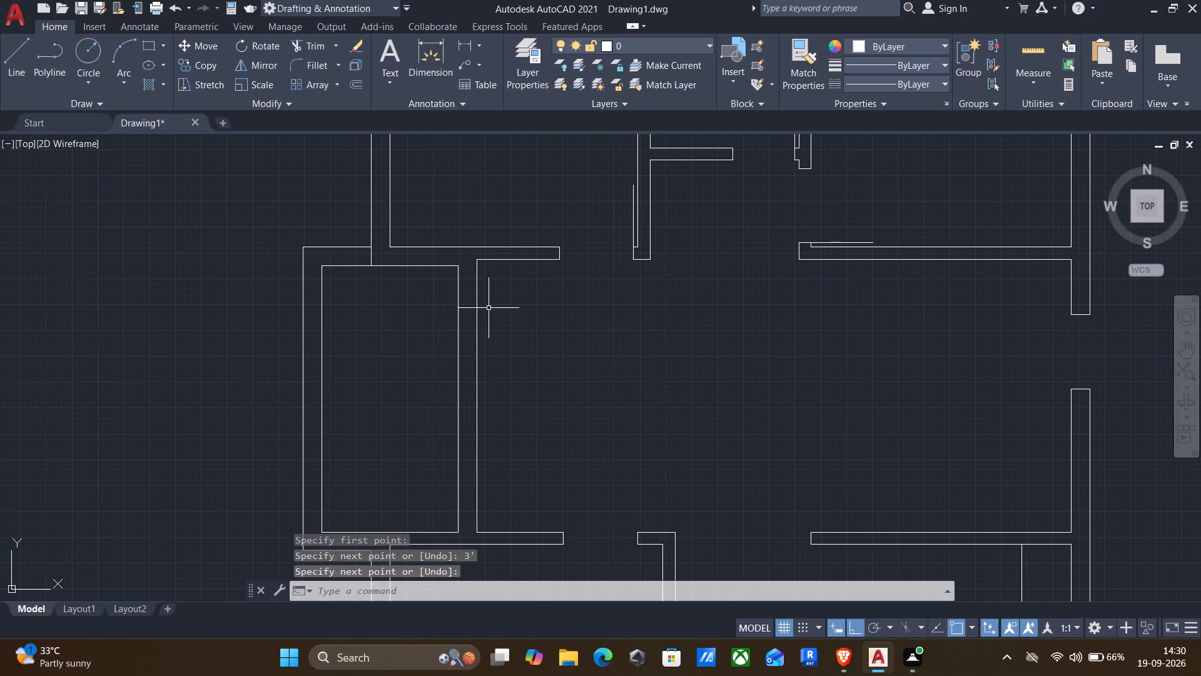
{"action": "middle_click_drag", "start_coordinate": [485, 278], "coordinate": [486, 241]}
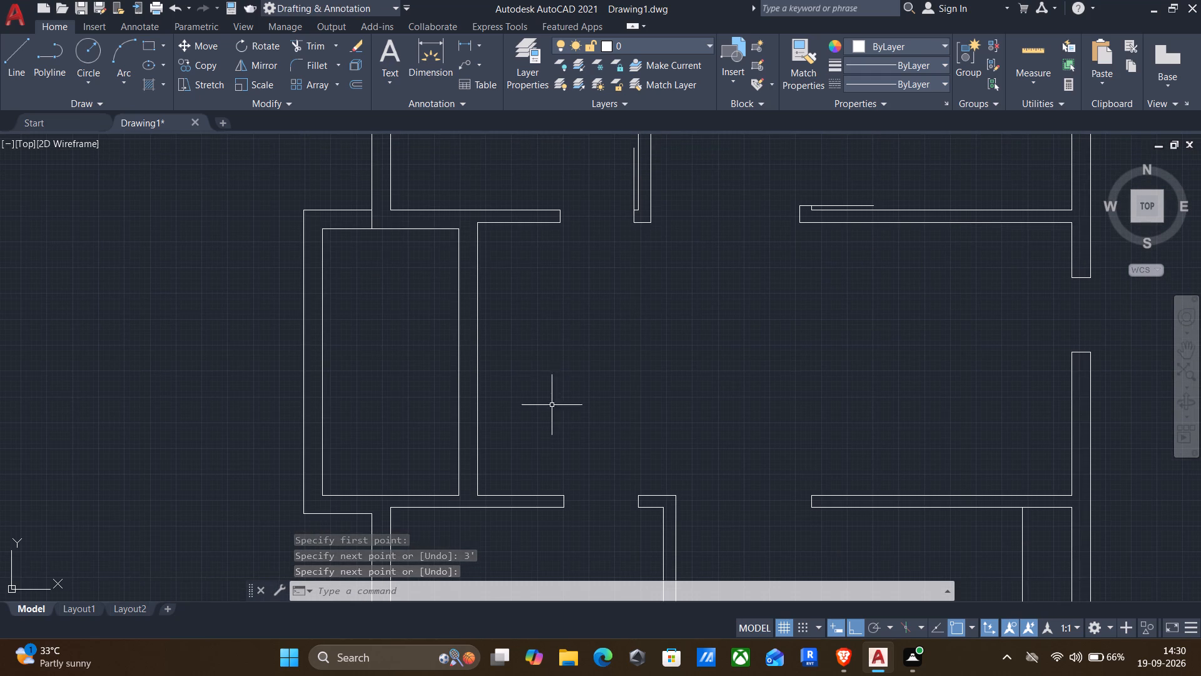
{"action": "middle_click_drag", "start_coordinate": [551, 329], "coordinate": [554, 290]}
{"action": "middle_click_drag", "start_coordinate": [584, 424], "coordinate": [583, 329]}
{"action": "scroll", "coordinate": [697, 352], "scroll_direction": "up", "scroll_amount": 1}
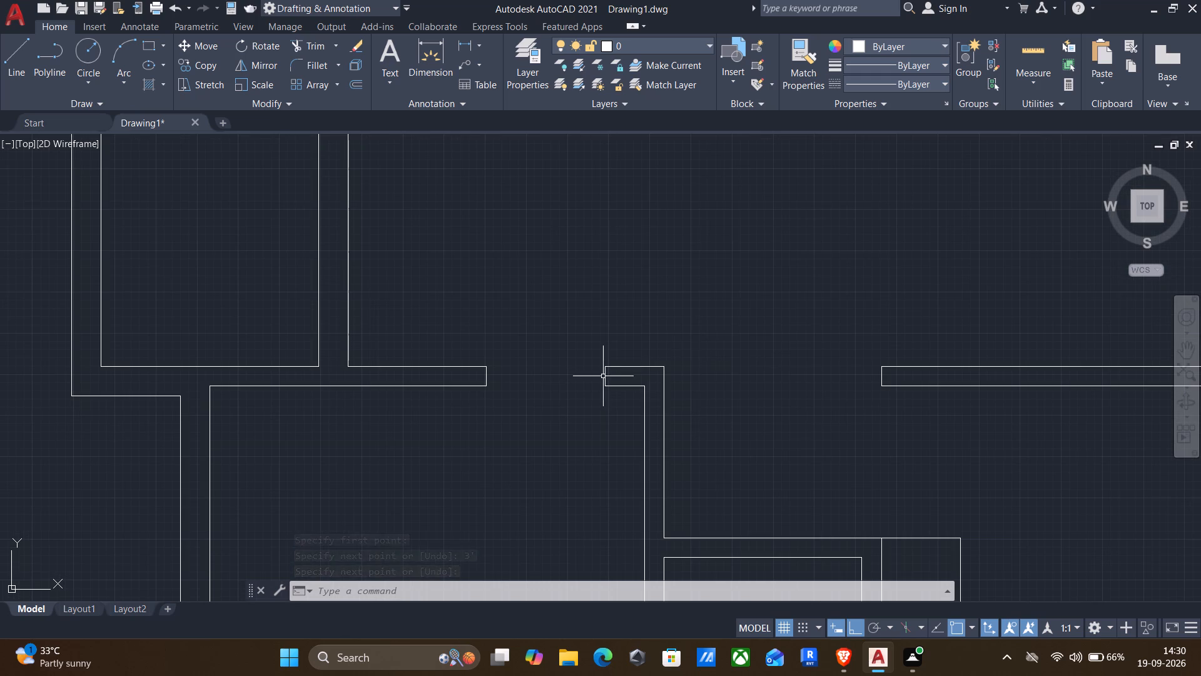
{"action": "key", "text": "Return"}
{"action": "left_click", "coordinate": [600, 369]}
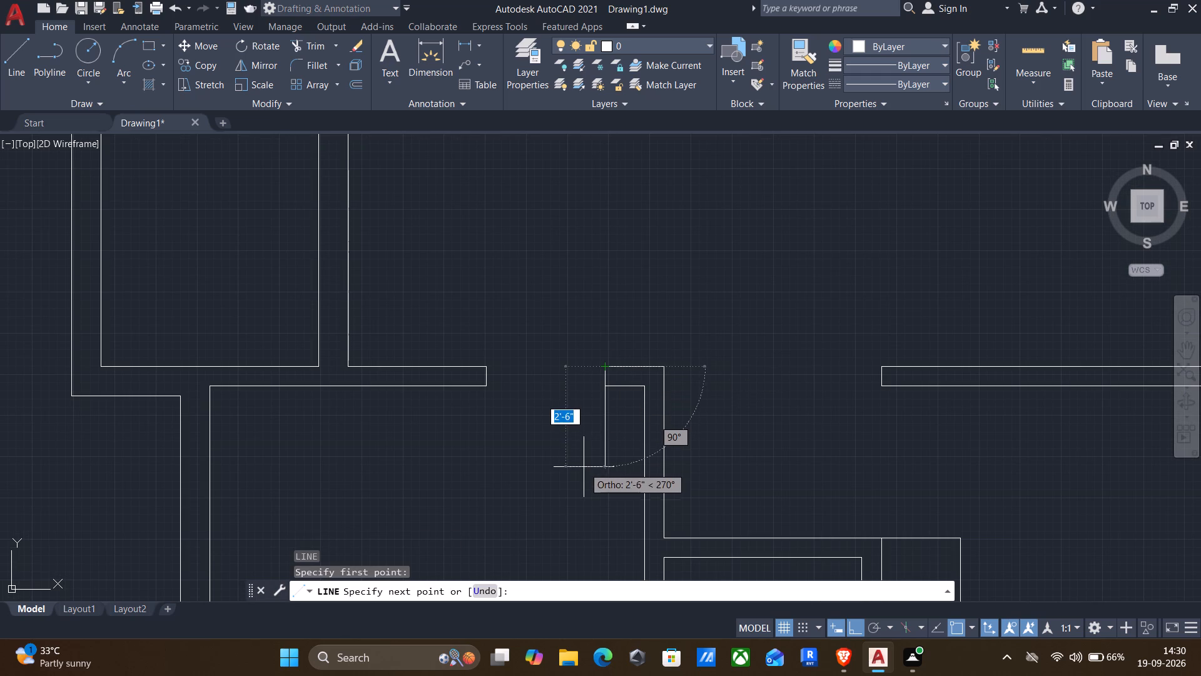
{"action": "type", "text": "3'"}
{"action": "key", "text": "Return"}
{"action": "key", "text": "Return"}
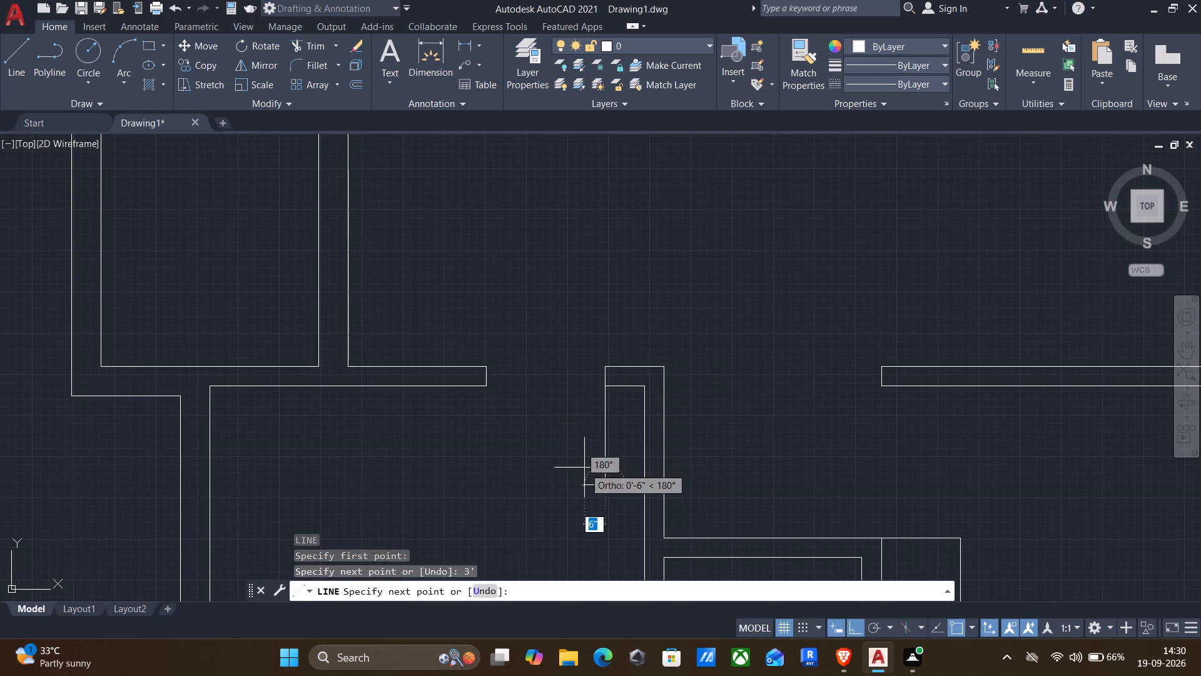
Draw a 2'6" horizontal line rightward from the top-left corner of the wall stub below the lower middle room's door opening.
{"action": "scroll", "coordinate": [590, 445], "scroll_direction": "down", "scroll_amount": 2}
{"action": "middle_click_drag", "start_coordinate": [657, 441], "coordinate": [714, 261]}
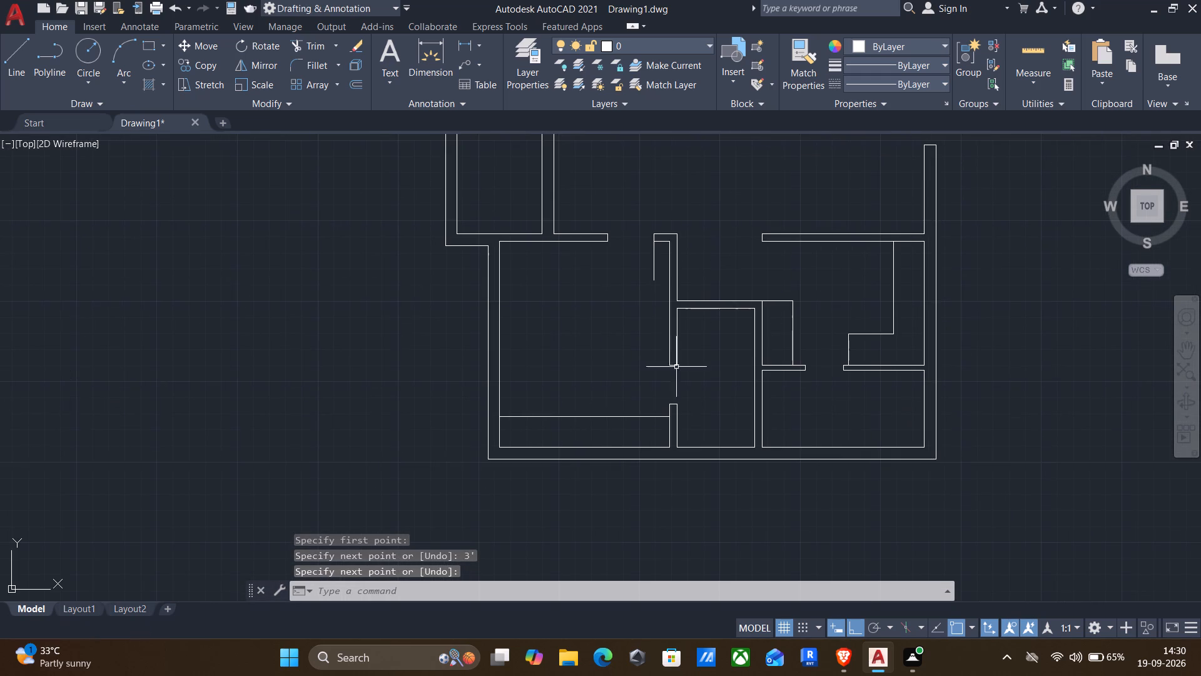
{"action": "scroll", "coordinate": [662, 398], "scroll_direction": "up", "scroll_amount": 2}
{"action": "key", "text": "Return"}
{"action": "left_click", "coordinate": [672, 411]}
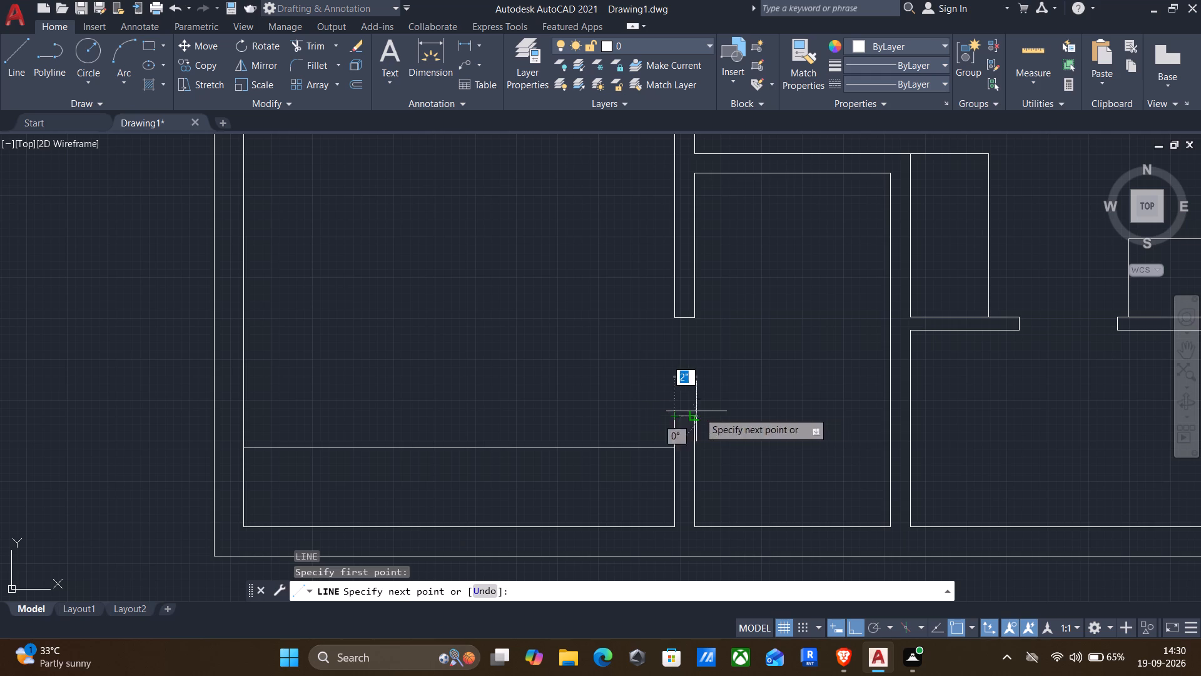
{"action": "type", "text": "2'6"}
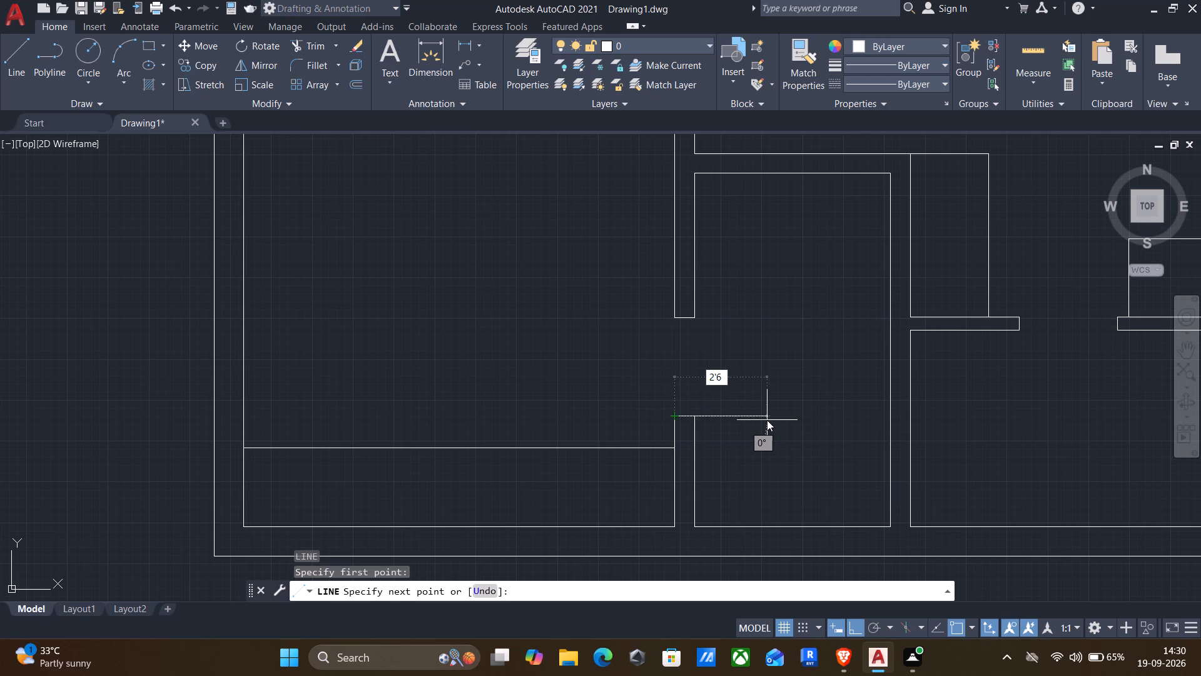
{"action": "key", "text": "shift+quotedbl"}
{"action": "key", "text": "Return"}
{"action": "key", "text": "Return"}
Draw a 2'6" vertical line downward from the upper corner of the wall end left of the lower-right room's door opening.
{"action": "scroll", "coordinate": [726, 400], "scroll_direction": "down", "scroll_amount": 2}
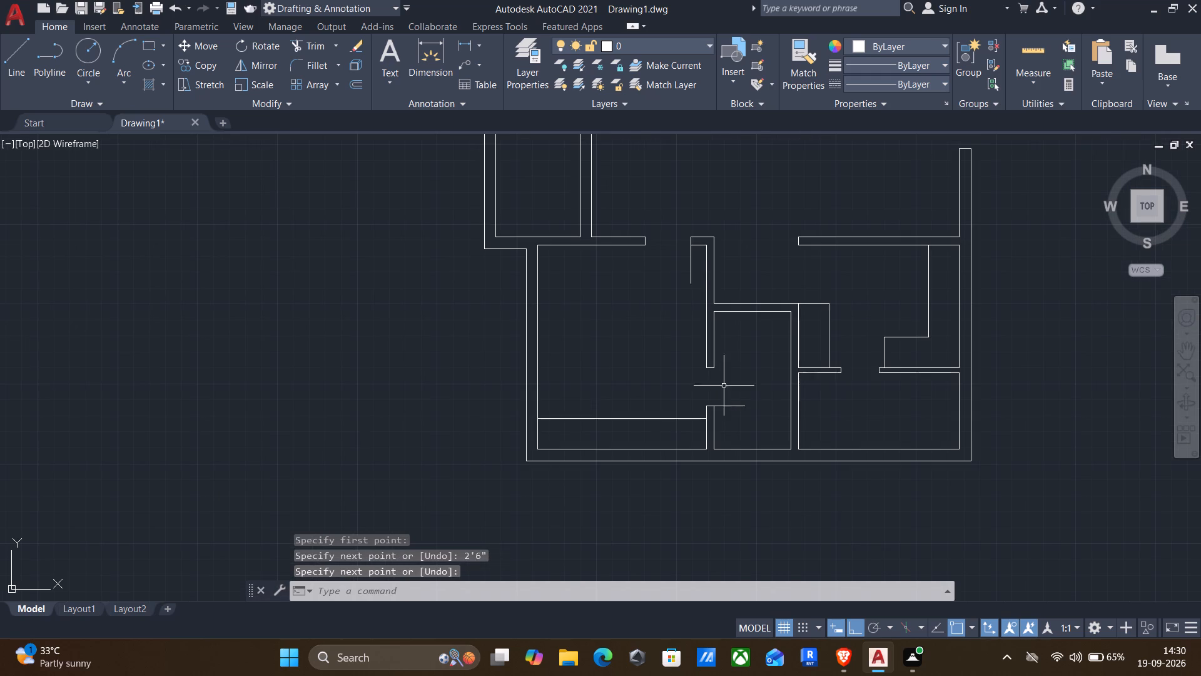
{"action": "scroll", "coordinate": [874, 371], "scroll_direction": "up", "scroll_amount": 3}
{"action": "key", "text": "Return"}
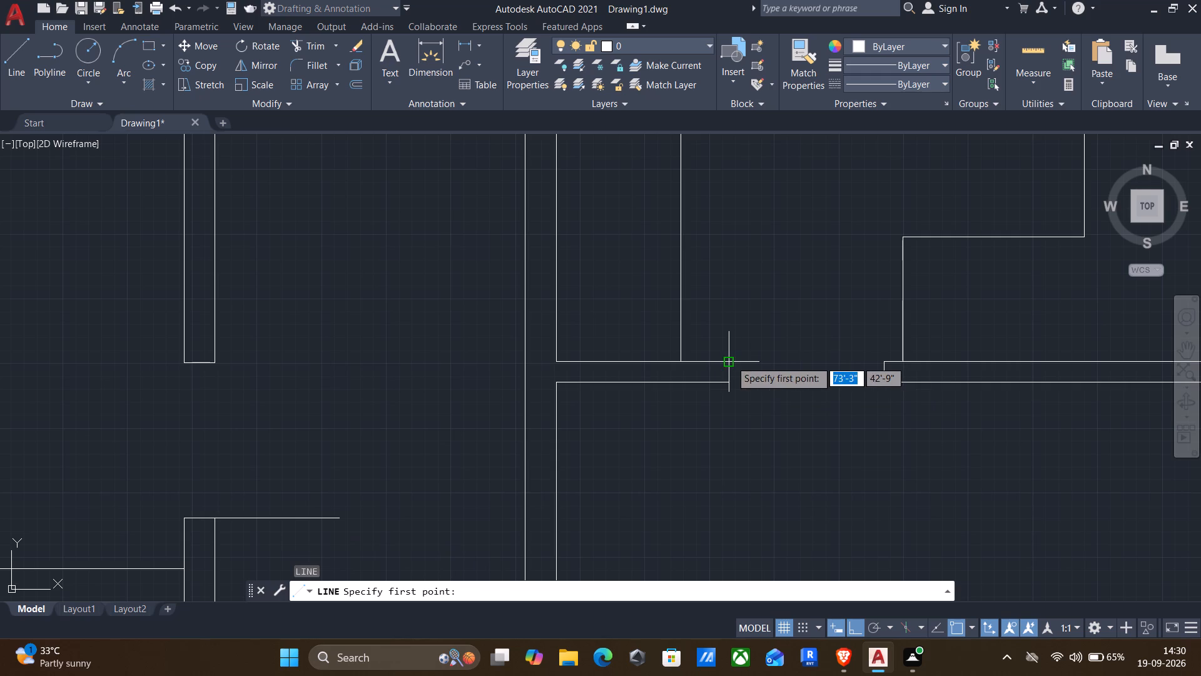
{"action": "left_click", "coordinate": [729, 361]}
{"action": "type", "text": "2'6"}
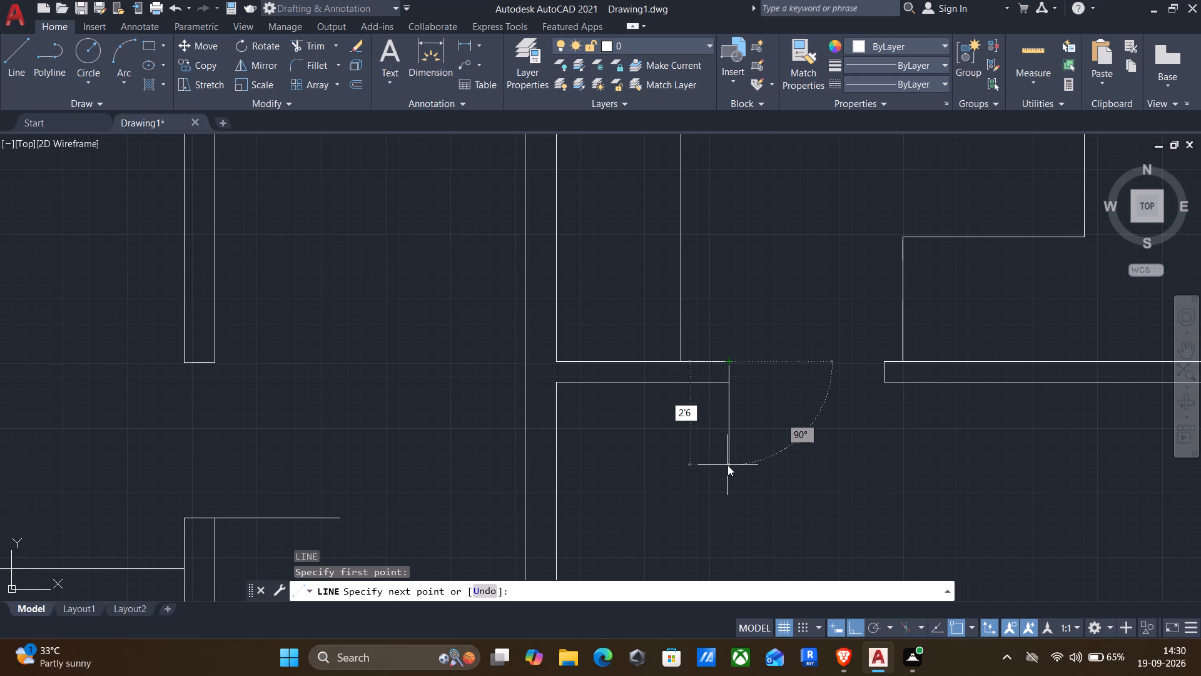
{"action": "key", "text": "shift+quotedbl"}
{"action": "key", "text": "Return"}
{"action": "key", "text": "Return"}
Draw a 3' horizontal line leftward into the hall from the outer corner of the right exterior wall above the entrance opening.
{"action": "scroll", "coordinate": [717, 458], "scroll_direction": "down", "scroll_amount": 1}
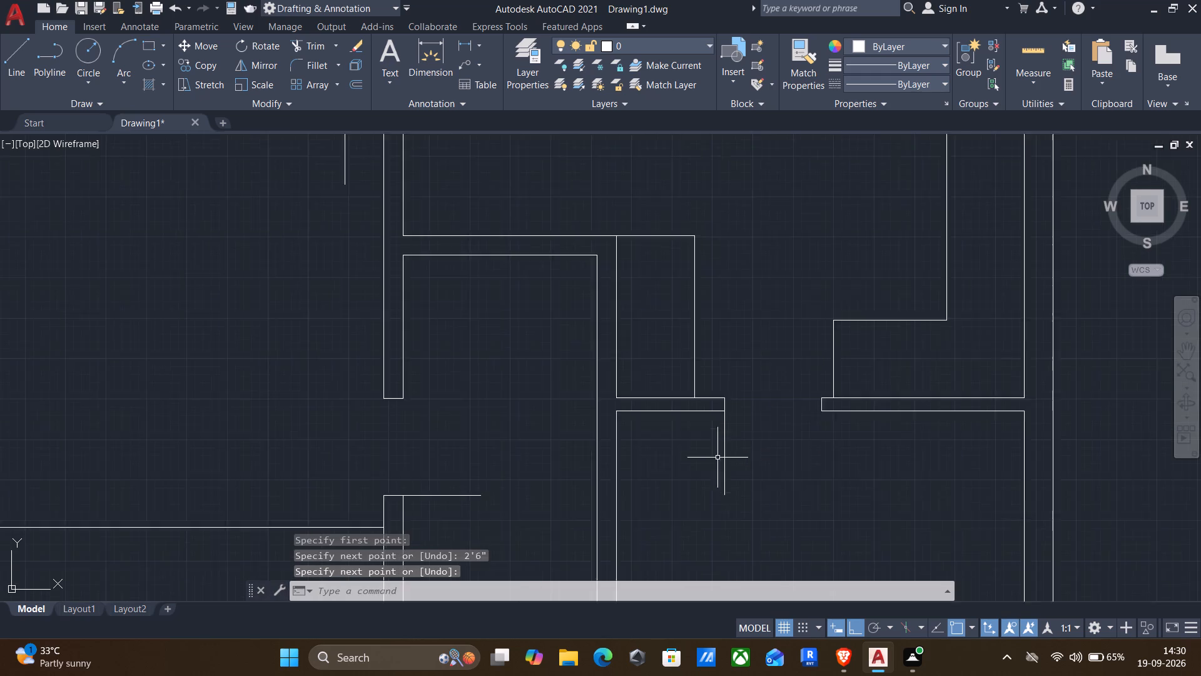
{"action": "scroll", "coordinate": [717, 457], "scroll_direction": "down", "scroll_amount": 1}
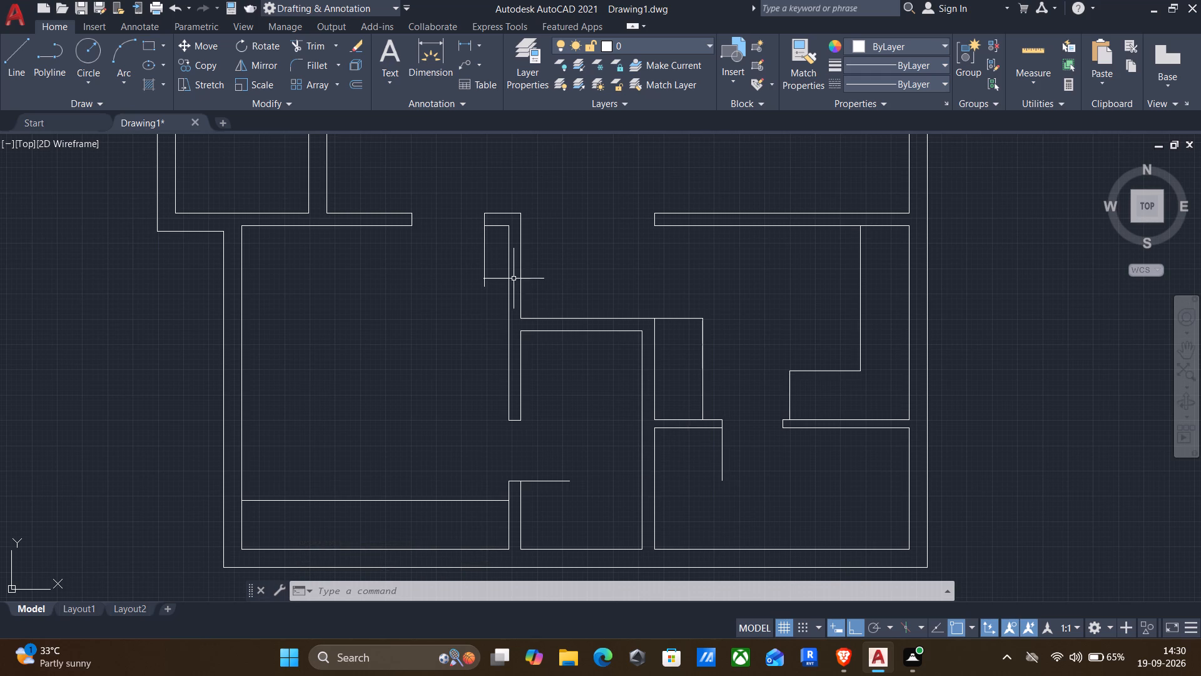
{"action": "middle_click_drag", "start_coordinate": [512, 288], "coordinate": [548, 402]}
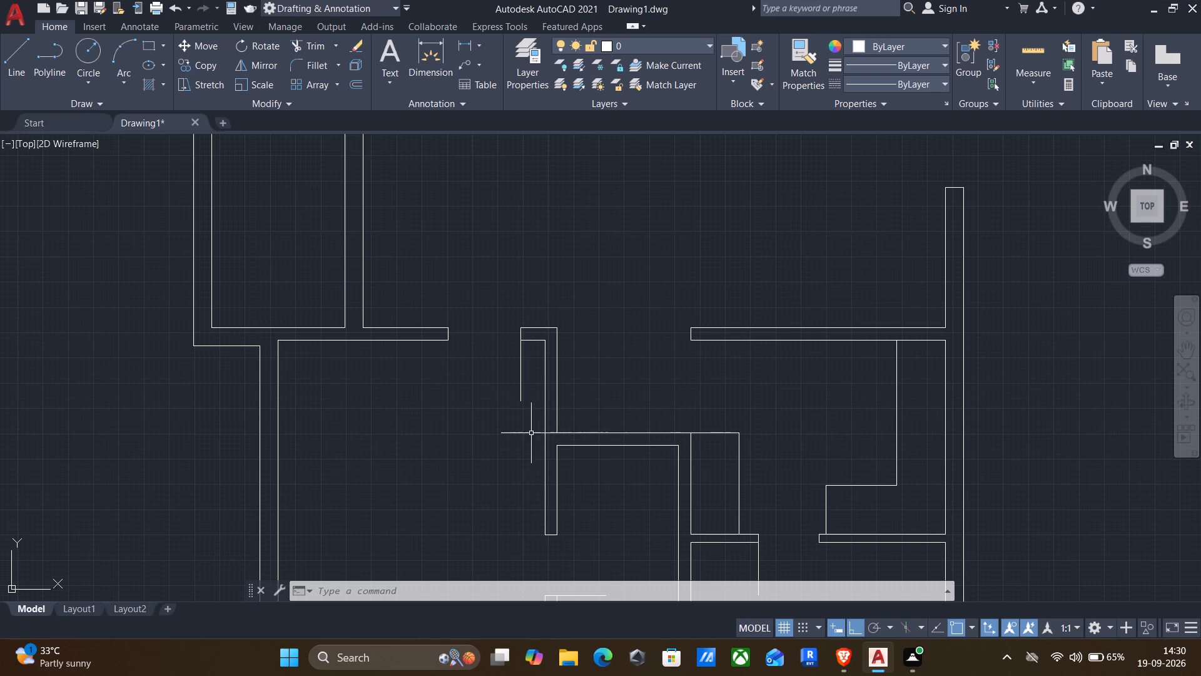
{"action": "scroll", "coordinate": [520, 327], "scroll_direction": "down", "scroll_amount": 1}
{"action": "middle_click_drag", "start_coordinate": [514, 318], "coordinate": [509, 392]}
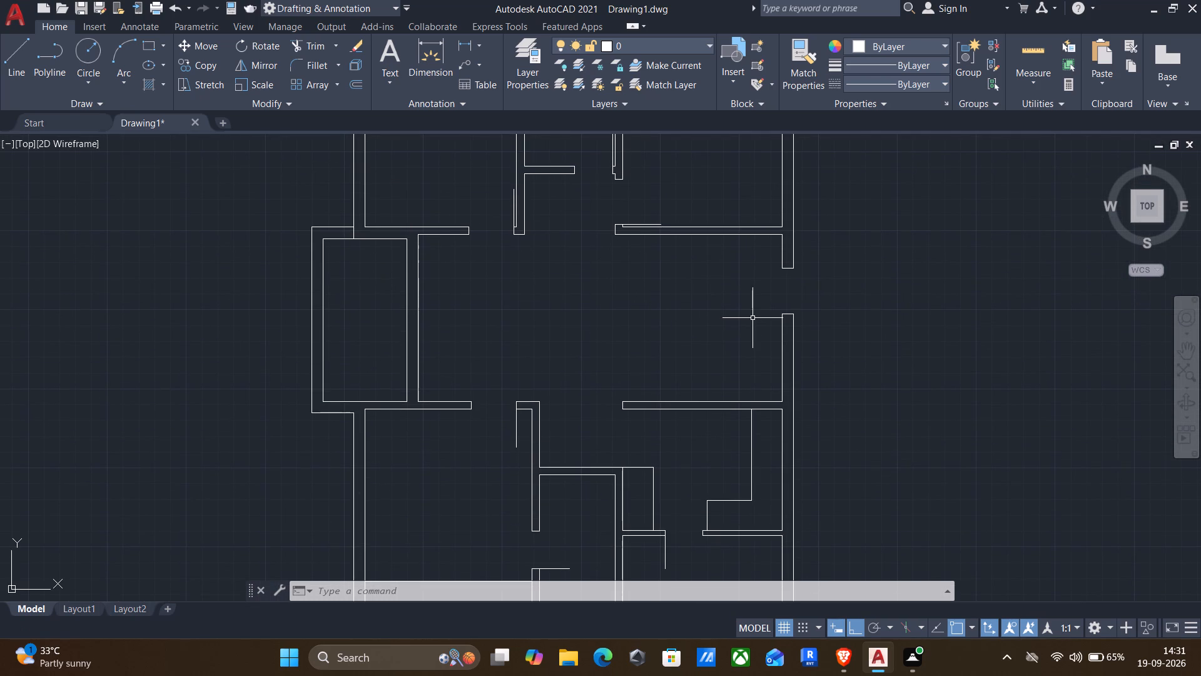
{"action": "key", "text": "l"}
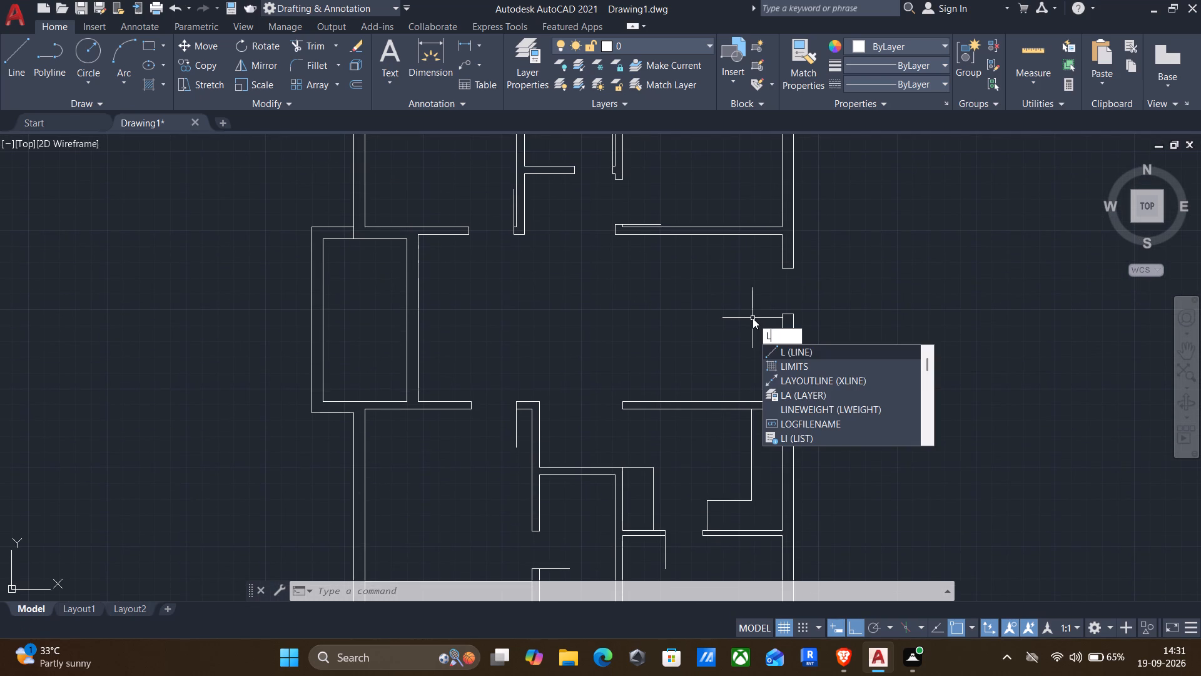
{"action": "key", "text": "Return"}
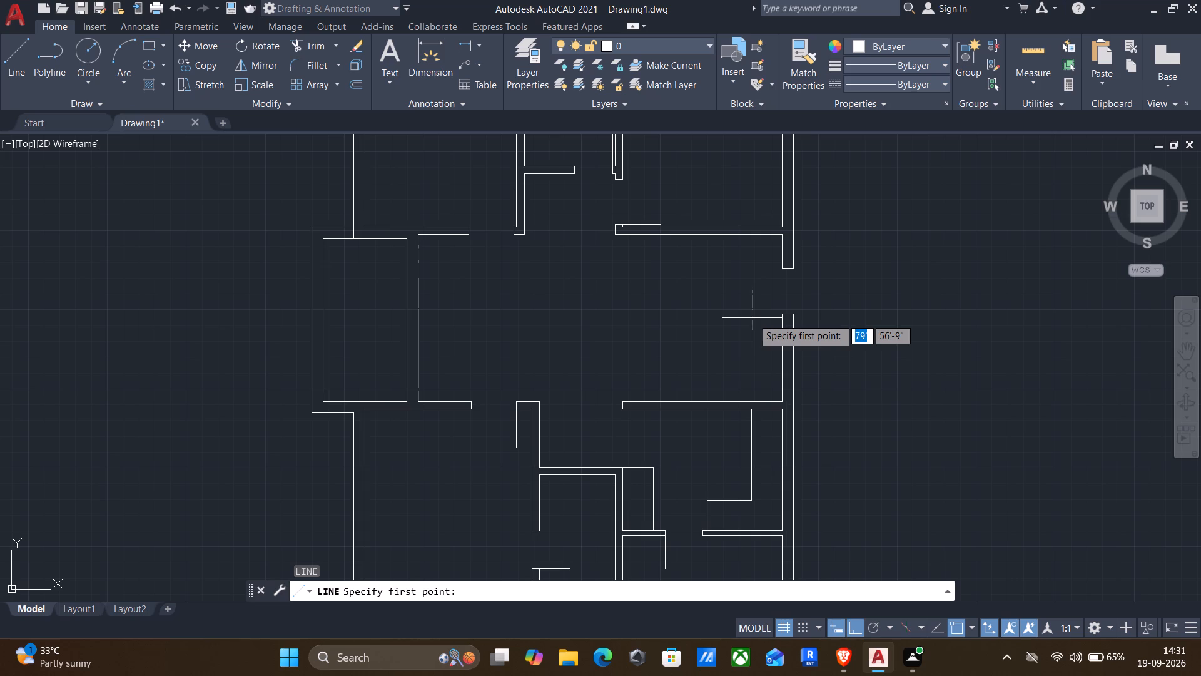
{"action": "left_click", "coordinate": [796, 271]}
{"action": "type", "text": "3'"}
{"action": "key", "text": "Return"}
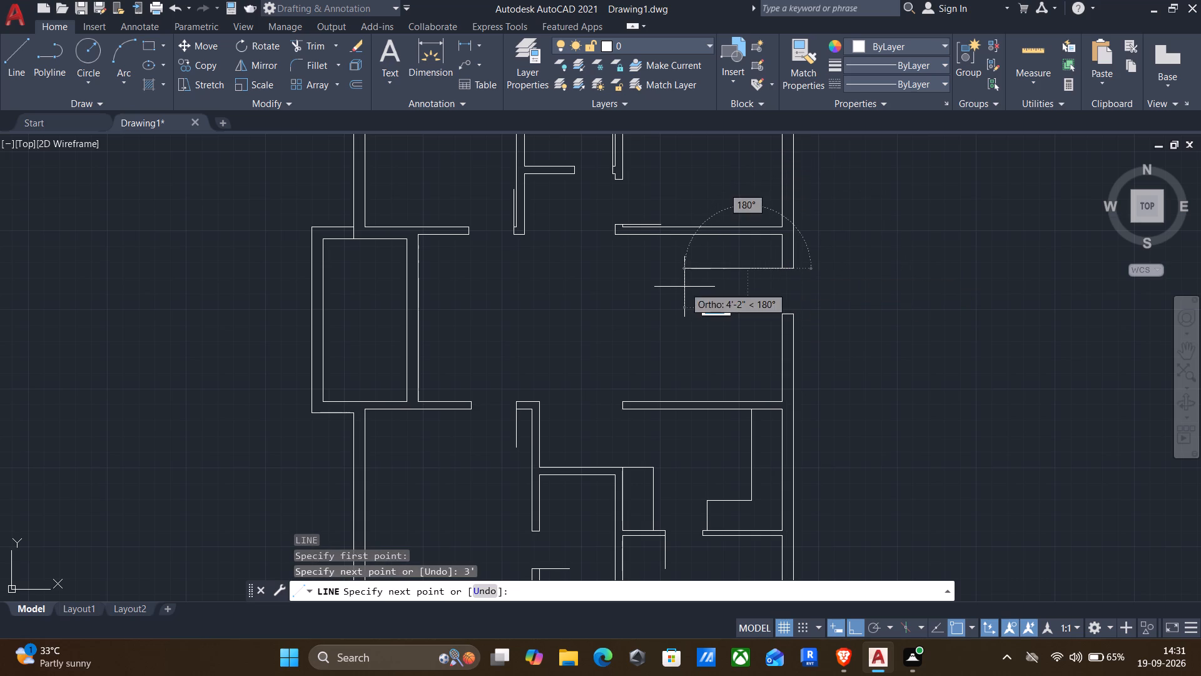
{"action": "key", "text": "Return"}
Offset the 3' line at the exterior wall's entrance opening 1" downward.
{"action": "key", "text": "o"}
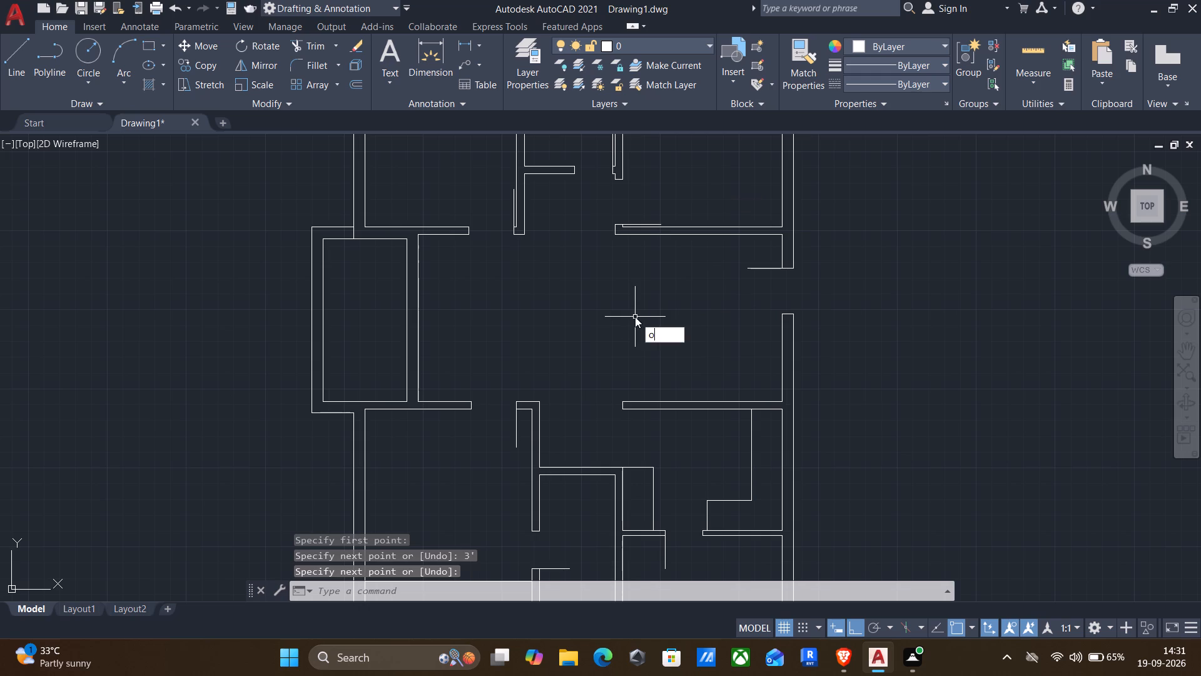
{"action": "key", "text": "Return"}
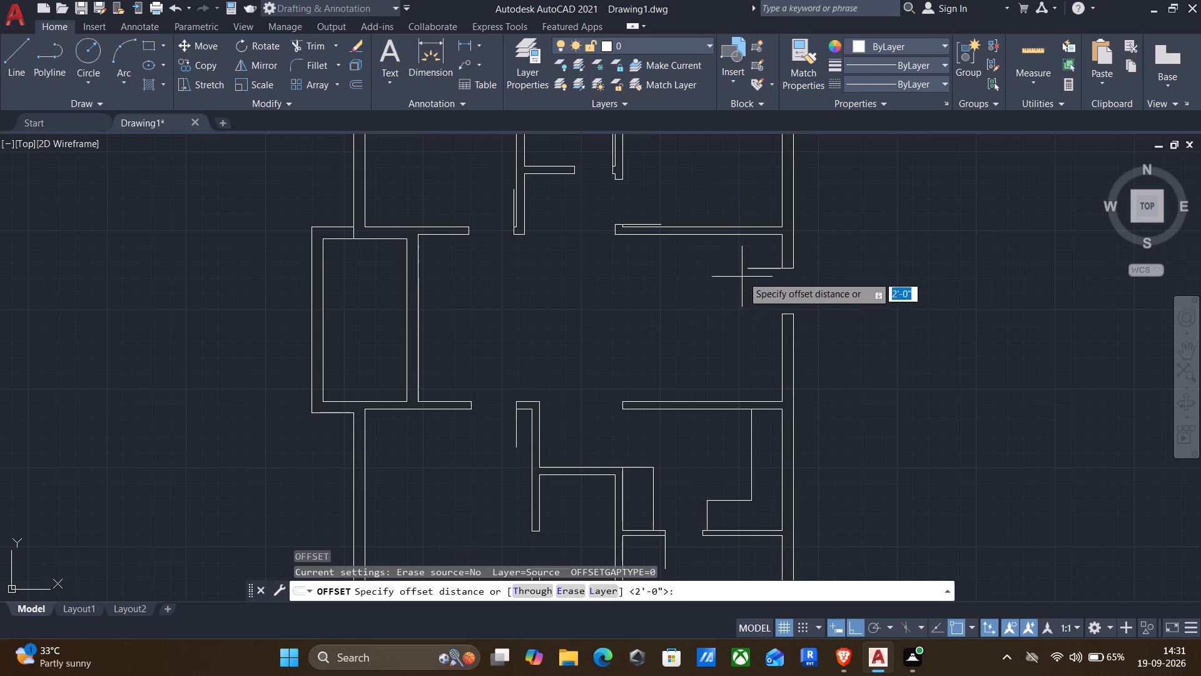
{"action": "left_click", "coordinate": [749, 270]}
{"action": "left_click", "coordinate": [722, 325]}
{"action": "left_click", "coordinate": [765, 270]}
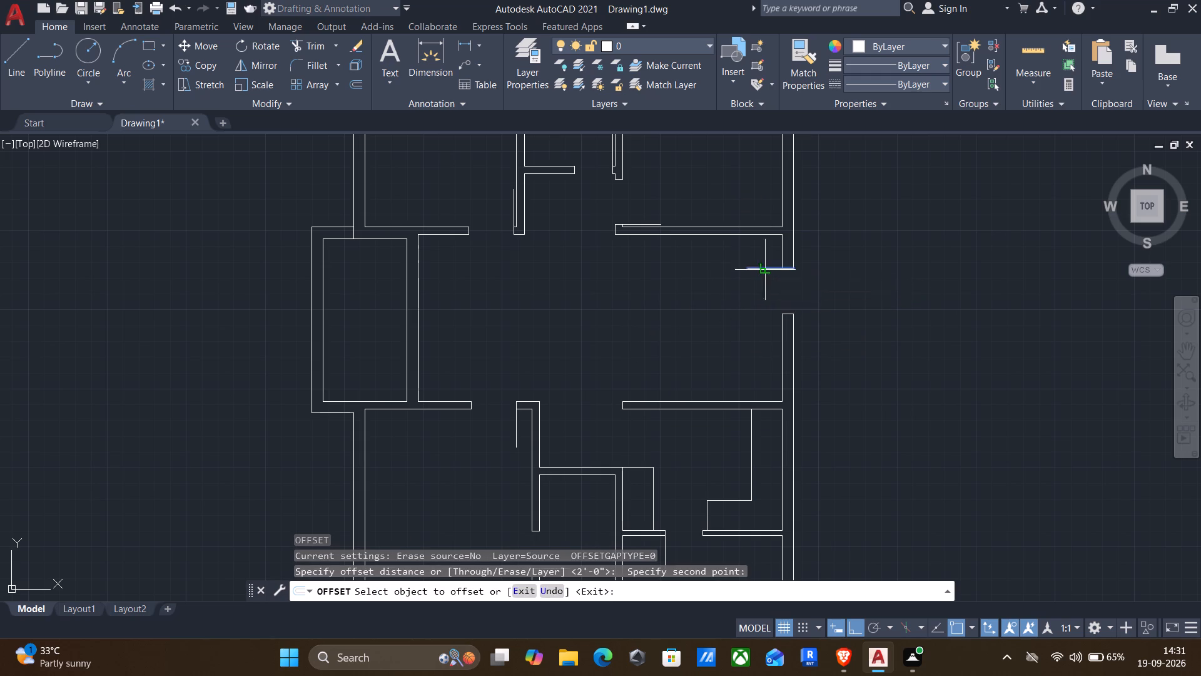
{"action": "type", "text": "1\""}
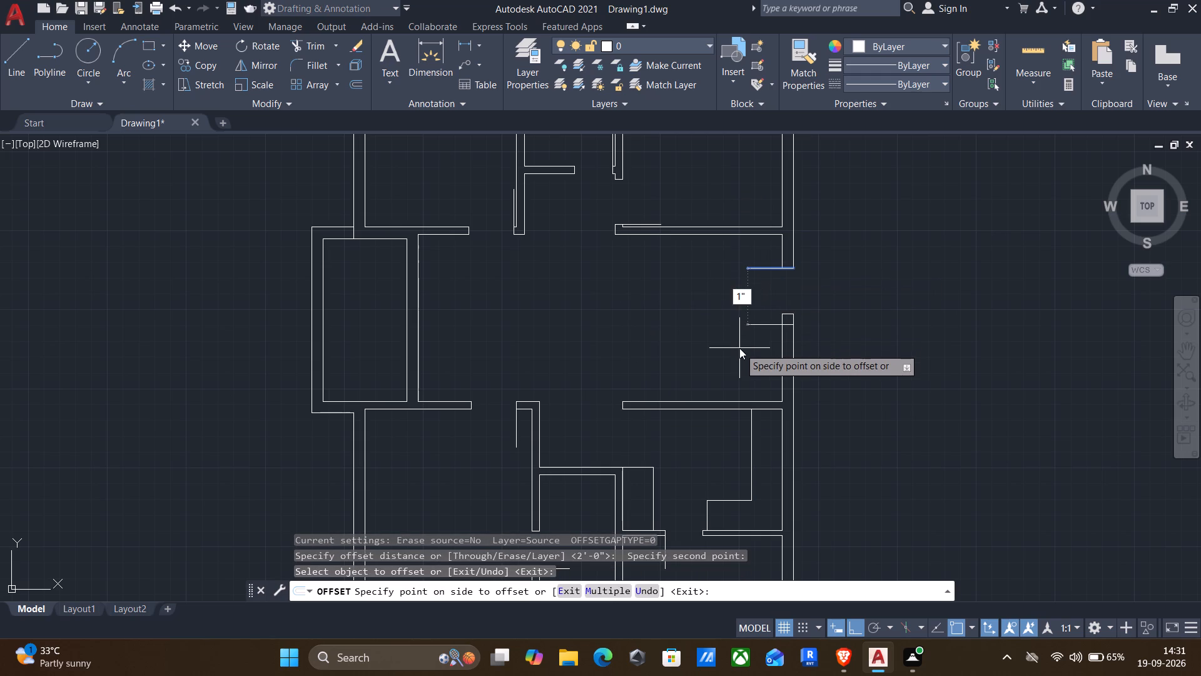
{"action": "key", "text": "Return"}
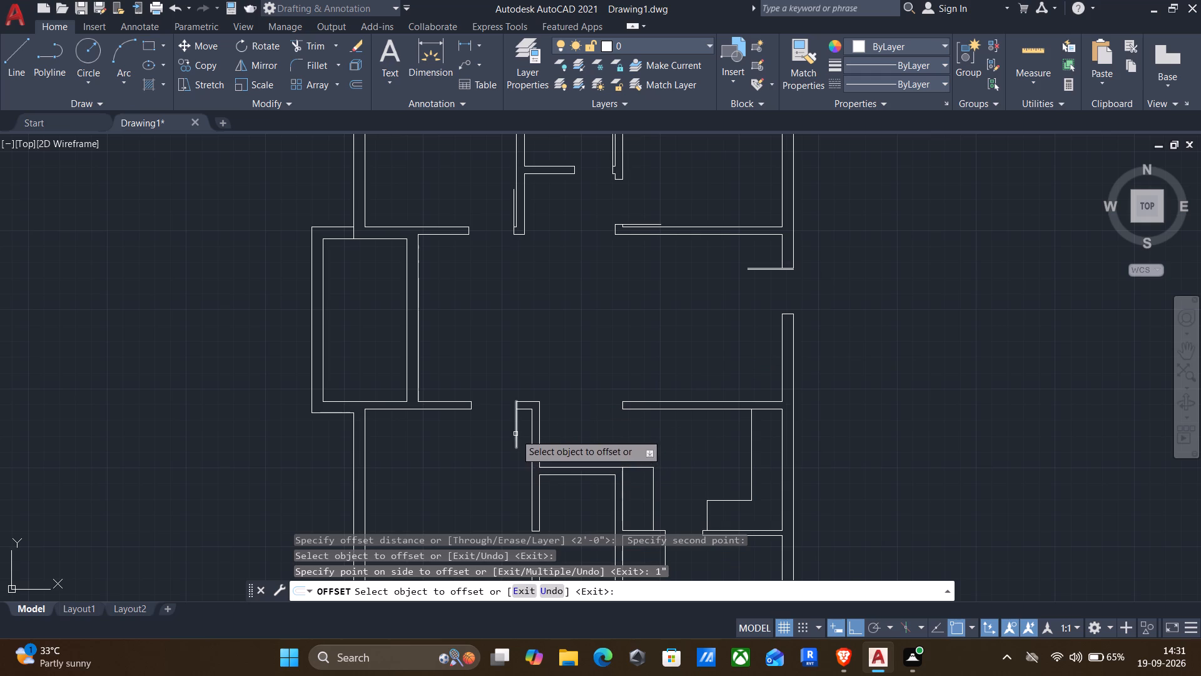
Offset the vertical door line at the lower-left room's opening 1" leftward.
{"action": "left_click", "coordinate": [515, 434]}
{"action": "key", "text": "1"}
{"action": "key", "text": "shift+quotedbl"}
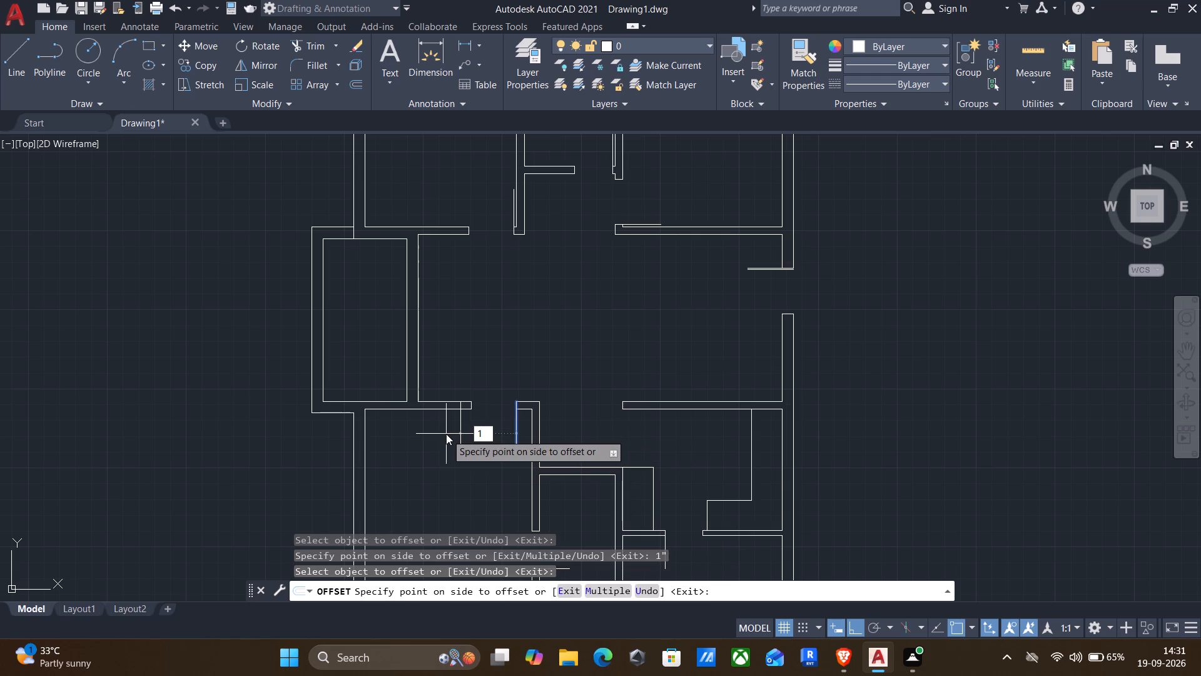
{"action": "key", "text": "Return"}
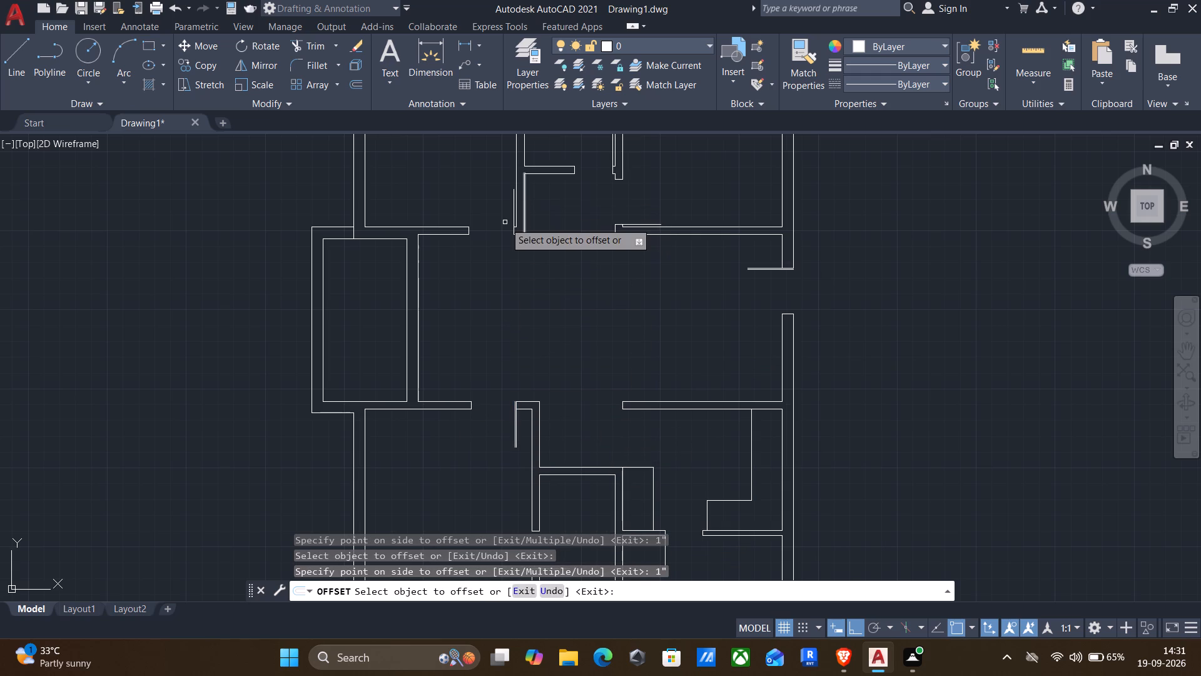
Offset the vertical door line at the upper-left room's opening 1" leftward, away from the wall end.
{"action": "scroll", "coordinate": [507, 217], "scroll_direction": "up", "scroll_amount": 4}
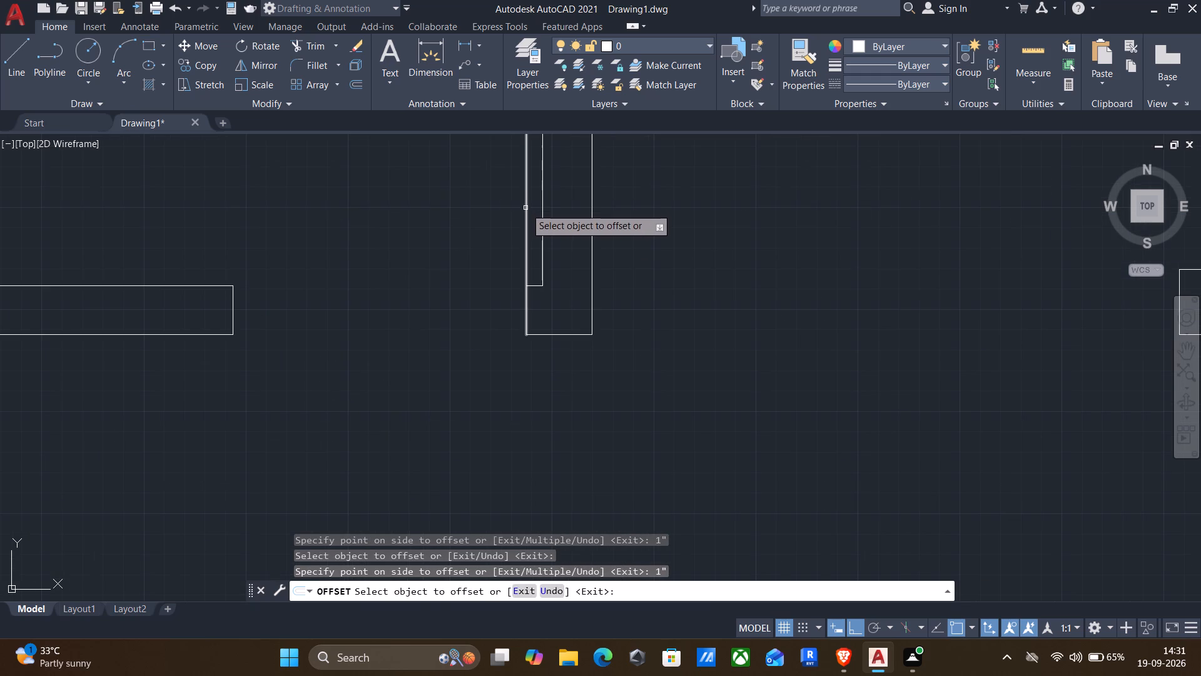
{"action": "left_click", "coordinate": [526, 209]}
{"action": "key", "text": "1"}
{"action": "key", "text": "shift+quotedbl"}
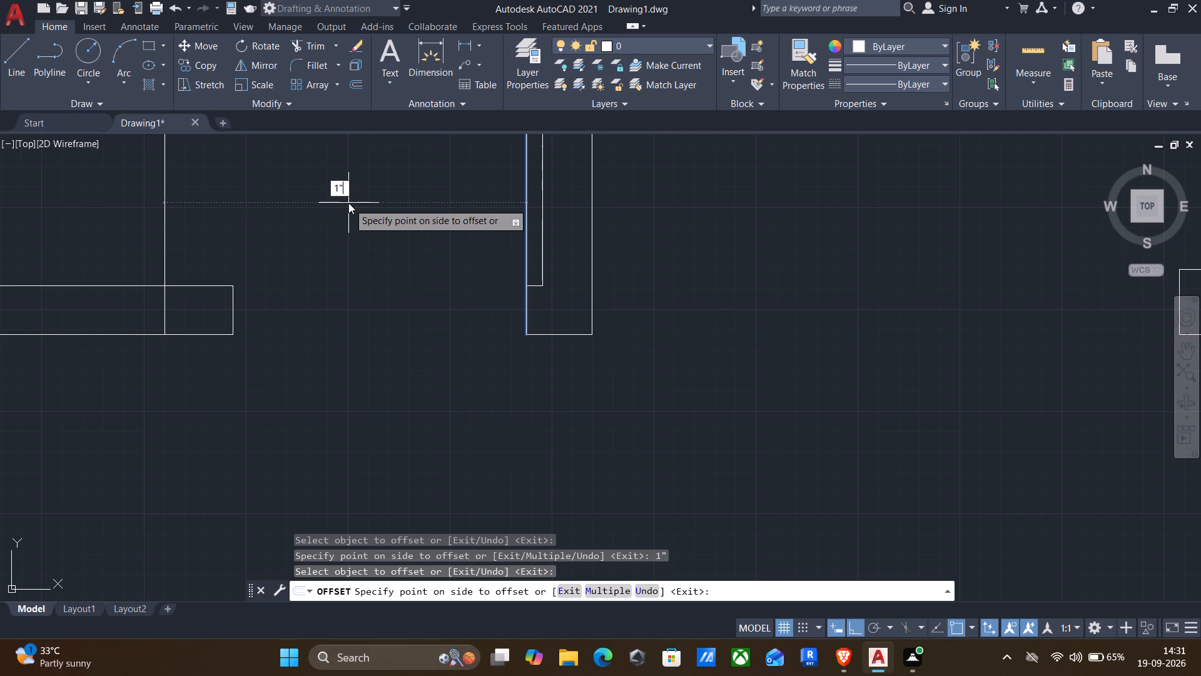
{"action": "key", "text": "Return"}
Offset the horizontal door line at the upper-right room's opening 1" upward.
{"action": "scroll", "coordinate": [349, 218], "scroll_direction": "down", "scroll_amount": 3}
{"action": "scroll", "coordinate": [599, 241], "scroll_direction": "up", "scroll_amount": 2}
{"action": "left_click", "coordinate": [587, 231]}
{"action": "key", "text": "1"}
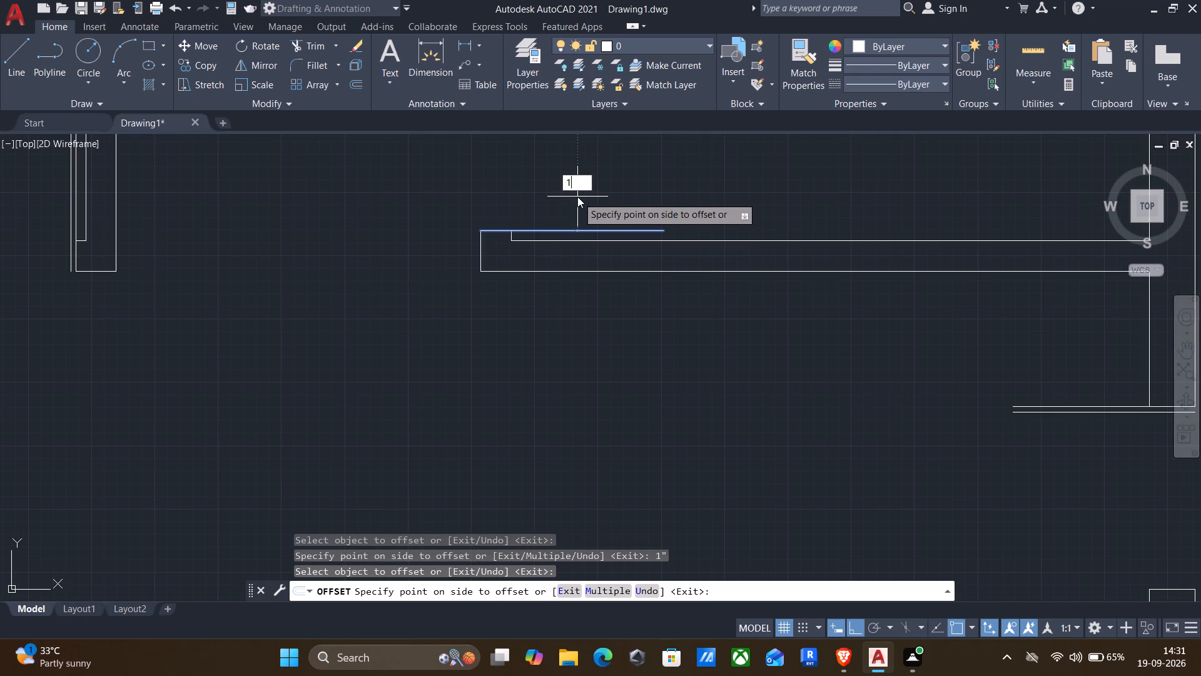
{"action": "key", "text": "shift+quotedbl"}
{"action": "key", "text": "Return"}
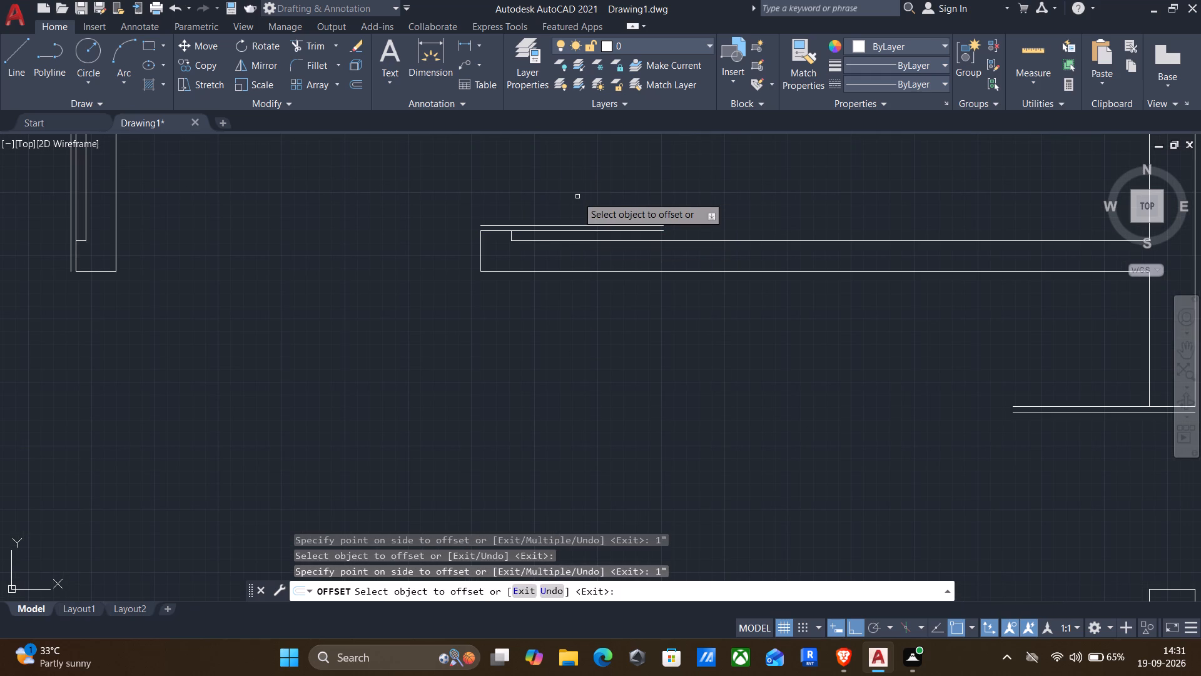
Offset the vertical door line at the upper middle room's opening 1" leftward.
{"action": "scroll", "coordinate": [581, 215], "scroll_direction": "down", "scroll_amount": 2}
{"action": "middle_click_drag", "start_coordinate": [493, 263], "coordinate": [575, 432]}
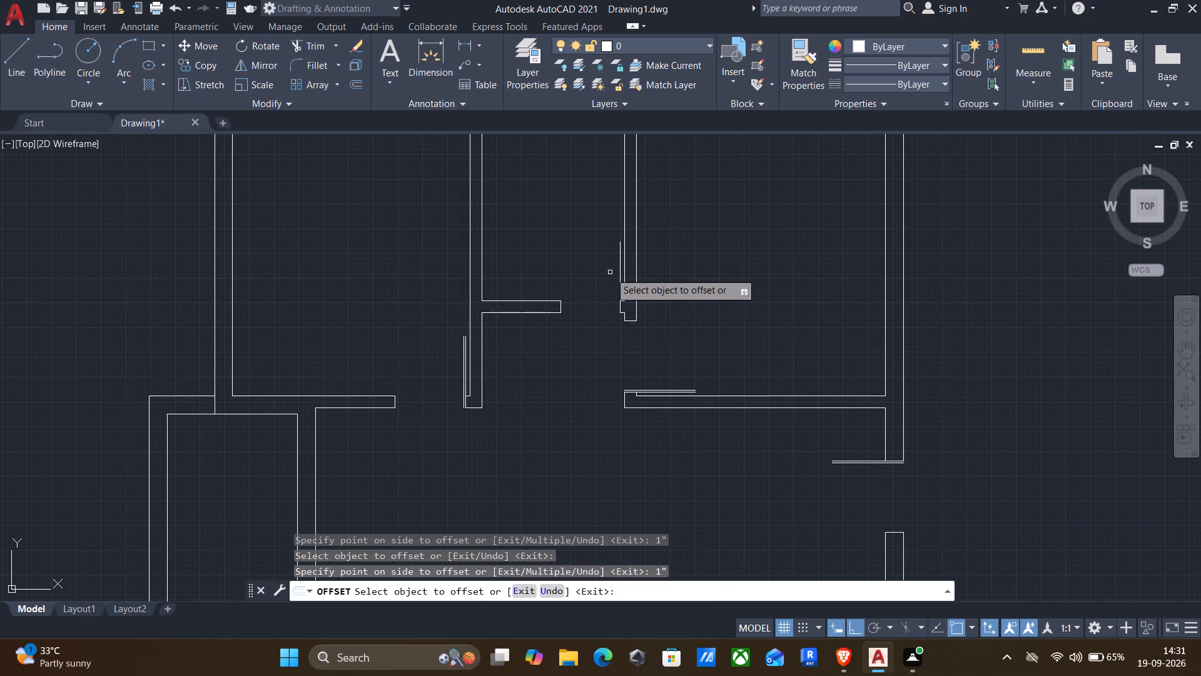
{"action": "scroll", "coordinate": [610, 271], "scroll_direction": "up", "scroll_amount": 2}
{"action": "left_click", "coordinate": [634, 280]}
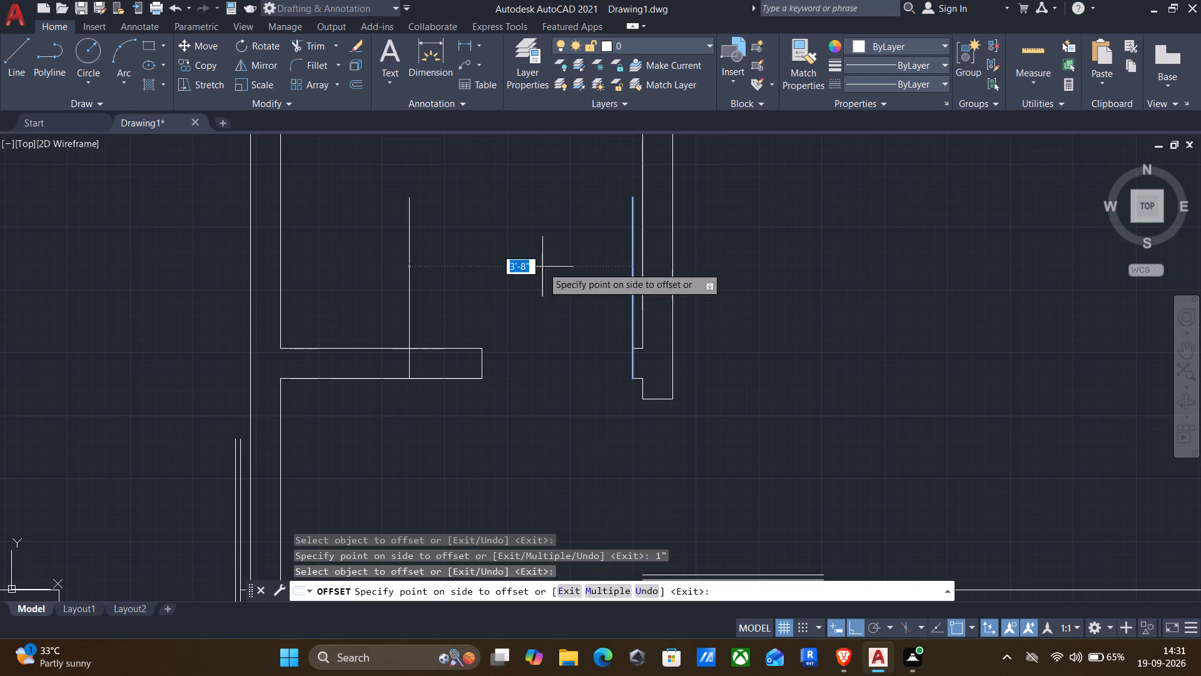
{"action": "key", "text": "1"}
{"action": "key", "text": "shift+quotedbl"}
{"action": "key", "text": "Return"}
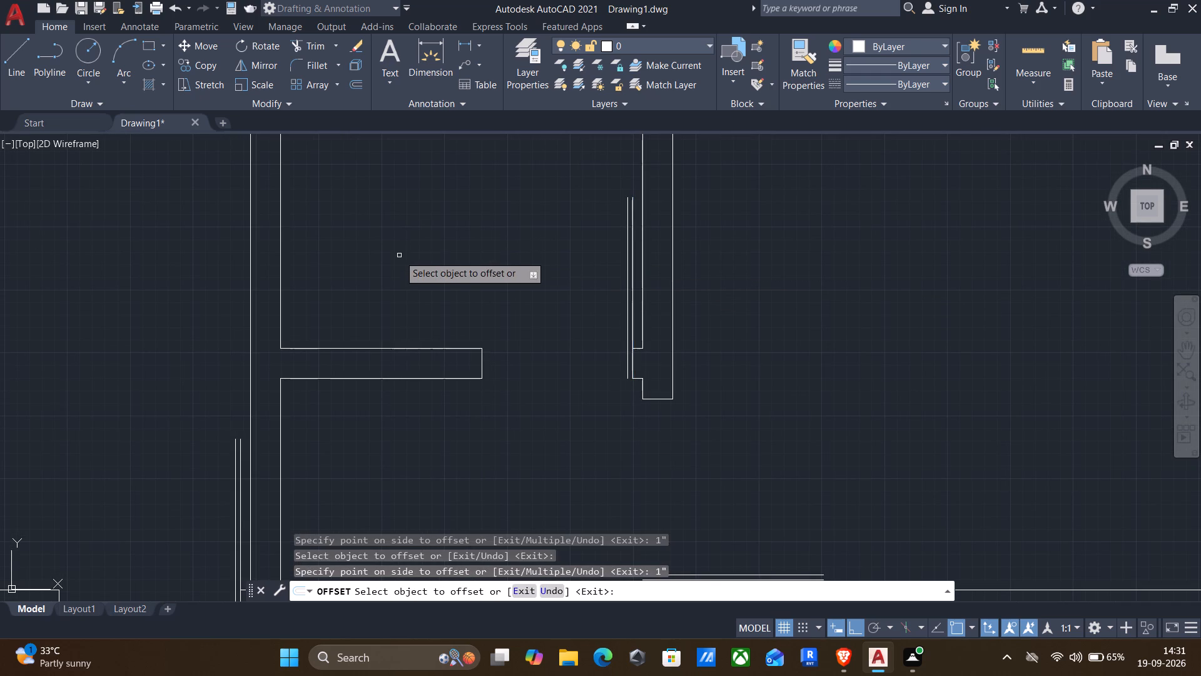
Offset the horizontal door line at the lower middle room's opening 1" upward.
{"action": "scroll", "coordinate": [403, 274], "scroll_direction": "down", "scroll_amount": 3}
{"action": "middle_click_drag", "start_coordinate": [390, 366], "coordinate": [520, 223]}
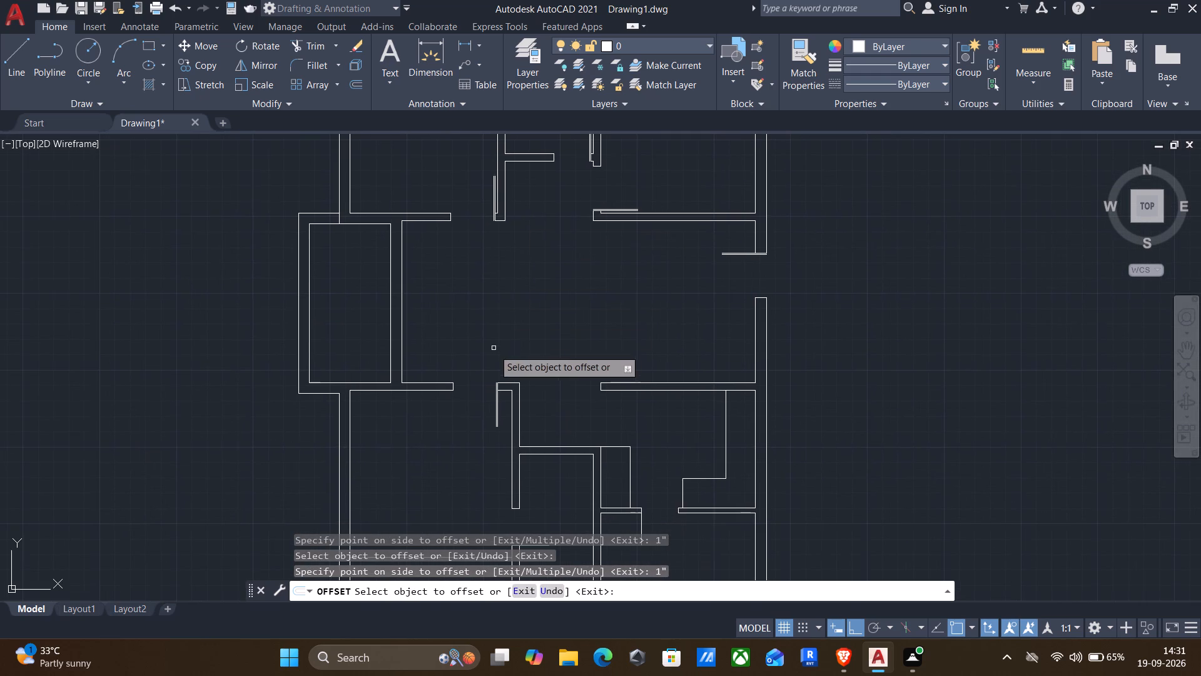
{"action": "middle_click", "coordinate": [553, 499]}
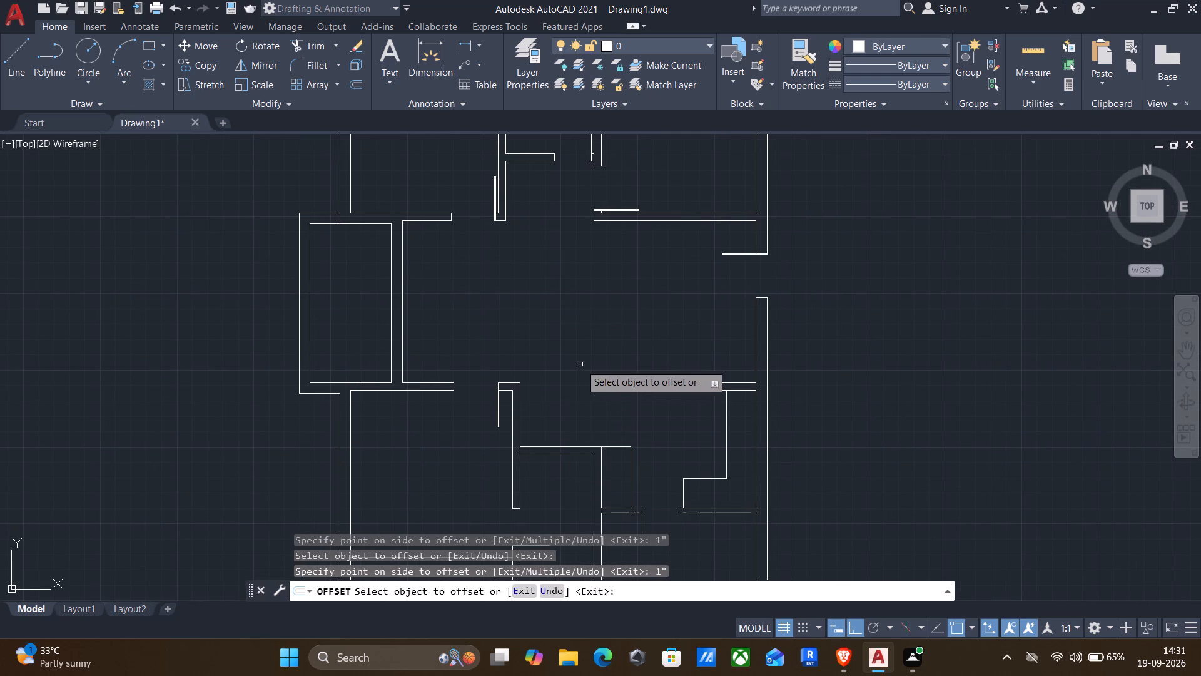
{"action": "middle_click_drag", "start_coordinate": [560, 480], "coordinate": [633, 285]}
{"action": "scroll", "coordinate": [560, 480], "scroll_direction": "up", "scroll_amount": 1}
{"action": "scroll", "coordinate": [594, 386], "scroll_direction": "up", "scroll_amount": 2}
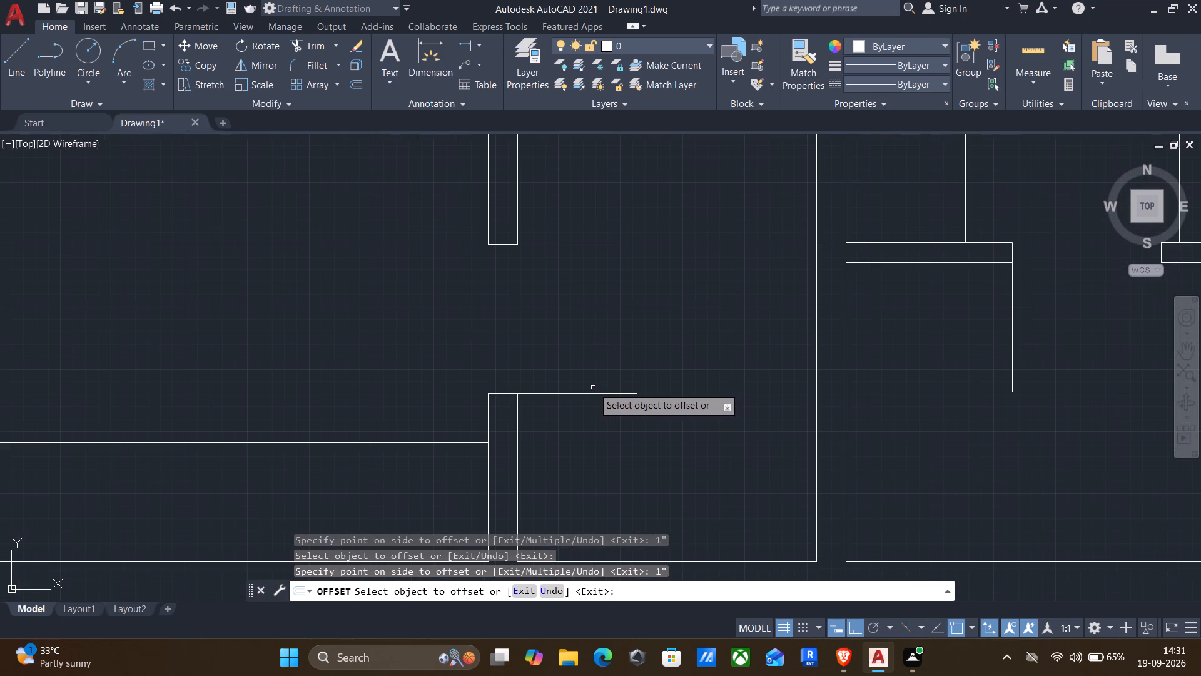
{"action": "left_click", "coordinate": [573, 392]}
{"action": "key", "text": "1"}
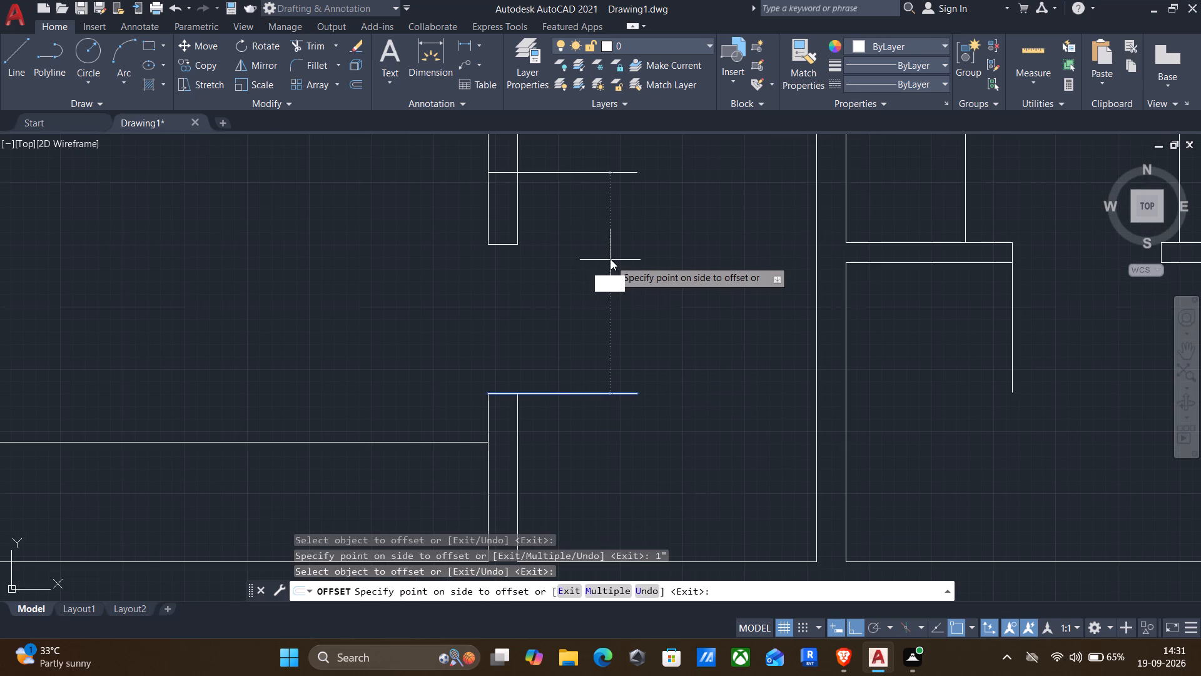
{"action": "key", "text": "shift+quotedbl"}
{"action": "key", "text": "Return"}
Offset the vertical door line at the lower-right room's opening 1" rightward and end the Offset command.
{"action": "scroll", "coordinate": [614, 270], "scroll_direction": "down", "scroll_amount": 2}
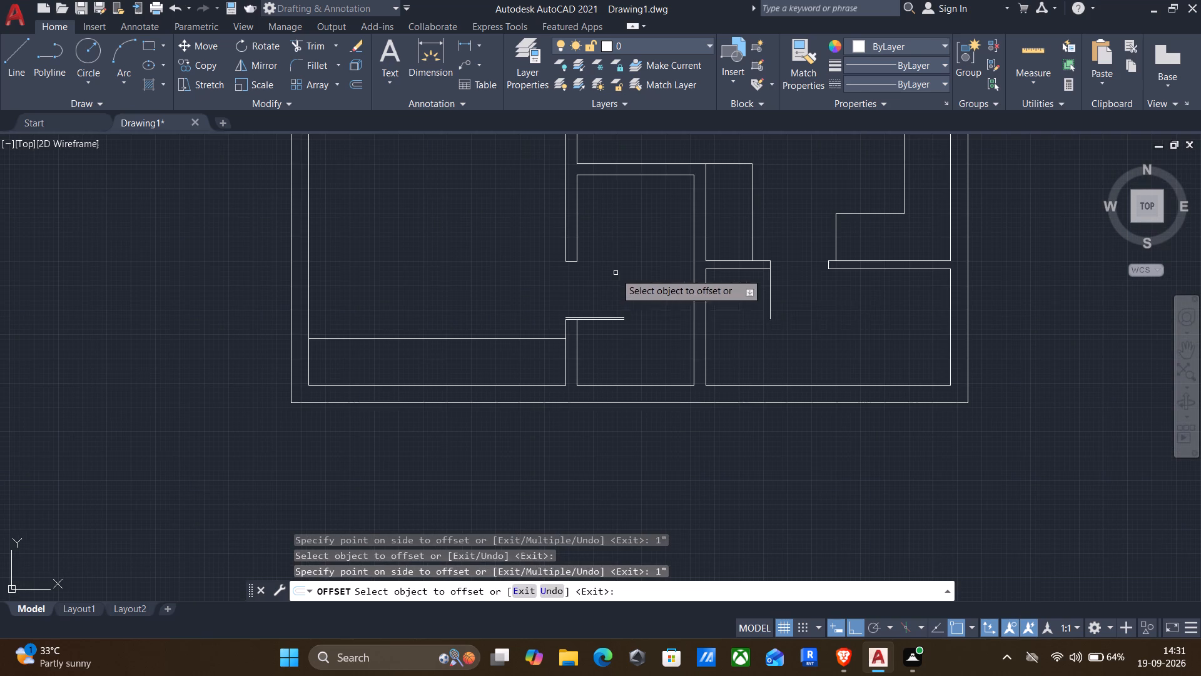
{"action": "left_click", "coordinate": [770, 299]}
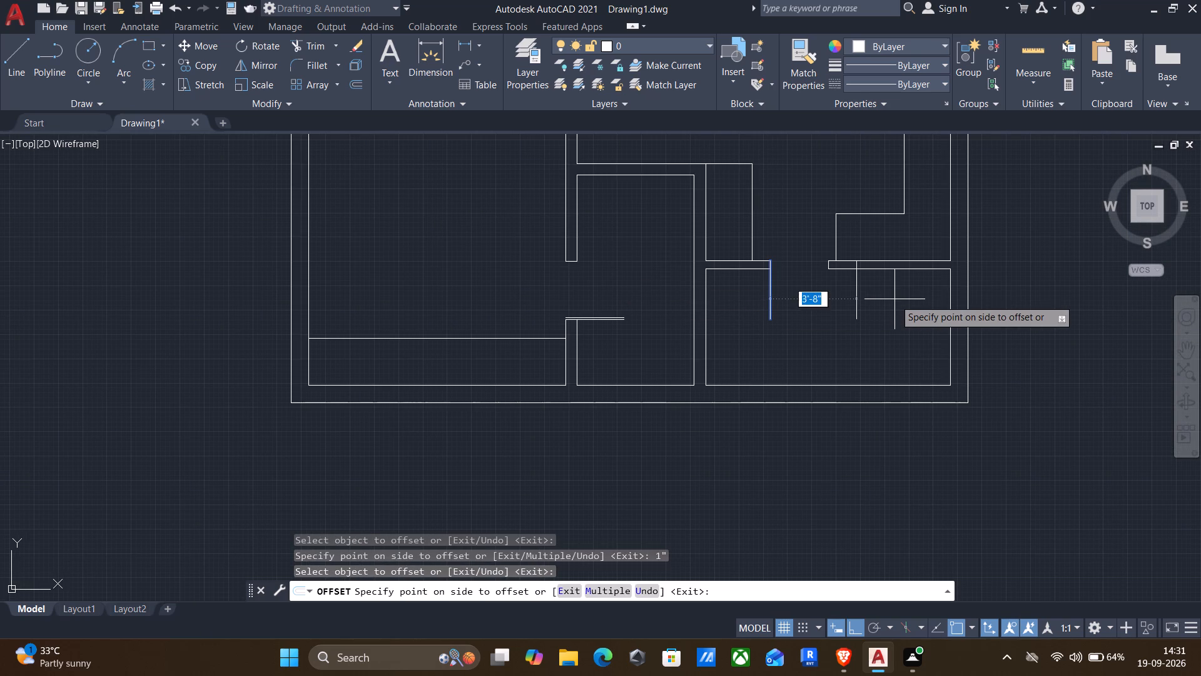
{"action": "type", "text": "1\""}
{"action": "key", "text": "Return"}
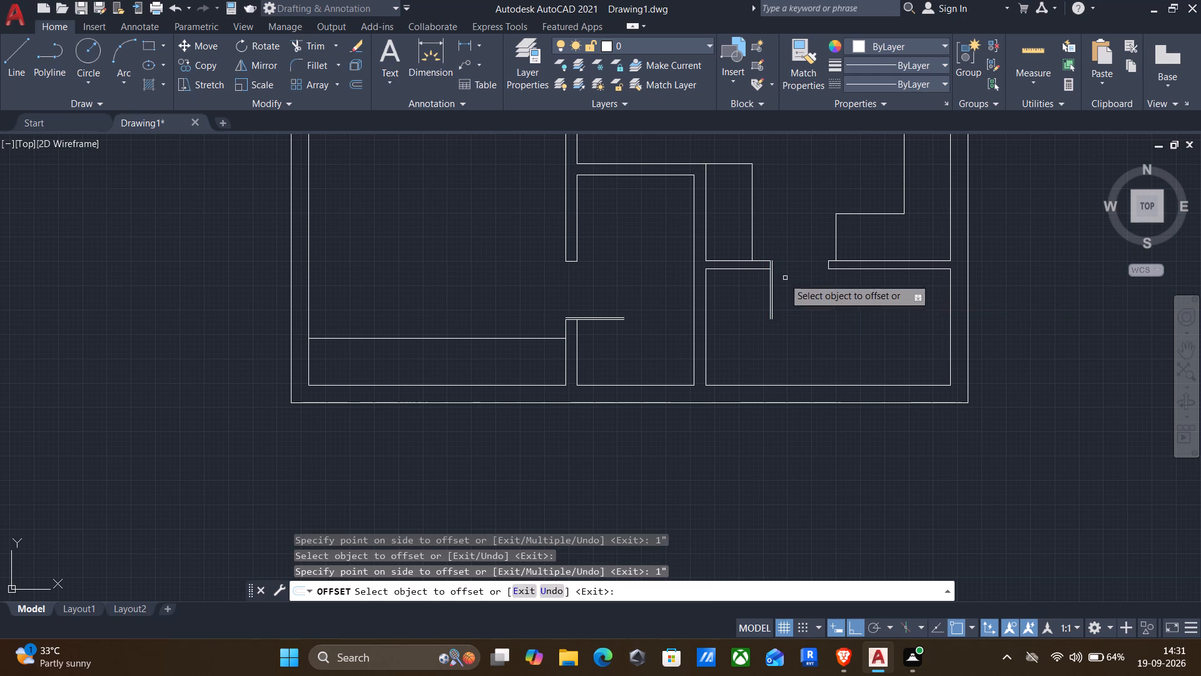
{"action": "middle_click_drag", "start_coordinate": [659, 242], "coordinate": [685, 408]}
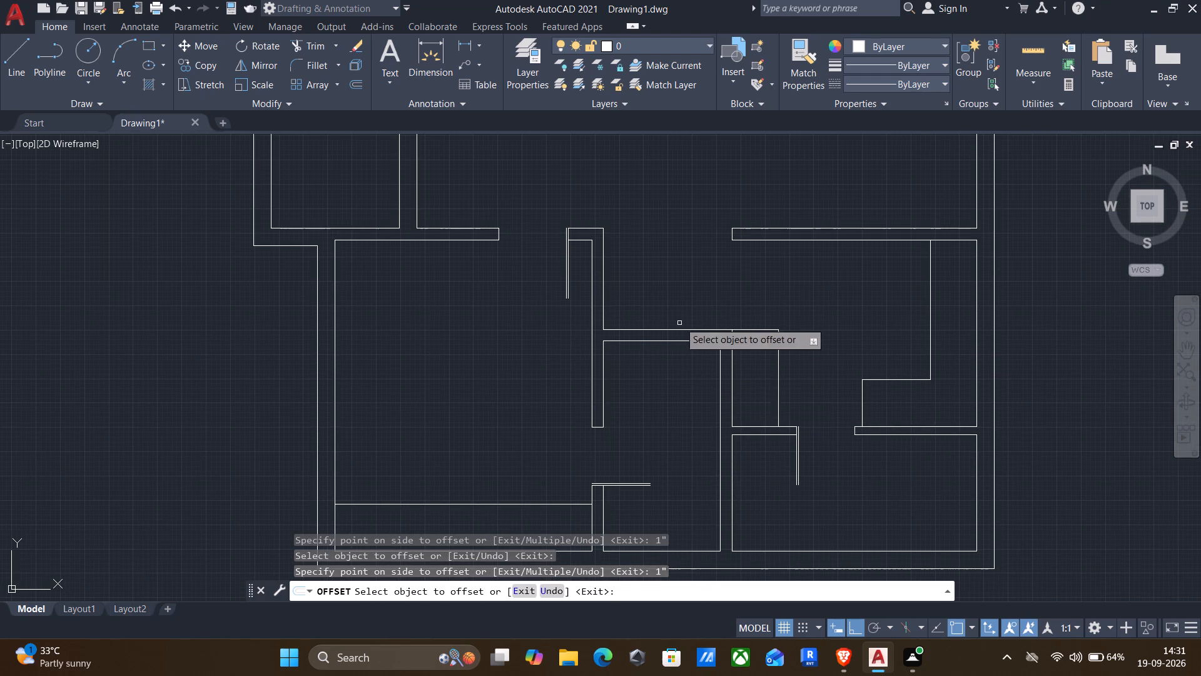
{"action": "middle_click_drag", "start_coordinate": [696, 249], "coordinate": [713, 379]}
{"action": "scroll", "coordinate": [710, 360], "scroll_direction": "down", "scroll_amount": 2}
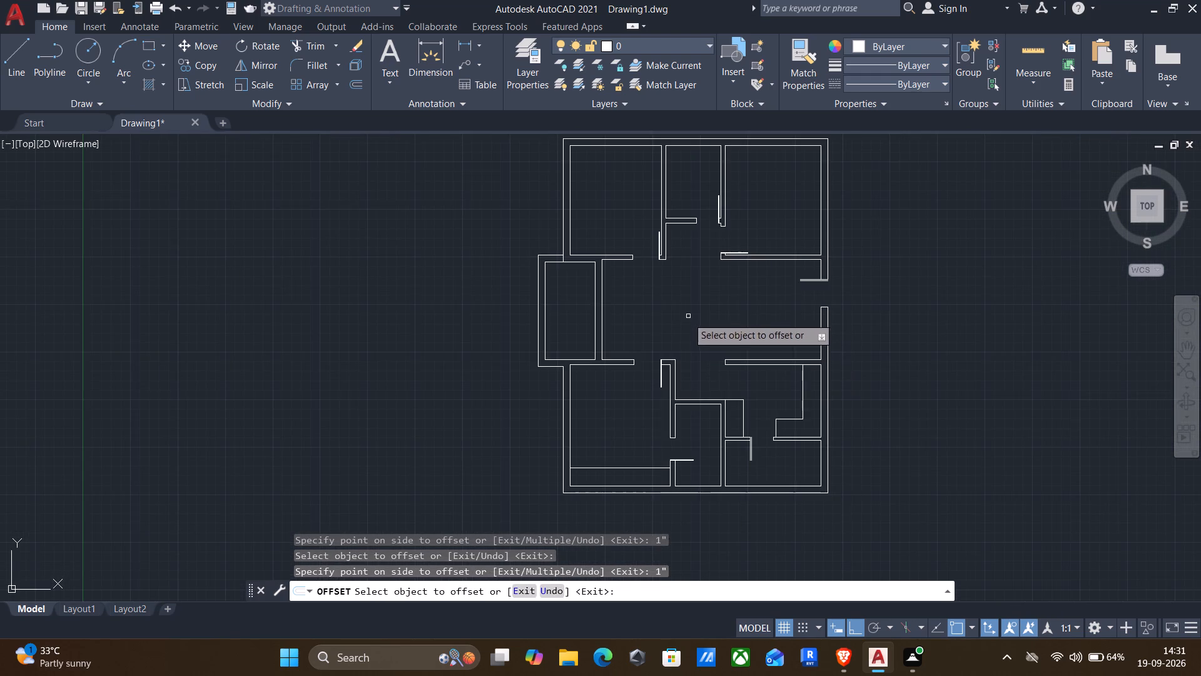
{"action": "middle_click_drag", "start_coordinate": [686, 321], "coordinate": [764, 351]}
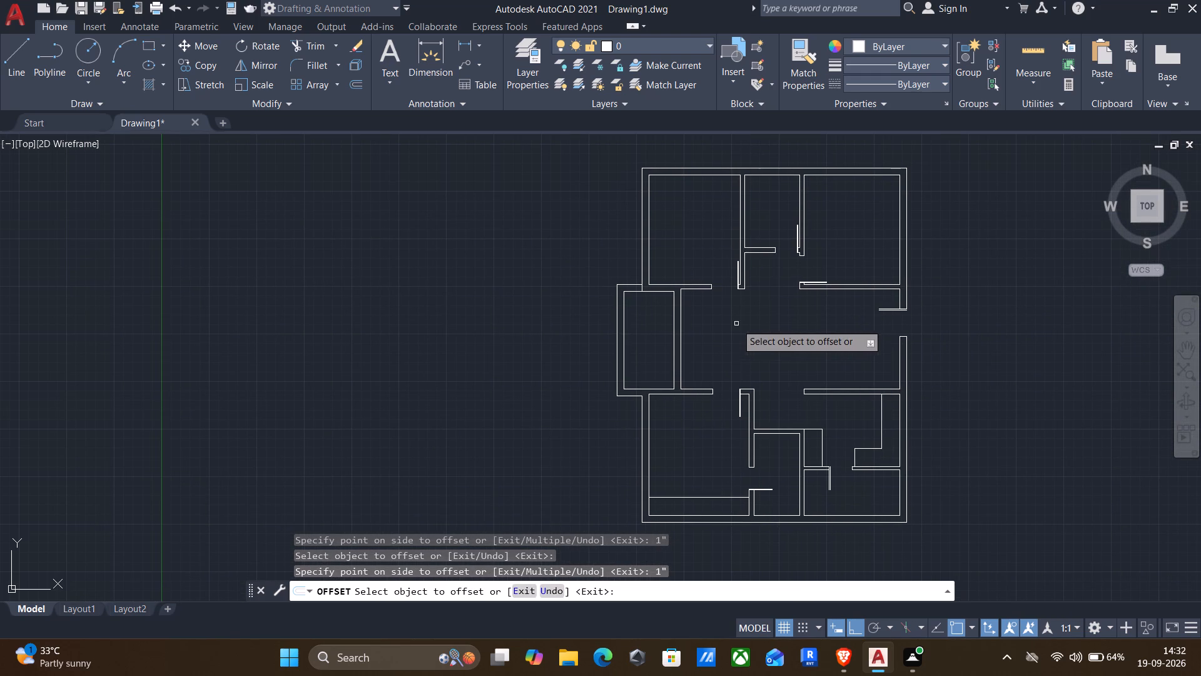
{"action": "key", "text": "Return"}
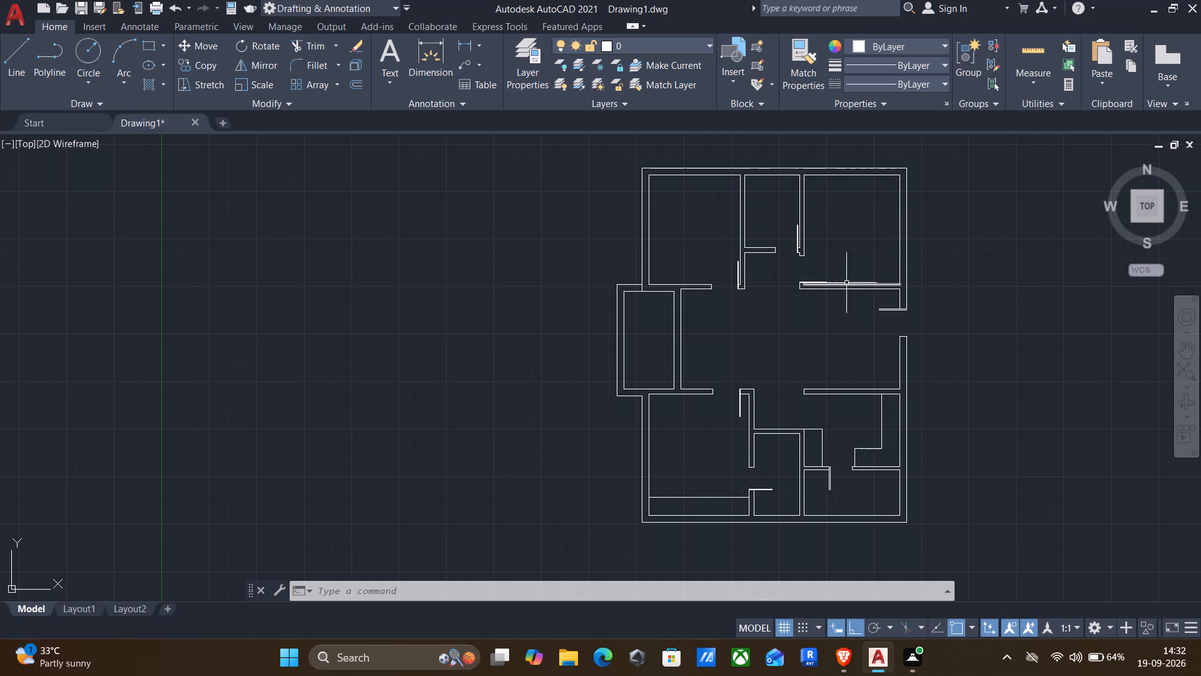
Offset the inner line of the upper-right room's bottom wall 2' upward into the room.
{"action": "key", "text": "o"}
{"action": "key", "text": "Return"}
{"action": "left_click_drag", "start_coordinate": [846, 286], "coordinate": [845, 278]}
{"action": "left_click_drag", "start_coordinate": [843, 249], "coordinate": [836, 259]}
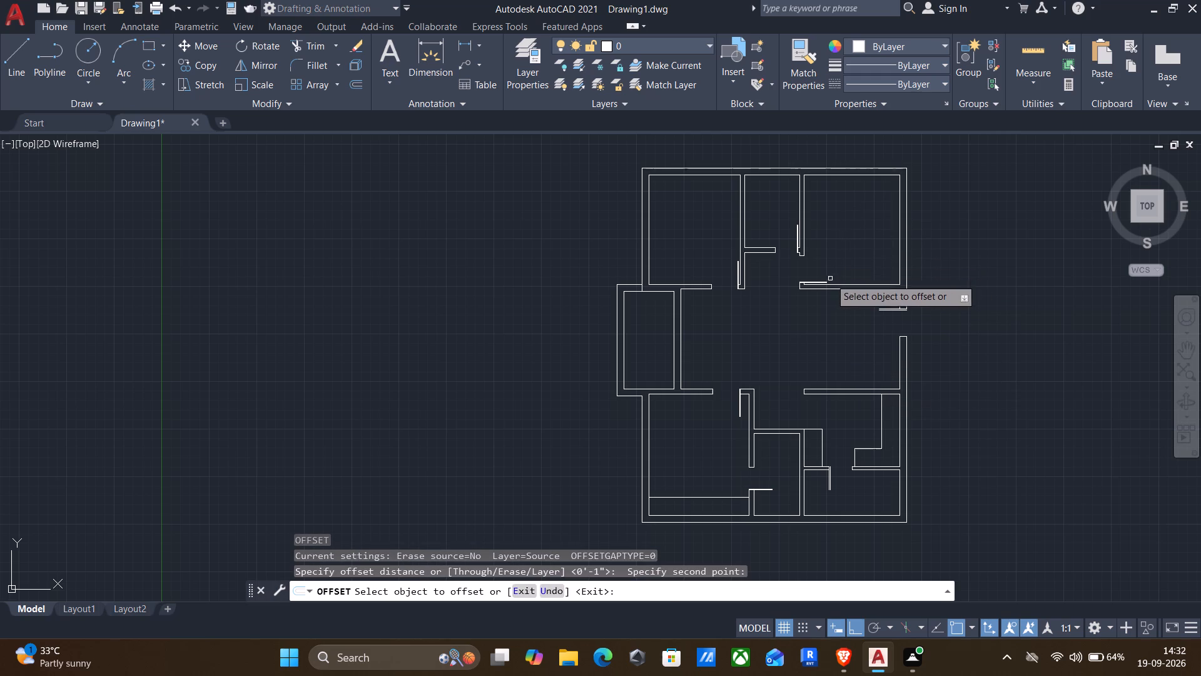
{"action": "left_click", "coordinate": [839, 284]}
{"action": "type", "text": "2'"}
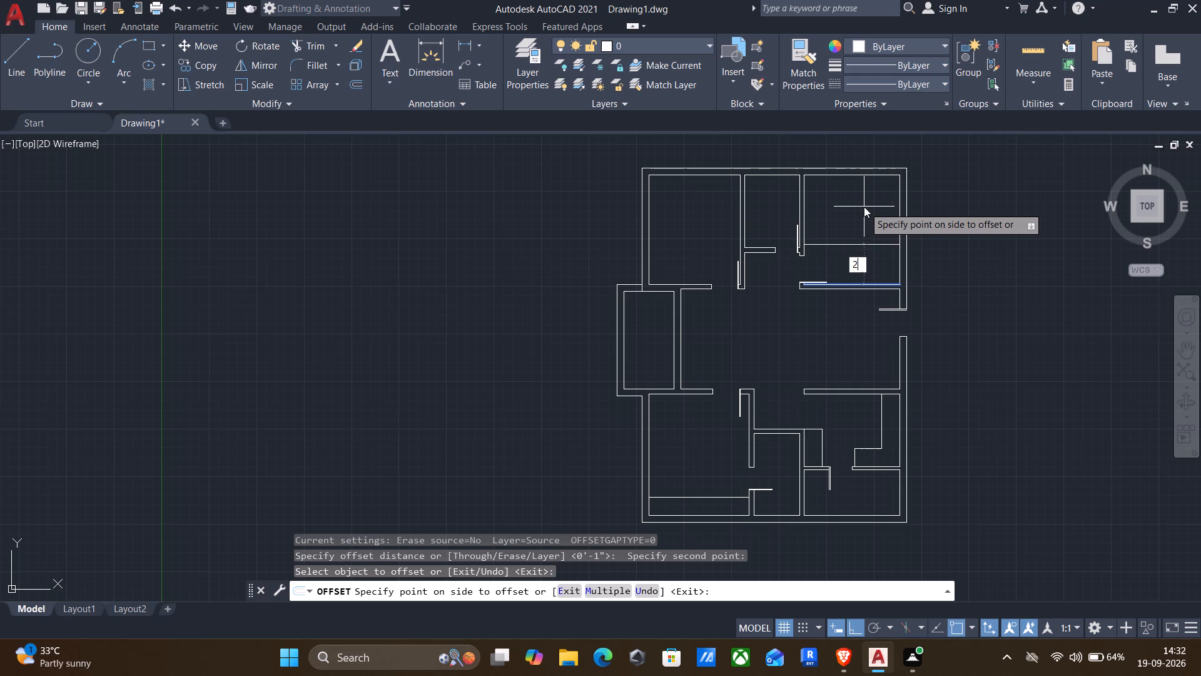
{"action": "key", "text": "Return"}
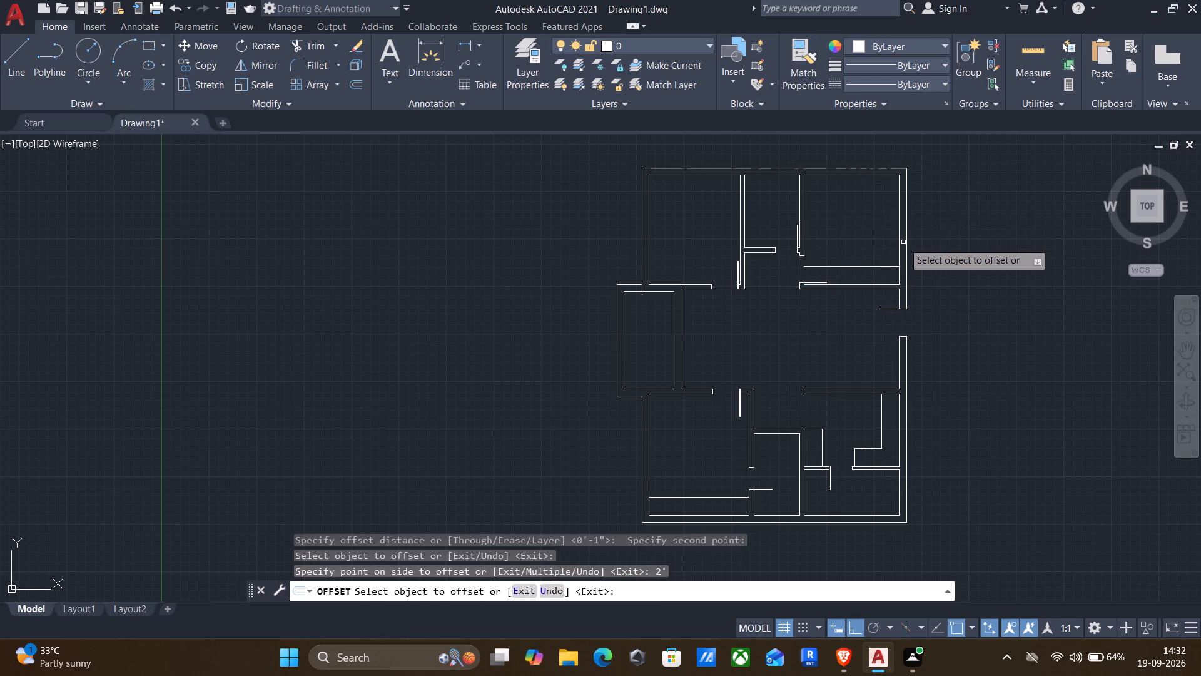
Offset the inner line of the upper-right room's right exterior wall 2' leftward into the room.
{"action": "left_click", "coordinate": [898, 222]}
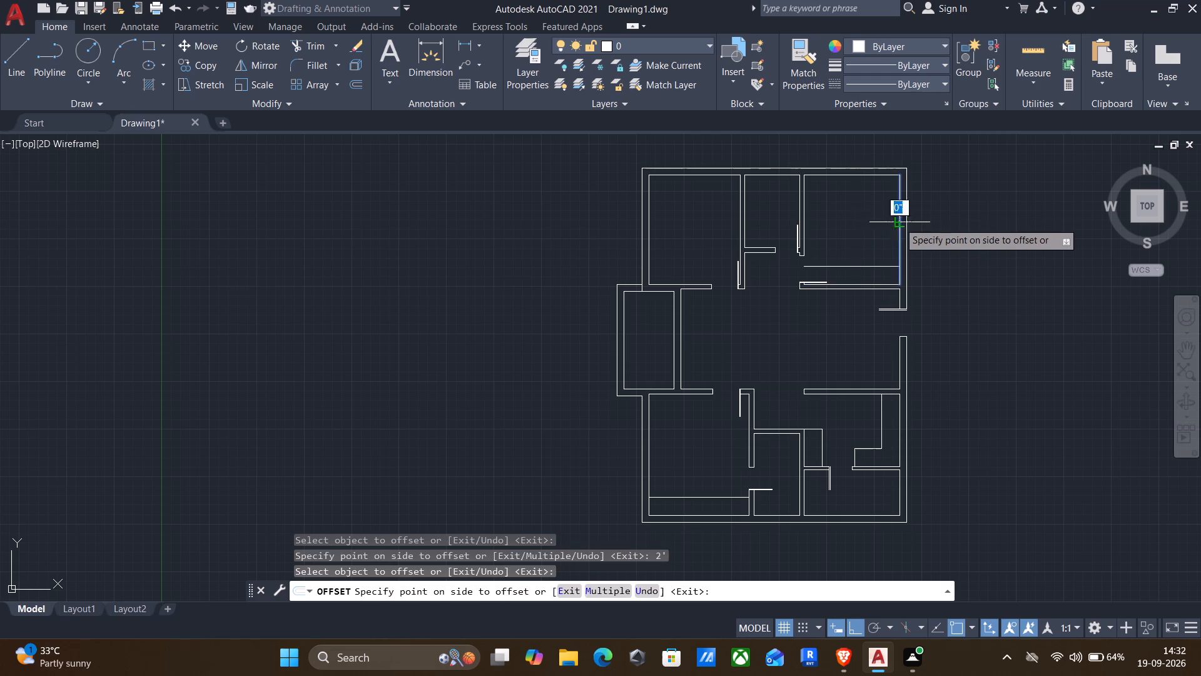
{"action": "key", "text": "2"}
{"action": "key", "text": "apostrophe"}
{"action": "key", "text": "Return"}
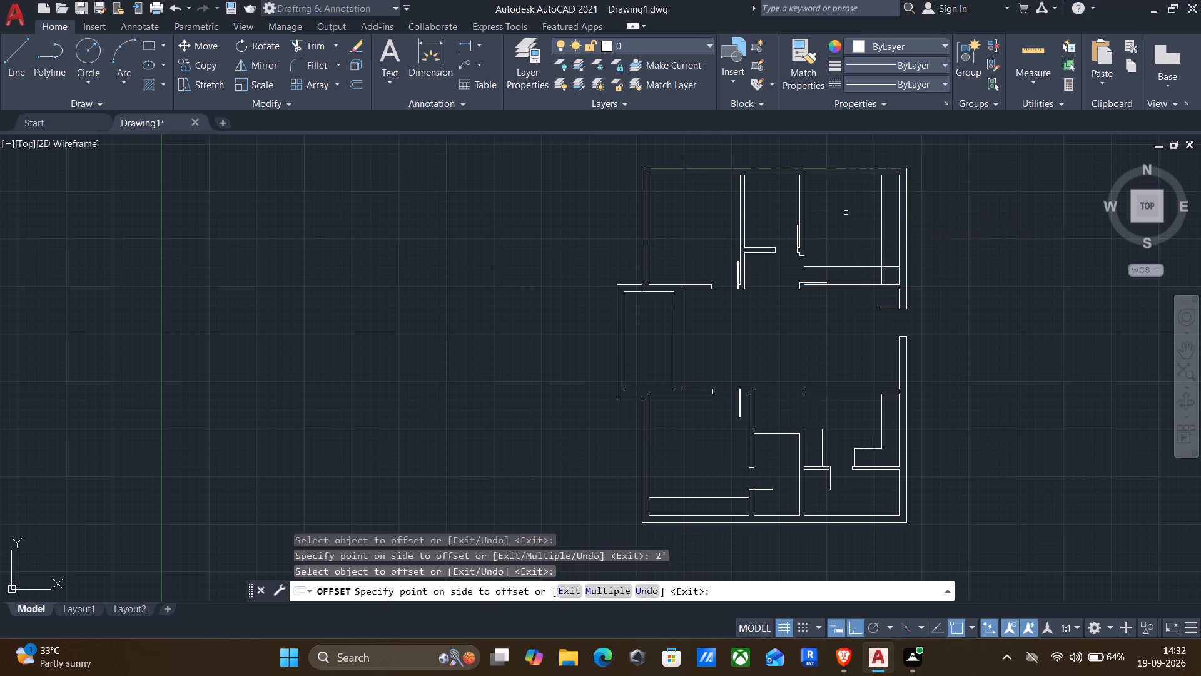
{"action": "key", "text": "Return"}
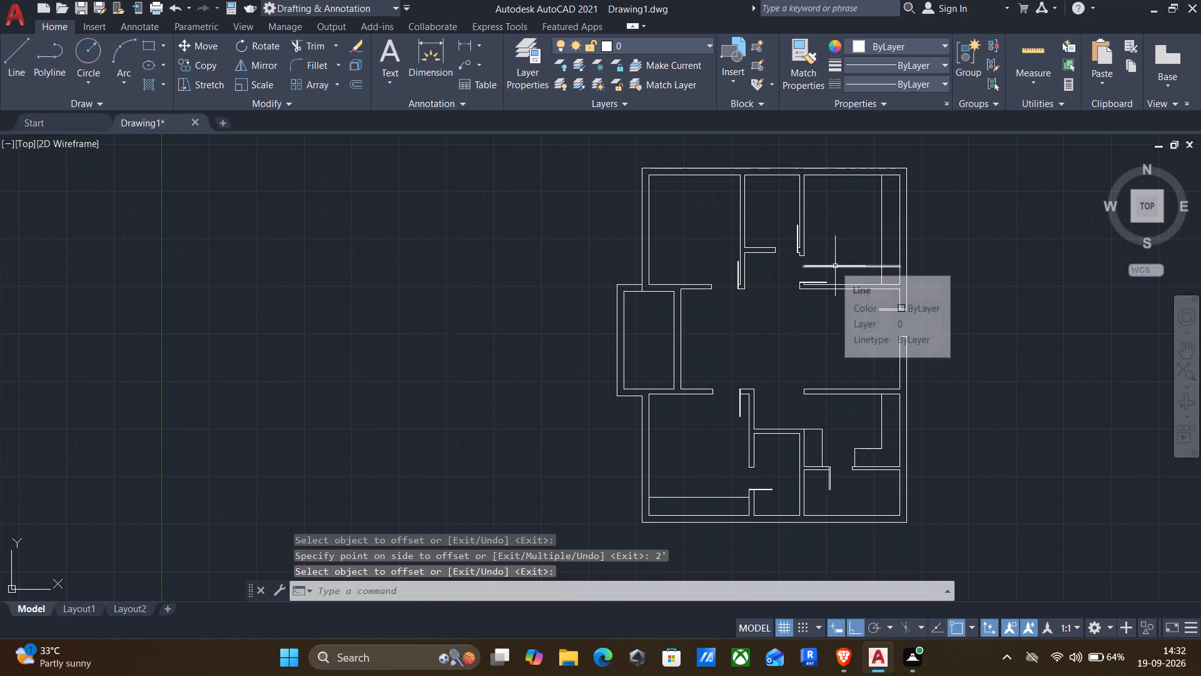
Draw a vertical line from the upper-right room's bottom wall, just right of the door leaf's end, up to the horizontal 2' offset line.
{"action": "key", "text": "l"}
{"action": "key", "text": "Return"}
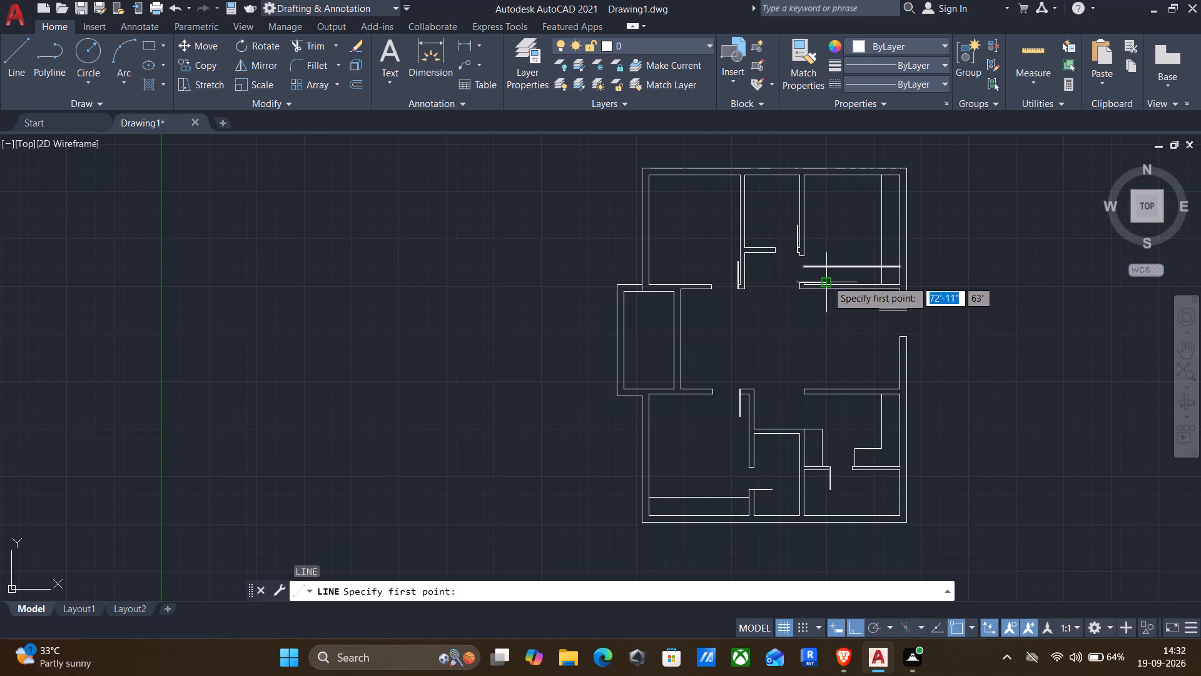
{"action": "scroll", "coordinate": [826, 282], "scroll_direction": "up", "scroll_amount": 3}
{"action": "left_click", "coordinate": [824, 295]}
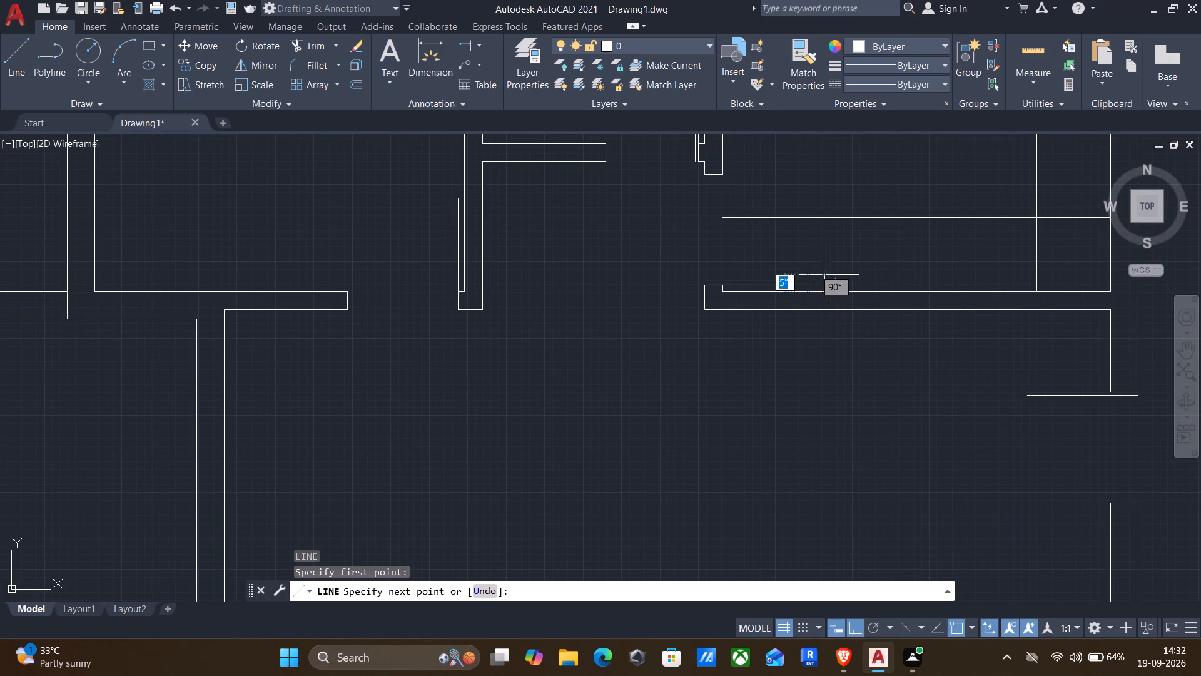
{"action": "left_click", "coordinate": [829, 217]}
{"action": "key", "text": "Return"}
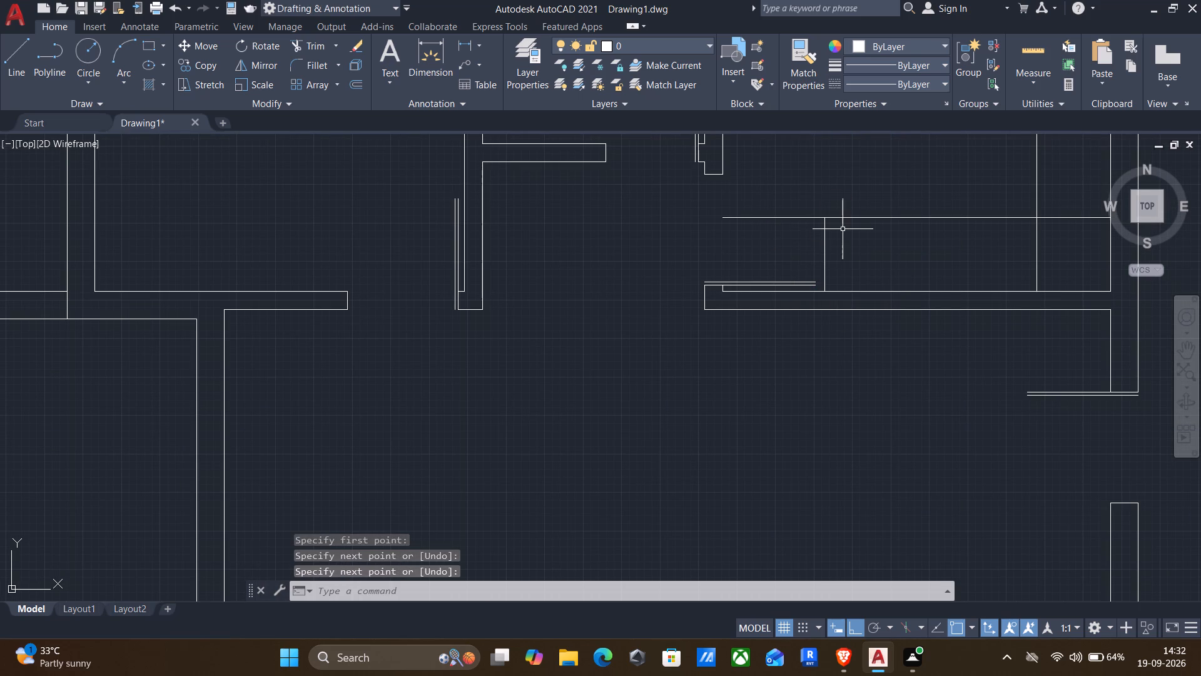
Trim the horizontal offset line left of the short vertical line and both offset lines' overlap at the room's lower-right corner, leaving an L-shaped outline.
{"action": "type", "text": "tr"}
{"action": "key", "text": "Return"}
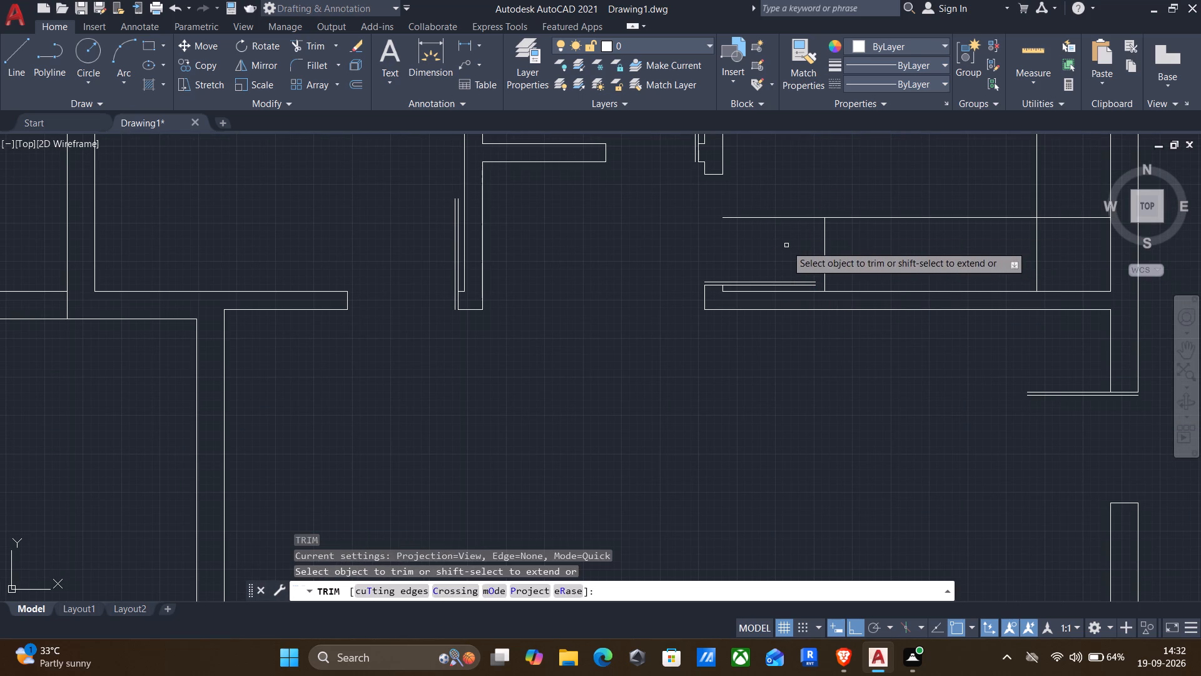
{"action": "left_click_drag", "start_coordinate": [786, 243], "coordinate": [811, 185]}
{"action": "scroll", "coordinate": [880, 209], "scroll_direction": "down", "scroll_amount": 2}
{"action": "scroll", "coordinate": [941, 217], "scroll_direction": "up", "scroll_amount": 1}
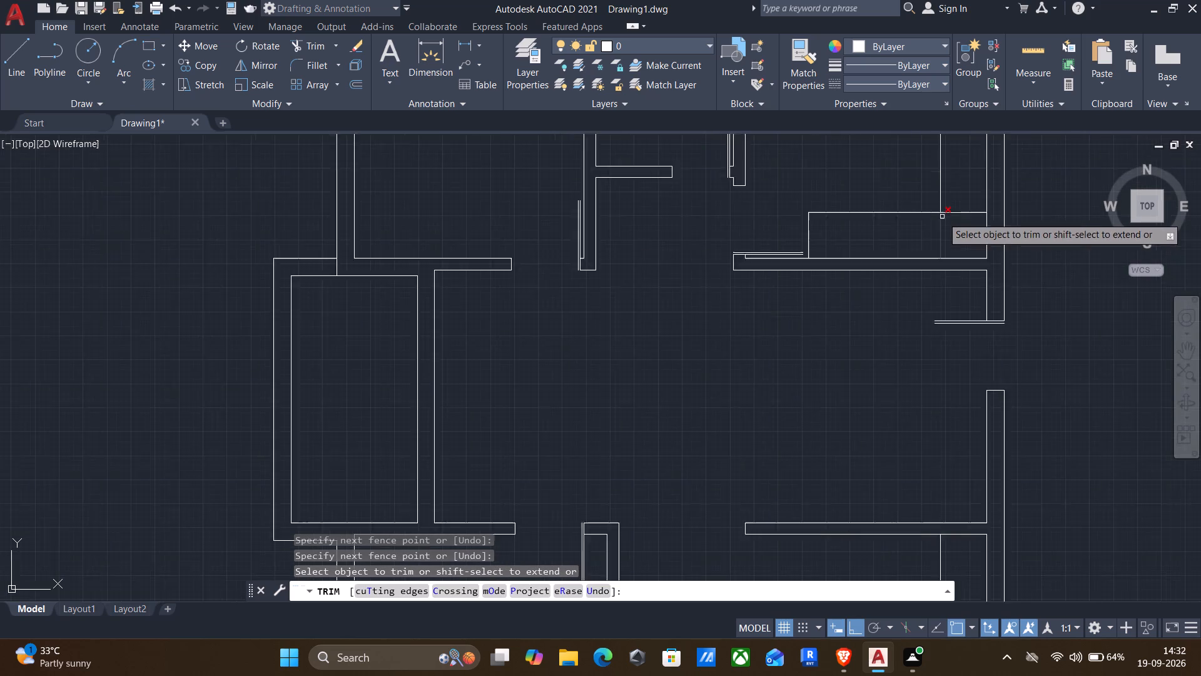
{"action": "scroll", "coordinate": [942, 217], "scroll_direction": "up", "scroll_amount": 2}
{"action": "left_click_drag", "start_coordinate": [963, 186], "coordinate": [900, 243]}
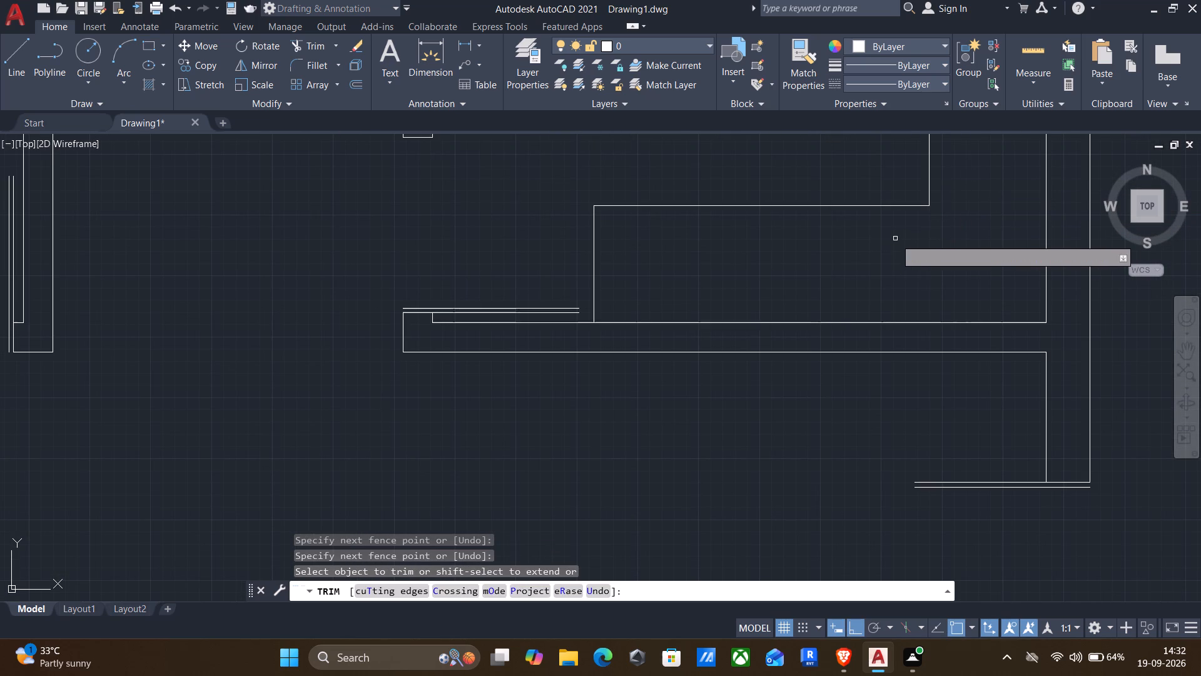
{"action": "scroll", "coordinate": [894, 227], "scroll_direction": "down", "scroll_amount": 2}
{"action": "key", "text": "Escape"}
Draw a horizontal line in the upper-right room from the vertical 2' offset line to the right exterior wall's inner line, partway up.
{"action": "middle_click_drag", "start_coordinate": [873, 190], "coordinate": [872, 319]}
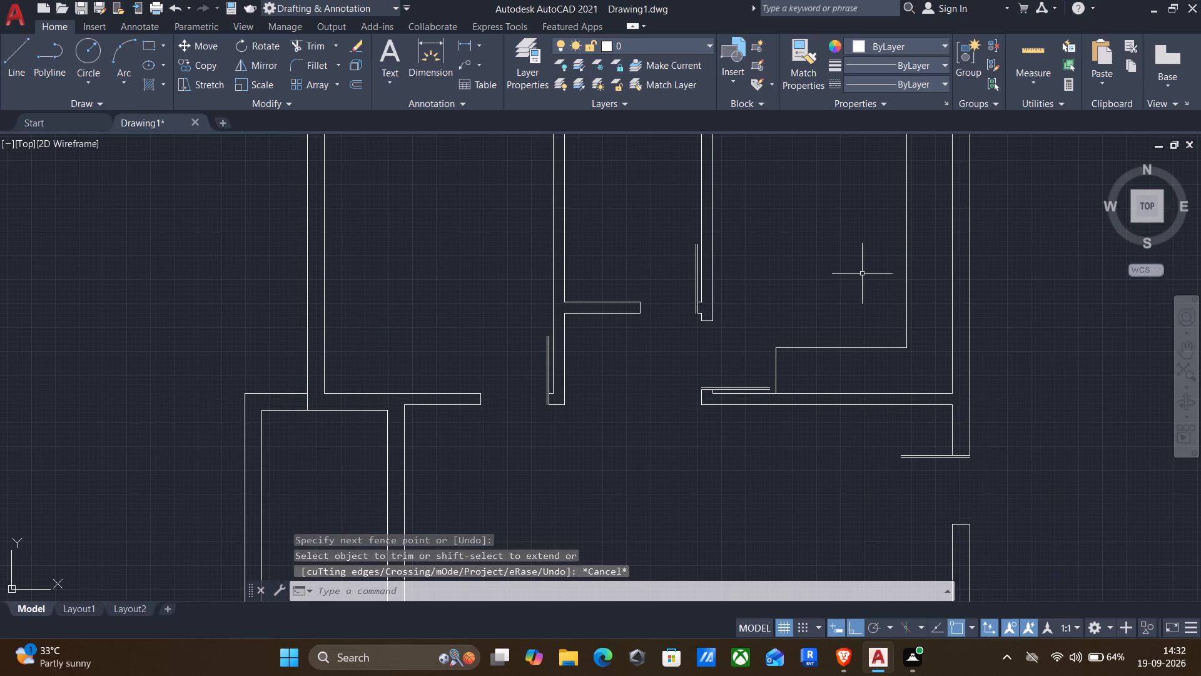
{"action": "key", "text": "l"}
{"action": "key", "text": "Return"}
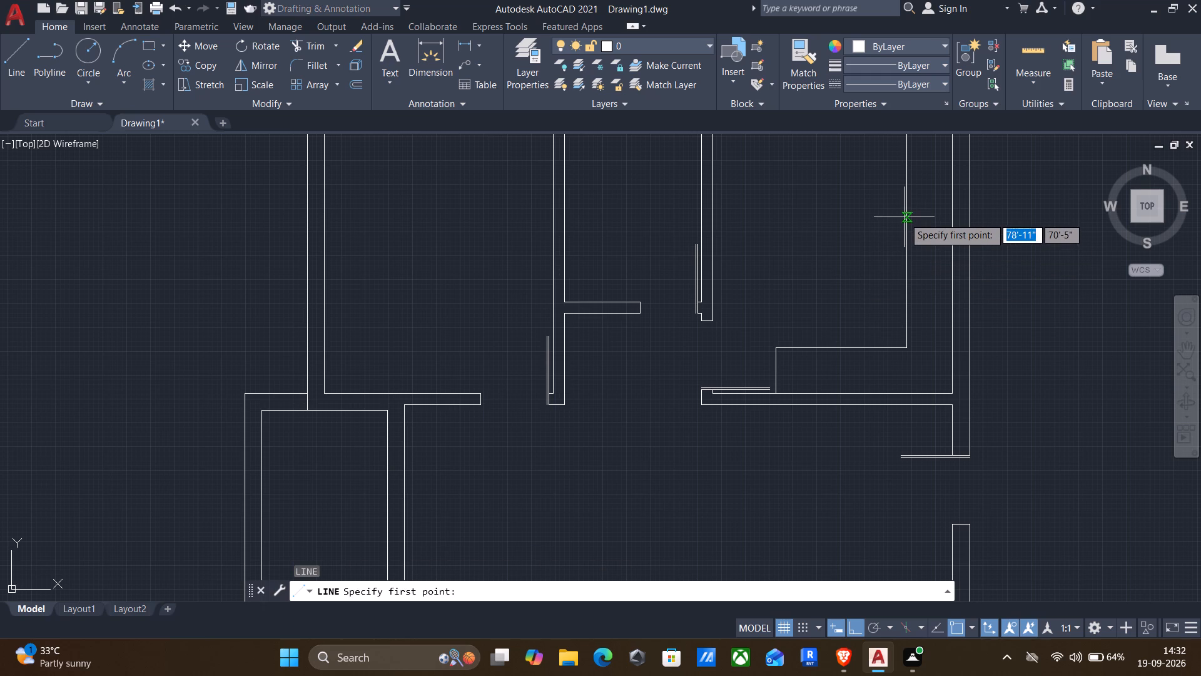
{"action": "left_click", "coordinate": [910, 240]}
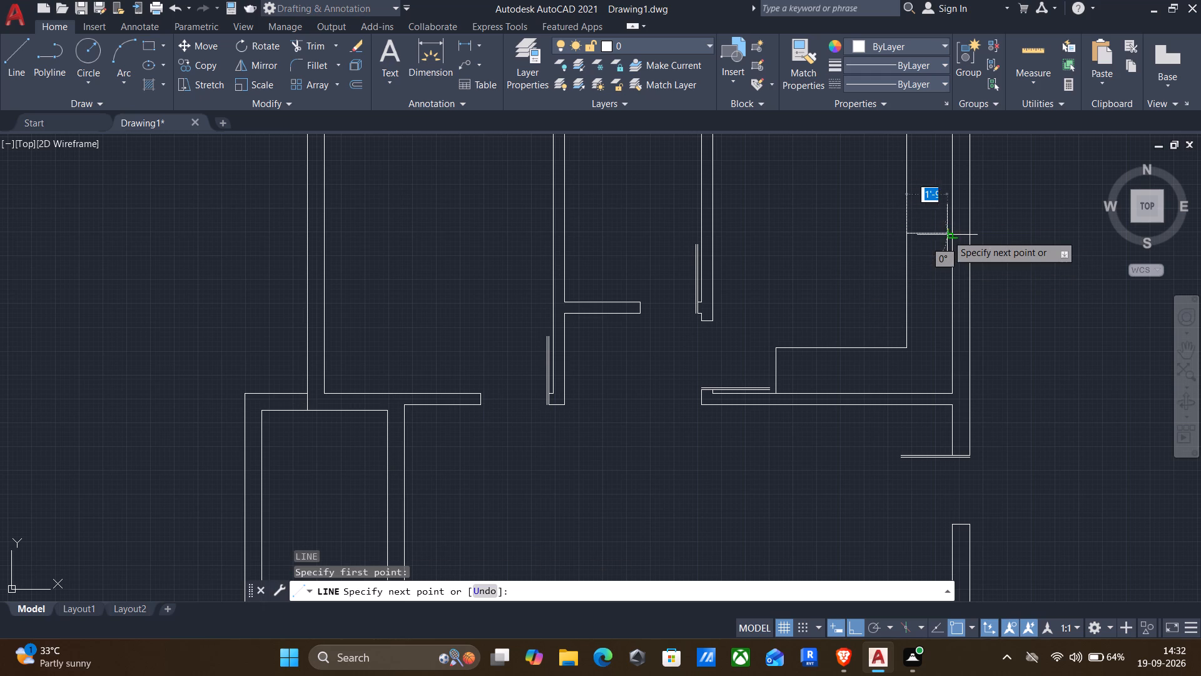
{"action": "left_click", "coordinate": [948, 235]}
{"action": "key", "text": "Return"}
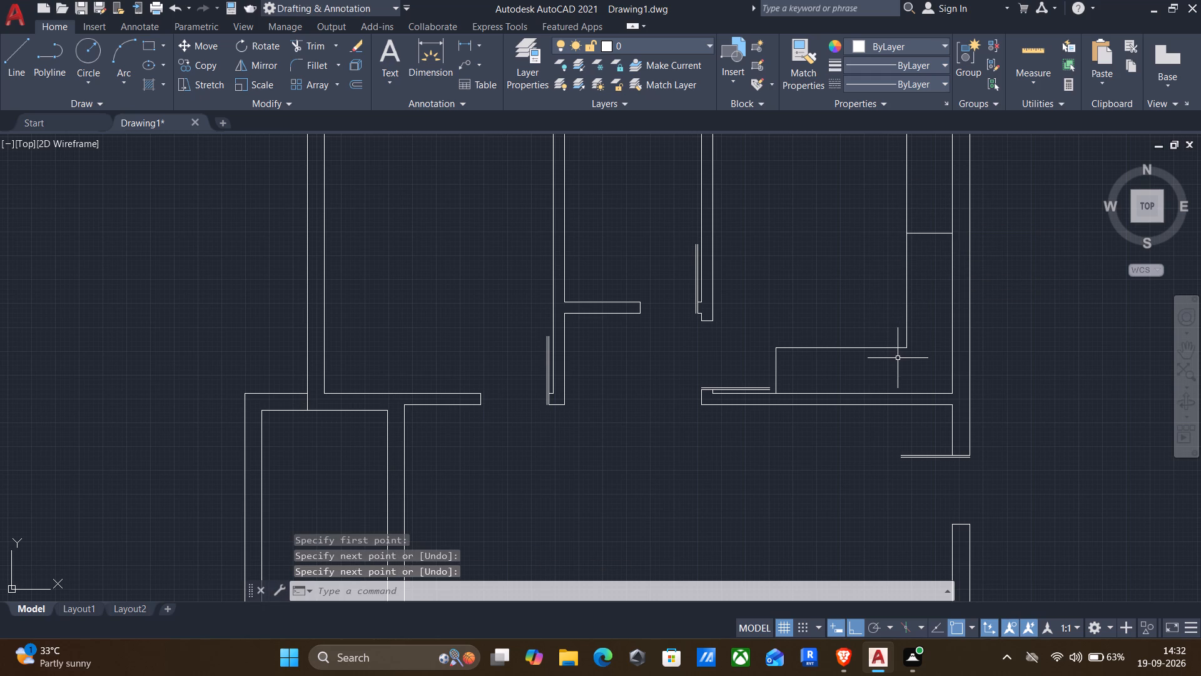
Extend the upper-right room's horizontal 2' offset line to the right exterior wall's inner line.
{"action": "type", "text": "ex"}
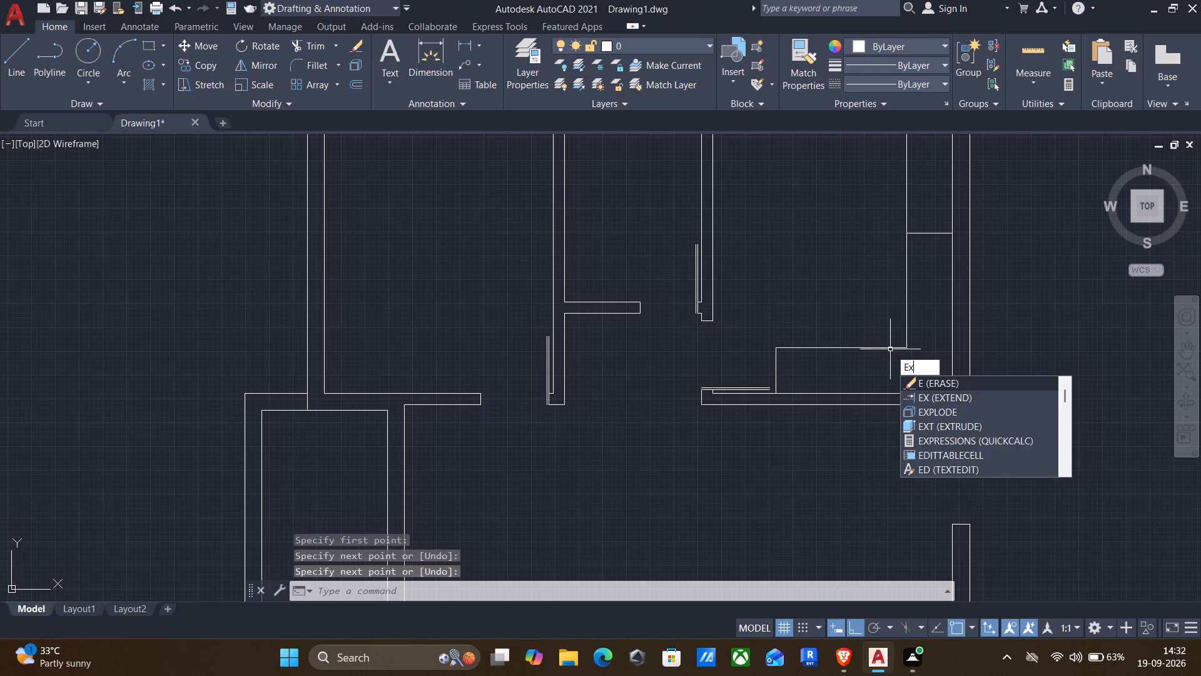
{"action": "key", "text": "Return"}
{"action": "left_click_drag", "start_coordinate": [880, 367], "coordinate": [879, 311]}
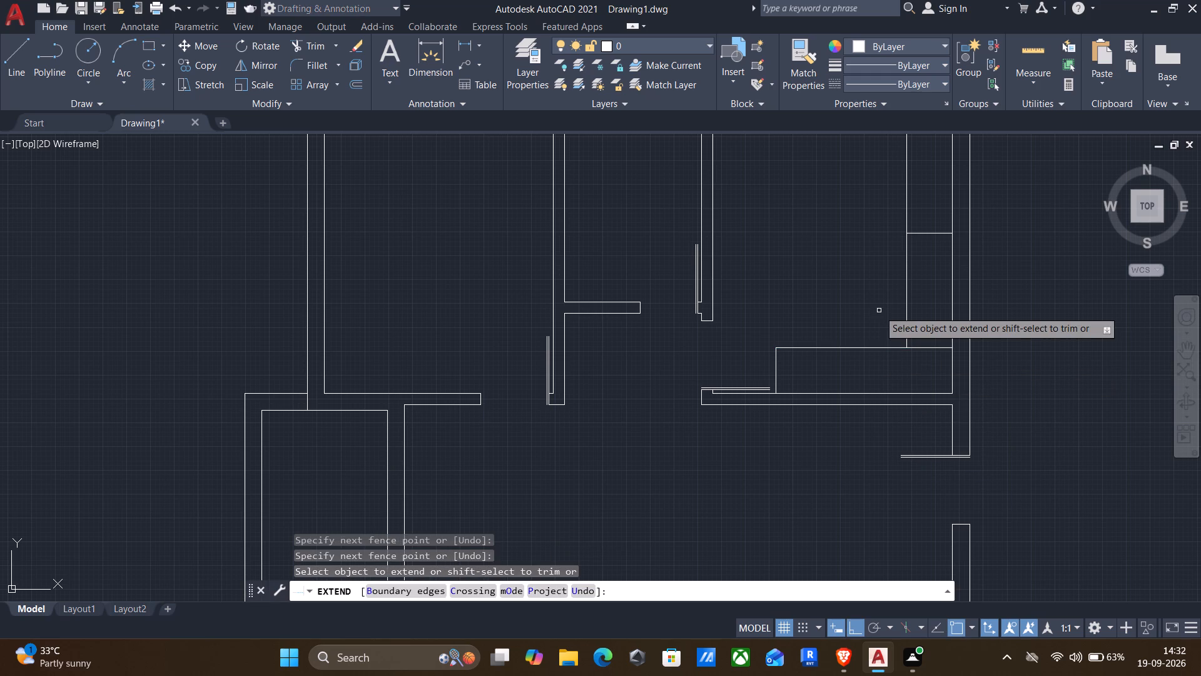
{"action": "key", "text": "Escape"}
Trim the upper-right room's vertical offset line between the short horizontal line and the lower offset line, leaving two separate rectangles.
{"action": "type", "text": "tr"}
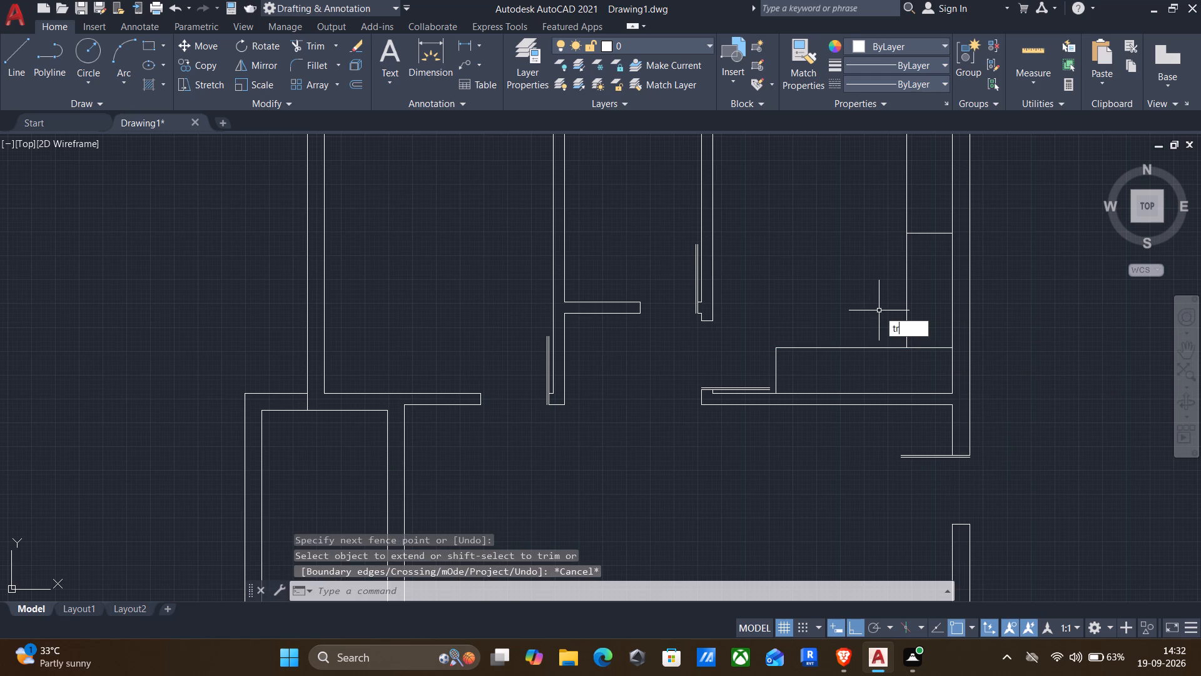
{"action": "key", "text": "Return"}
{"action": "left_click_drag", "start_coordinate": [915, 280], "coordinate": [874, 292]}
{"action": "scroll", "coordinate": [868, 292], "scroll_direction": "down", "scroll_amount": 1}
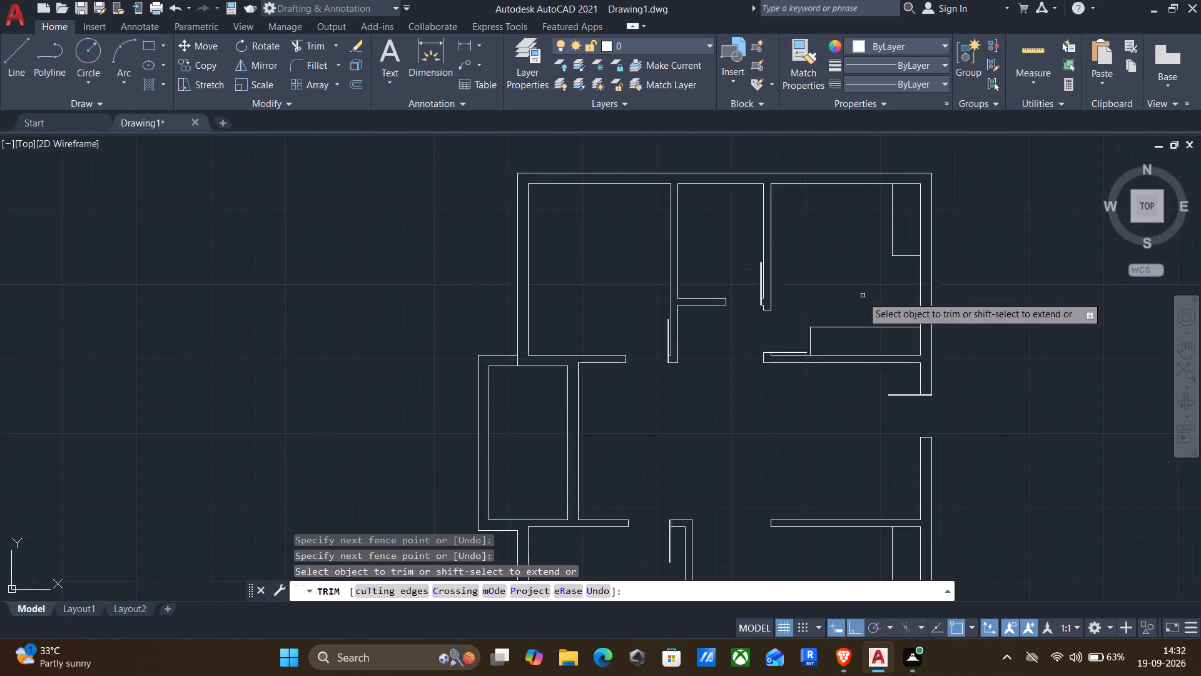
{"action": "scroll", "coordinate": [861, 297], "scroll_direction": "down", "scroll_amount": 1}
{"action": "middle_click_drag", "start_coordinate": [819, 382], "coordinate": [833, 335]}
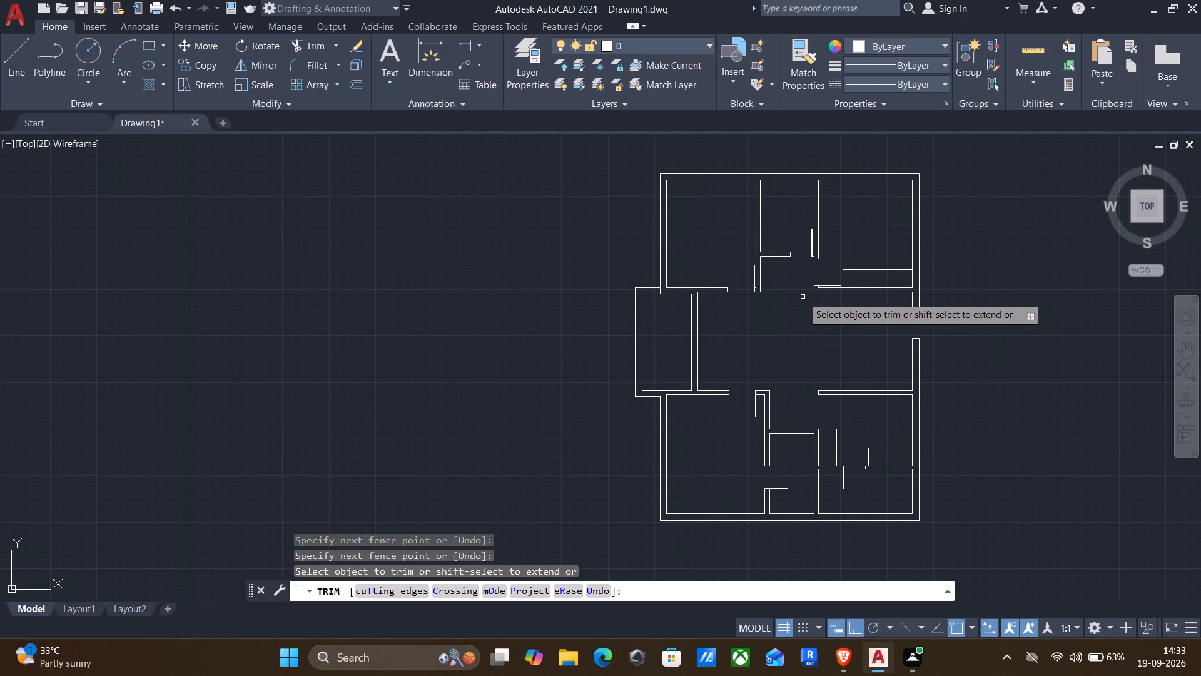
{"action": "middle_click_drag", "start_coordinate": [789, 327], "coordinate": [846, 268]}
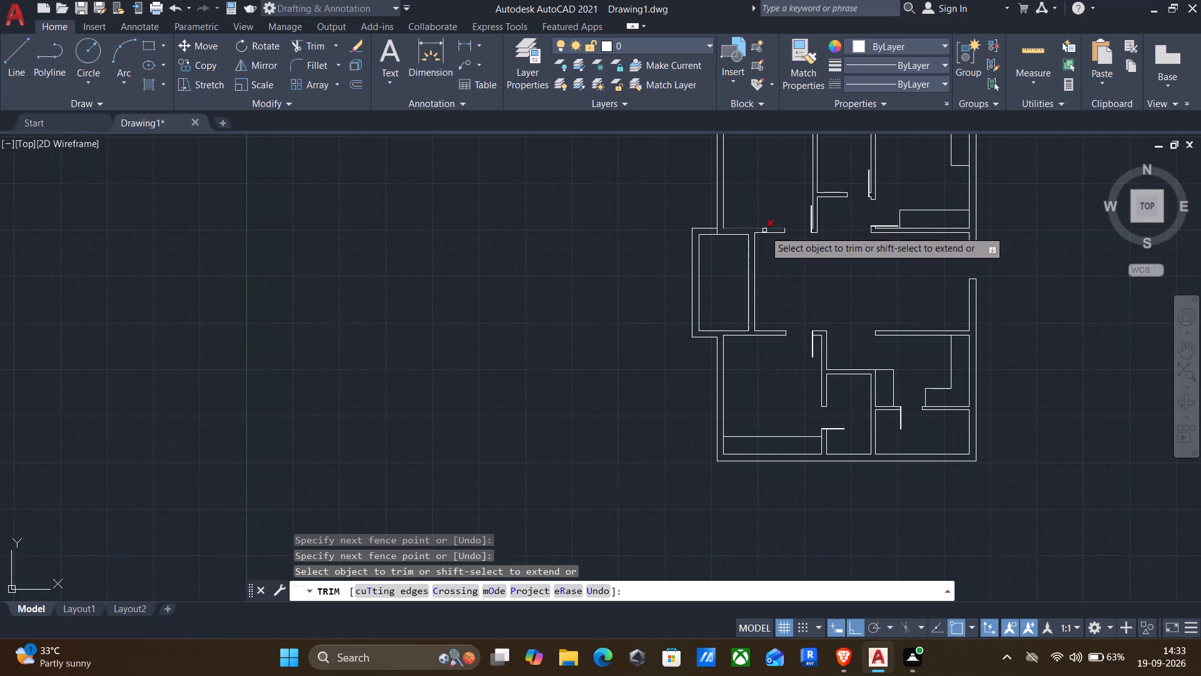
{"action": "key", "text": "Escape"}
Offset the inner line of the upper-left room's bottom wall 2' upward into the room.
{"action": "key", "text": "o"}
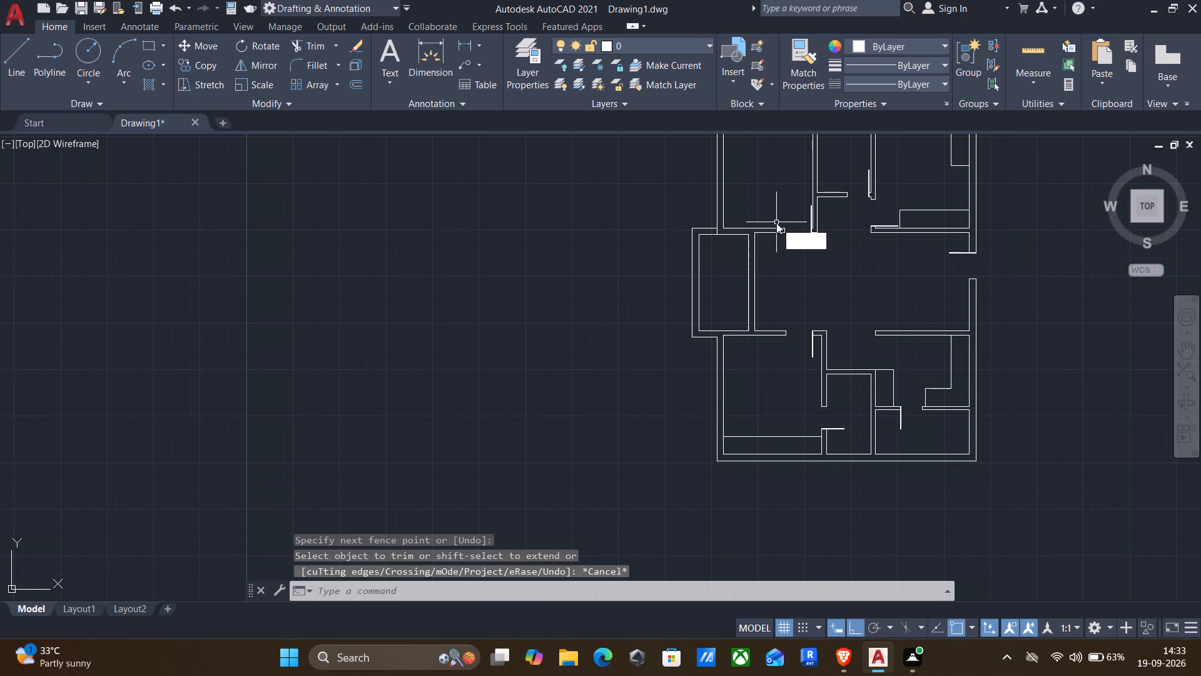
{"action": "key", "text": "Return"}
{"action": "scroll", "coordinate": [767, 237], "scroll_direction": "up", "scroll_amount": 2}
{"action": "left_click_drag", "start_coordinate": [766, 232], "coordinate": [766, 226]}
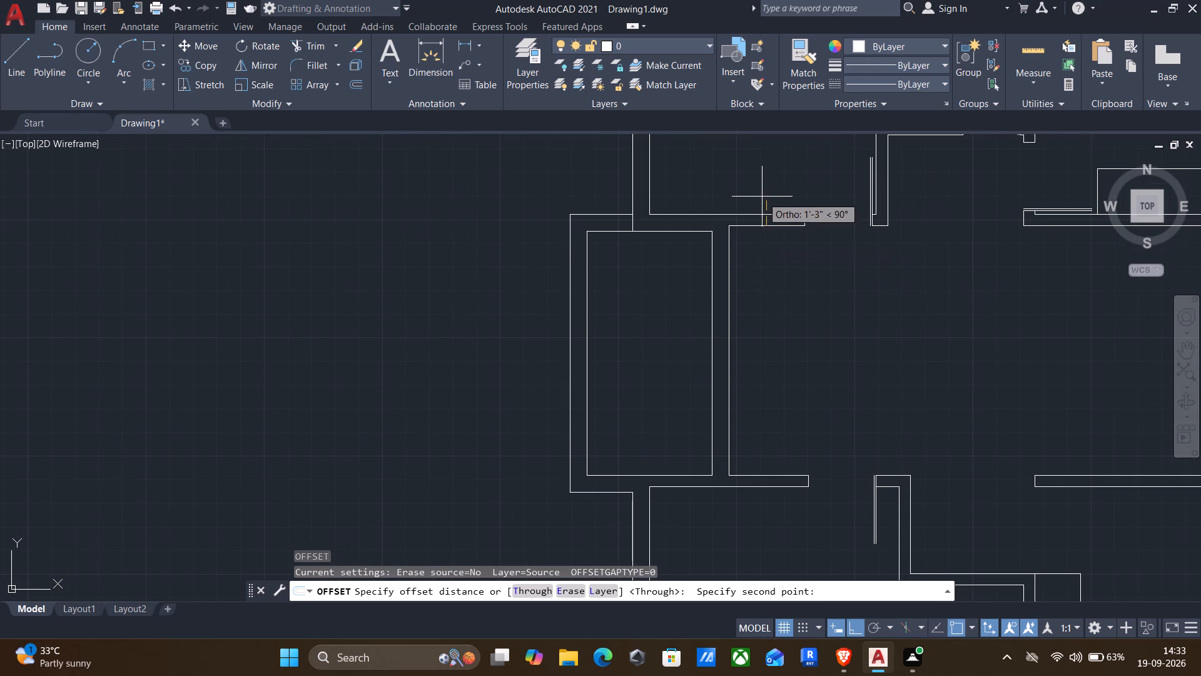
{"action": "left_click", "coordinate": [762, 197]}
{"action": "left_click", "coordinate": [749, 214]}
{"action": "type", "text": "2'"}
{"action": "key", "text": "Return"}
Offset the inner line of the upper-left room's right wall 2' leftward into the room.
{"action": "scroll", "coordinate": [753, 190], "scroll_direction": "down", "scroll_amount": 2}
{"action": "middle_click_drag", "start_coordinate": [771, 212], "coordinate": [764, 250]}
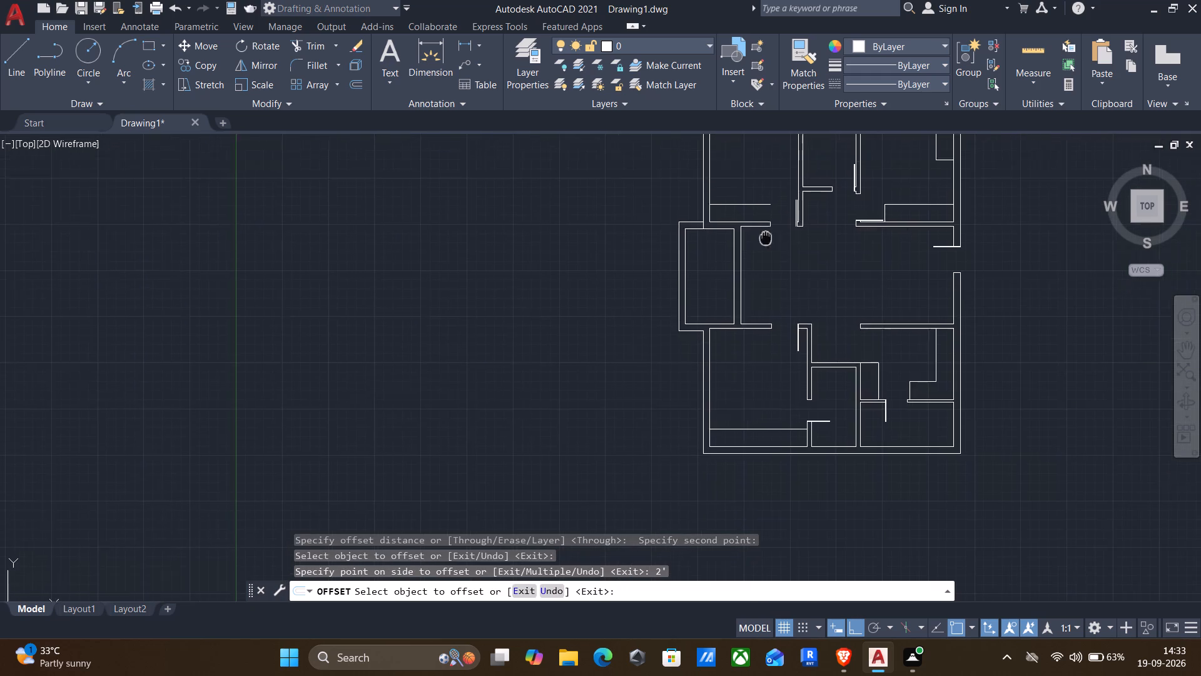
{"action": "middle_click_drag", "start_coordinate": [764, 250], "coordinate": [761, 288]}
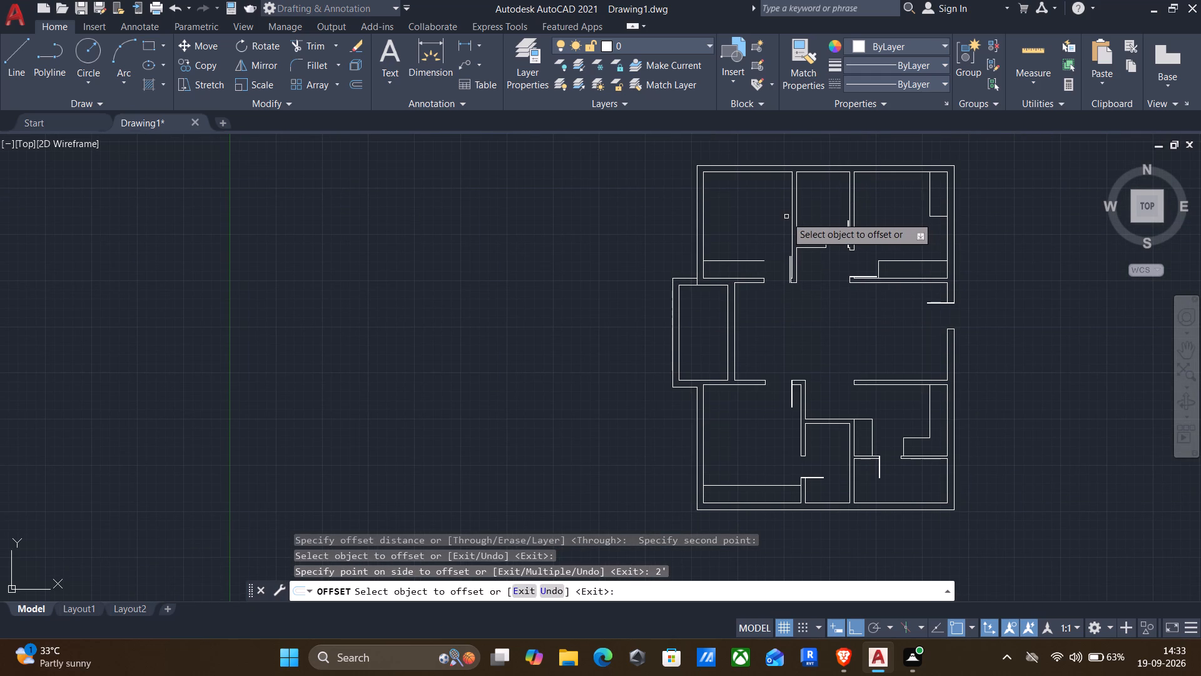
{"action": "left_click", "coordinate": [791, 210]}
{"action": "type", "text": "2'"}
{"action": "key", "text": "Return"}
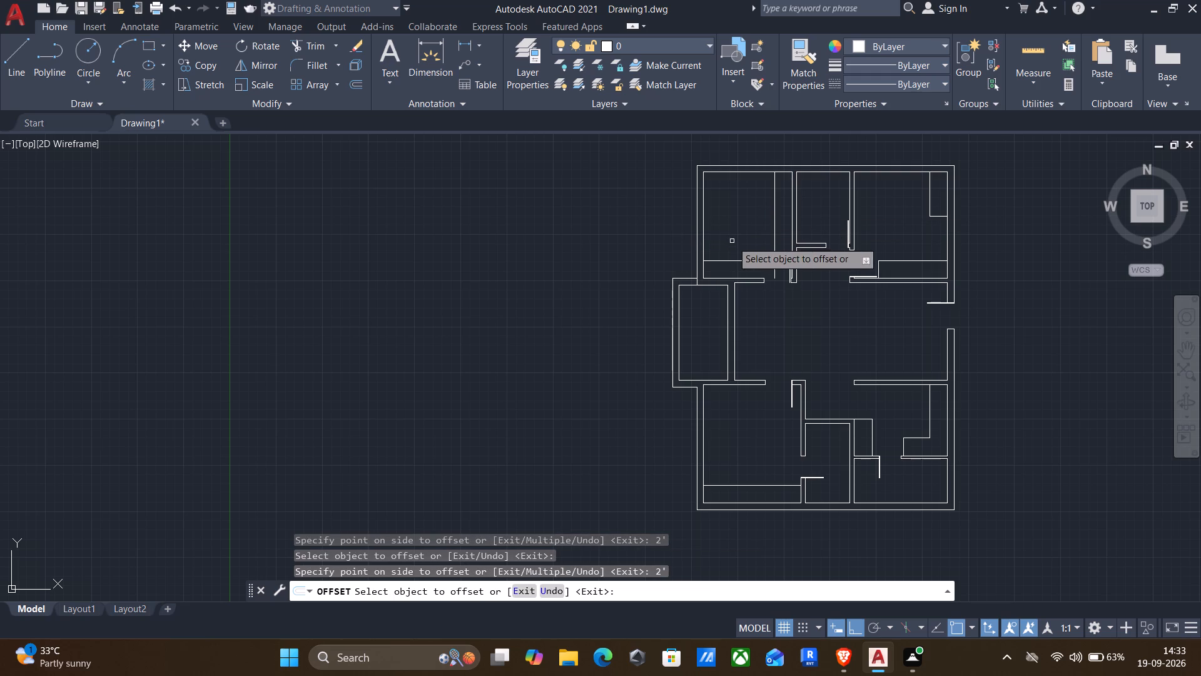
{"action": "key", "text": "Return"}
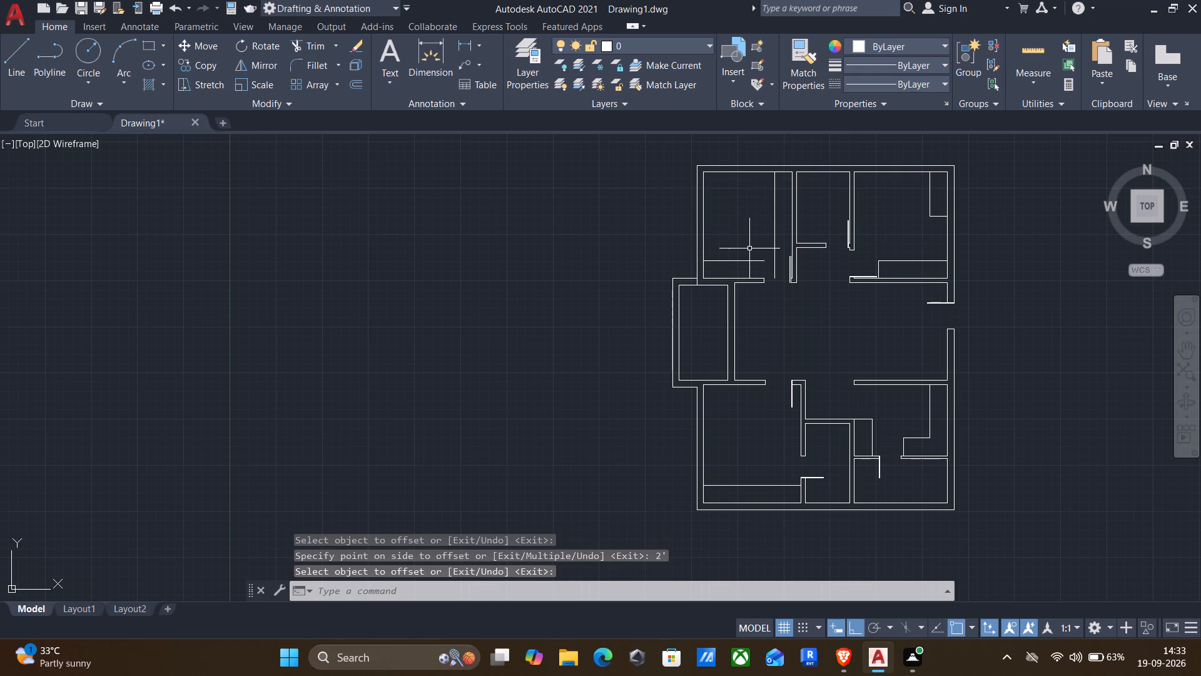
Draw a horizontal line from the upper-left room's vertical offset line to its right wall, a little above the door leaf's end.
{"action": "key", "text": "l"}
{"action": "key", "text": "Return"}
{"action": "scroll", "coordinate": [783, 253], "scroll_direction": "up", "scroll_amount": 2}
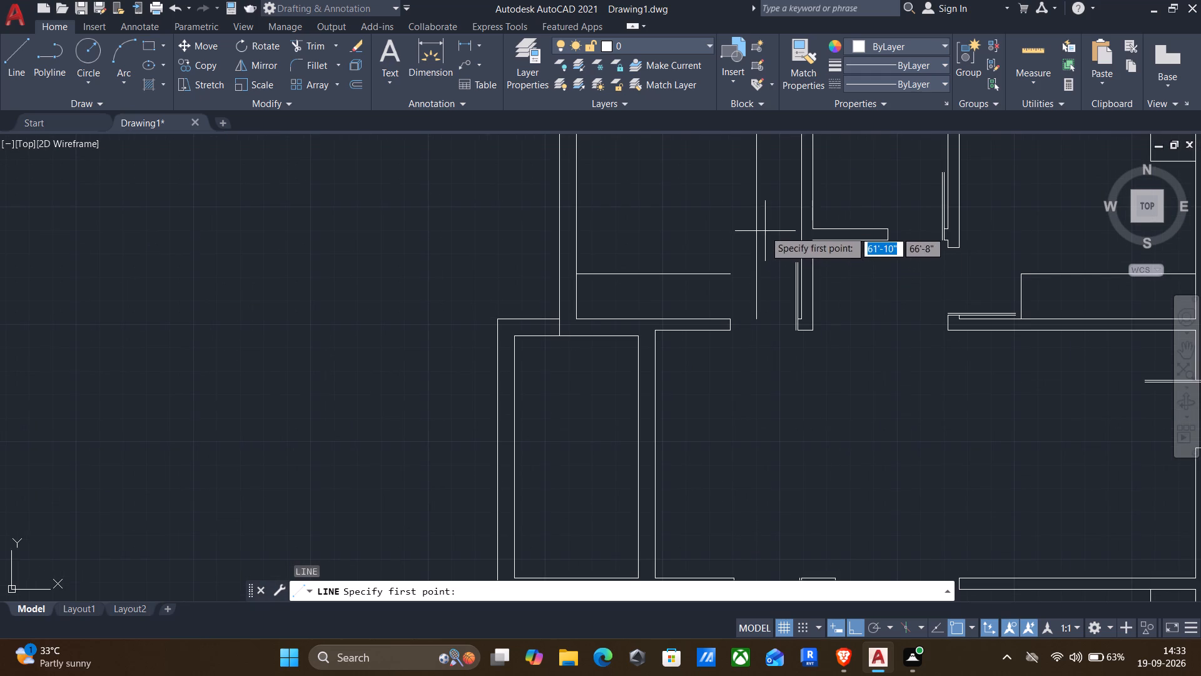
{"action": "left_click", "coordinate": [756, 217]}
{"action": "left_click", "coordinate": [804, 216]}
{"action": "key", "text": "Return"}
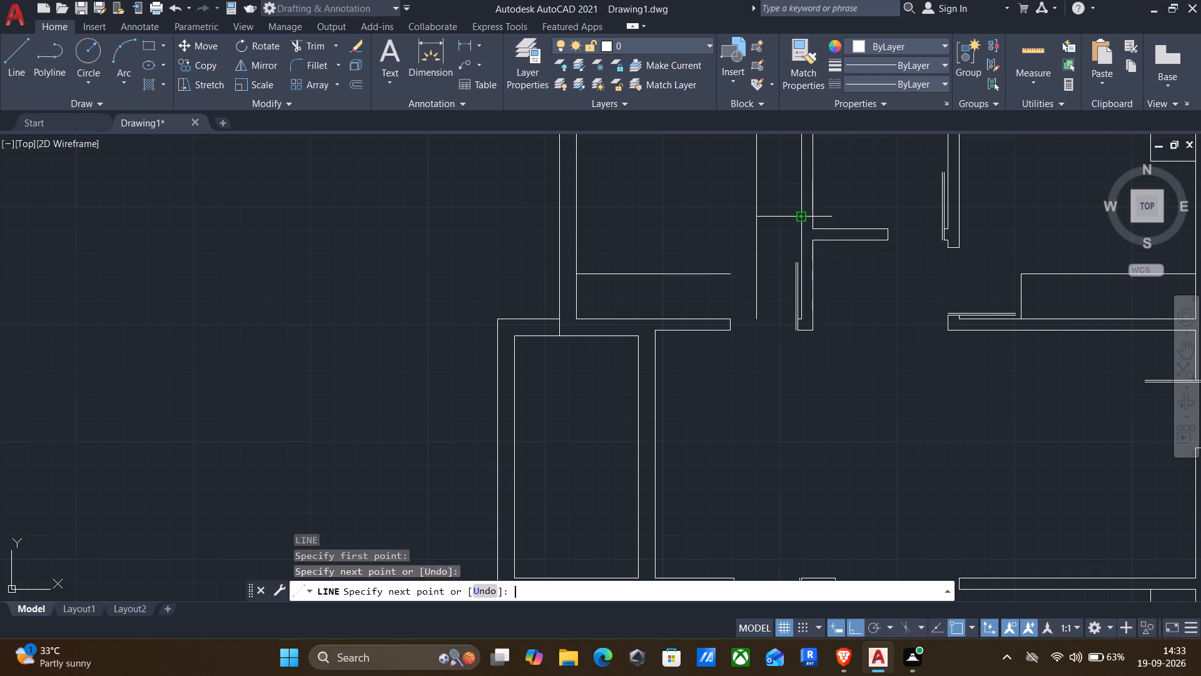
Draw a vertical line from the upper-left room's bottom wall, just left of the door opening, up to the horizontal 2' offset line.
{"action": "key", "text": "Return"}
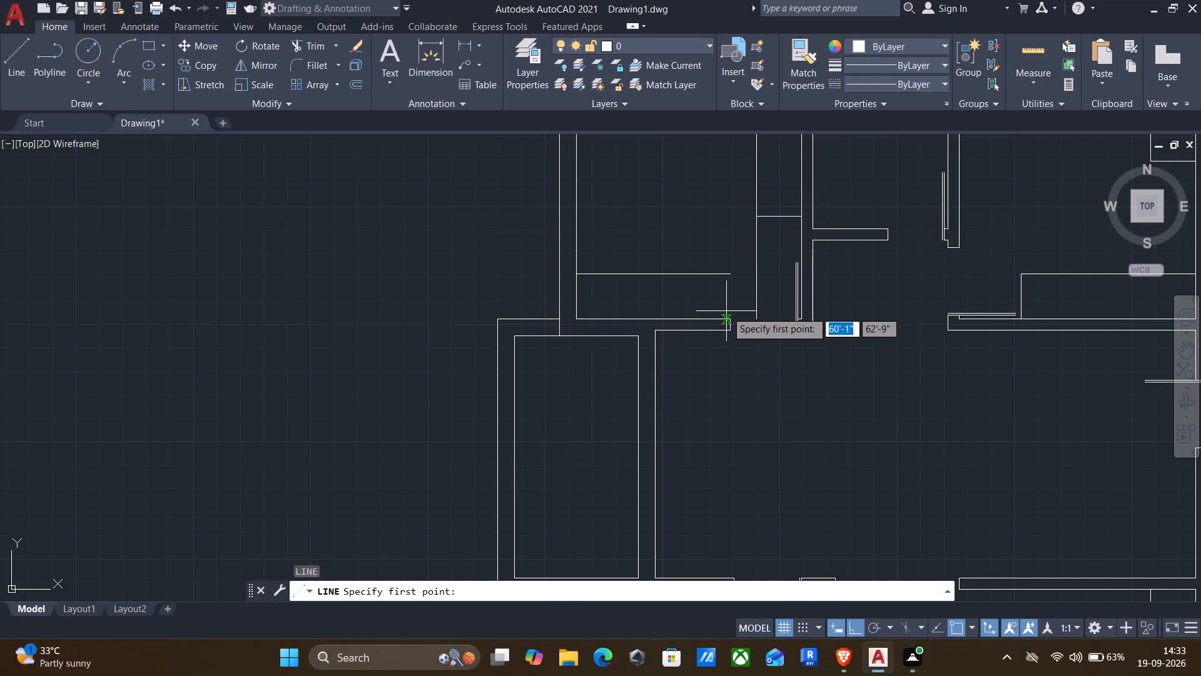
{"action": "left_click", "coordinate": [717, 314]}
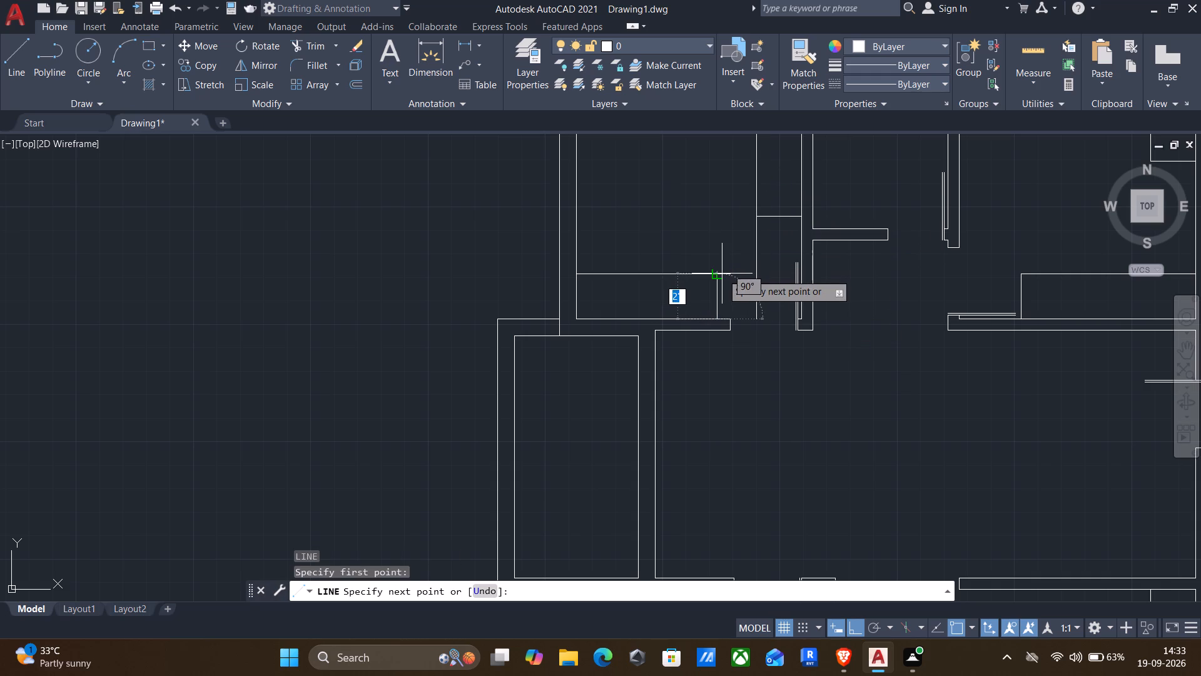
{"action": "left_click", "coordinate": [722, 274]}
{"action": "key", "text": "Return"}
Trim the end of the upper-left room's horizontal offset line that sticks out past the short vertical line.
{"action": "key", "text": "t"}
{"action": "key", "text": "r"}
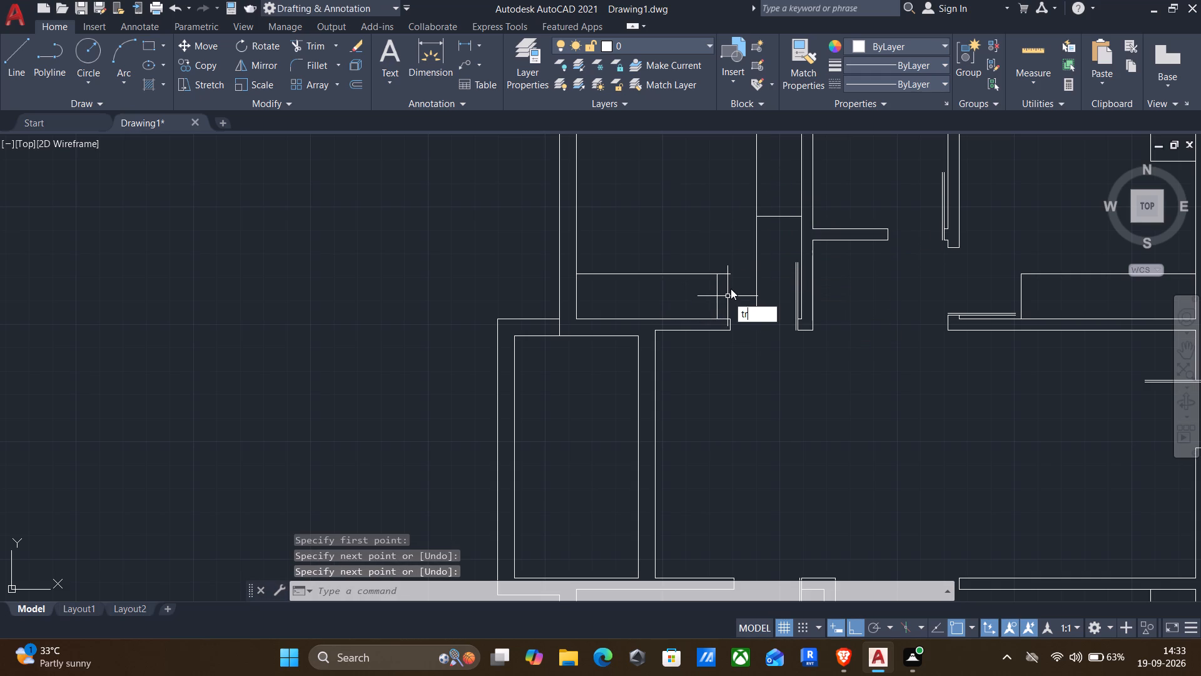
{"action": "key", "text": "Return"}
{"action": "scroll", "coordinate": [729, 278], "scroll_direction": "up", "scroll_amount": 2}
{"action": "left_click_drag", "start_coordinate": [714, 284], "coordinate": [719, 232]}
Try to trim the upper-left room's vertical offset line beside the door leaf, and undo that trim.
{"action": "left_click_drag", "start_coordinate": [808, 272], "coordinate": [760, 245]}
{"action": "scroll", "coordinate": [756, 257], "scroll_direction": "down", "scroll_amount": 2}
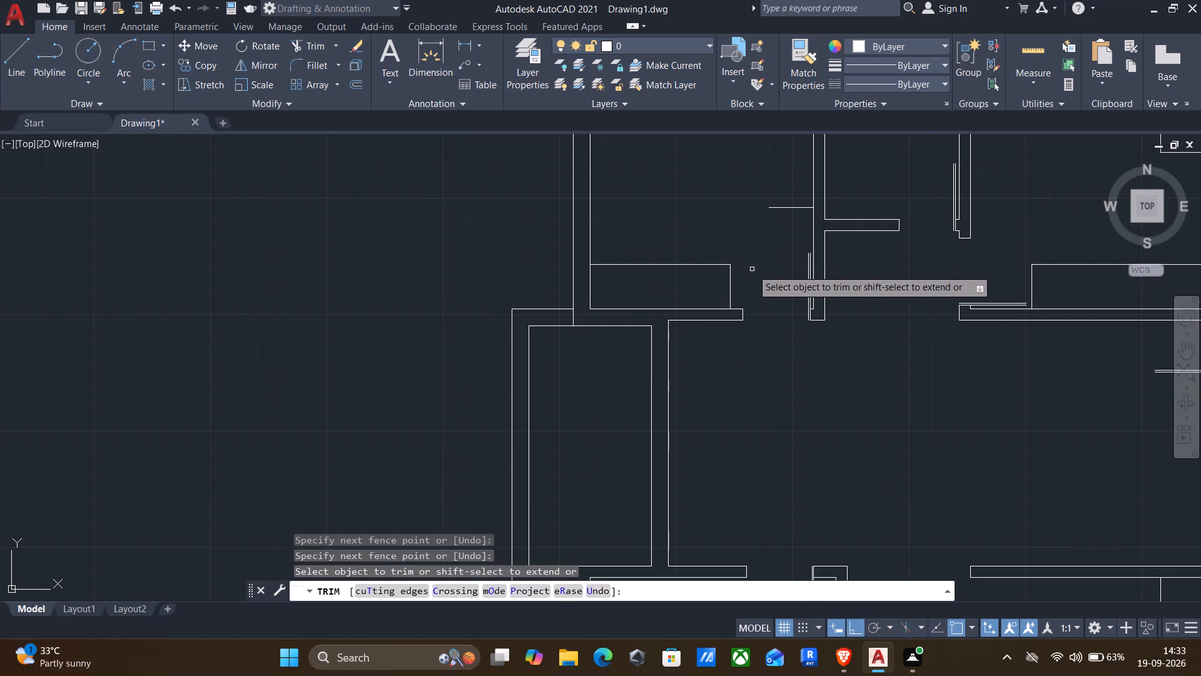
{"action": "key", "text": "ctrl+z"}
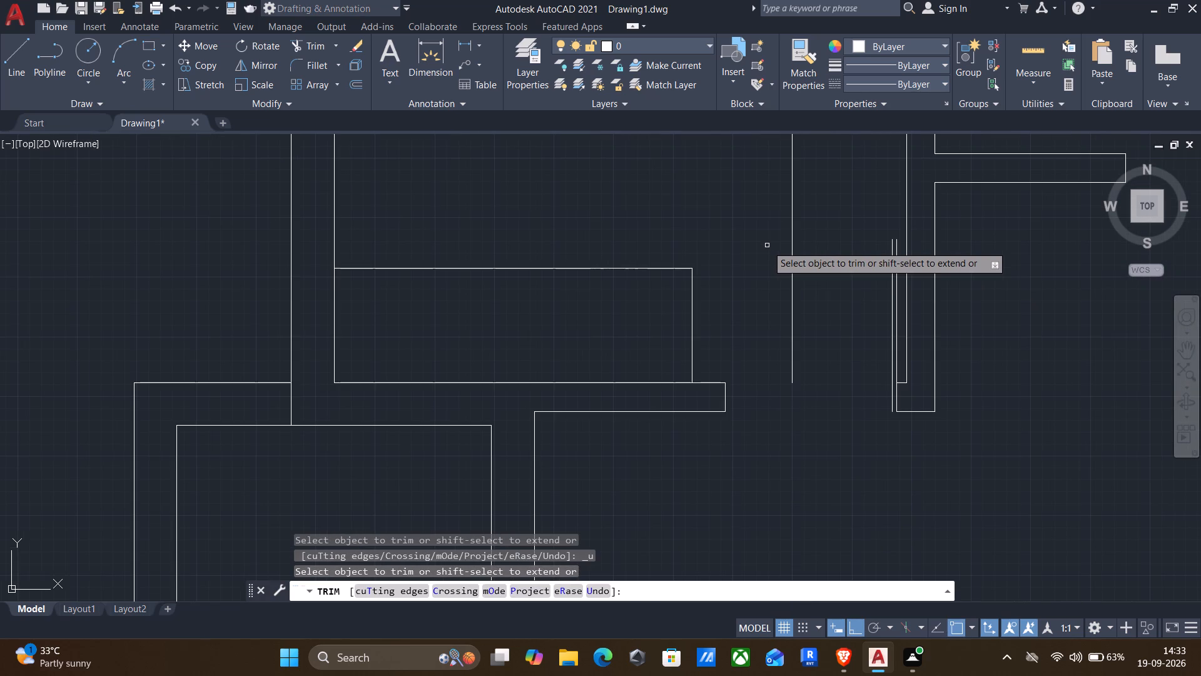
Trim the upper-left room's vertical offset line below the short horizontal line, leaving a closed rectangle along the right wall.
{"action": "scroll", "coordinate": [806, 218], "scroll_direction": "down", "scroll_amount": 2}
{"action": "left_click_drag", "start_coordinate": [808, 219], "coordinate": [784, 210]}
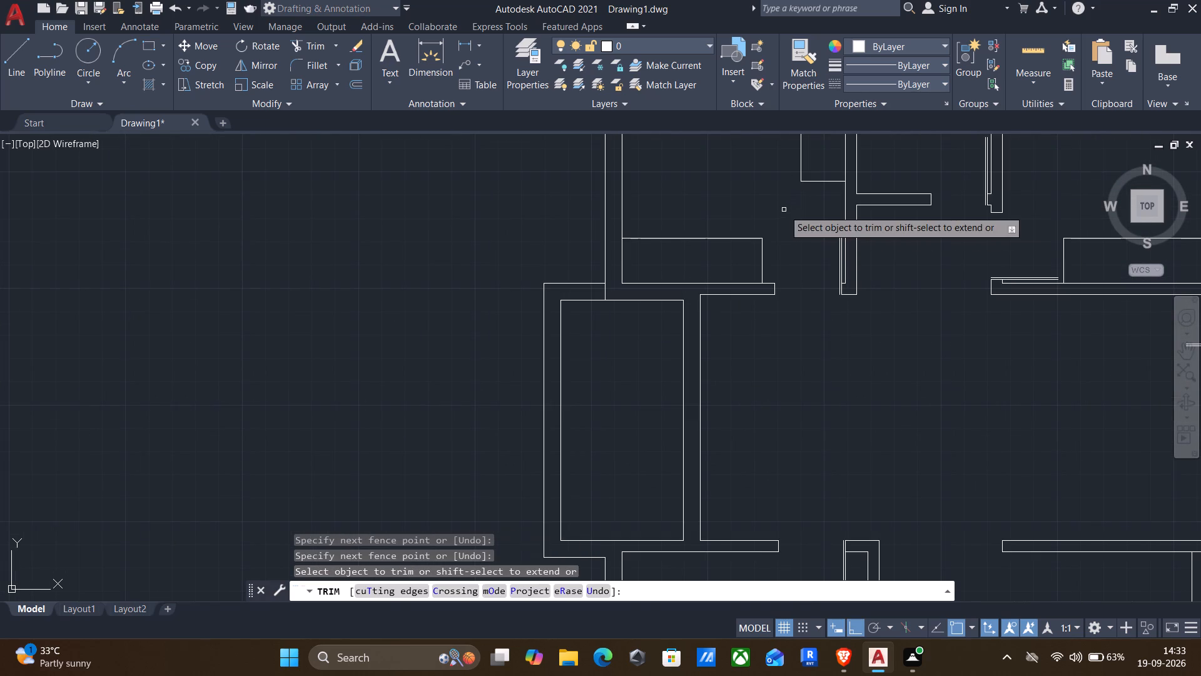
{"action": "scroll", "coordinate": [782, 214], "scroll_direction": "down", "scroll_amount": 2}
{"action": "middle_click_drag", "start_coordinate": [796, 281], "coordinate": [753, 294]}
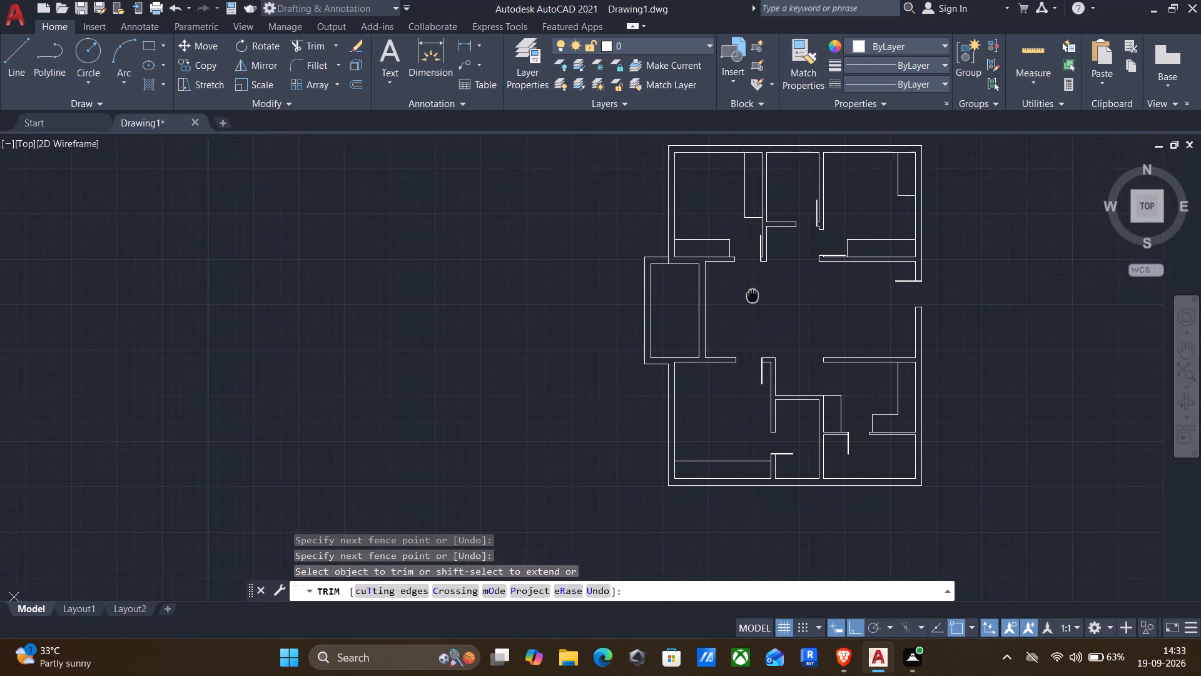
{"action": "middle_click_drag", "start_coordinate": [753, 294], "coordinate": [749, 294]}
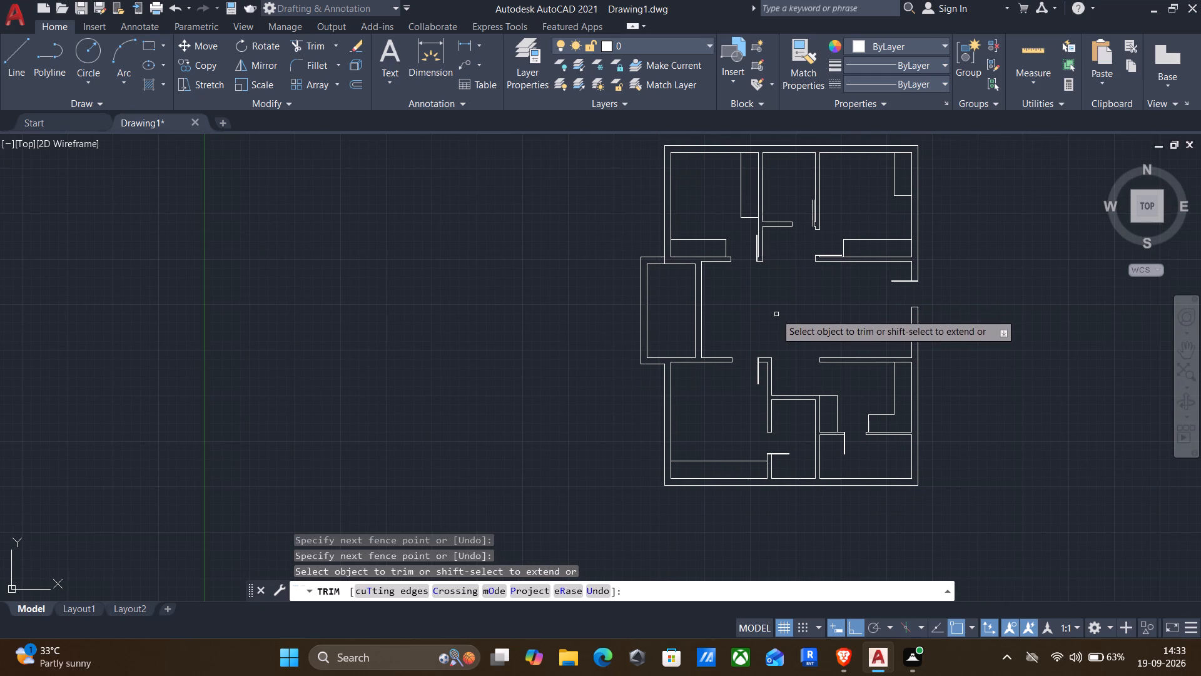
{"action": "middle_click_drag", "start_coordinate": [774, 312], "coordinate": [742, 295]}
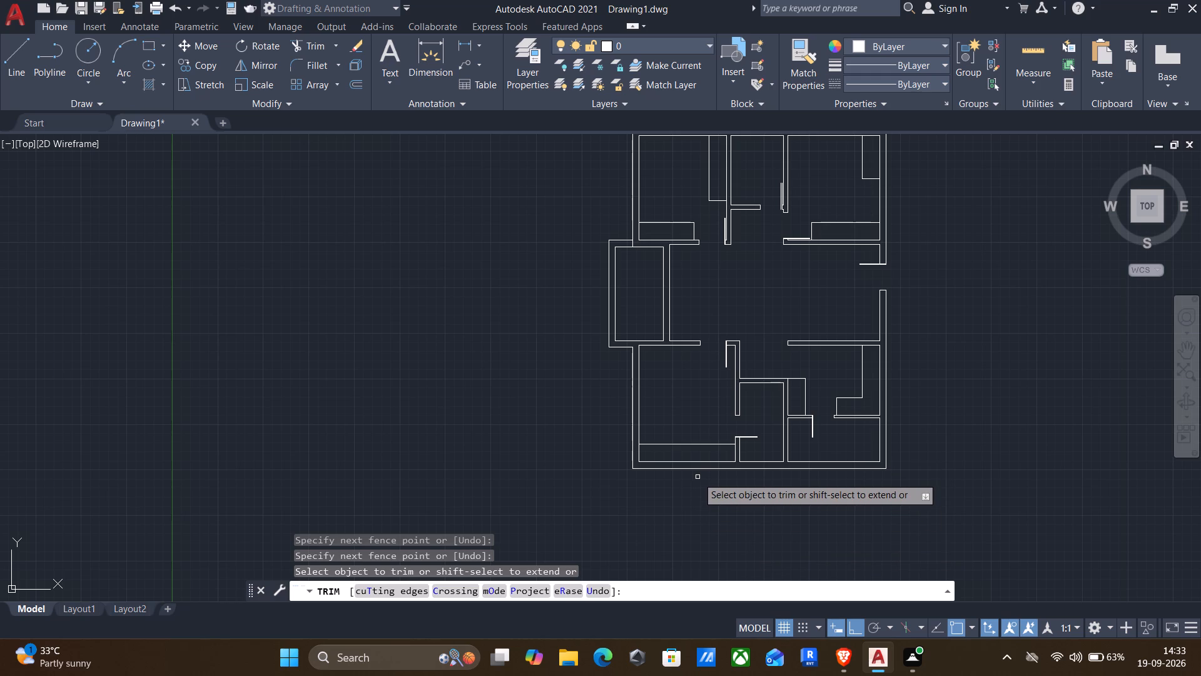
{"action": "key", "text": "Escape"}
Draw a vertical line across the lower-left room's bottom 2' strip, from the bottom wall up to the offset line, slightly right of its middle.
{"action": "key", "text": "l"}
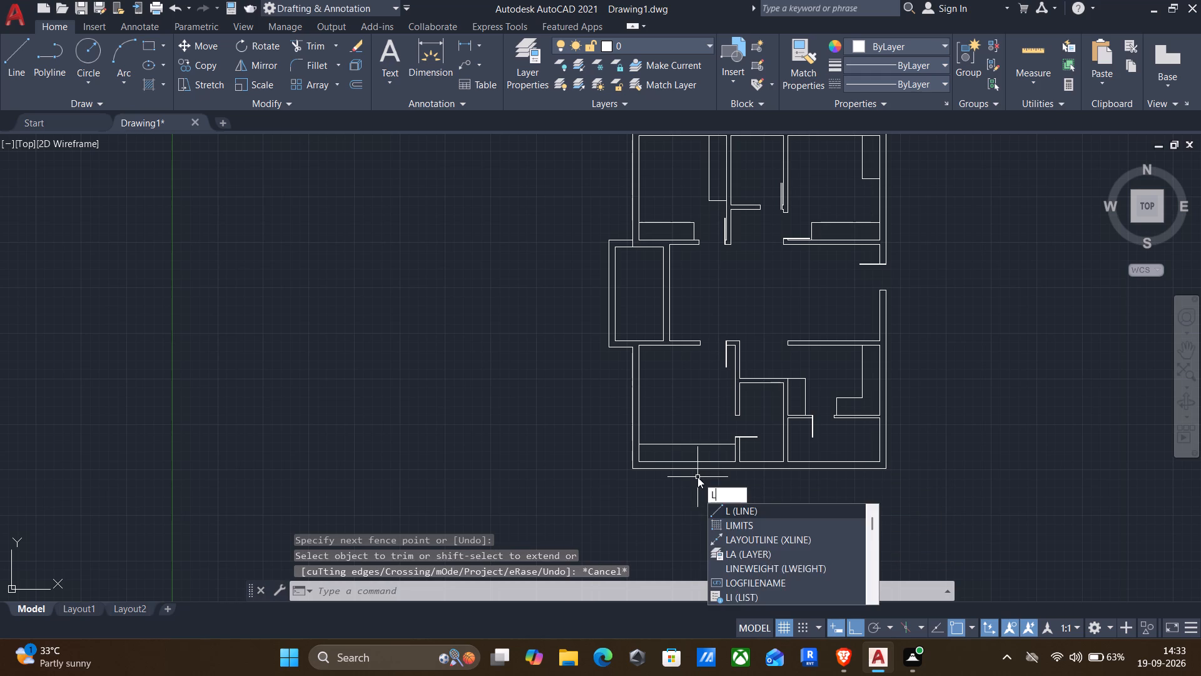
{"action": "key", "text": "Return"}
{"action": "scroll", "coordinate": [703, 446], "scroll_direction": "up", "scroll_amount": 3}
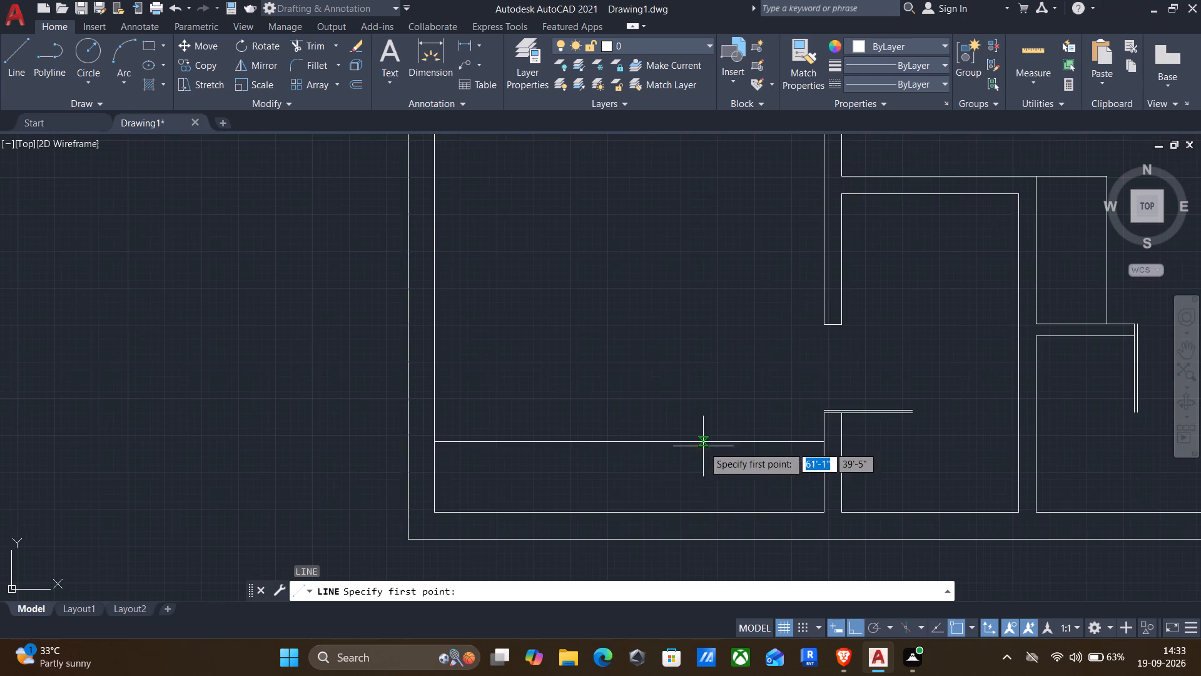
{"action": "left_click", "coordinate": [652, 511]}
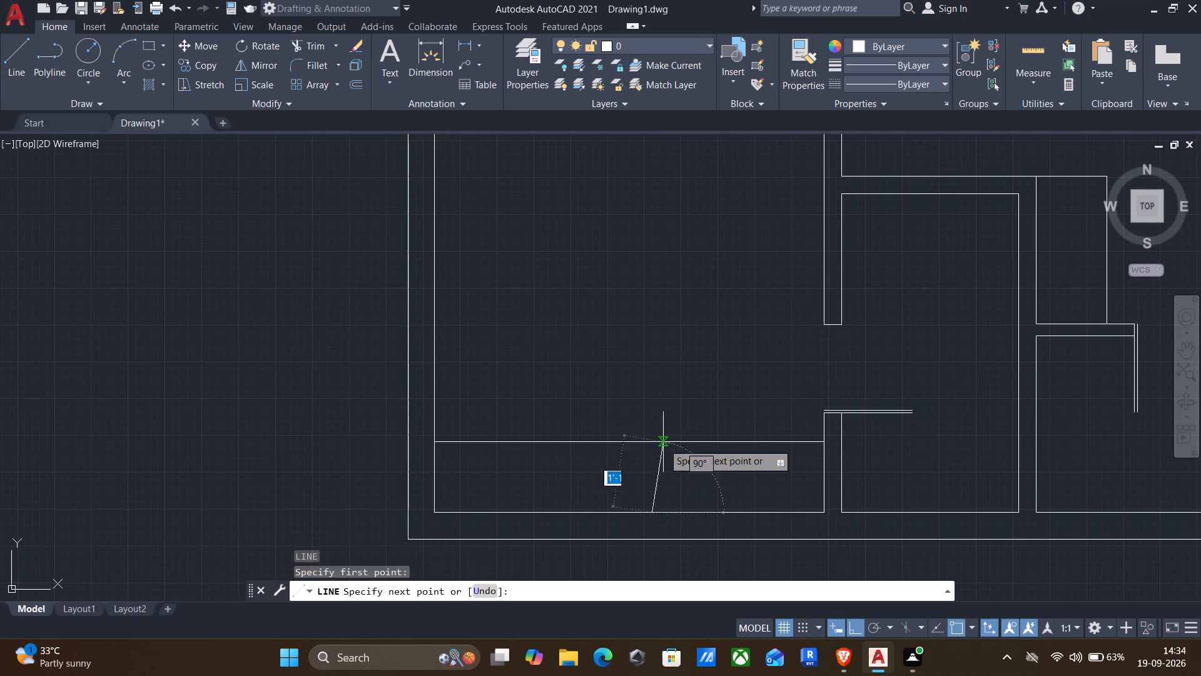
{"action": "left_click", "coordinate": [650, 437]}
{"action": "key", "text": "Return"}
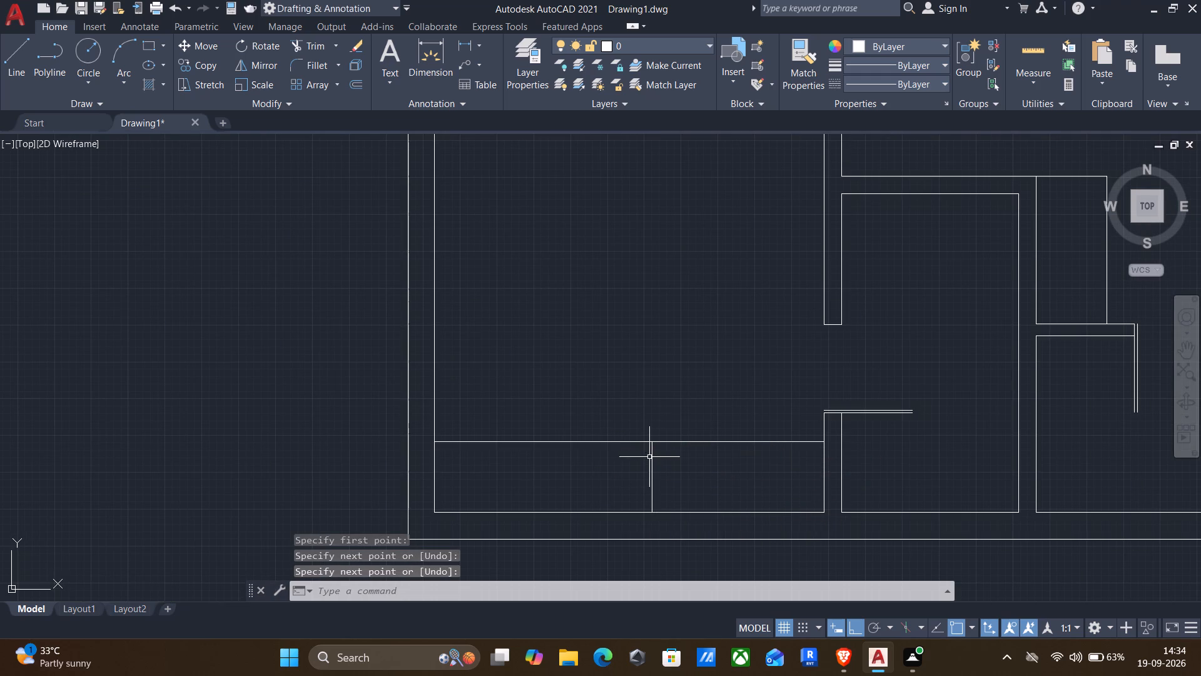
Fillet the upper-left inner corner of the projecting room on the plan's left side with a 2' radius.
{"action": "scroll", "coordinate": [656, 450], "scroll_direction": "down", "scroll_amount": 2}
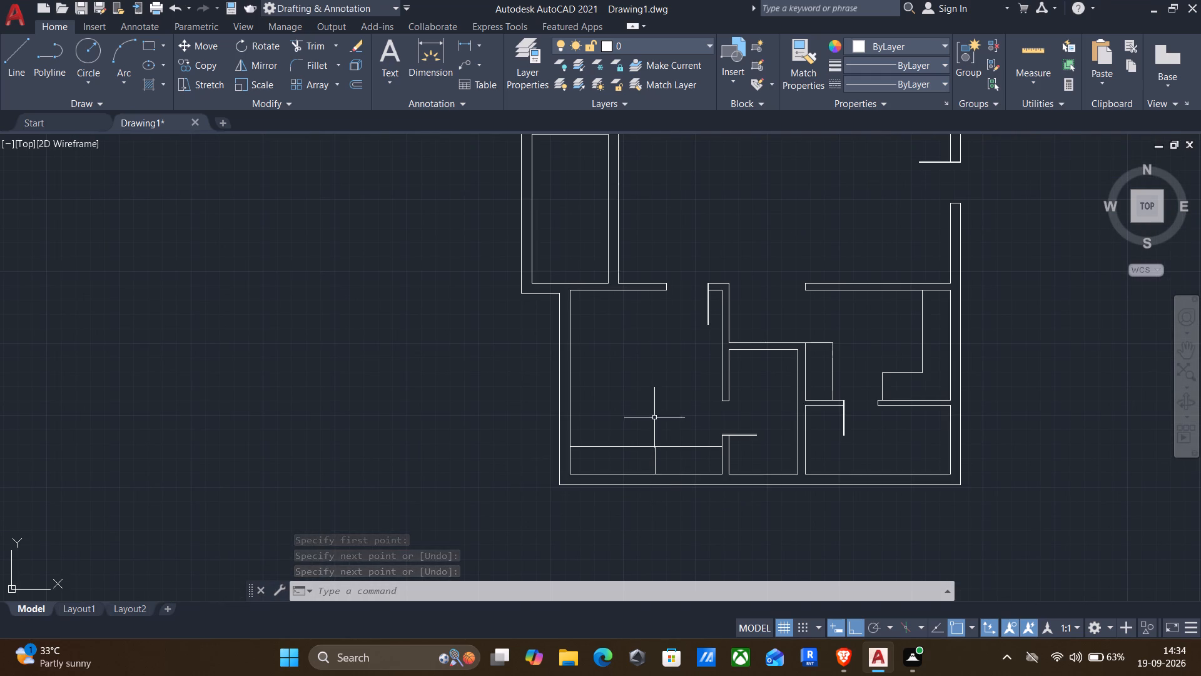
{"action": "middle_click_drag", "start_coordinate": [617, 361], "coordinate": [604, 421]}
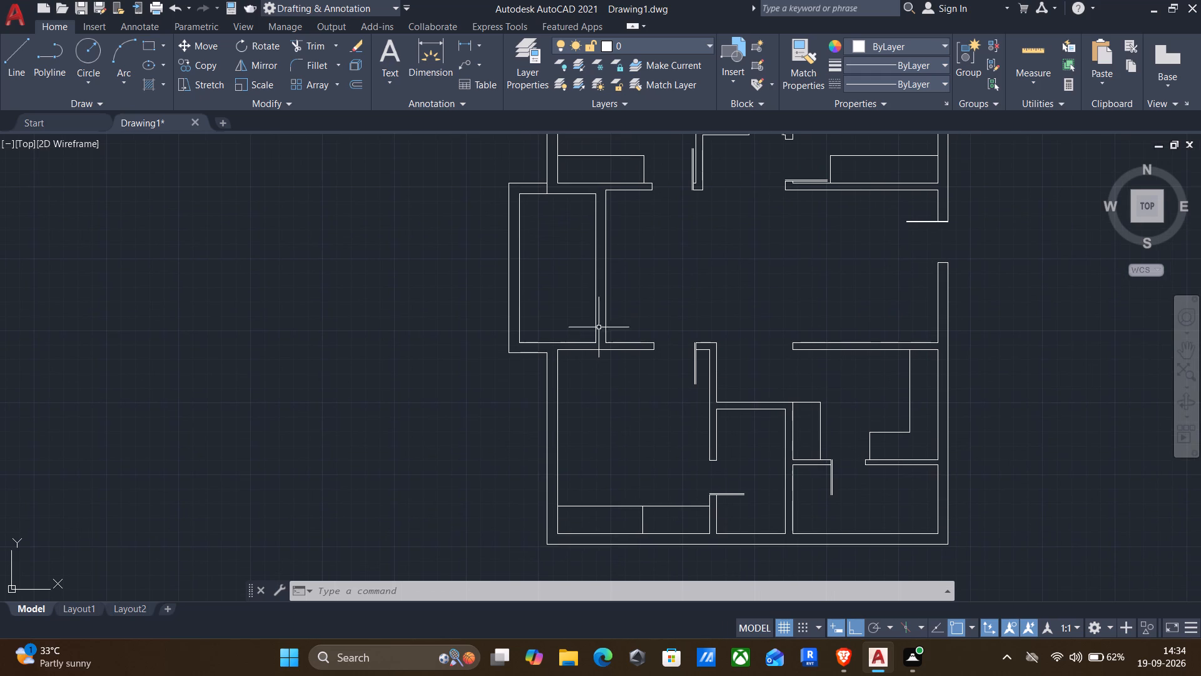
{"action": "key", "text": "f"}
{"action": "key", "text": "Return"}
{"action": "key", "text": "r"}
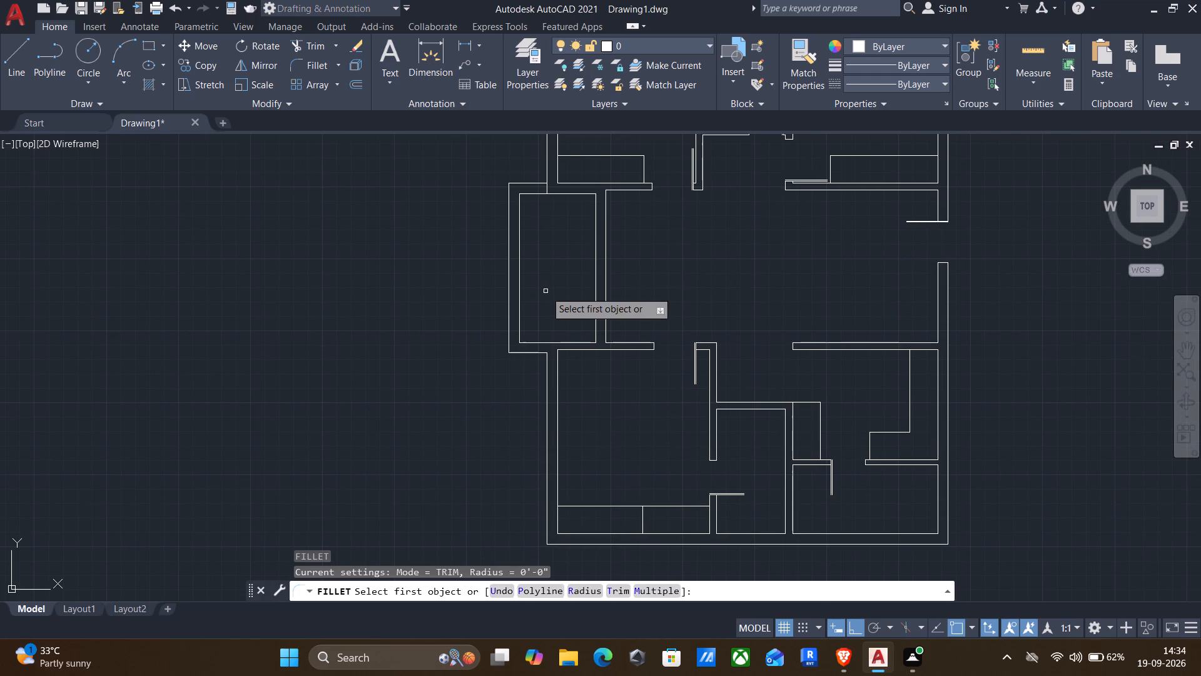
{"action": "key", "text": "Return"}
{"action": "key", "text": "2"}
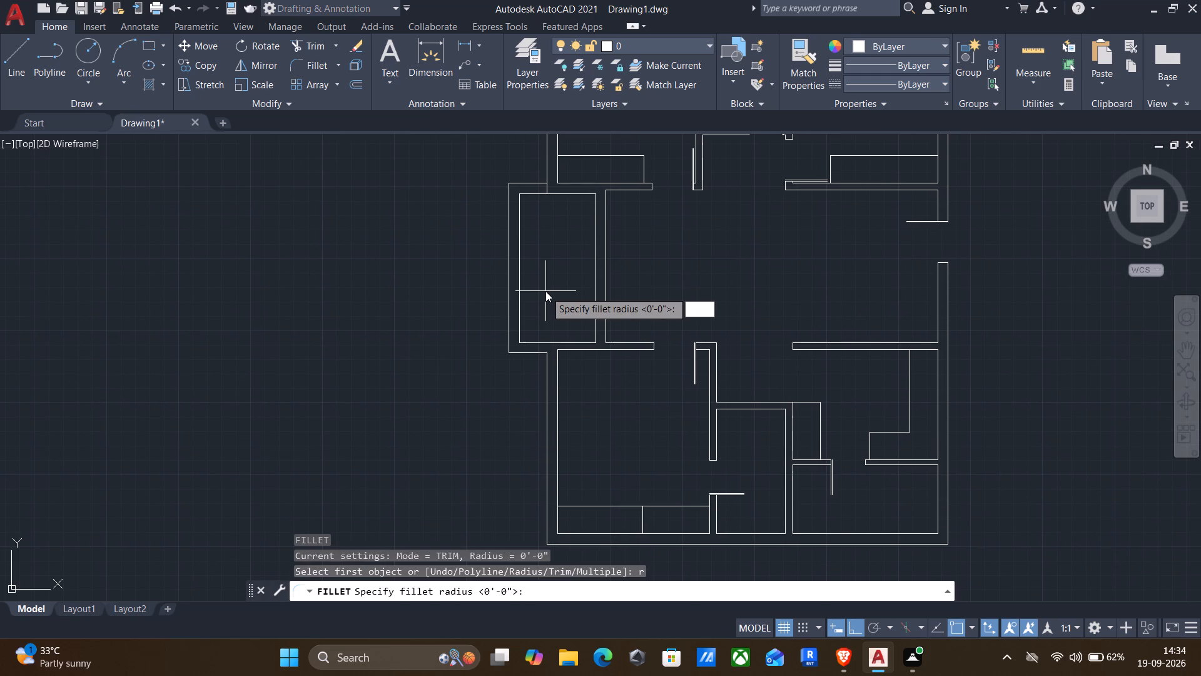
{"action": "key", "text": "shift+quotedbl"}
{"action": "key", "text": "BackSpace"}
{"action": "key", "text": "apostrophe"}
{"action": "key", "text": "Return"}
{"action": "left_click", "coordinate": [519, 242]}
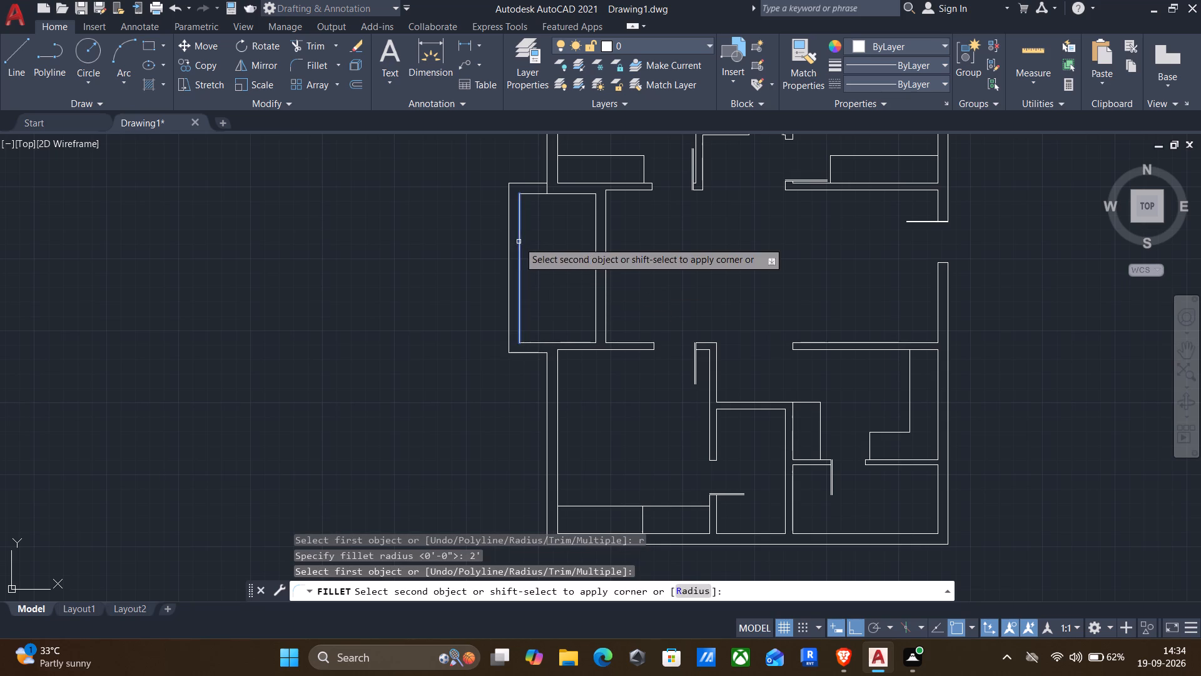
{"action": "left_click", "coordinate": [532, 193]}
Fillet the projecting room's upper-left outer wall corner with the same 2' radius.
{"action": "key", "text": "Return"}
{"action": "left_click", "coordinate": [506, 210]}
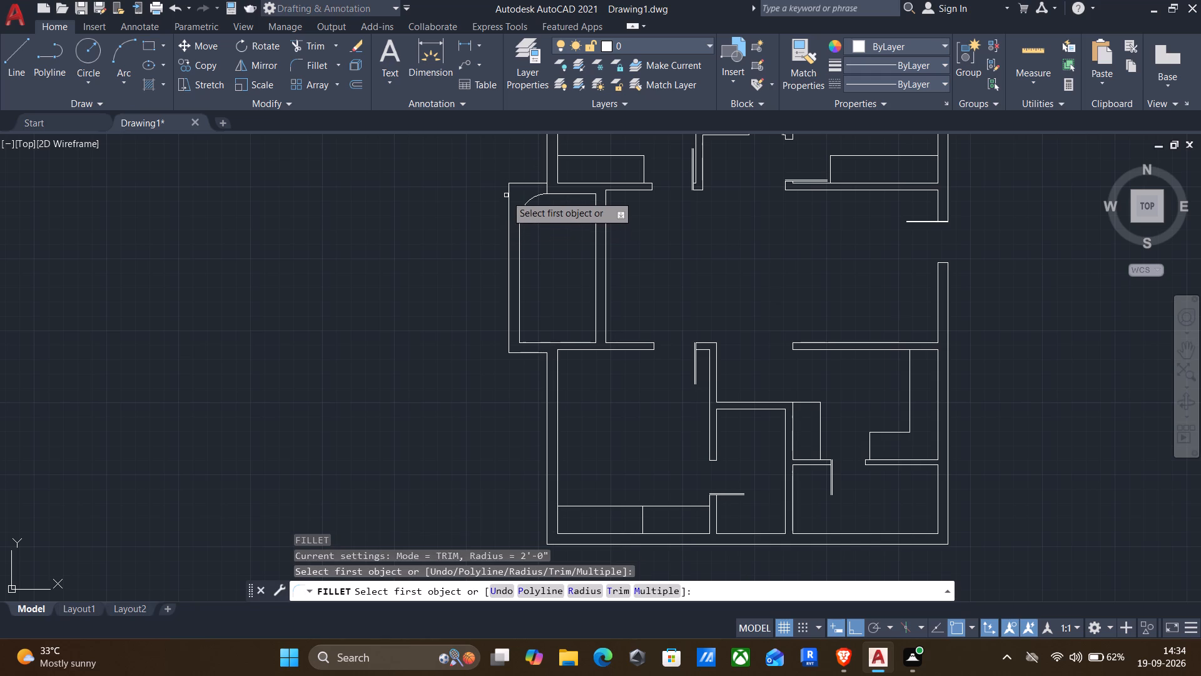
{"action": "left_click_drag", "start_coordinate": [506, 196], "coordinate": [511, 212]}
{"action": "left_click", "coordinate": [511, 212]}
{"action": "left_click", "coordinate": [519, 184]}
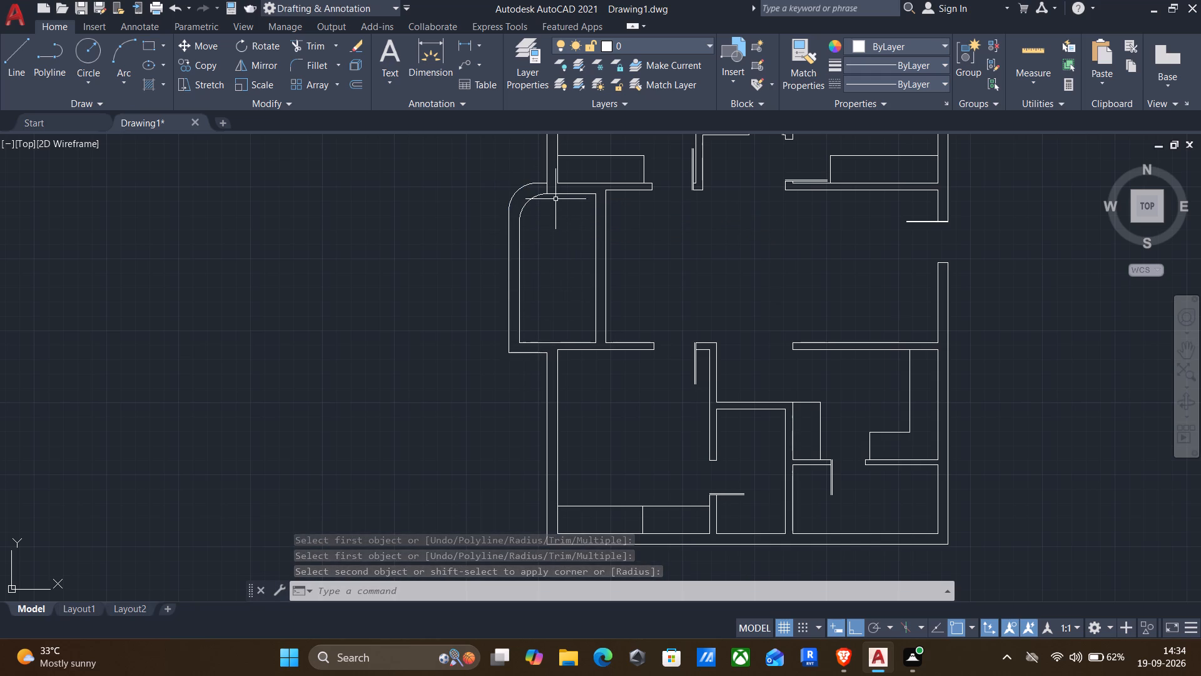
Join the projecting room's outer vertical line, corner arc and short top line into one polyline.
{"action": "left_click", "coordinate": [509, 242]}
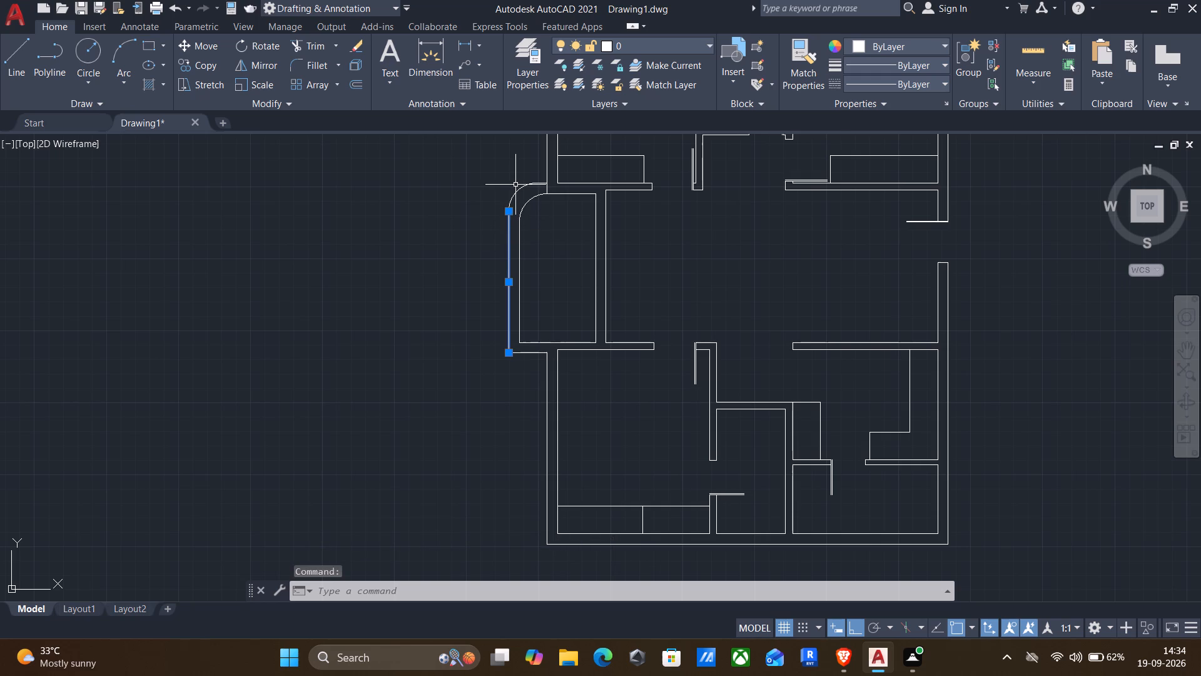
{"action": "left_click", "coordinate": [519, 192]}
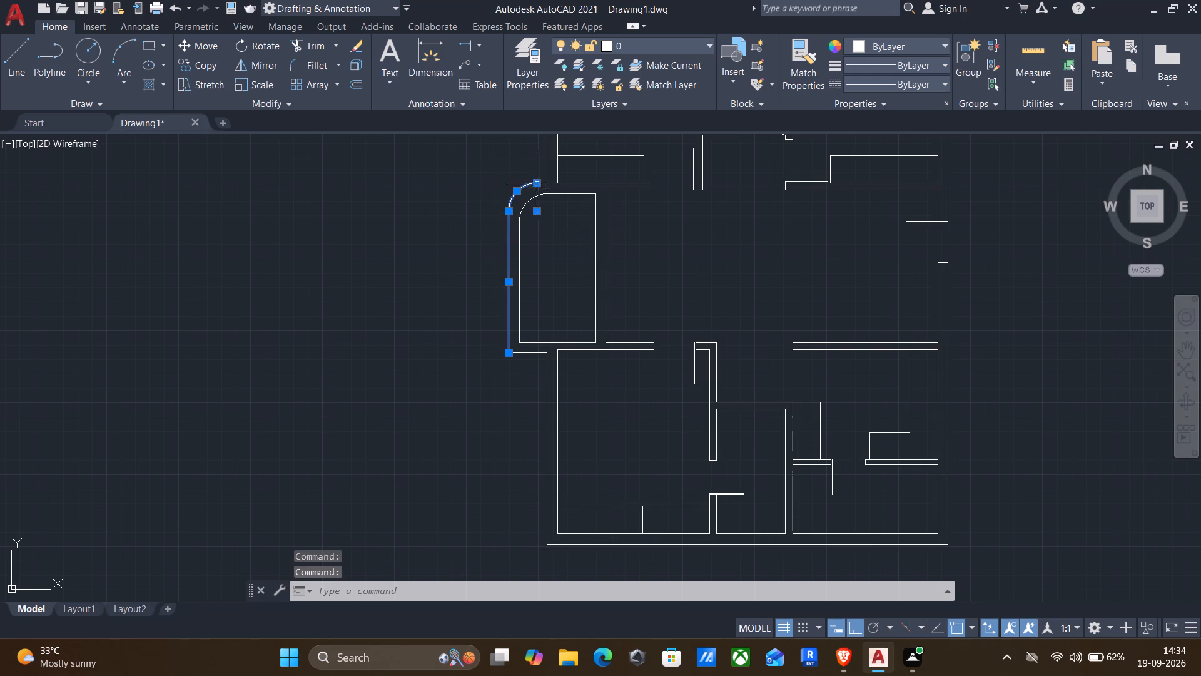
{"action": "scroll", "coordinate": [547, 181], "scroll_direction": "up", "scroll_amount": 3}
{"action": "left_click", "coordinate": [509, 192]}
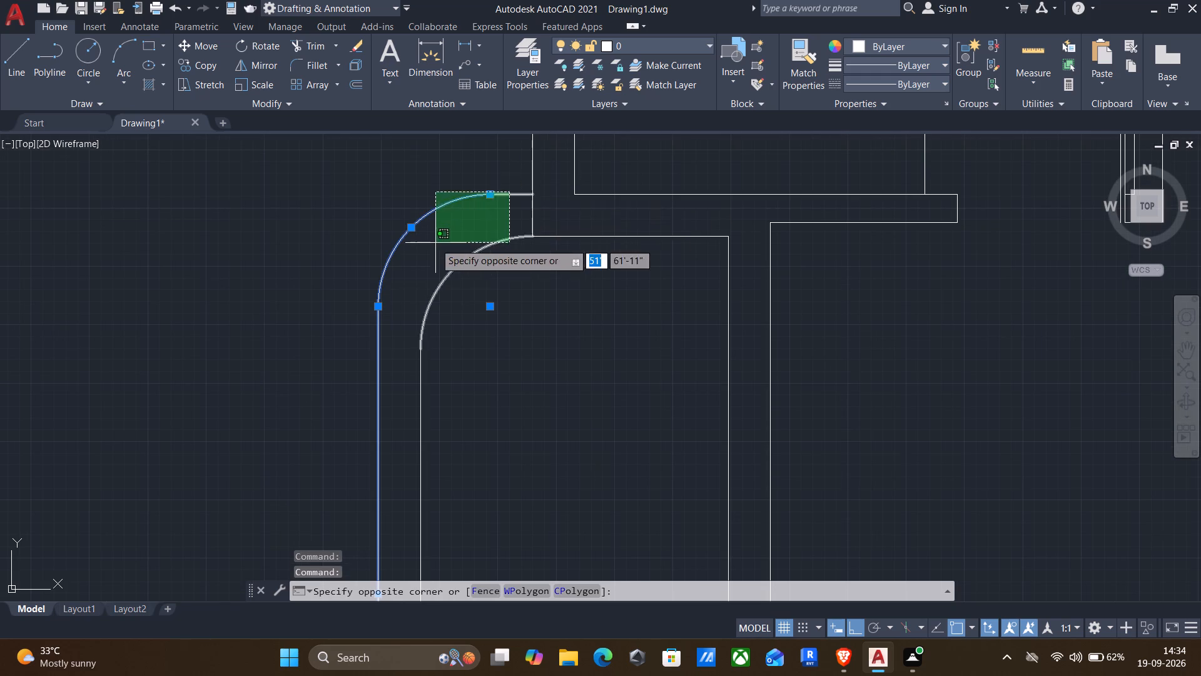
{"action": "scroll", "coordinate": [435, 243], "scroll_direction": "down", "scroll_amount": 1}
{"action": "left_click", "coordinate": [428, 185]}
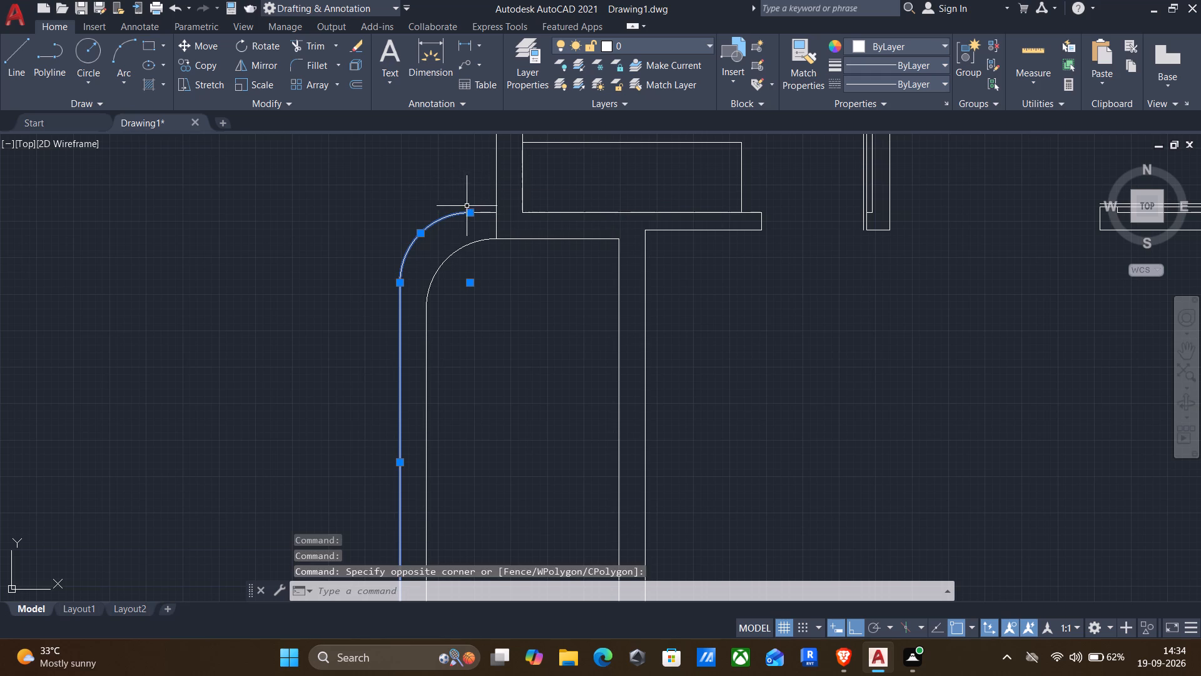
{"action": "left_click", "coordinate": [488, 217]}
{"action": "left_click", "coordinate": [442, 173]}
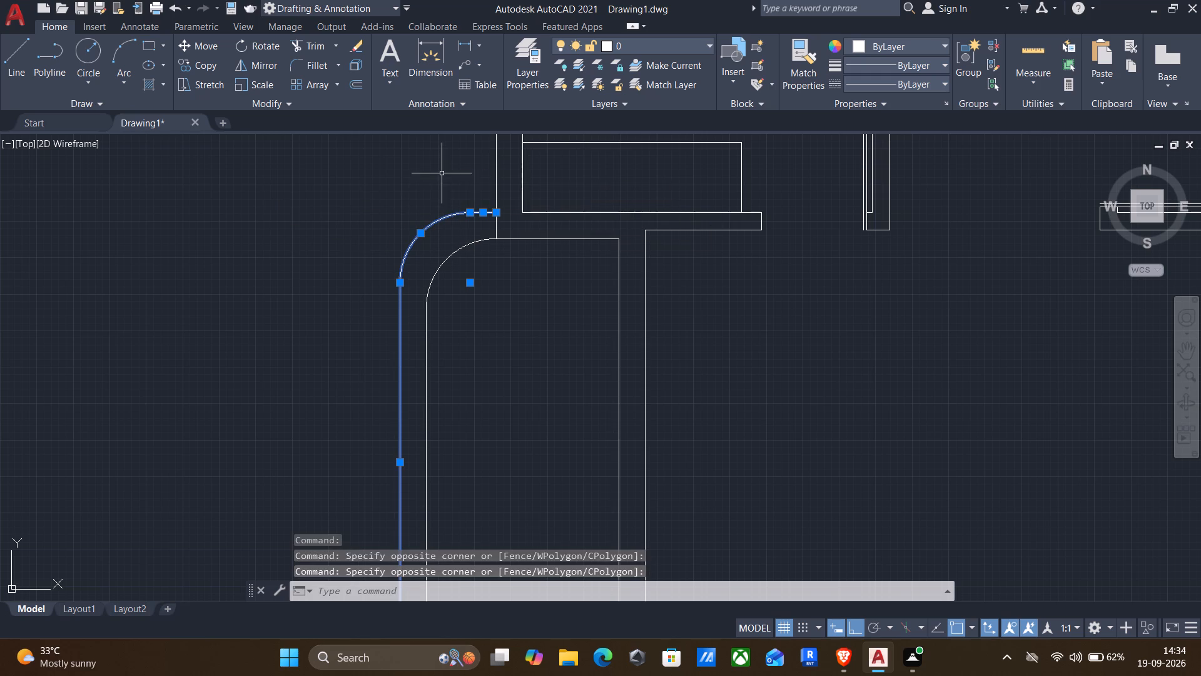
{"action": "key", "text": "j"}
{"action": "key", "text": "Return"}
Offset the joined outer wall polyline of the projecting room 4" inward.
{"action": "key", "text": "o"}
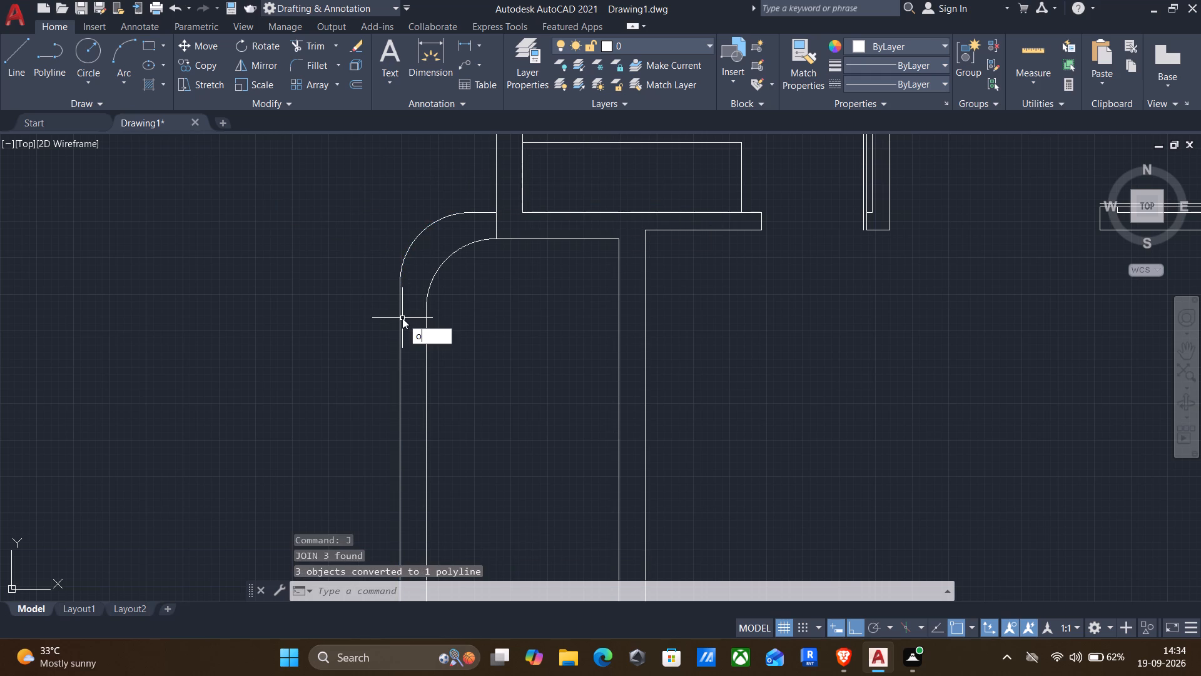
{"action": "key", "text": "Return"}
{"action": "left_click_drag", "start_coordinate": [405, 350], "coordinate": [424, 329]}
{"action": "left_click", "coordinate": [445, 320]}
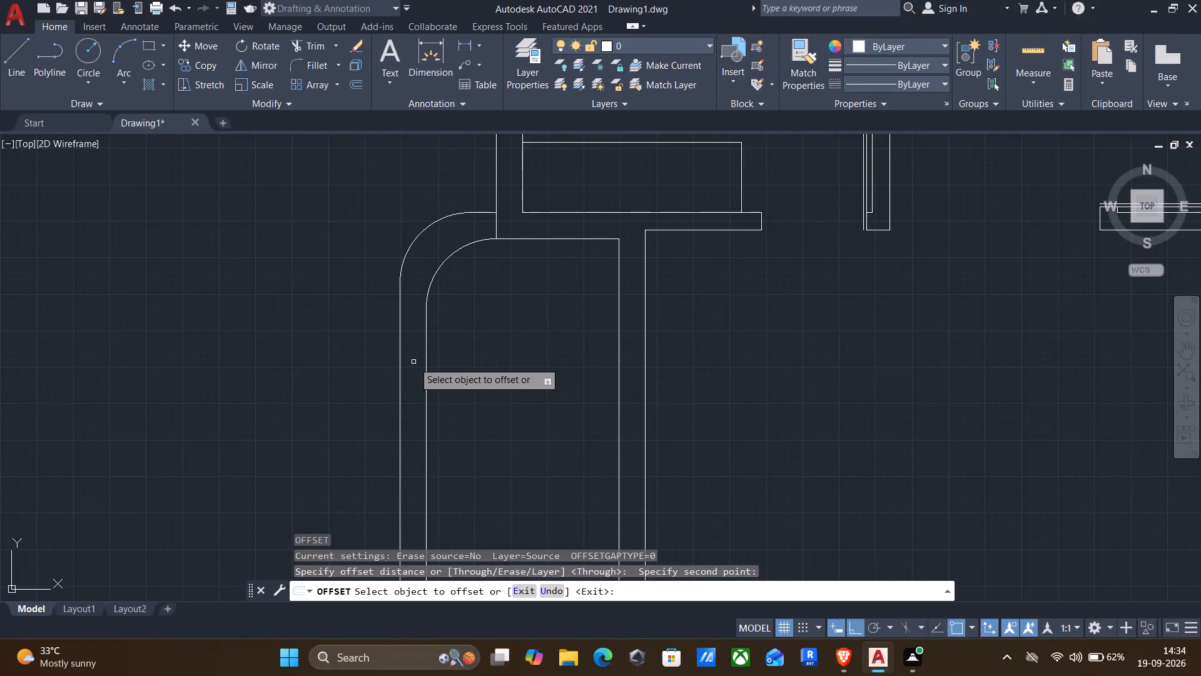
{"action": "left_click", "coordinate": [400, 381]}
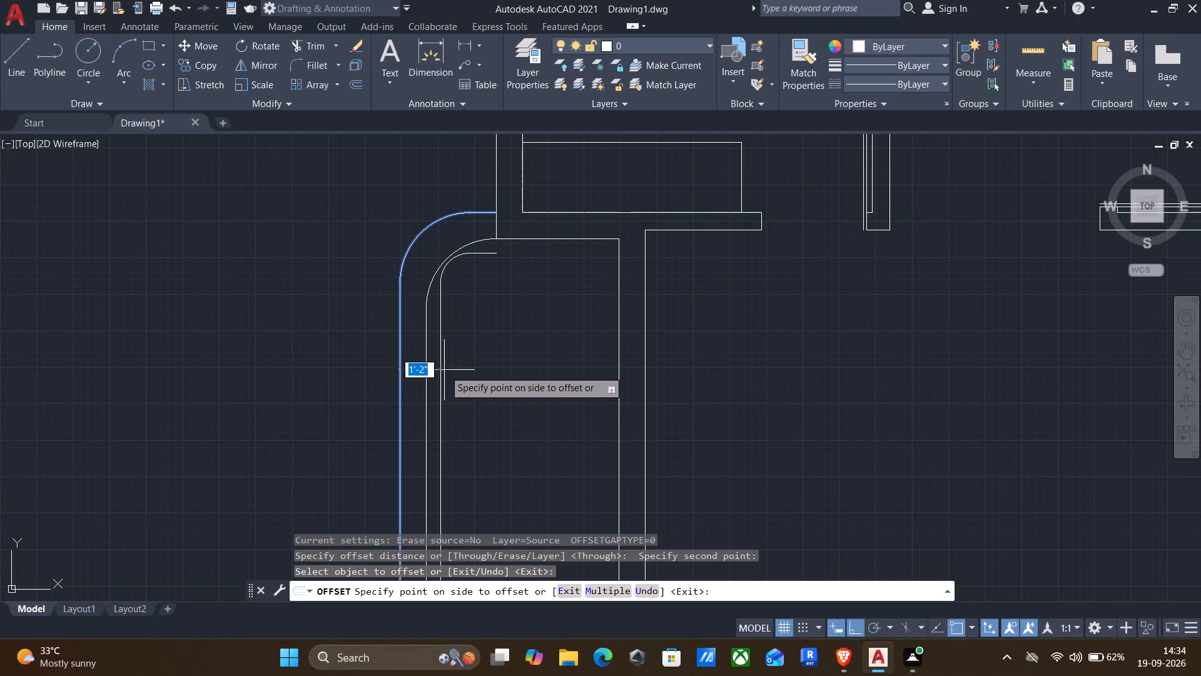
{"action": "type", "text": "4\""}
{"action": "key", "text": "Return"}
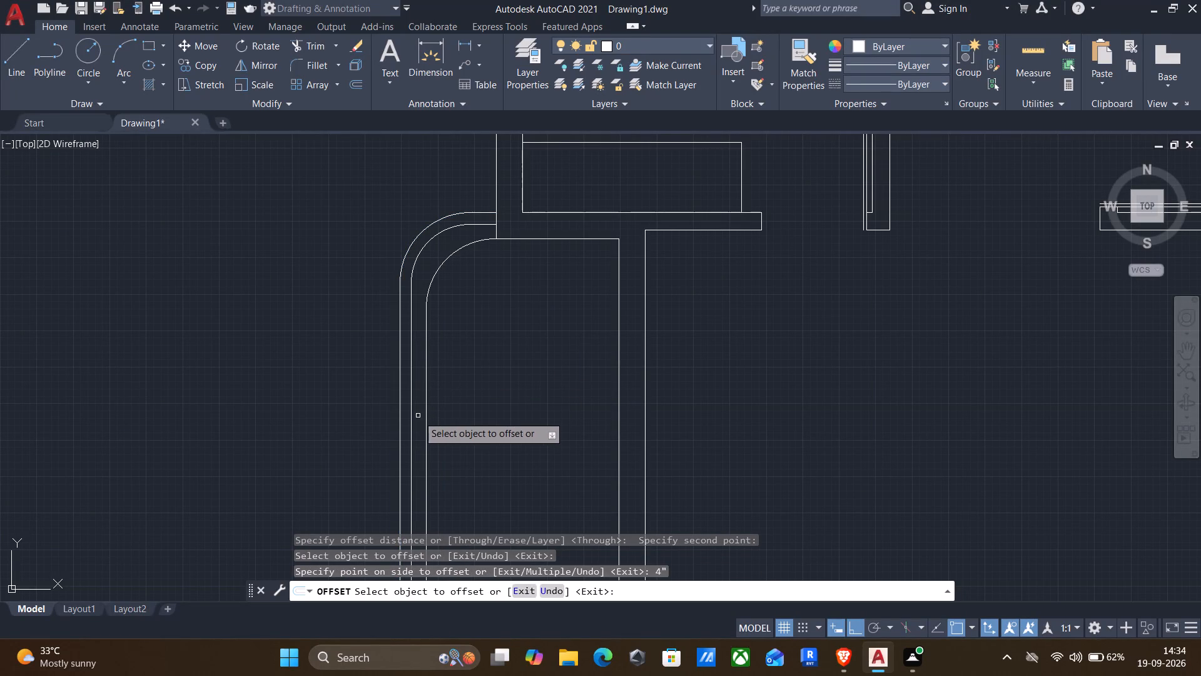
Offset the new 4" offset polyline a further 1" inward to form a thin double line within the wall.
{"action": "left_click", "coordinate": [412, 426]}
{"action": "type", "text": "1\""}
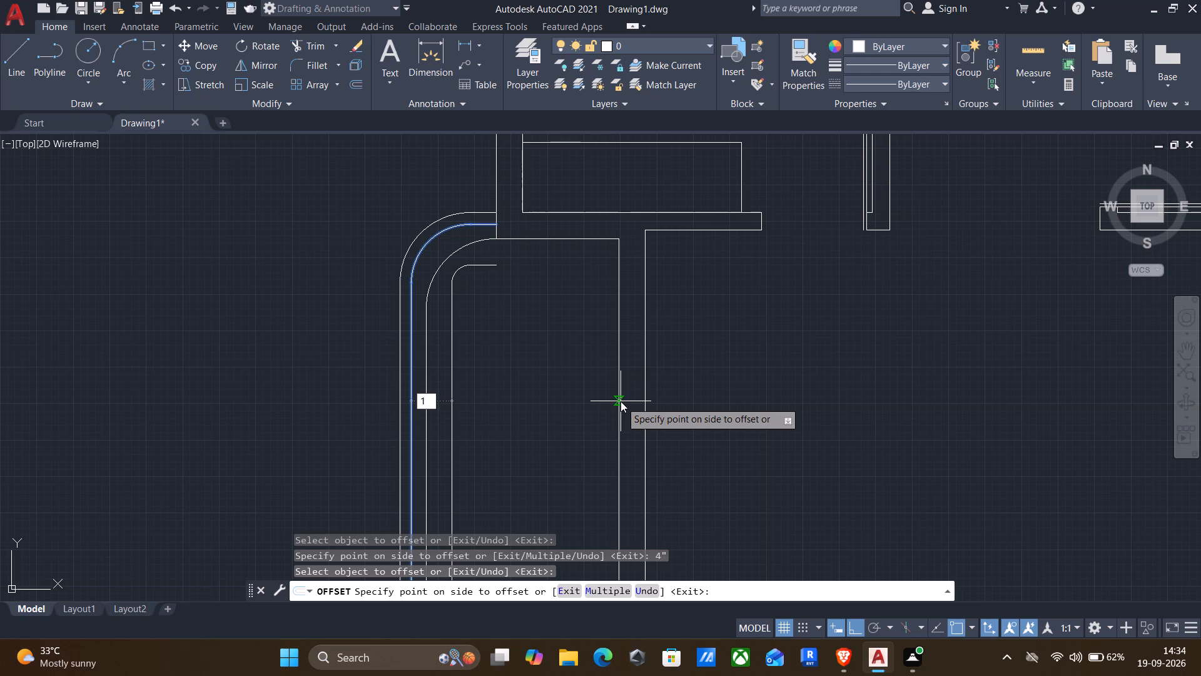
{"action": "key", "text": "Return"}
{"action": "scroll", "coordinate": [607, 401], "scroll_direction": "down", "scroll_amount": 2}
{"action": "middle_click", "coordinate": [606, 404]}
{"action": "middle_click_drag", "start_coordinate": [611, 382], "coordinate": [636, 333]}
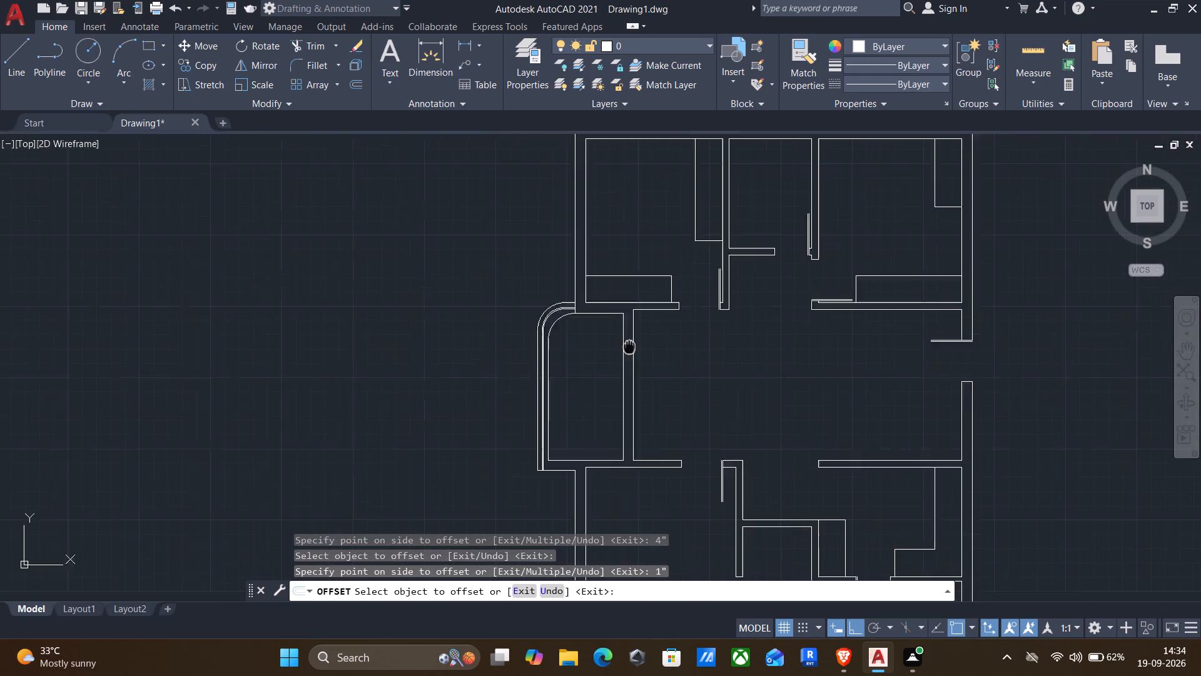
{"action": "middle_click_drag", "start_coordinate": [636, 333], "coordinate": [648, 310]}
{"action": "key", "text": "Escape"}
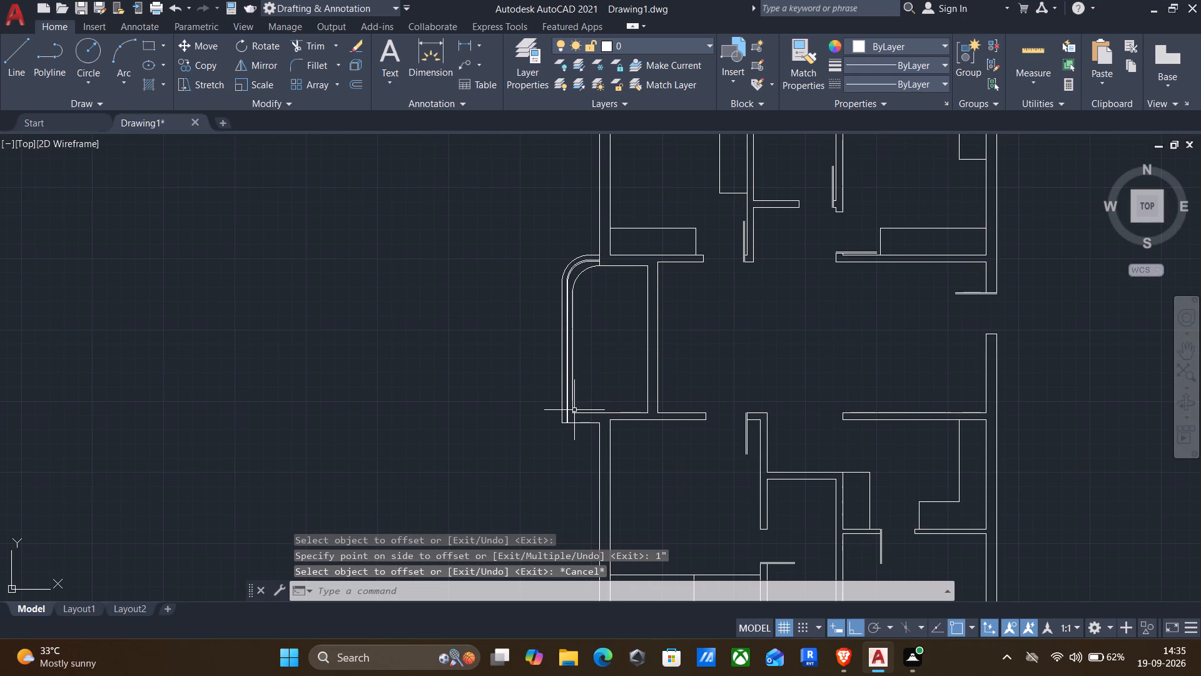
Draw a wall extension from the projecting room's lower-left inner corner, about 2'-2" left, 9" down and back to the outer corner.
{"action": "scroll", "coordinate": [568, 409], "scroll_direction": "up", "scroll_amount": 3}
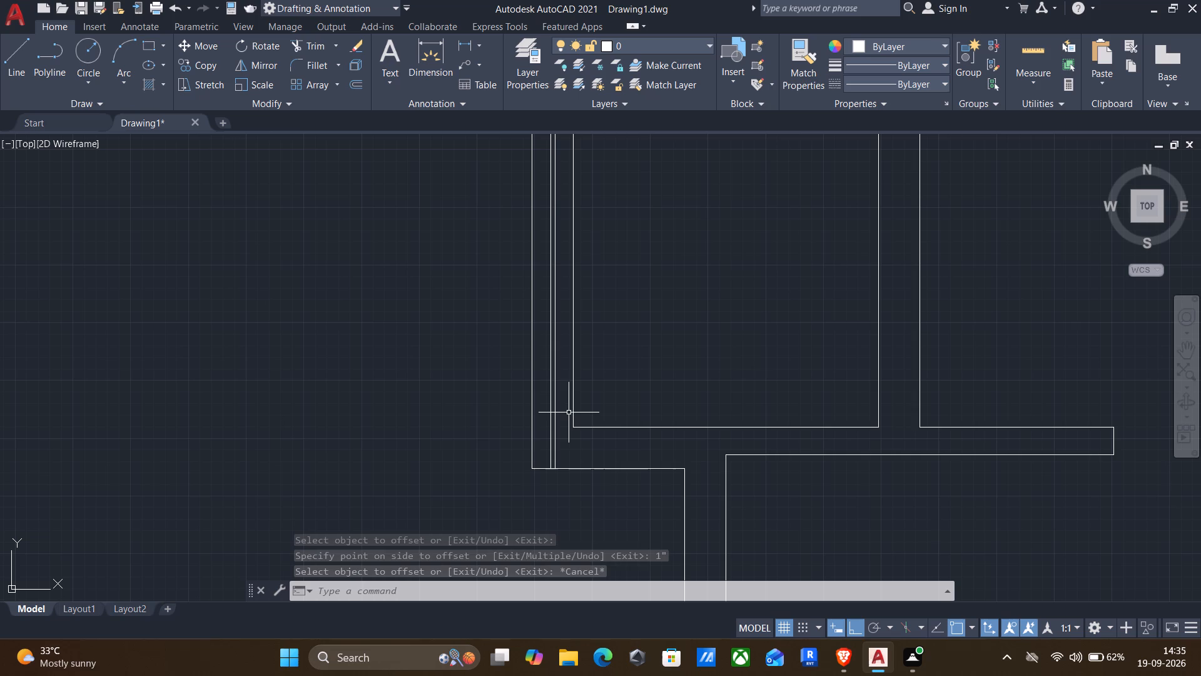
{"action": "key", "text": "l"}
{"action": "key", "text": "Return"}
{"action": "scroll", "coordinate": [567, 442], "scroll_direction": "up", "scroll_amount": 2}
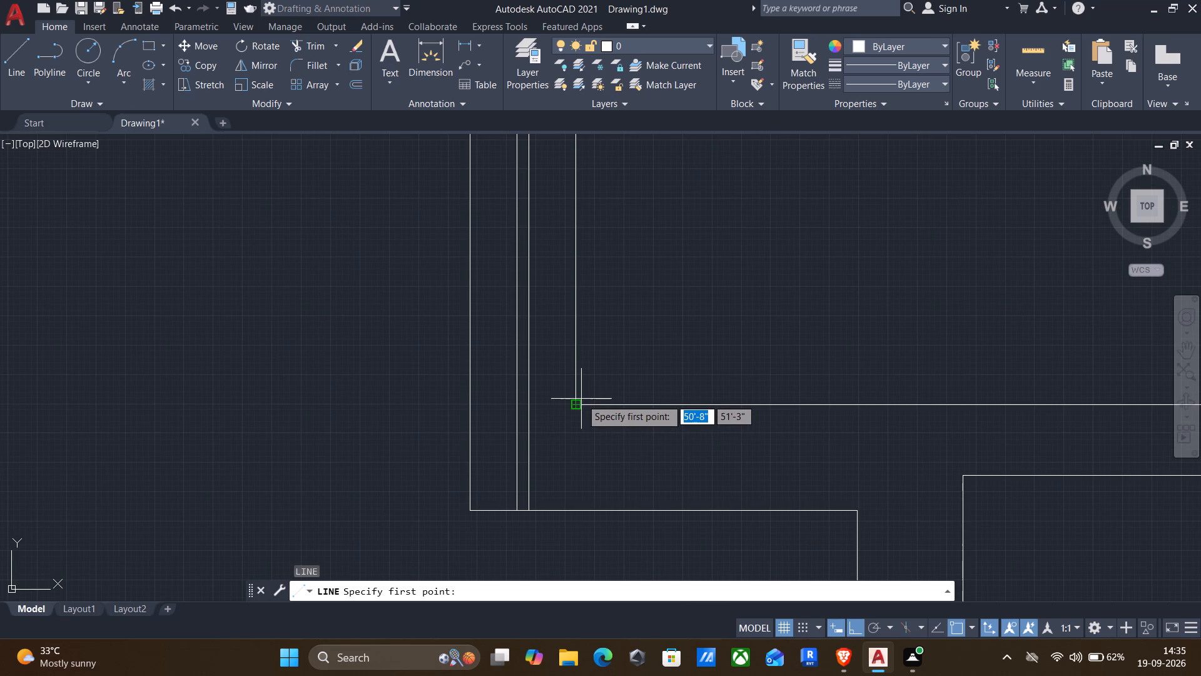
{"action": "left_click", "coordinate": [577, 406]}
{"action": "scroll", "coordinate": [357, 408], "scroll_direction": "down", "scroll_amount": 1}
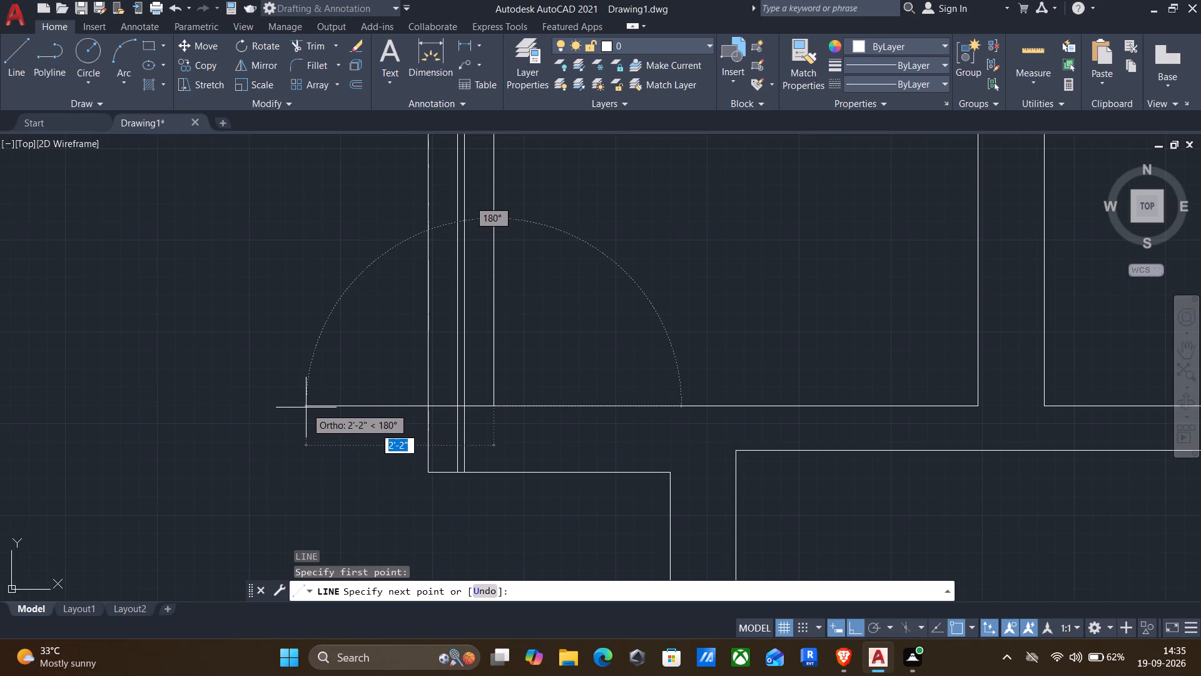
{"action": "left_click", "coordinate": [306, 407]}
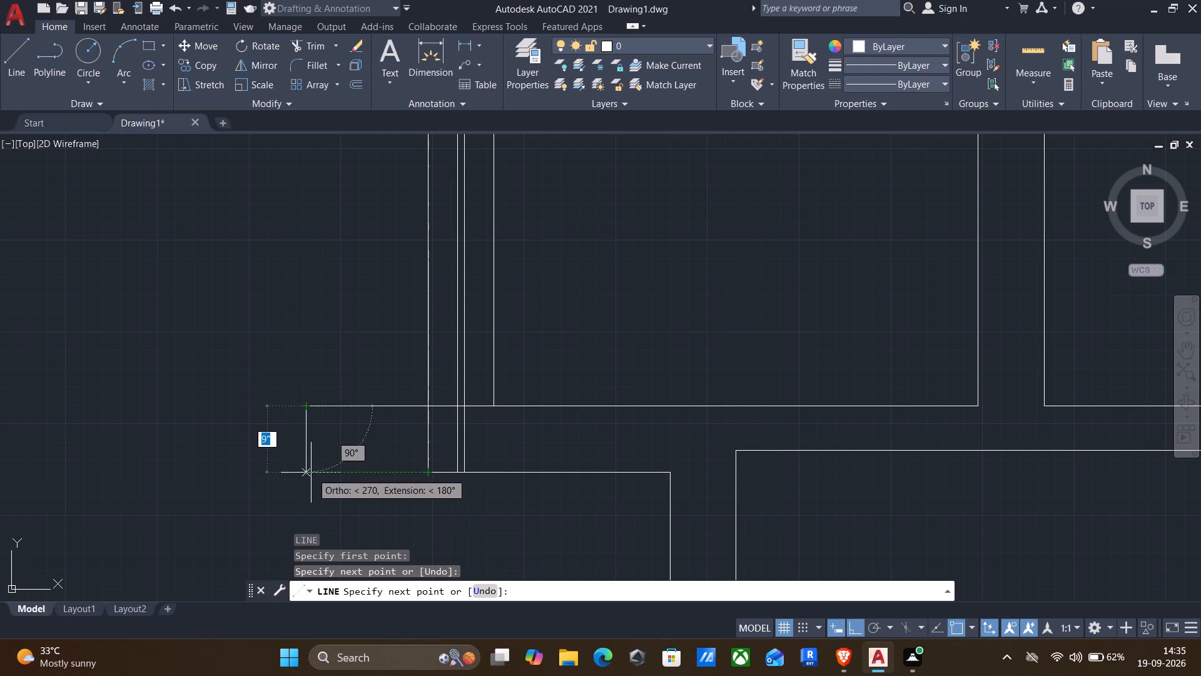
{"action": "left_click_drag", "start_coordinate": [305, 470], "coordinate": [332, 477]}
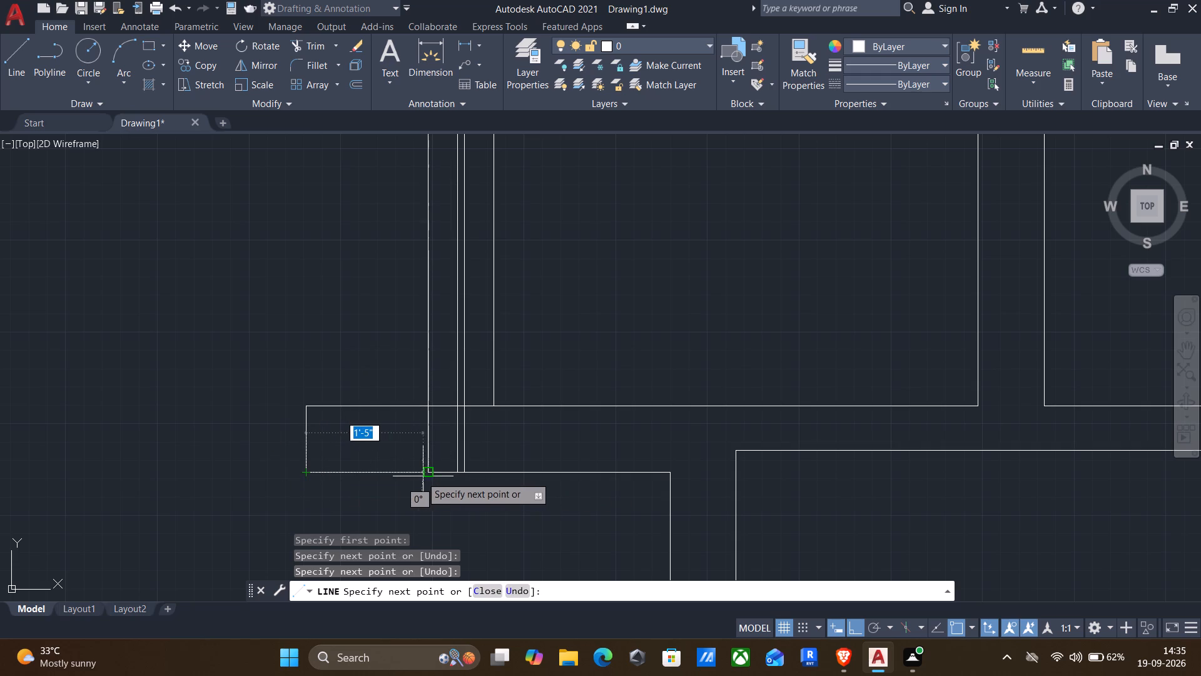
{"action": "left_click", "coordinate": [427, 474]}
{"action": "key", "text": "Return"}
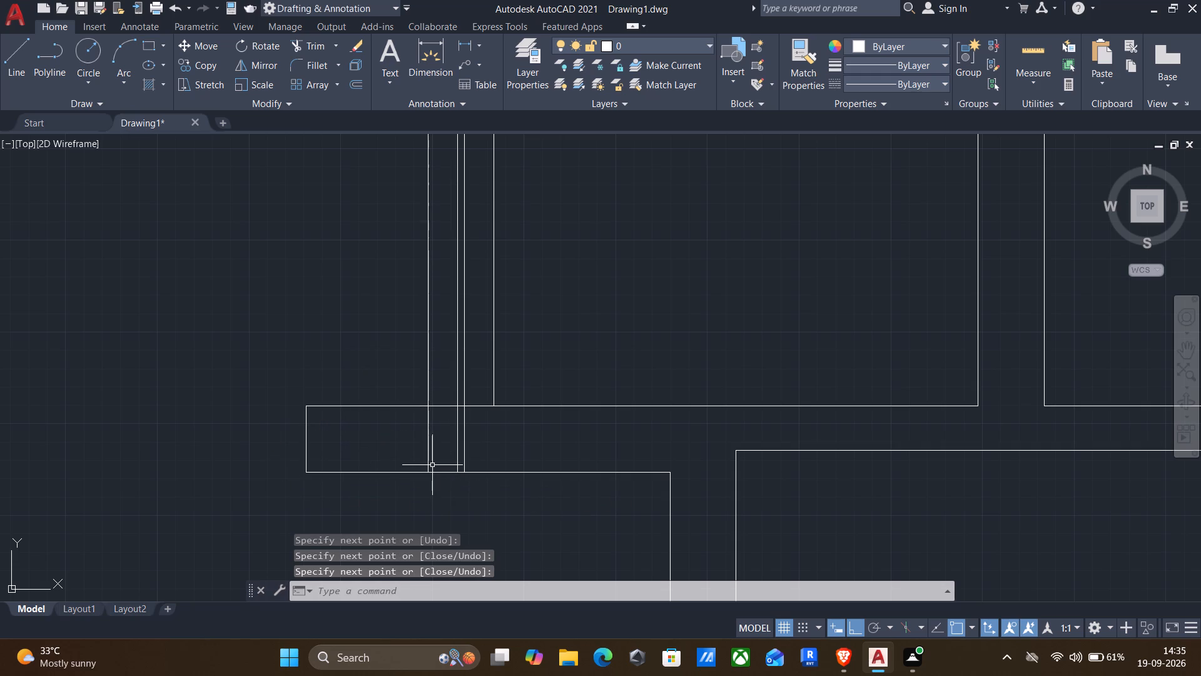
Trim the projecting room's three vertical wall lines where they cross the extended bottom wall.
{"action": "type", "text": "tr"}
{"action": "key", "text": "Return"}
{"action": "scroll", "coordinate": [441, 452], "scroll_direction": "up", "scroll_amount": 1}
{"action": "left_click_drag", "start_coordinate": [447, 431], "coordinate": [481, 433]}
{"action": "left_click_drag", "start_coordinate": [457, 429], "coordinate": [413, 429]}
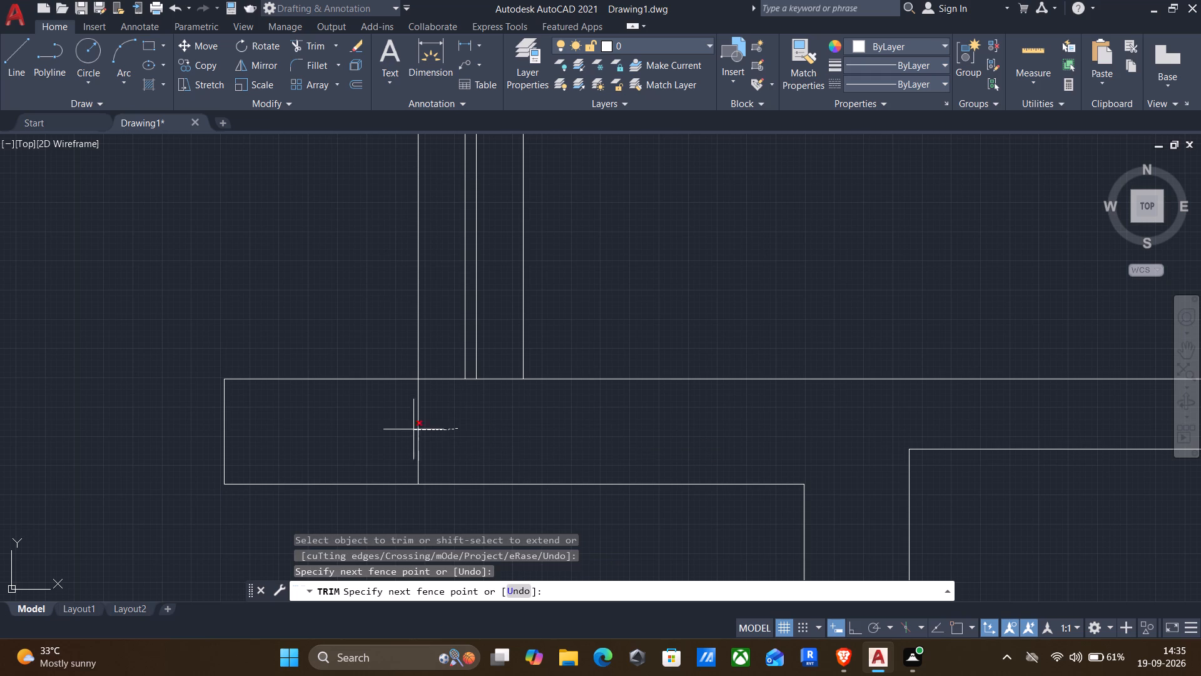
{"action": "left_click_drag", "start_coordinate": [413, 429], "coordinate": [313, 424]}
{"action": "scroll", "coordinate": [313, 424], "scroll_direction": "down", "scroll_amount": 2}
{"action": "scroll", "coordinate": [285, 488], "scroll_direction": "down", "scroll_amount": 1}
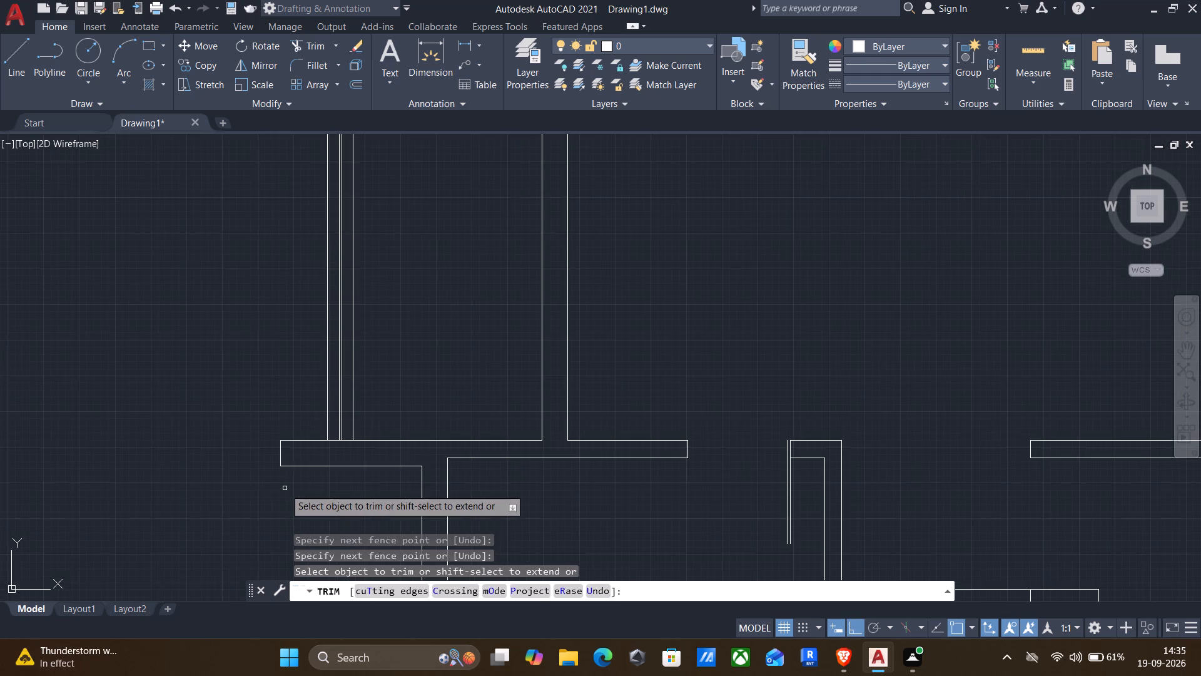
{"action": "middle_click_drag", "start_coordinate": [285, 488], "coordinate": [425, 346]}
{"action": "scroll", "coordinate": [448, 329], "scroll_direction": "down", "scroll_amount": 1}
{"action": "key", "text": "Escape"}
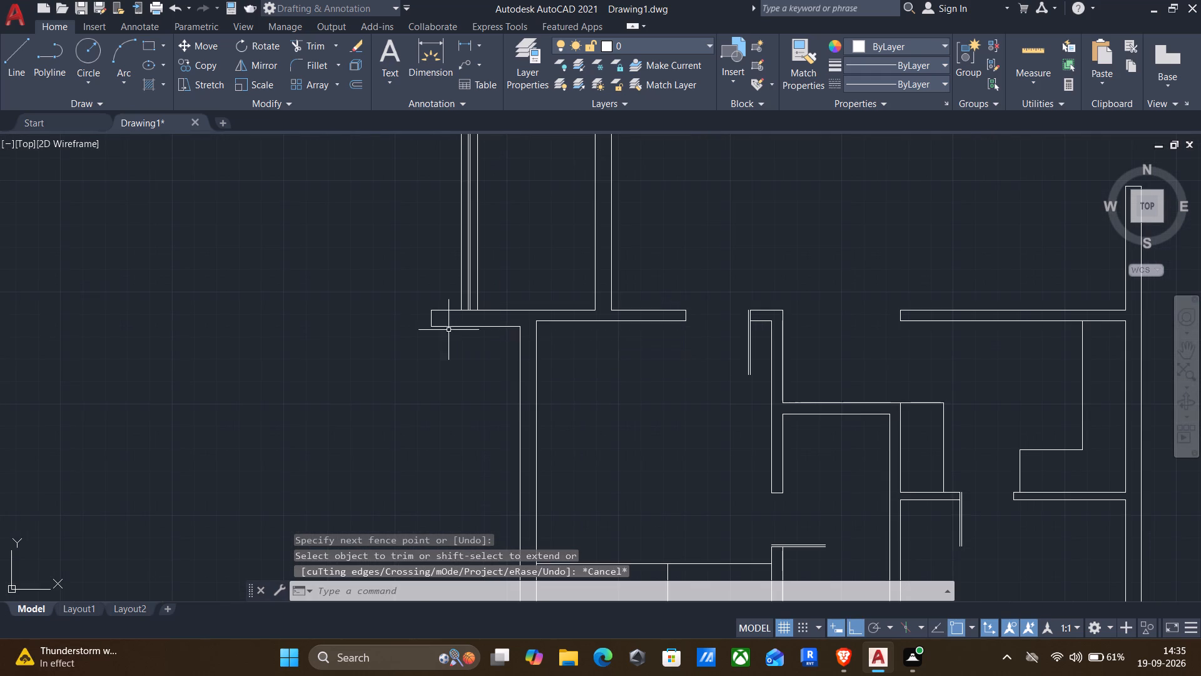
{"action": "scroll", "coordinate": [459, 361], "scroll_direction": "down", "scroll_amount": 1}
{"action": "middle_click_drag", "start_coordinate": [448, 412], "coordinate": [427, 362]}
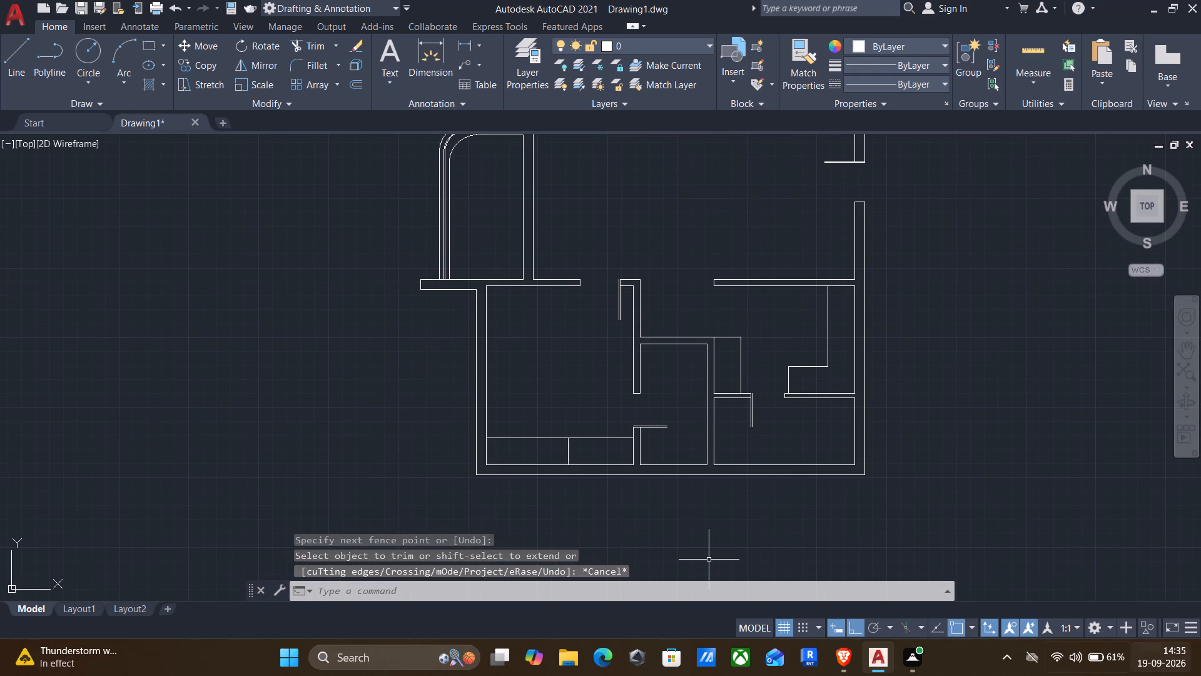
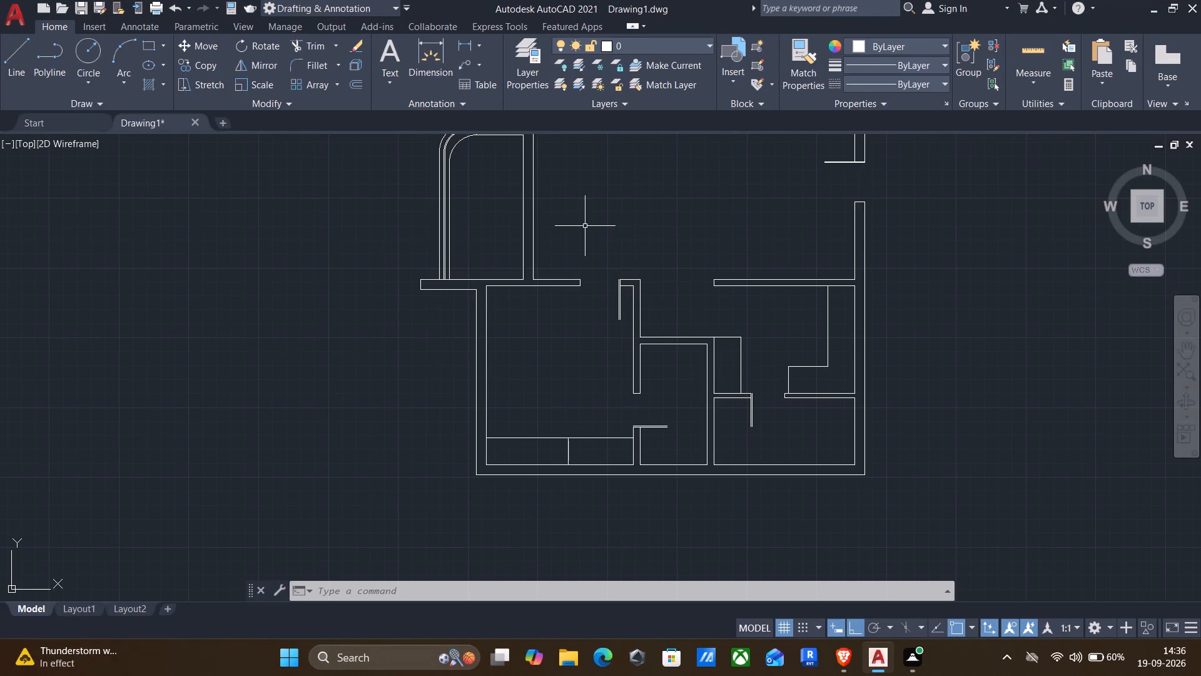
Draw a short line across the bottom outer wall's thickness, just left of the small middle room's left partition.
{"action": "middle_click_drag", "start_coordinate": [585, 226], "coordinate": [529, 255]}
{"action": "middle_click_drag", "start_coordinate": [591, 295], "coordinate": [567, 274]}
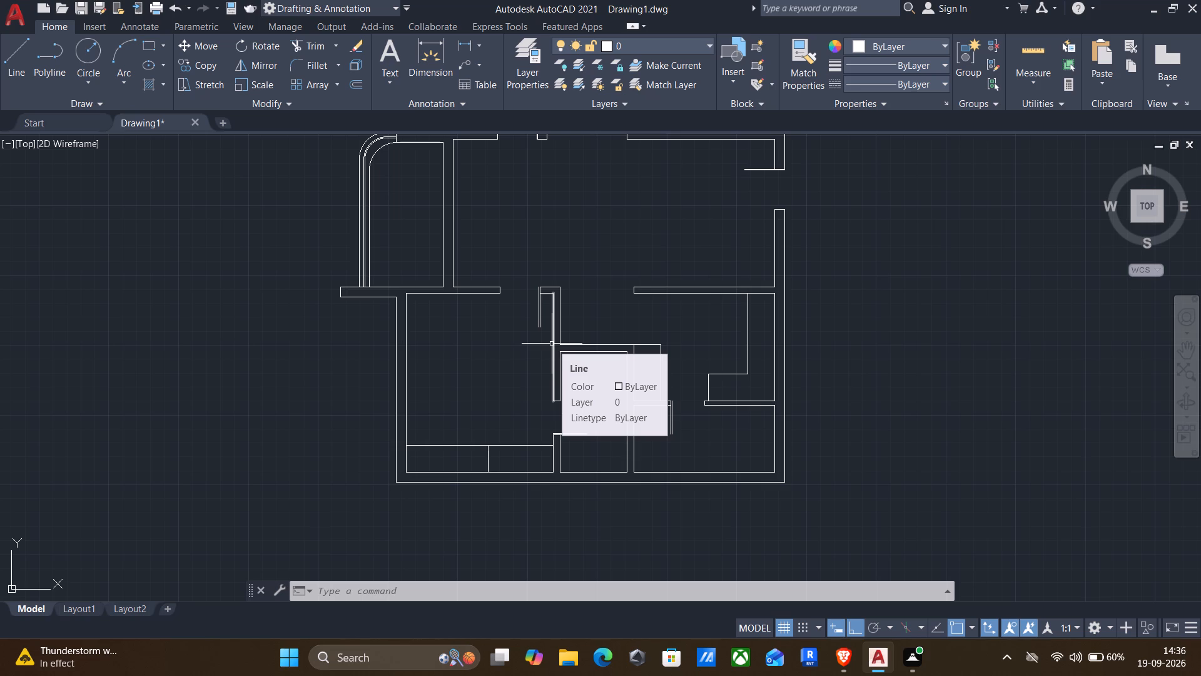
{"action": "middle_click_drag", "start_coordinate": [537, 225], "coordinate": [551, 222]}
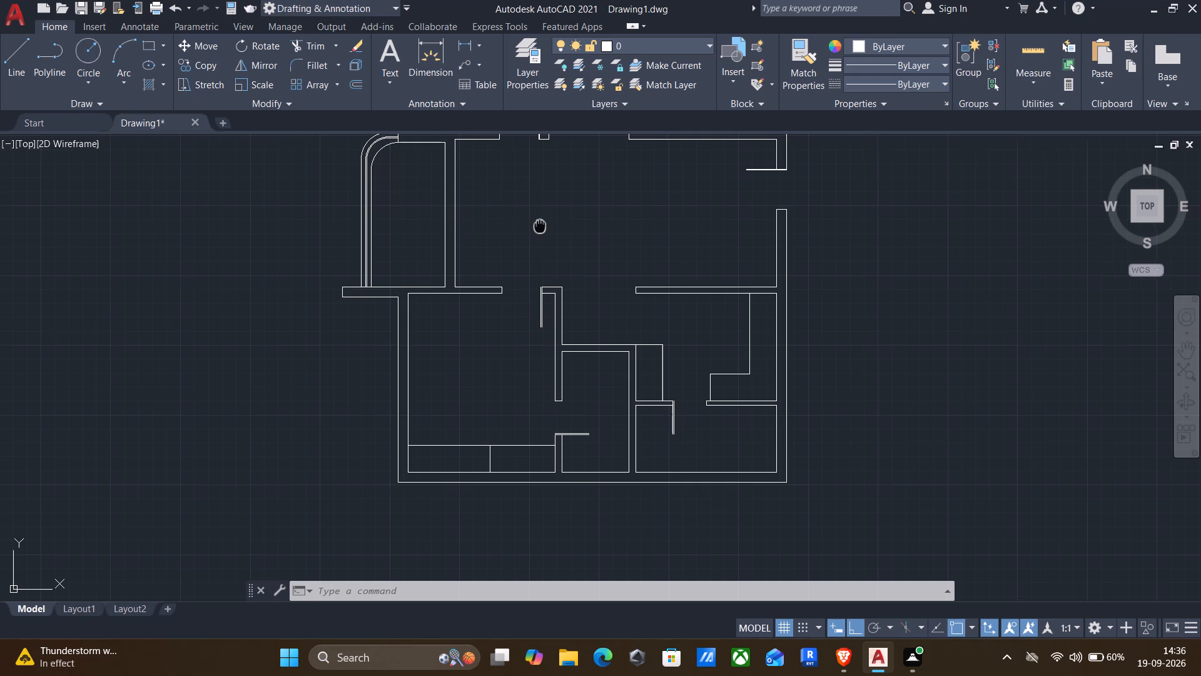
{"action": "middle_click_drag", "start_coordinate": [551, 222], "coordinate": [708, 251]}
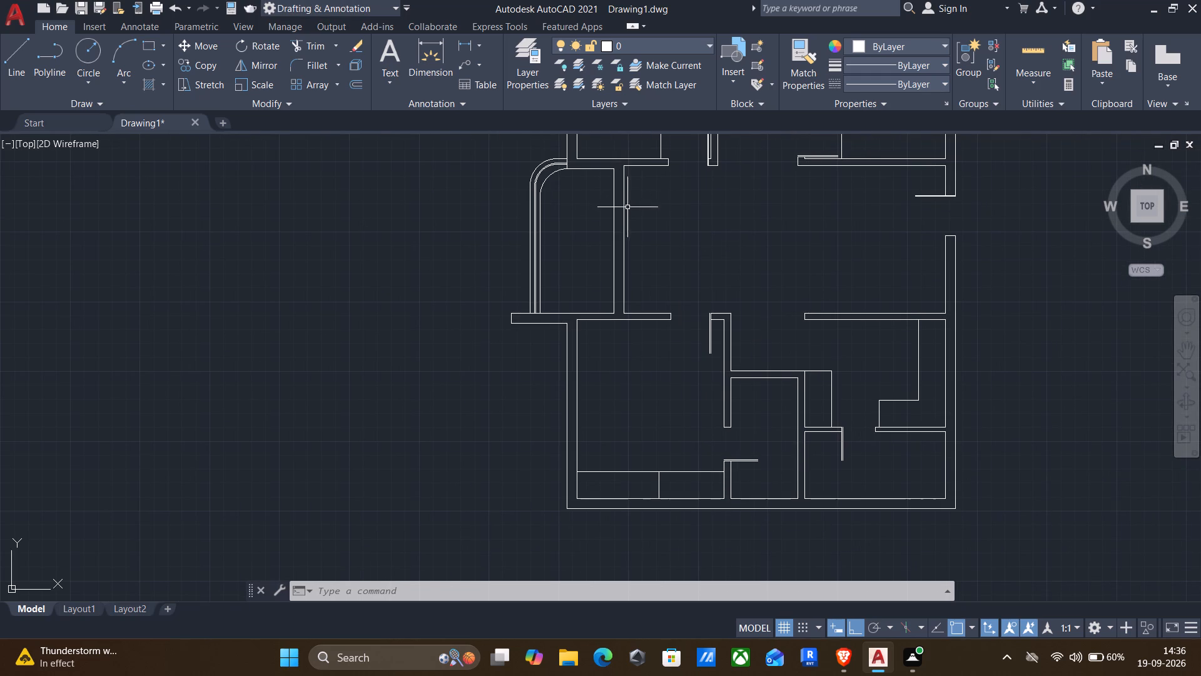
{"action": "middle_click_drag", "start_coordinate": [647, 241], "coordinate": [661, 288]}
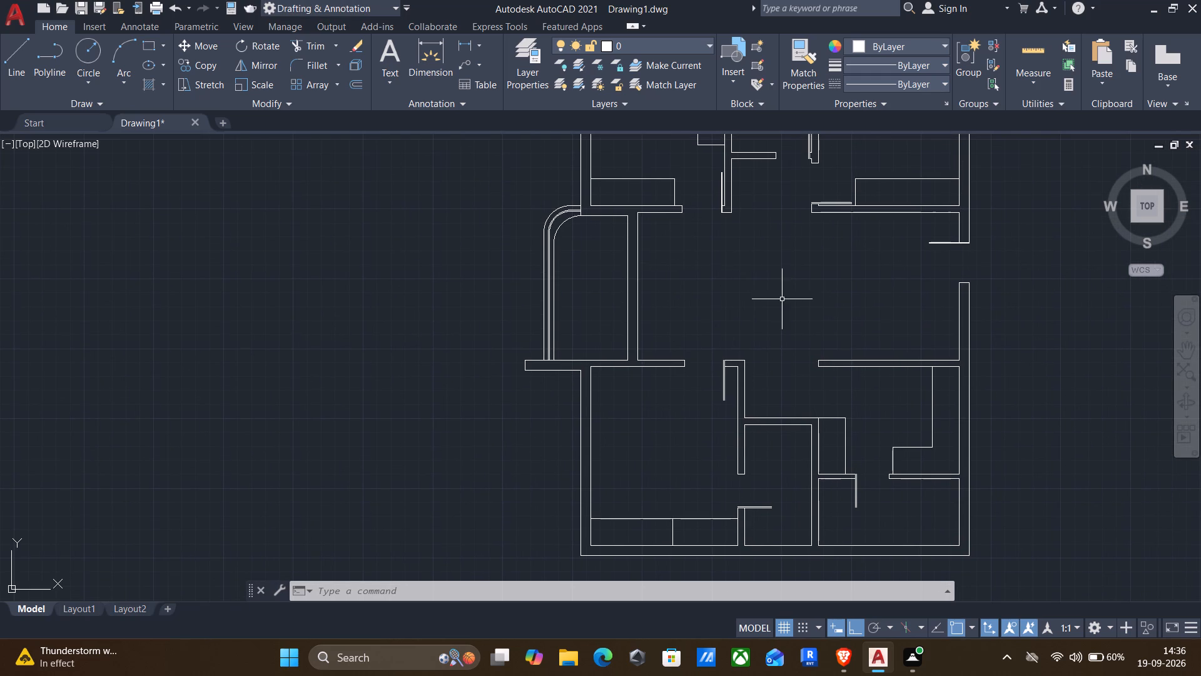
{"action": "middle_click_drag", "start_coordinate": [783, 300], "coordinate": [675, 162]}
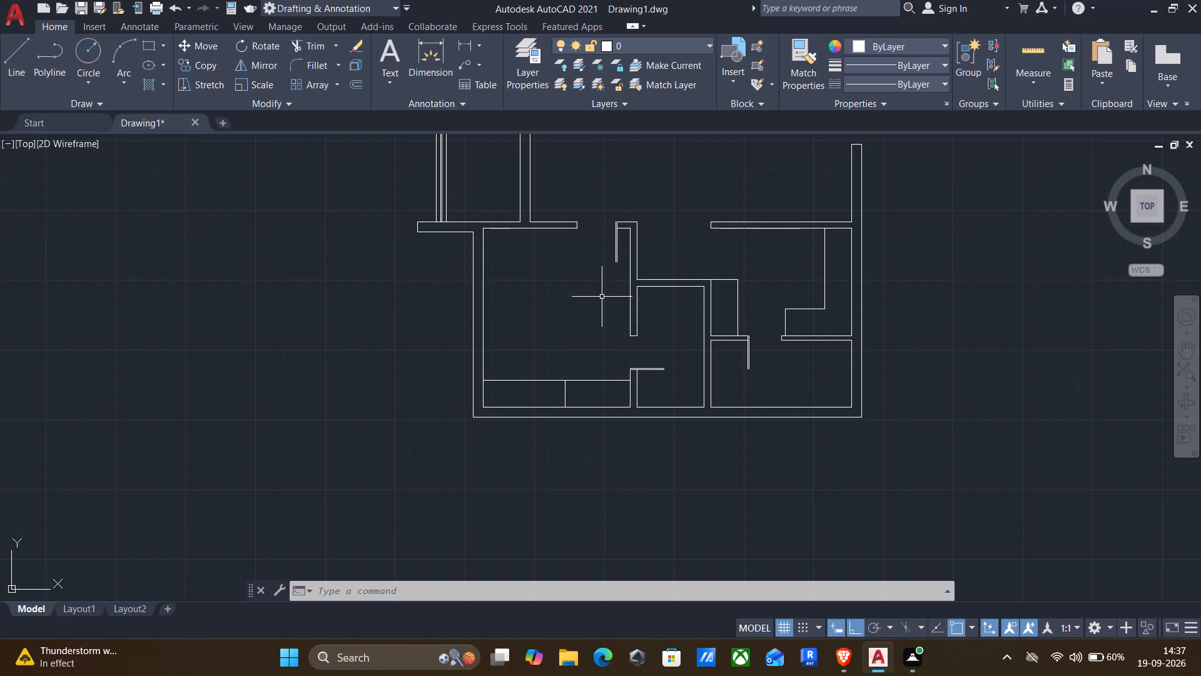
{"action": "scroll", "coordinate": [617, 409], "scroll_direction": "up", "scroll_amount": 2}
{"action": "key", "text": "l"}
{"action": "key", "text": "Return"}
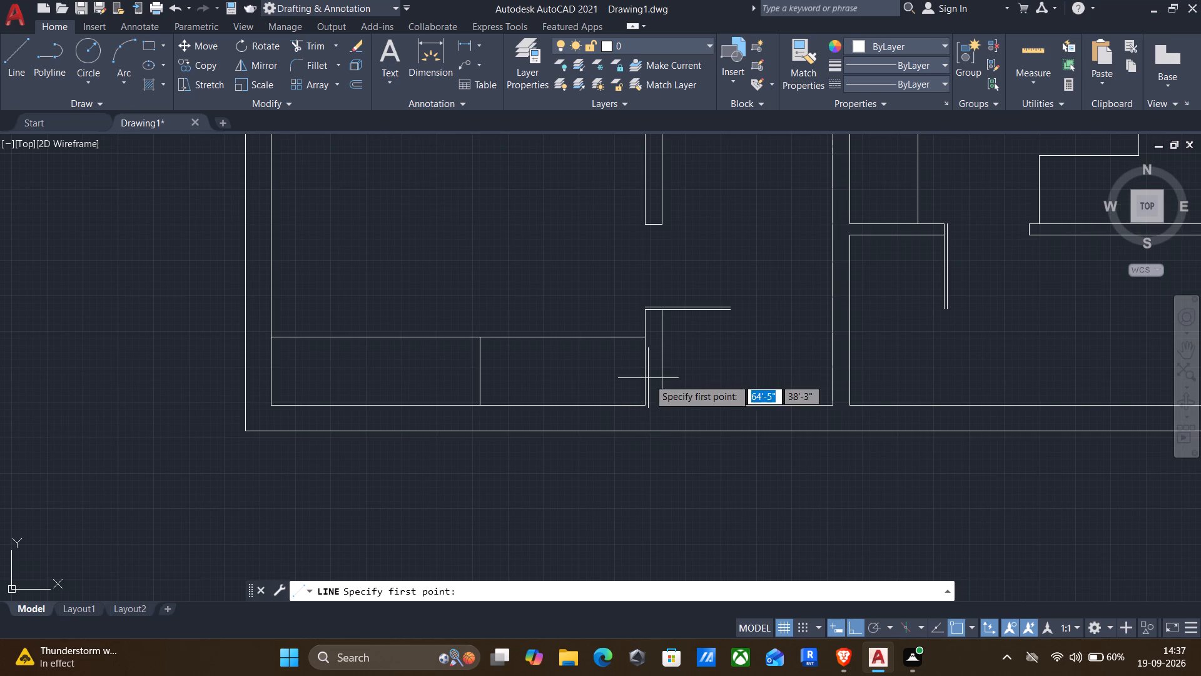
{"action": "left_click", "coordinate": [621, 399]}
{"action": "left_click", "coordinate": [625, 436]}
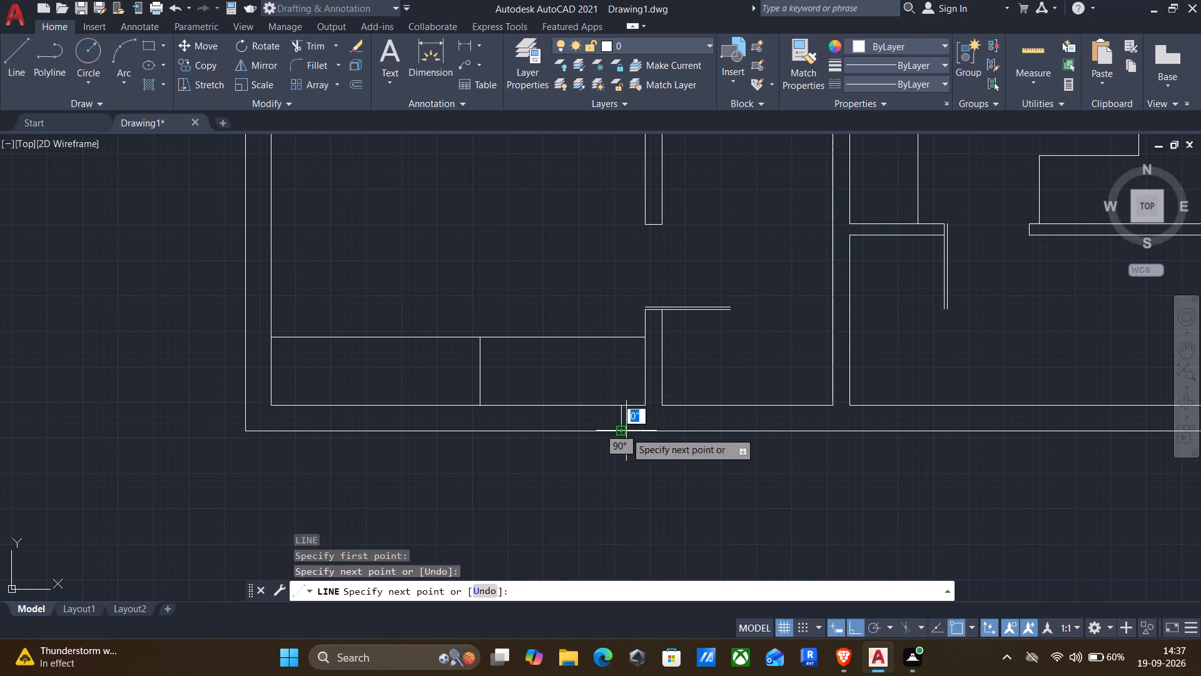
{"action": "key", "text": "Return"}
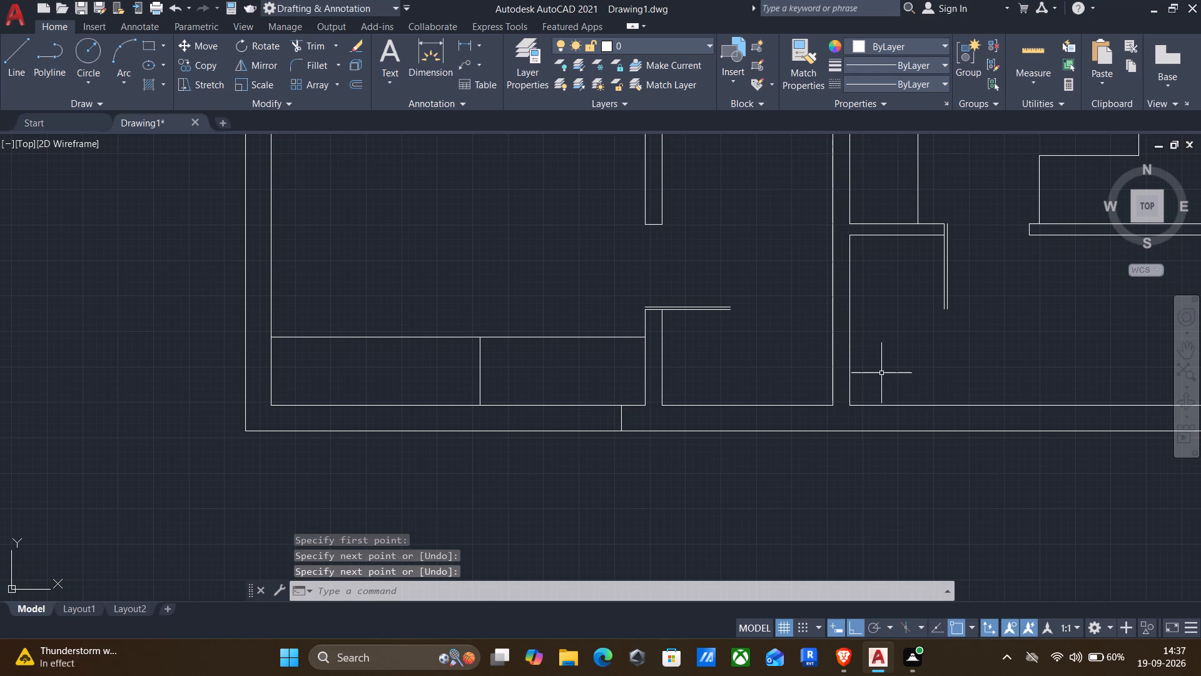
Draw a 9" line across the bottom outer wall's thickness, near the right end of the small middle room.
{"action": "right_click", "coordinate": [894, 360]}
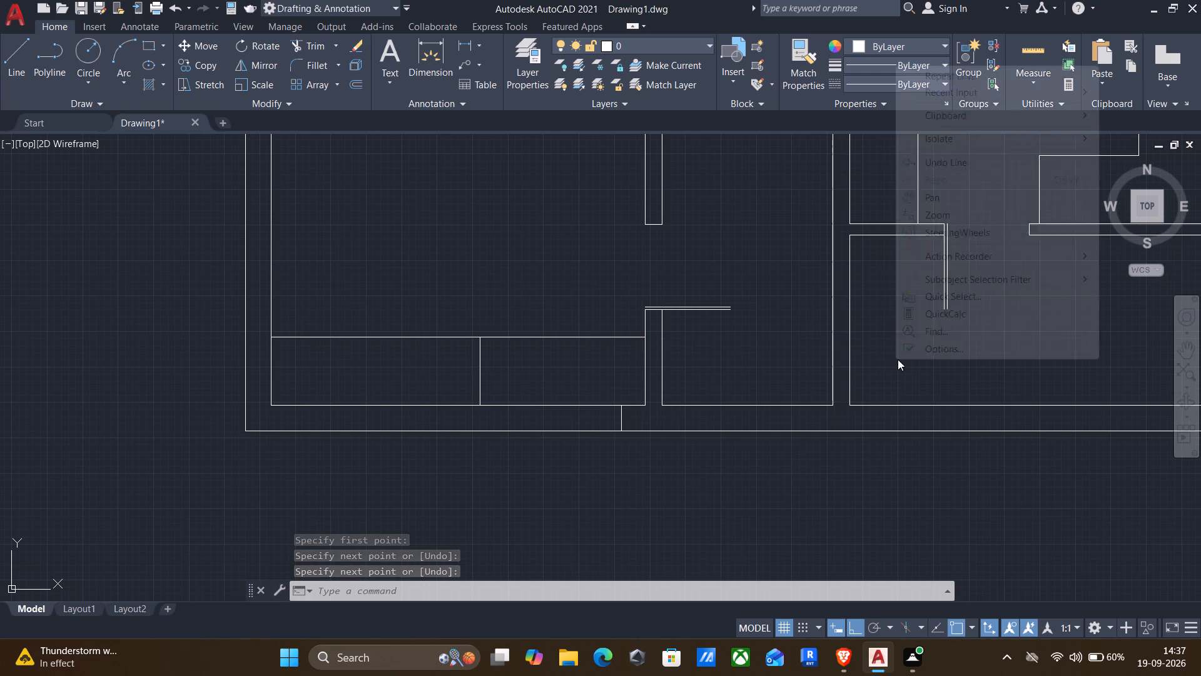
{"action": "left_click", "coordinate": [940, 71]}
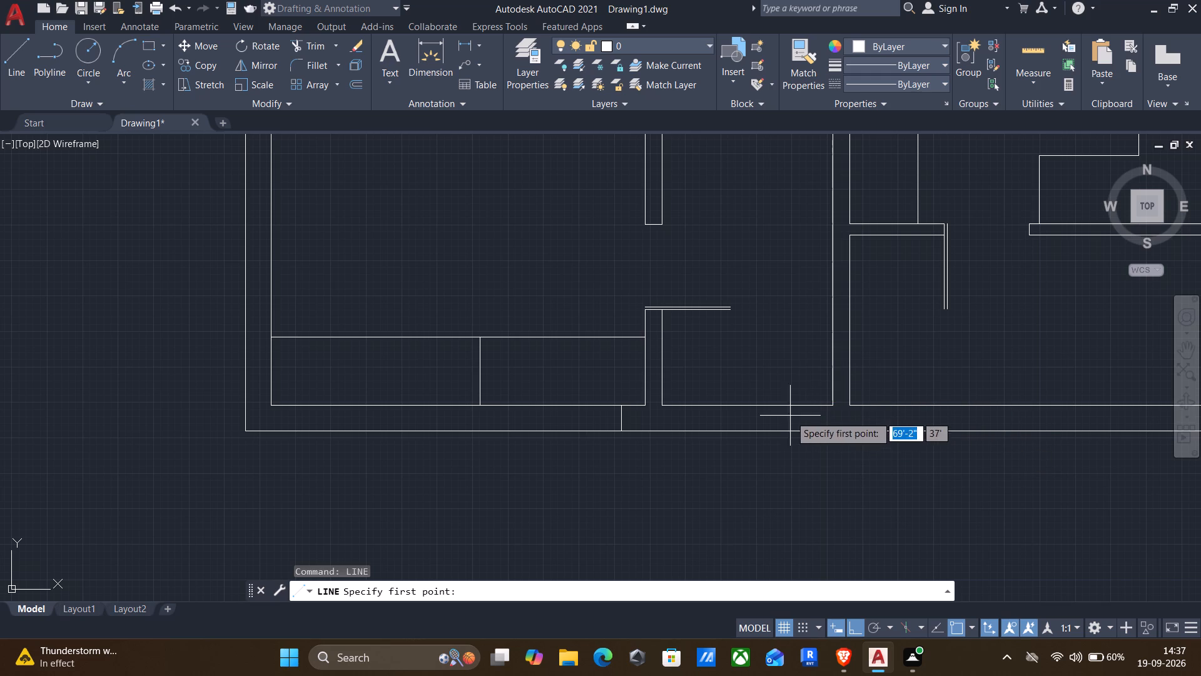
{"action": "left_click", "coordinate": [807, 429]}
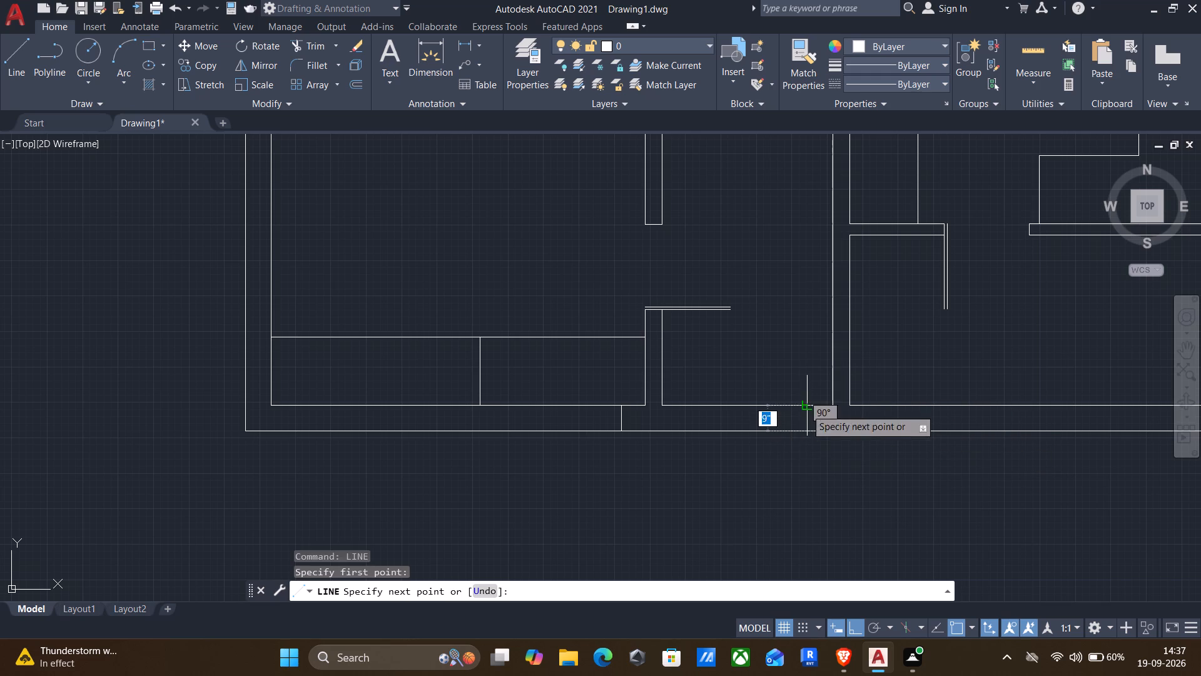
{"action": "left_click", "coordinate": [803, 400]}
{"action": "right_click", "coordinate": [803, 399]}
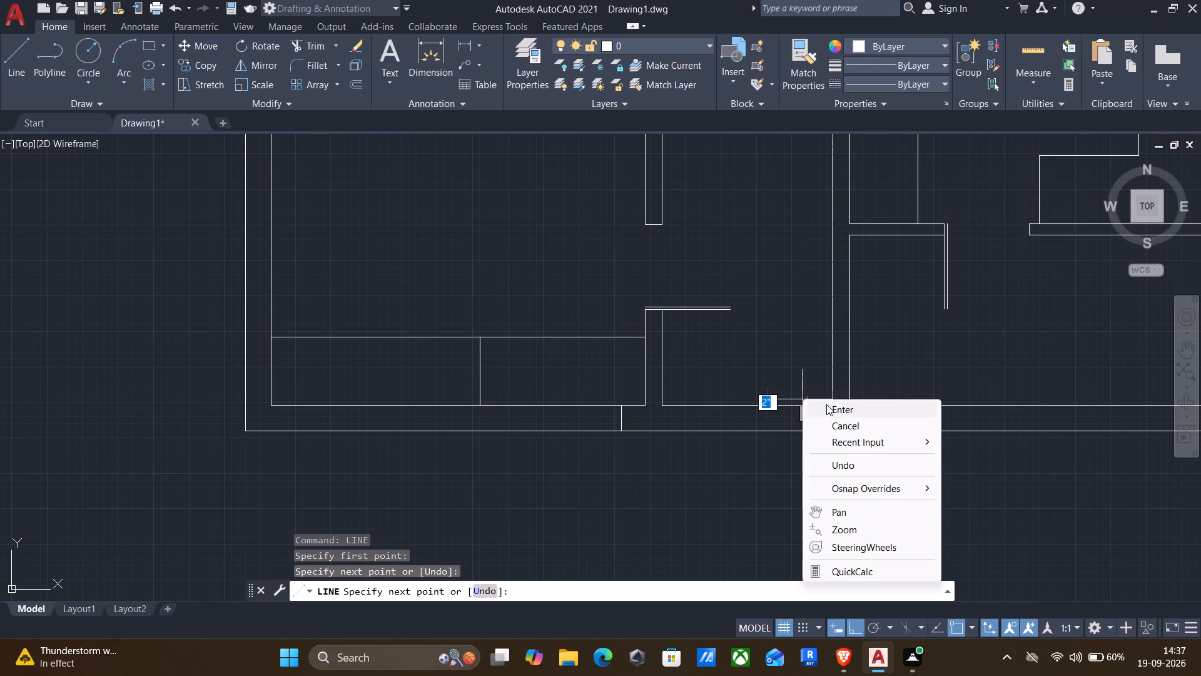
{"action": "left_click", "coordinate": [826, 404]}
Draw a short line across the left outer wall's thickness, slightly above the low rectangle in the upper-left room.
{"action": "scroll", "coordinate": [875, 439], "scroll_direction": "down", "scroll_amount": 1}
{"action": "middle_click_drag", "start_coordinate": [897, 440], "coordinate": [794, 421]}
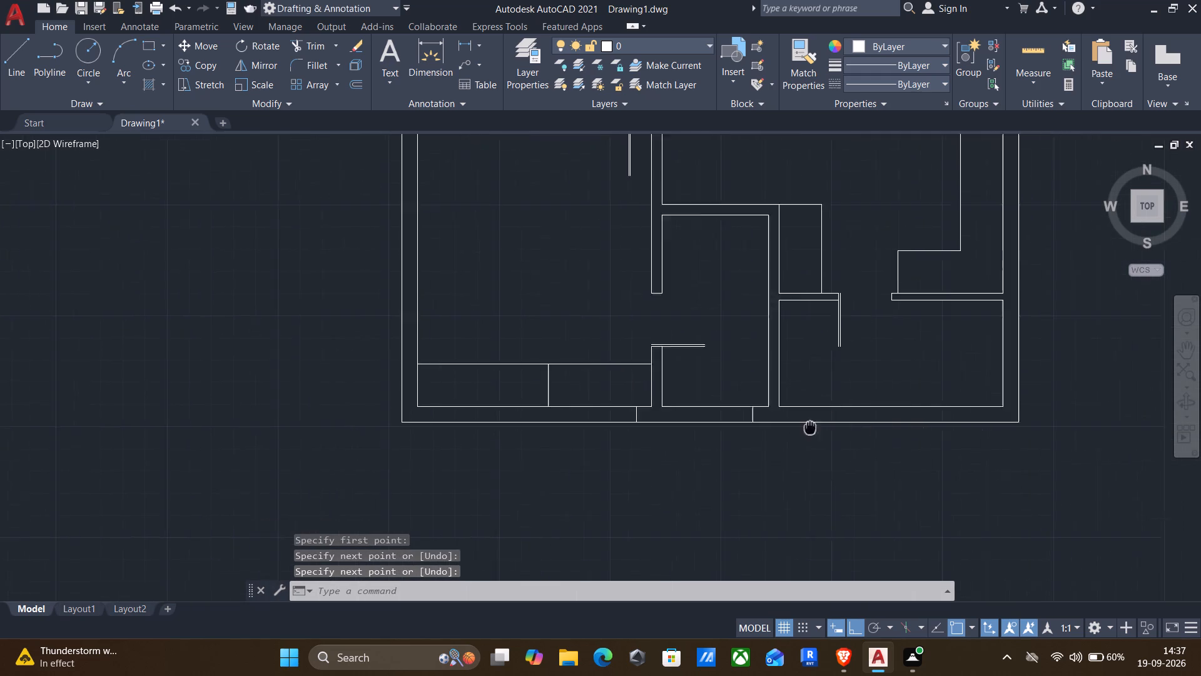
{"action": "middle_click_drag", "start_coordinate": [794, 421], "coordinate": [766, 411]}
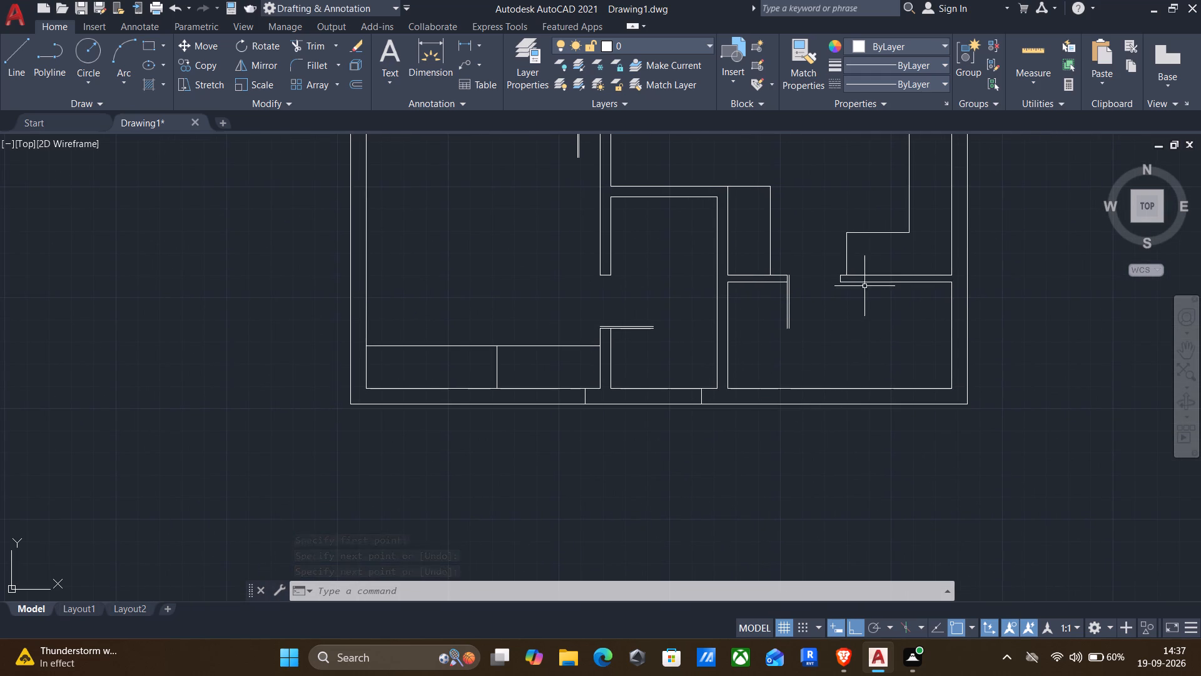
{"action": "middle_click_drag", "start_coordinate": [849, 309], "coordinate": [905, 352]}
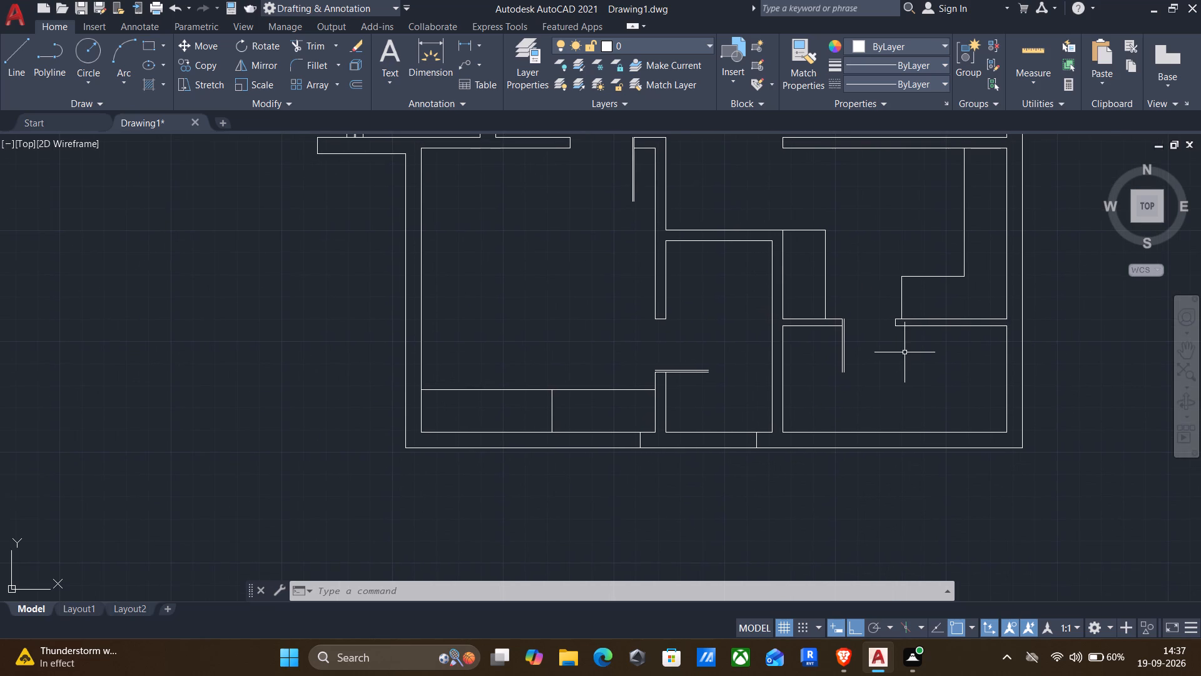
{"action": "middle_click_drag", "start_coordinate": [854, 330], "coordinate": [669, 504]}
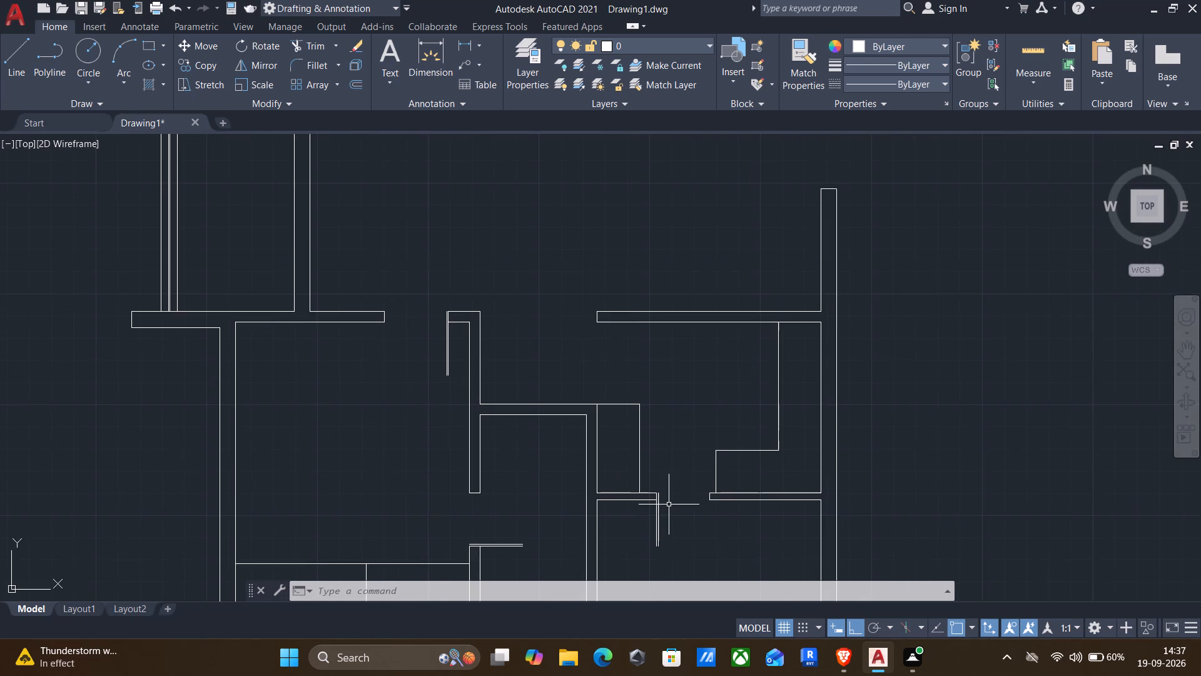
{"action": "scroll", "coordinate": [668, 504], "scroll_direction": "up", "scroll_amount": 1}
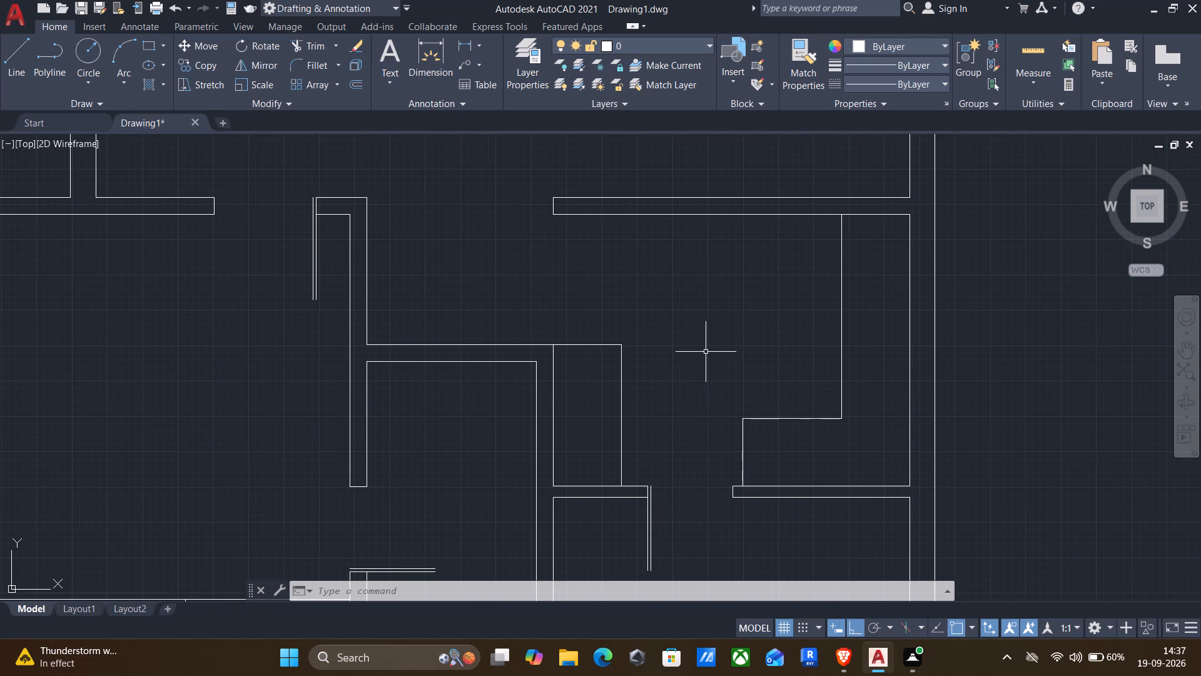
{"action": "scroll", "coordinate": [529, 272], "scroll_direction": "down", "scroll_amount": 1}
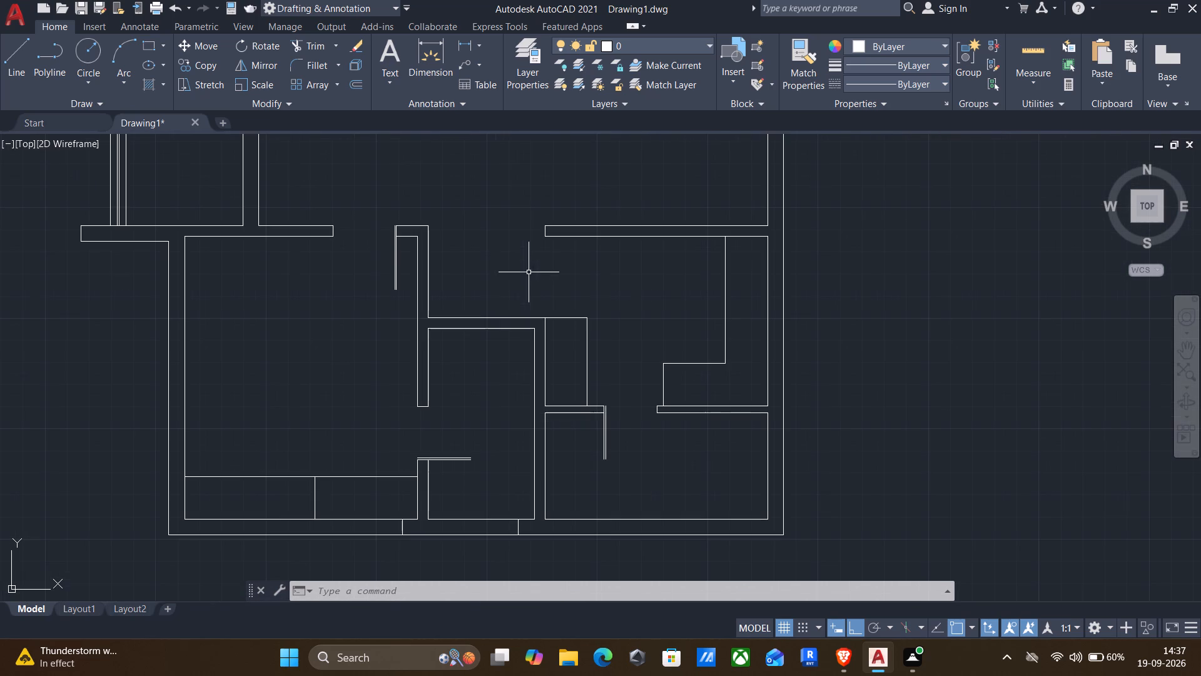
{"action": "middle_click_drag", "start_coordinate": [254, 318], "coordinate": [667, 397]}
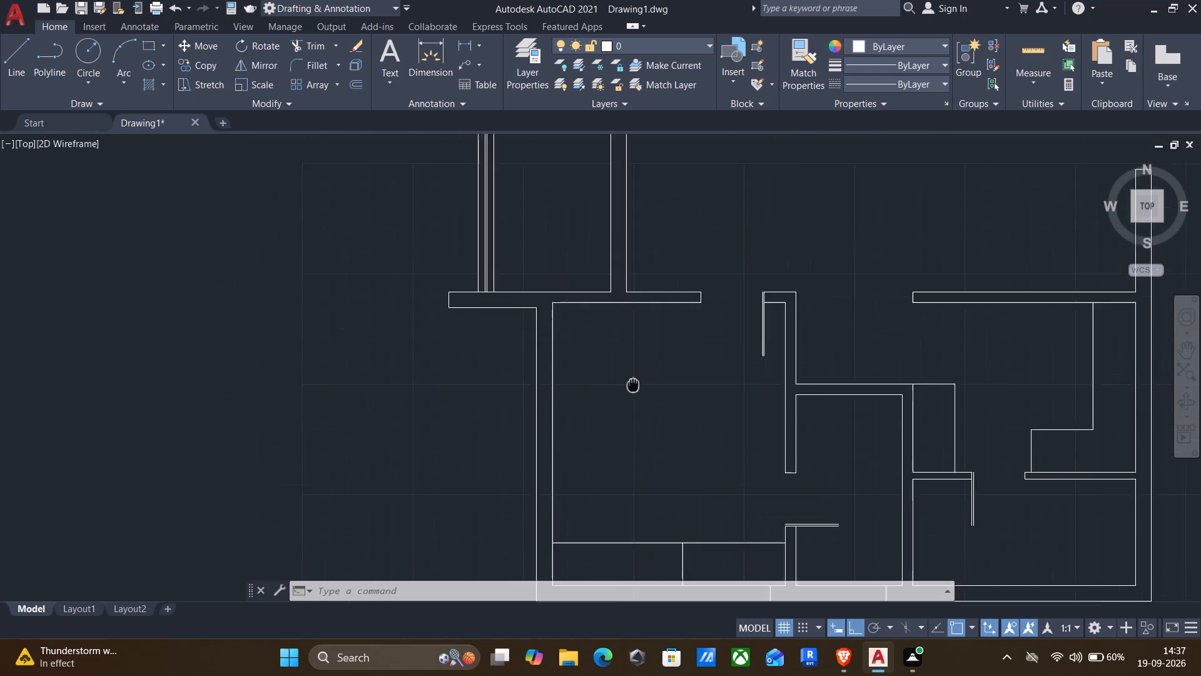
{"action": "middle_click_drag", "start_coordinate": [667, 397], "coordinate": [836, 628]}
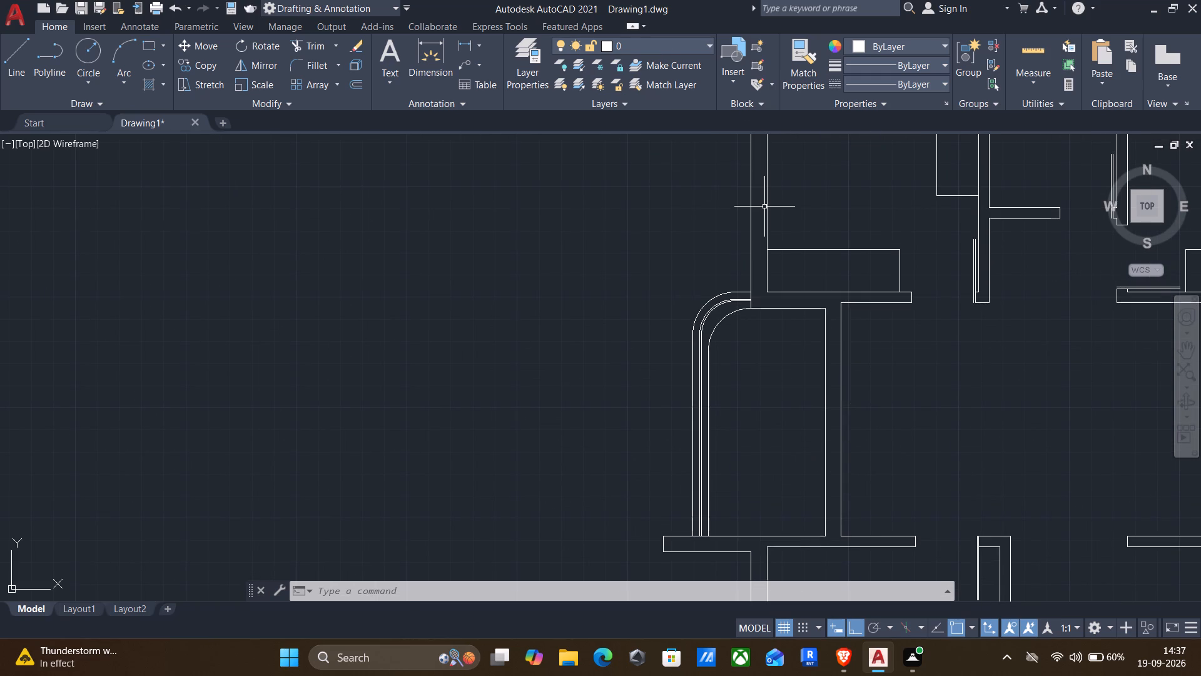
{"action": "right_click", "coordinate": [763, 207]}
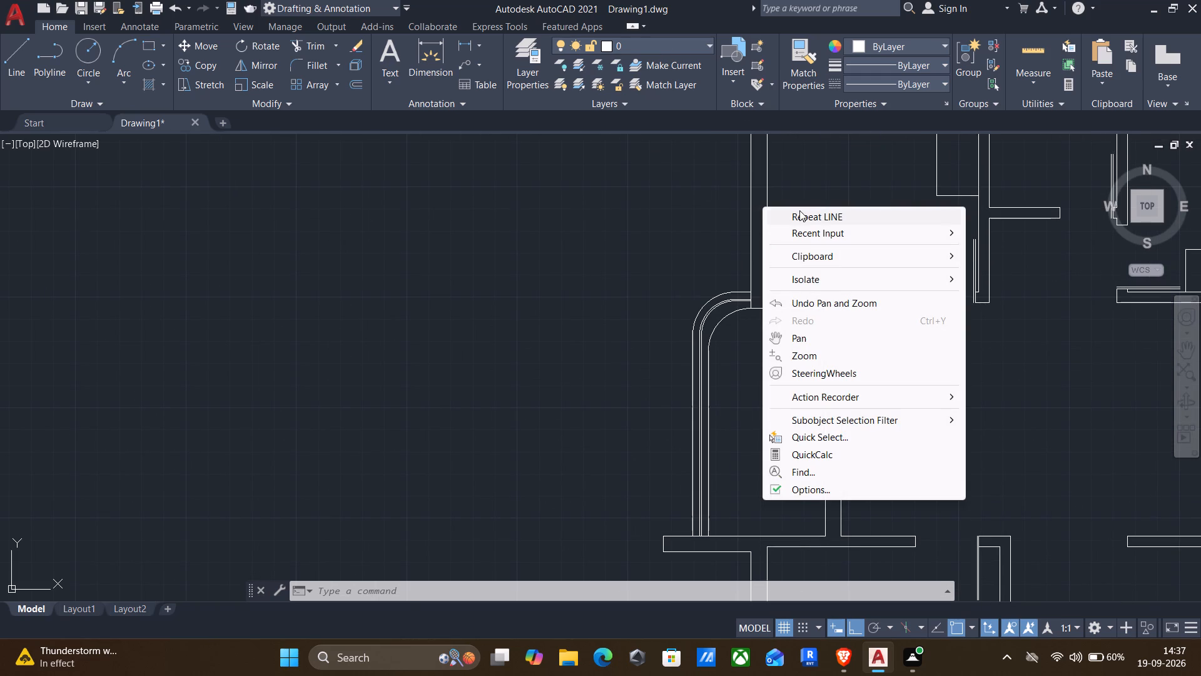
{"action": "left_click", "coordinate": [799, 210]}
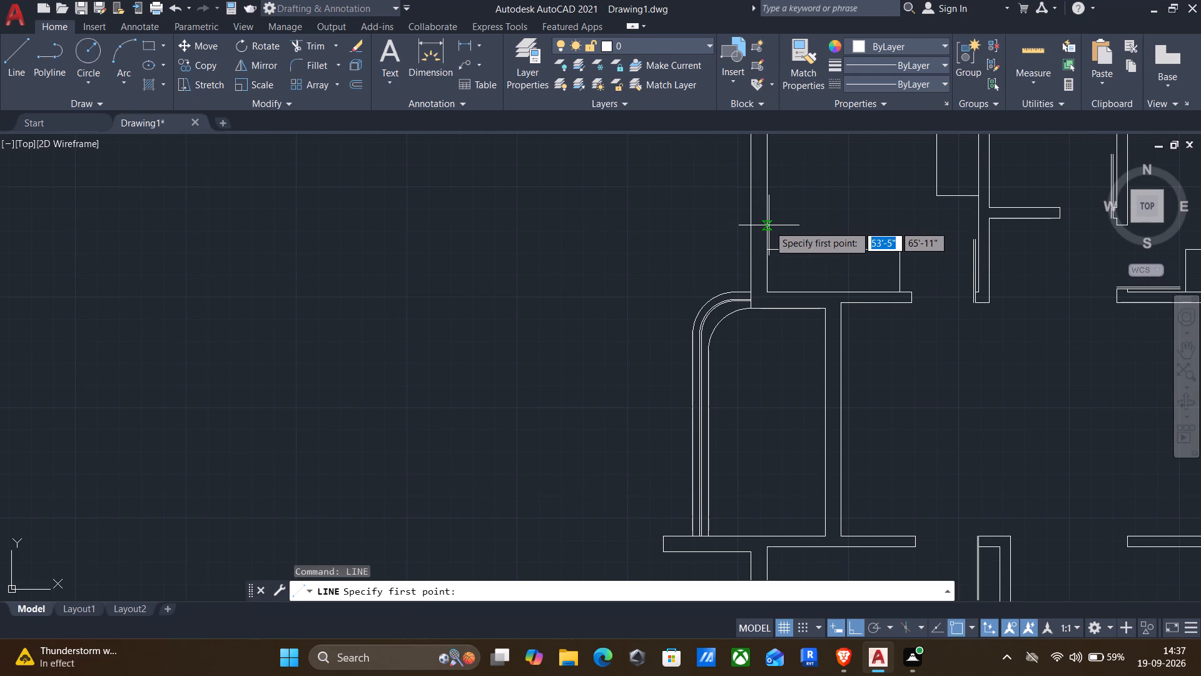
{"action": "left_click", "coordinate": [769, 225]}
{"action": "left_click", "coordinate": [753, 229]}
{"action": "right_click", "coordinate": [753, 229]}
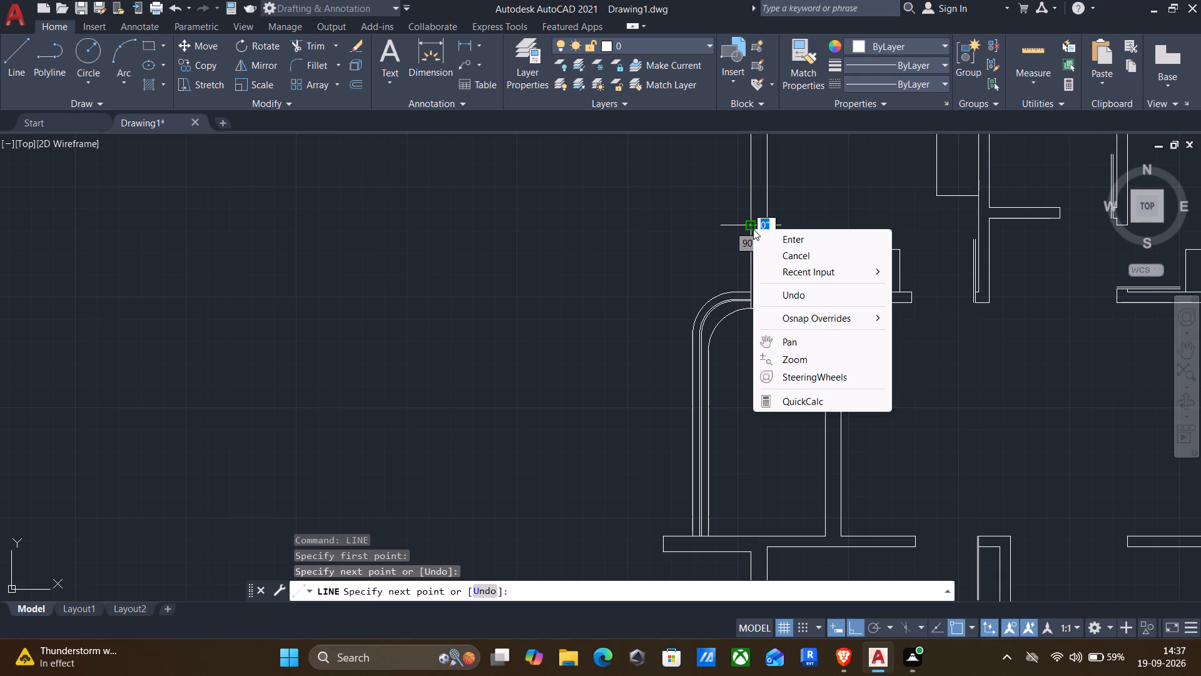
{"action": "left_click", "coordinate": [788, 240]}
Draw a short line across the top outer wall's thickness in the upper-left room, just left of its tall closet outline.
{"action": "scroll", "coordinate": [797, 249], "scroll_direction": "down", "scroll_amount": 1}
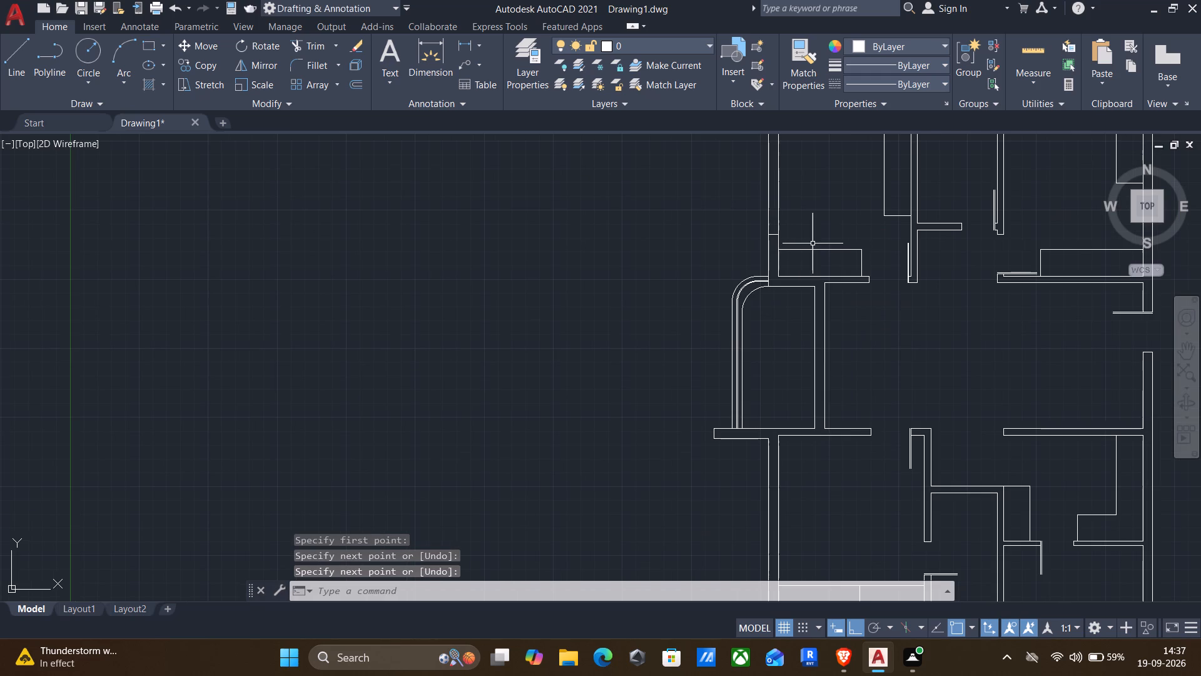
{"action": "middle_click_drag", "start_coordinate": [804, 289], "coordinate": [757, 431]}
{"action": "right_click", "coordinate": [779, 218]}
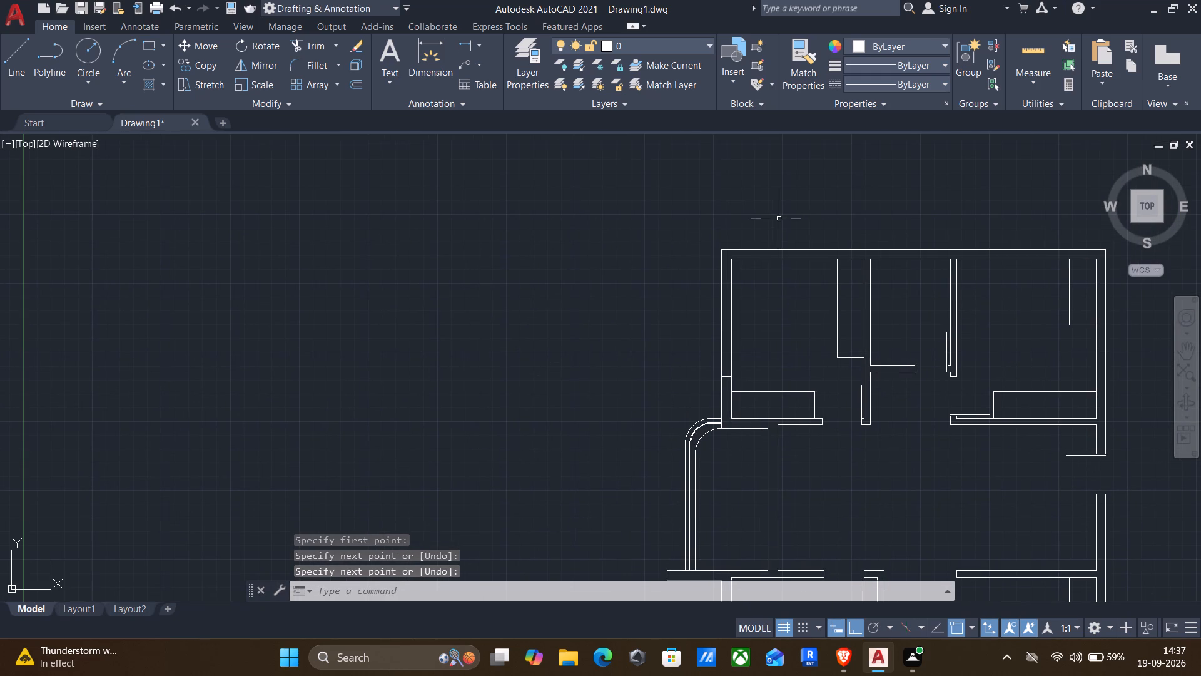
{"action": "left_click", "coordinate": [796, 222]}
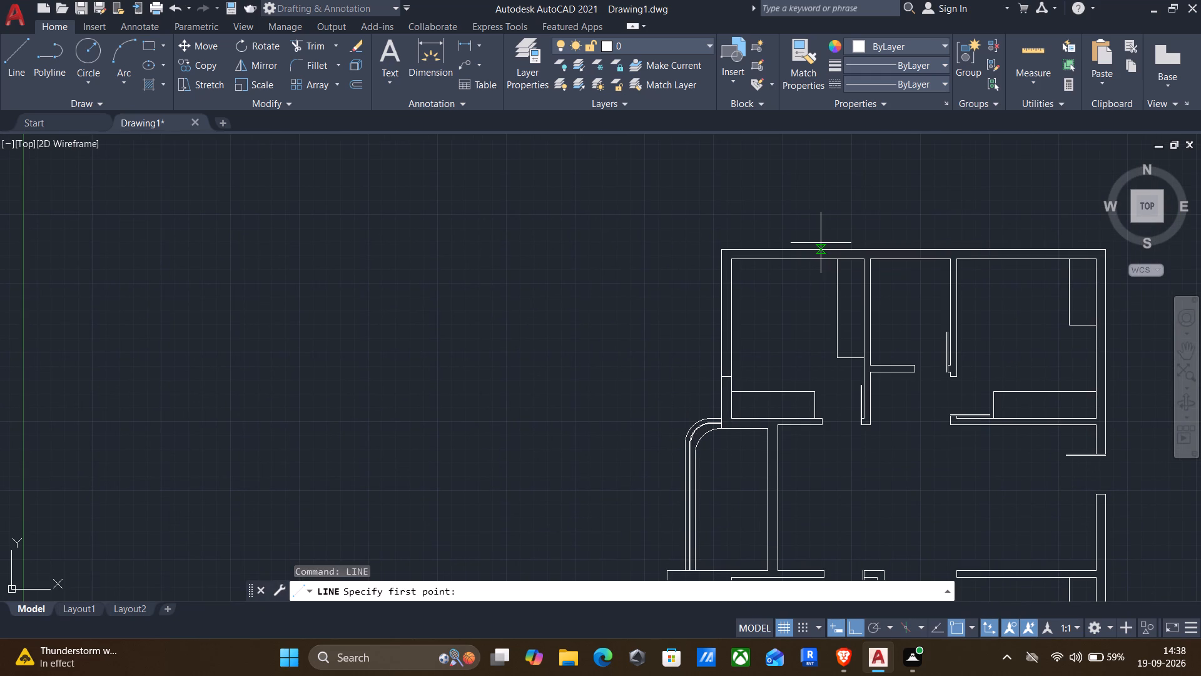
{"action": "scroll", "coordinate": [820, 243], "scroll_direction": "up", "scroll_amount": 3}
{"action": "left_click", "coordinate": [823, 303]}
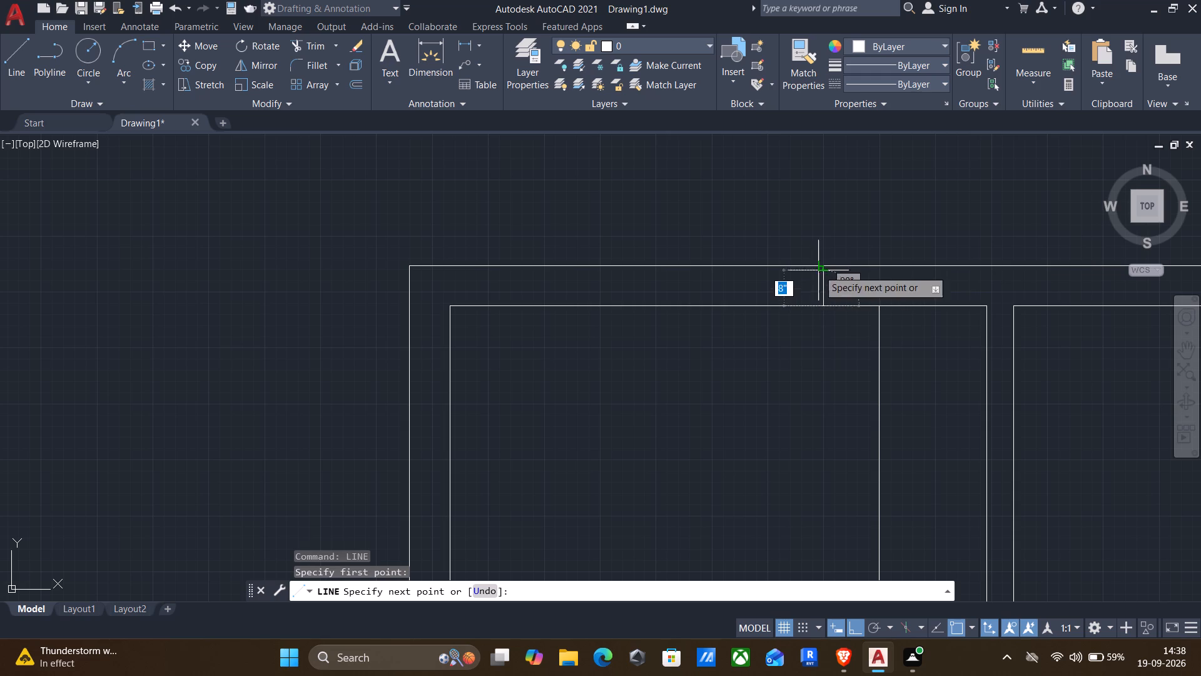
{"action": "left_click", "coordinate": [819, 263]}
{"action": "right_click", "coordinate": [819, 259]}
{"action": "left_click", "coordinate": [836, 265]}
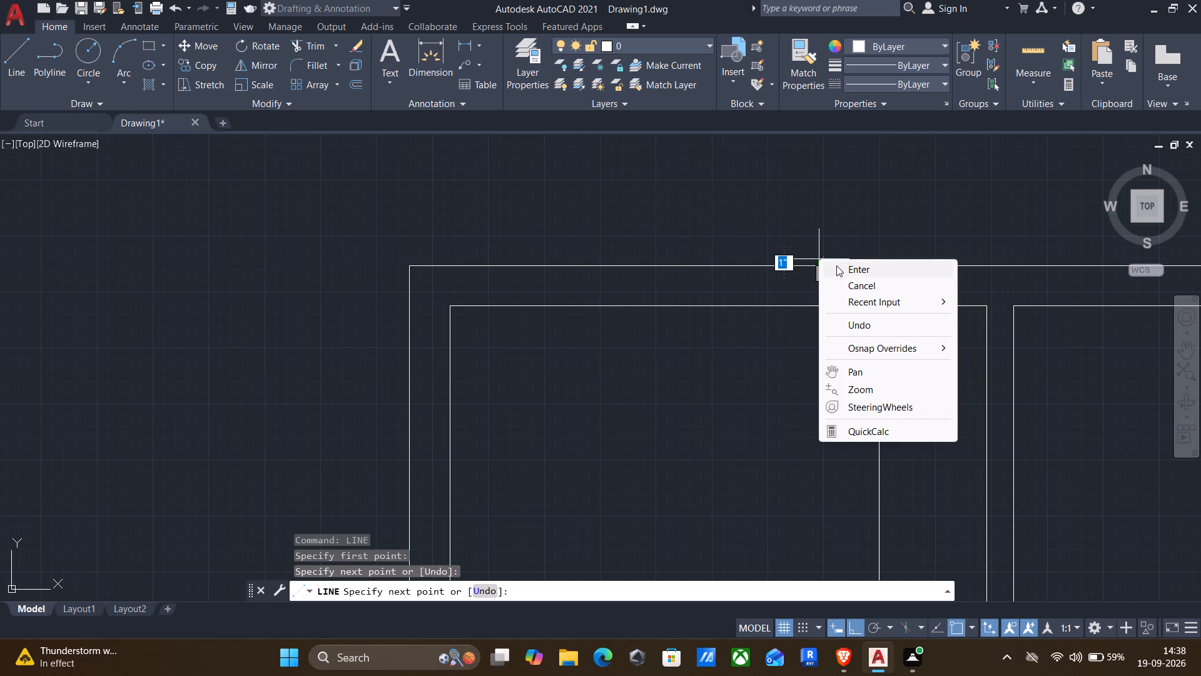
Draw a short line across the top outer wall's thickness, near the right end of the upper middle room.
{"action": "scroll", "coordinate": [836, 265], "scroll_direction": "down", "scroll_amount": 2}
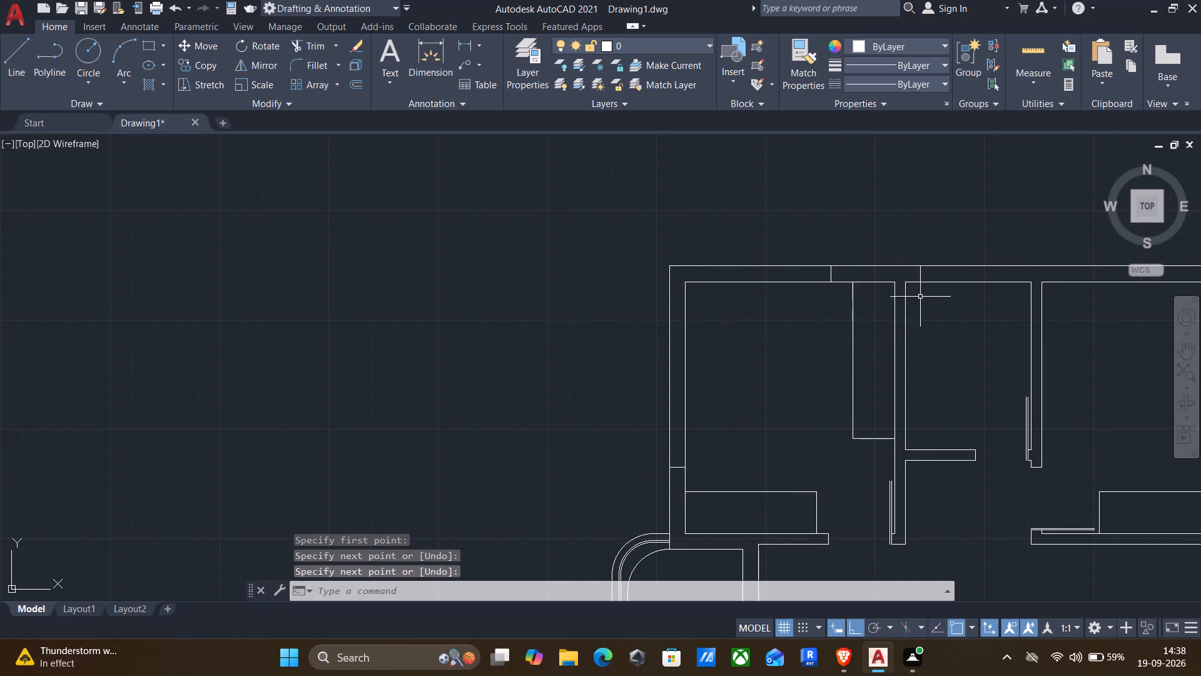
{"action": "middle_click_drag", "start_coordinate": [966, 300], "coordinate": [859, 267]}
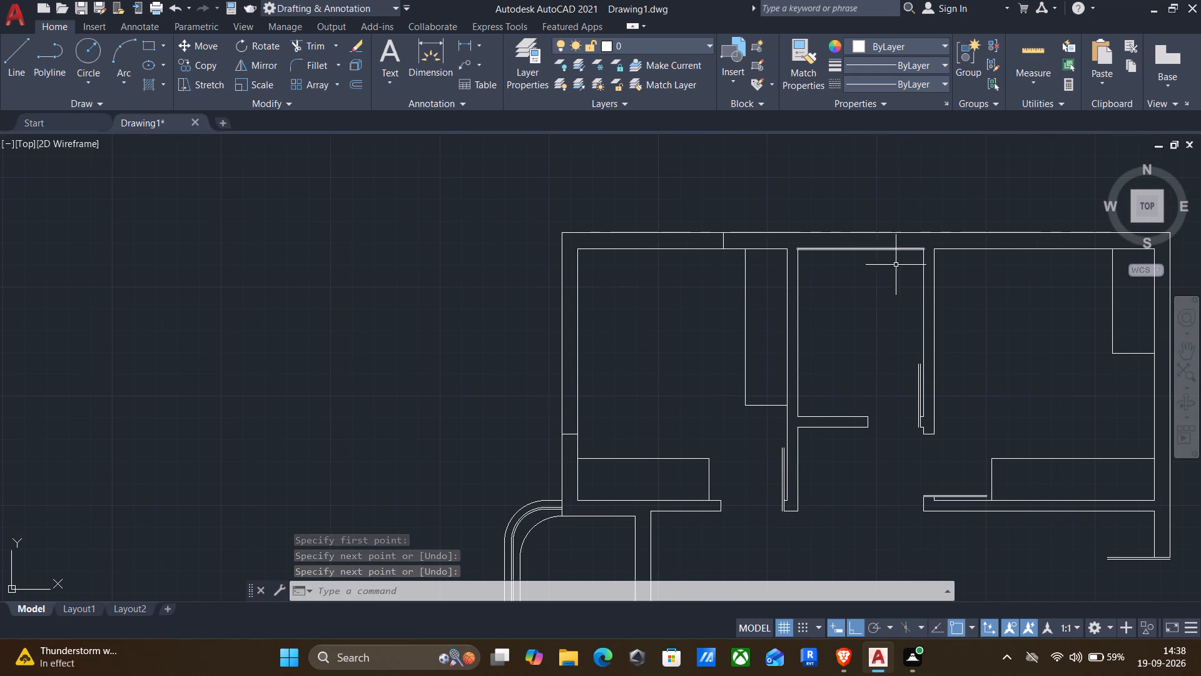
{"action": "right_click", "coordinate": [887, 298]}
{"action": "left_click", "coordinate": [922, 306]}
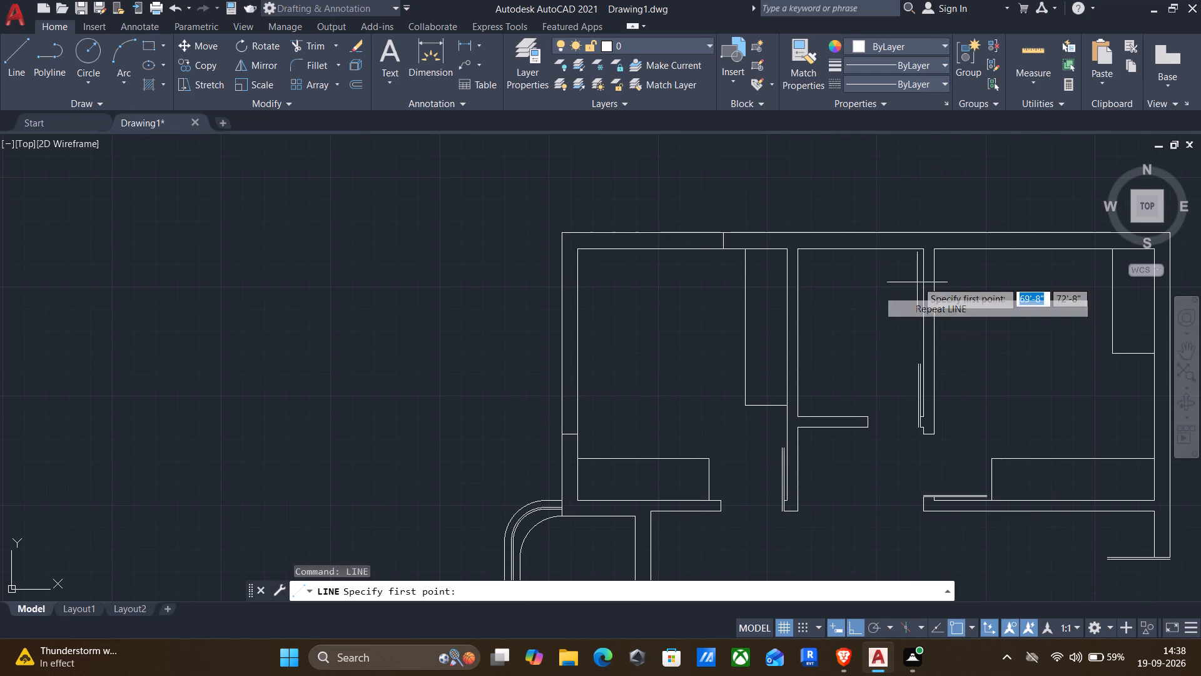
{"action": "left_click", "coordinate": [911, 250]}
{"action": "left_click", "coordinate": [905, 233]}
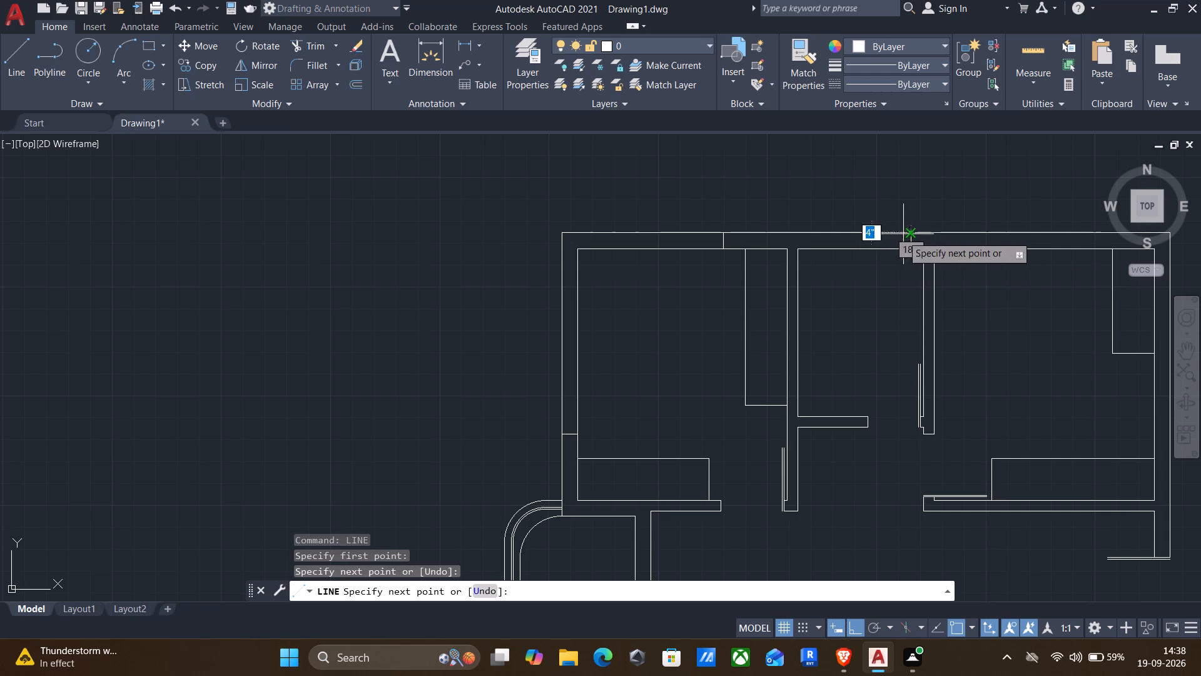
{"action": "right_click", "coordinate": [869, 330]}
{"action": "left_click", "coordinate": [898, 339]}
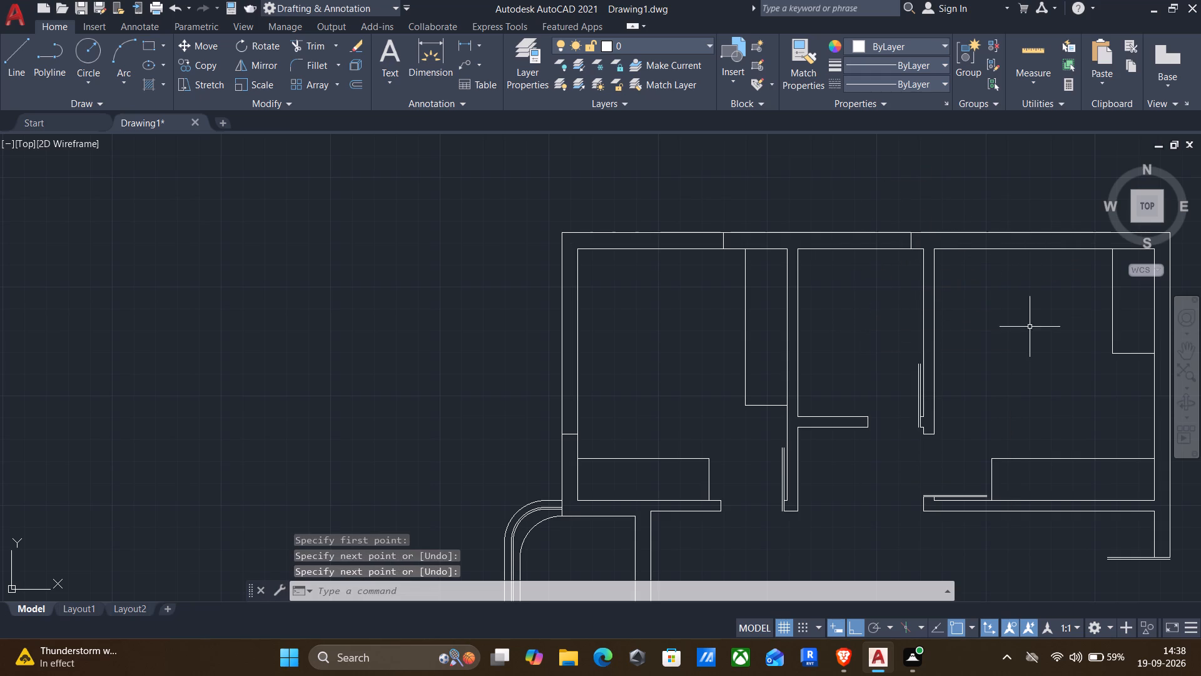
Draw a short line across the top outer wall's thickness, near the middle of the upper-right room.
{"action": "middle_click_drag", "start_coordinate": [1044, 369], "coordinate": [909, 351]}
{"action": "right_click", "coordinate": [923, 336]}
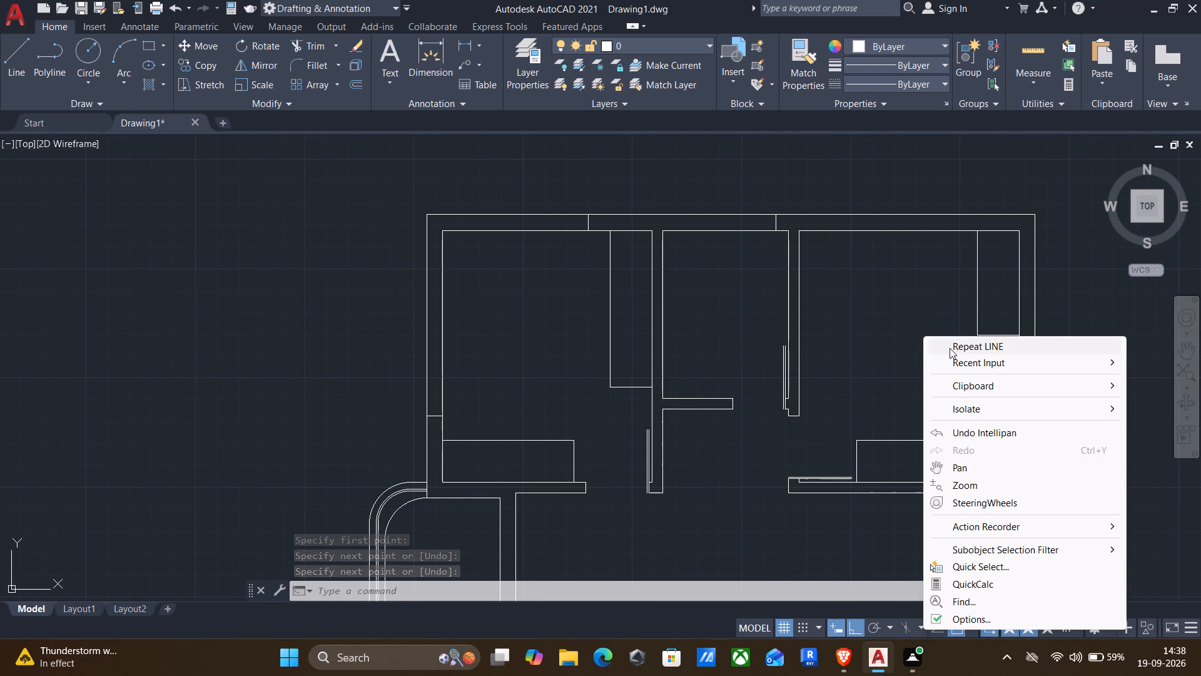
{"action": "left_click", "coordinate": [950, 348]}
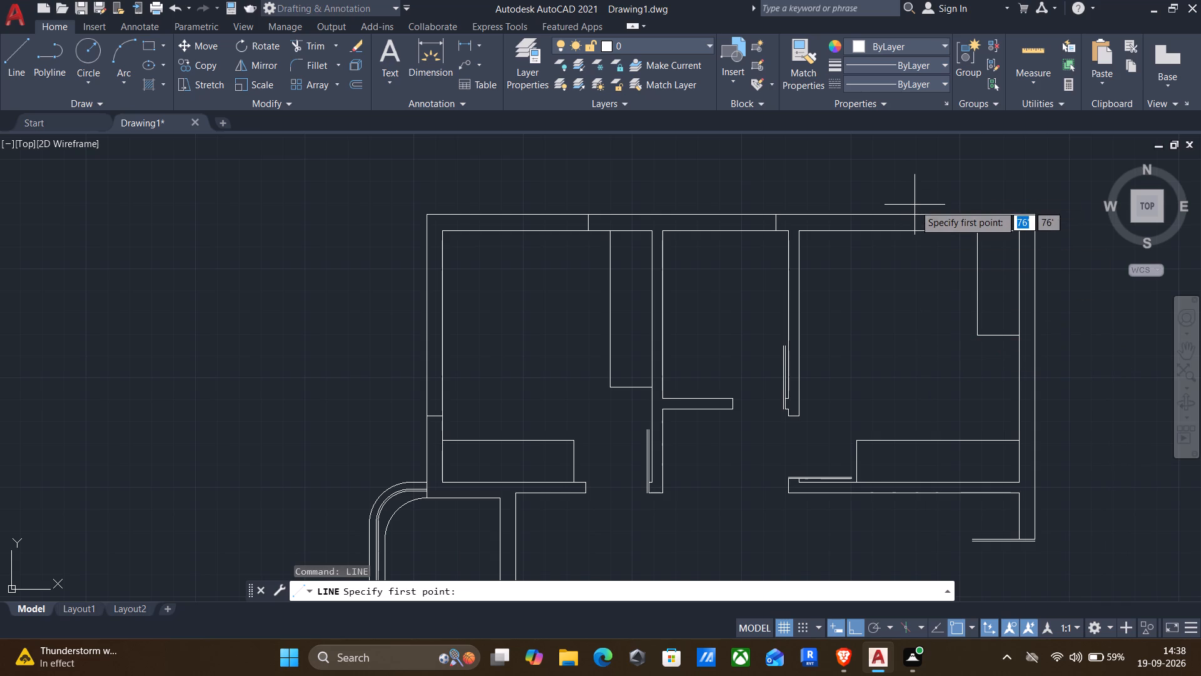
{"action": "left_click", "coordinate": [908, 231]}
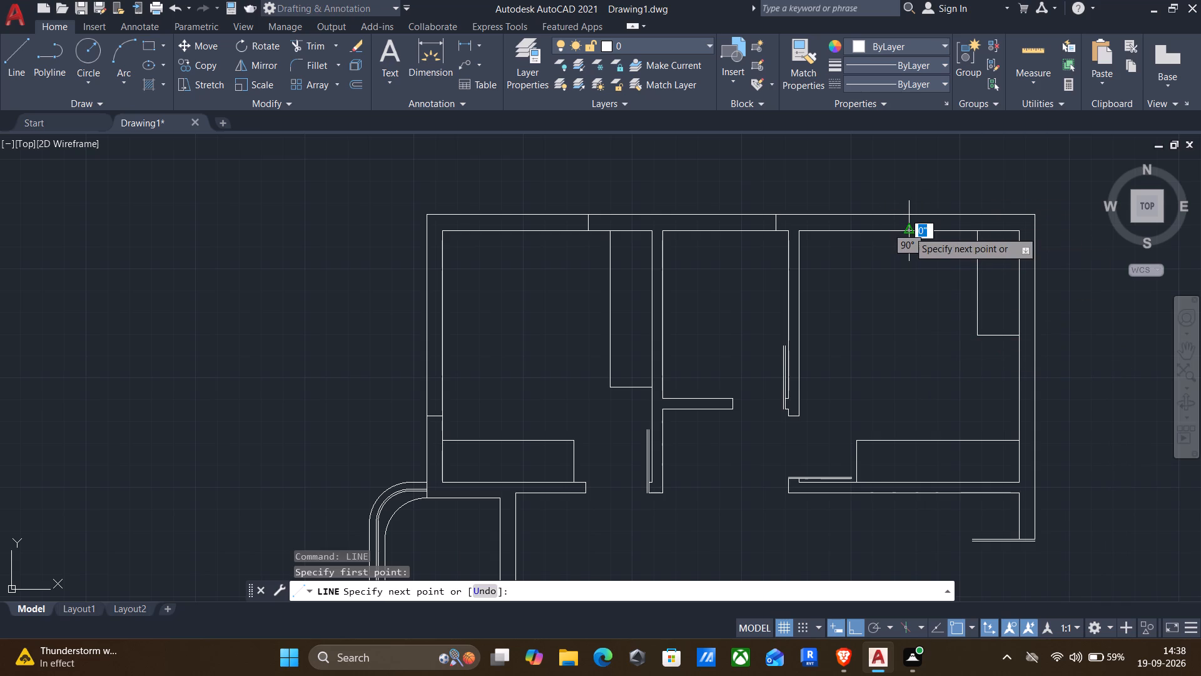
{"action": "left_click", "coordinate": [906, 217]}
{"action": "right_click_drag", "start_coordinate": [906, 217], "coordinate": [899, 226]}
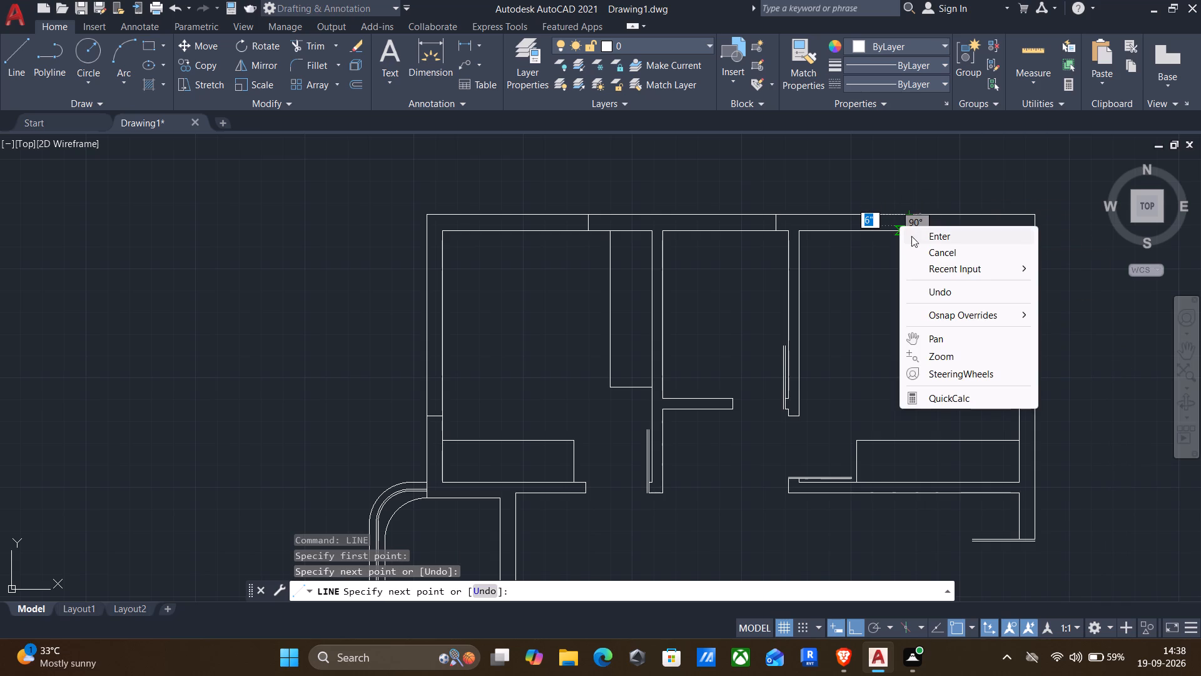
{"action": "left_click", "coordinate": [918, 237]}
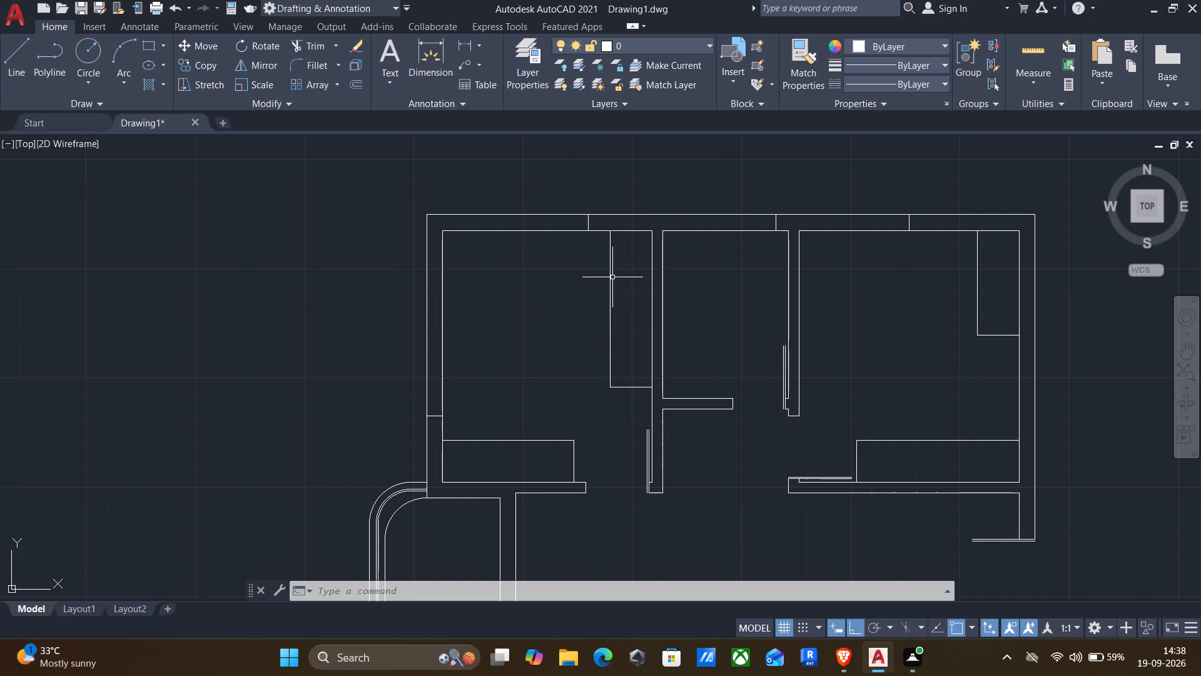
Offset the upper-right room's cross line in the top outer wall 2'6" to its left and 2'6" to its right.
{"action": "key", "text": "o"}
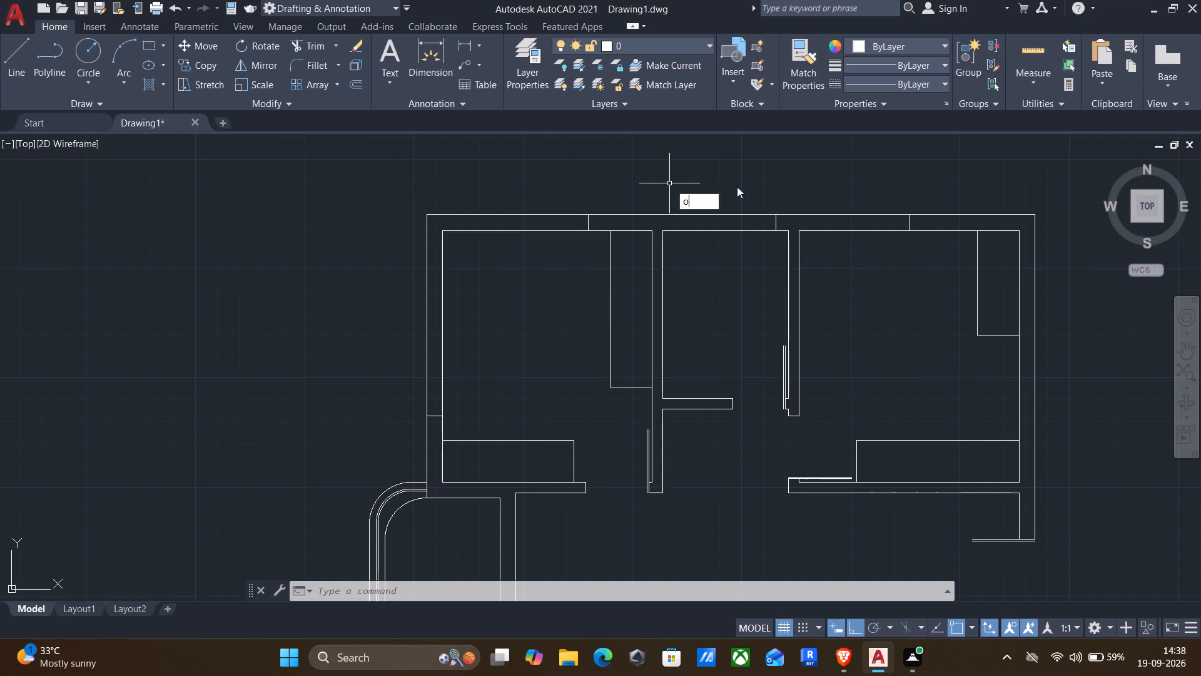
{"action": "key", "text": "Return"}
{"action": "left_click", "coordinate": [909, 220]}
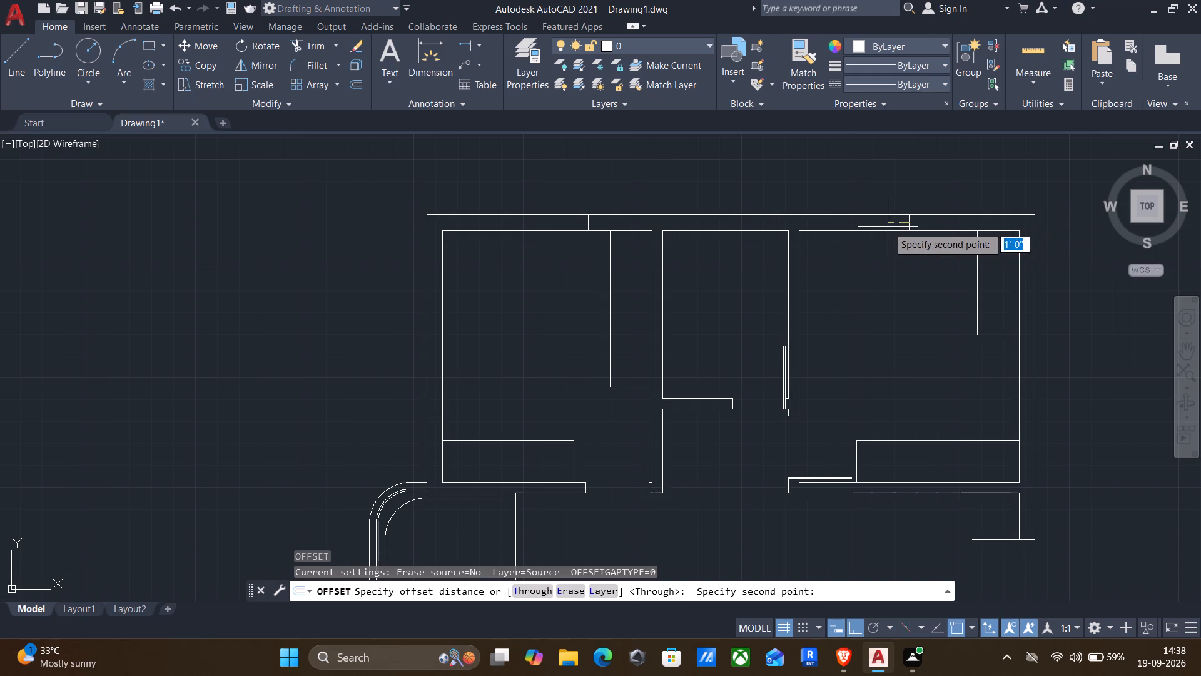
{"action": "left_click", "coordinate": [882, 228]}
{"action": "left_click", "coordinate": [910, 220]}
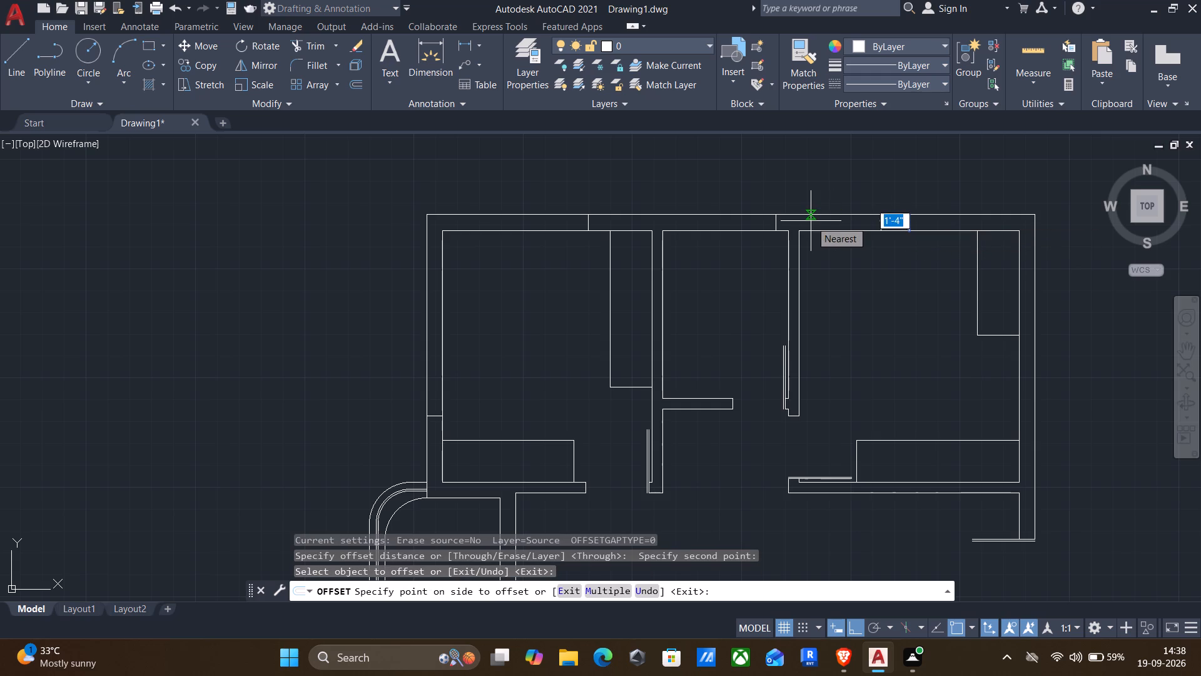
{"action": "type", "text": "2'6"}
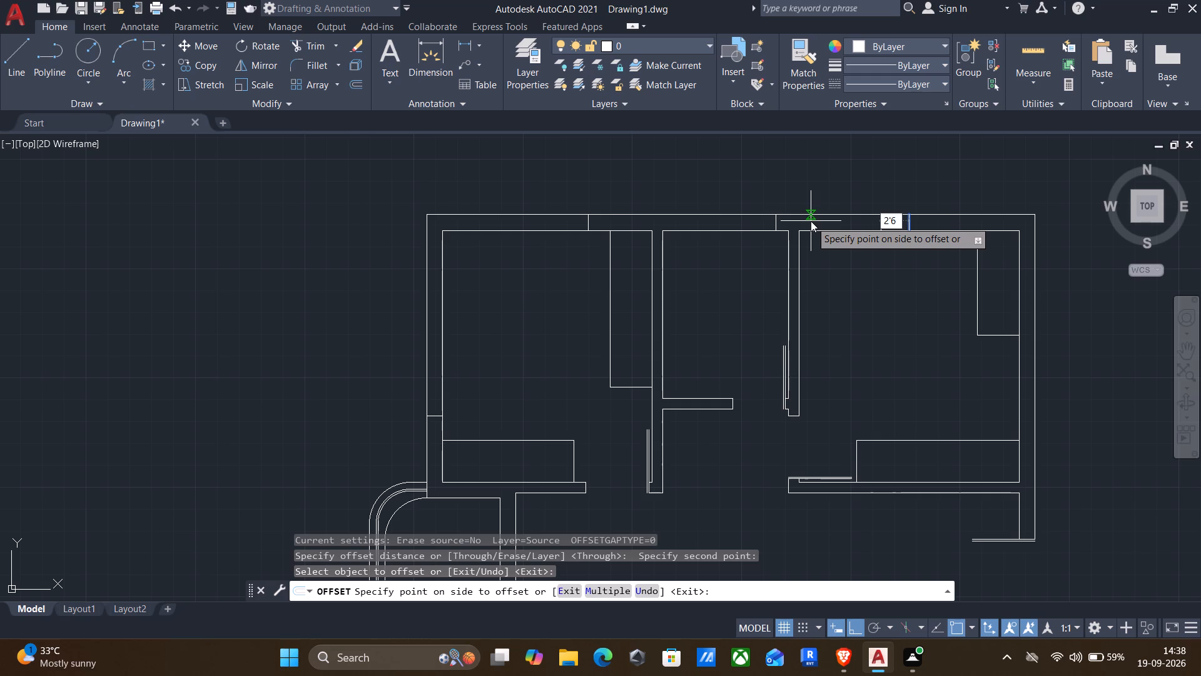
{"action": "key", "text": "shift+quotedbl"}
{"action": "key", "text": "Return"}
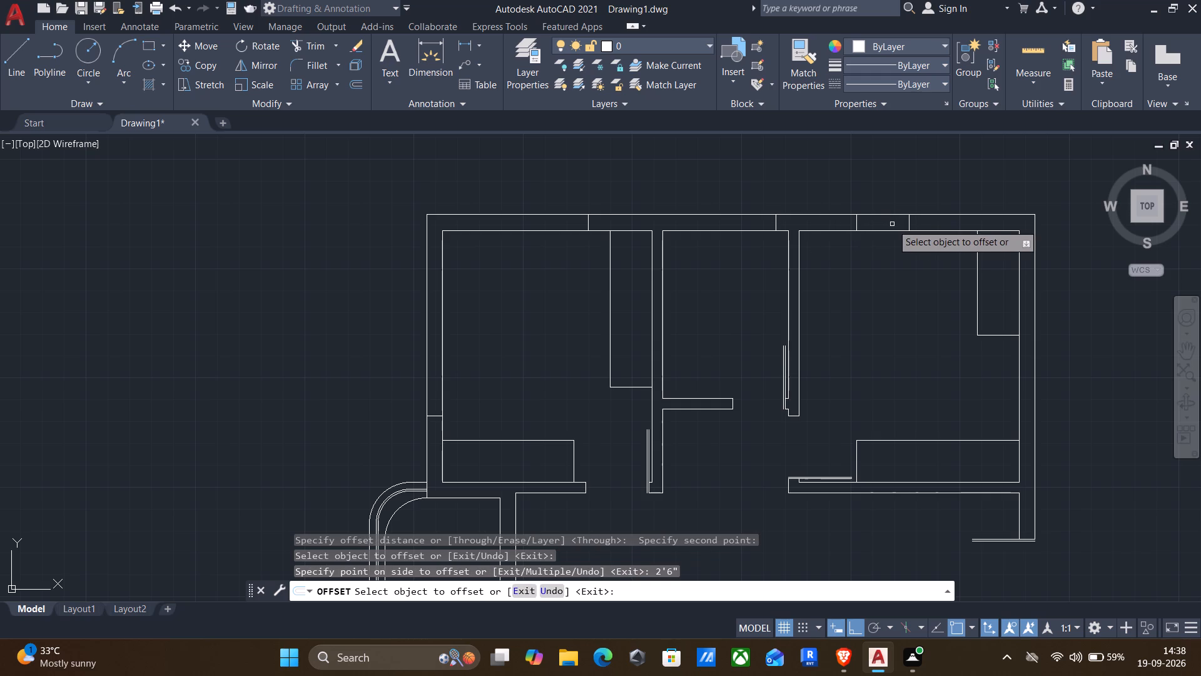
{"action": "left_click", "coordinate": [913, 219]}
{"action": "left_click", "coordinate": [908, 222]}
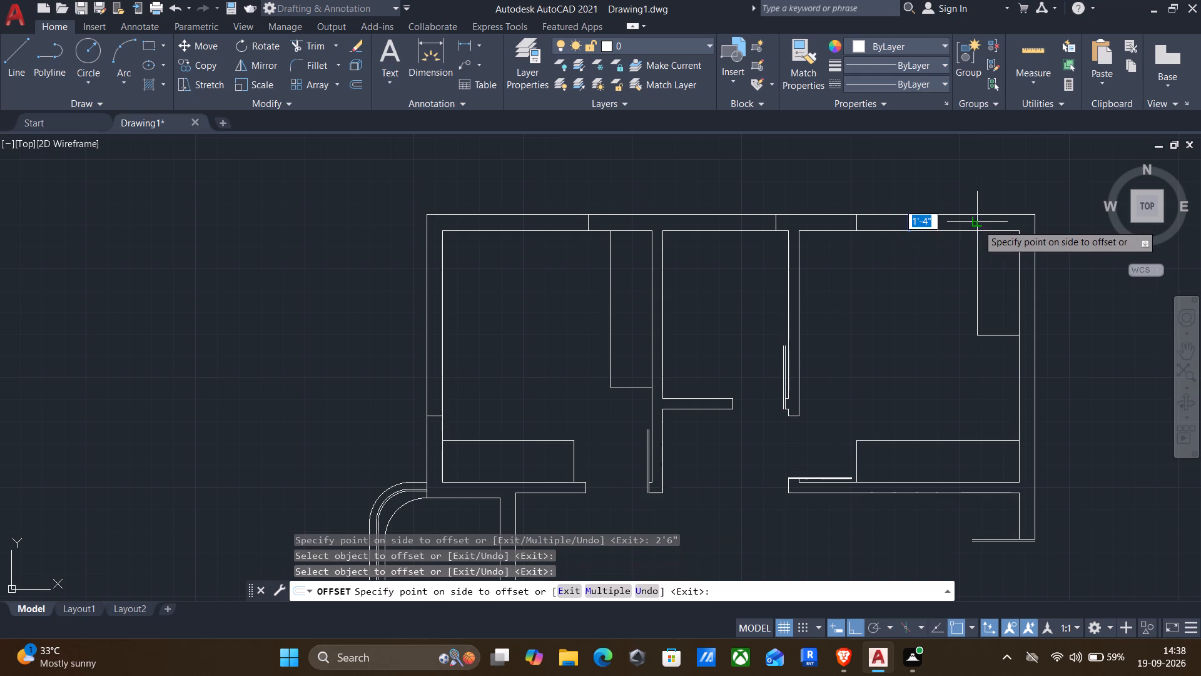
{"action": "type", "text": "2'"}
{"action": "key", "text": "6"}
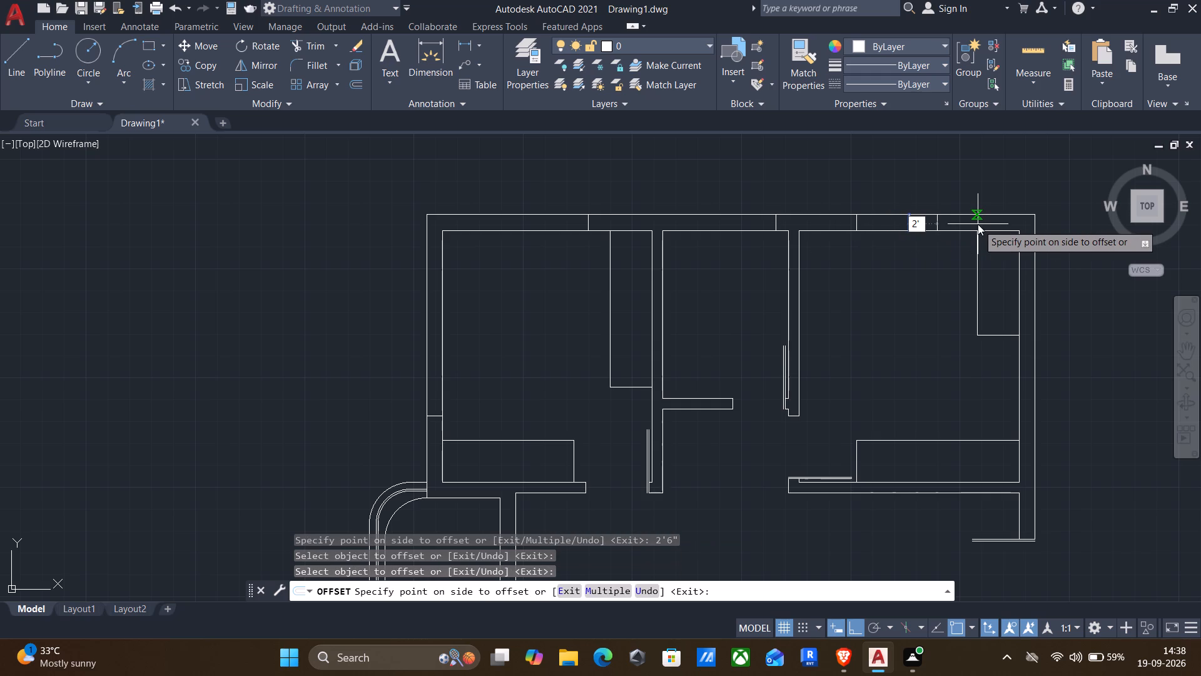
{"action": "key", "text": "shift+quotedbl"}
{"action": "key", "text": "Return"}
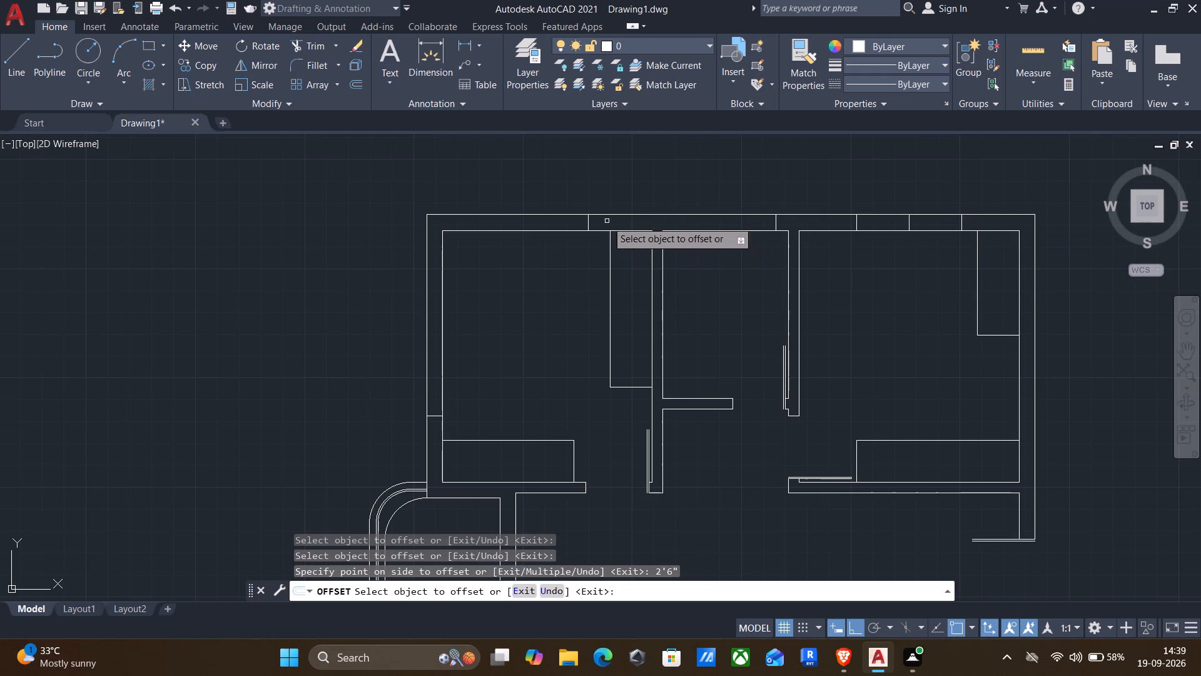
Offset the upper-left room's cross line in the top outer wall 4' to the left.
{"action": "left_click", "coordinate": [587, 223]}
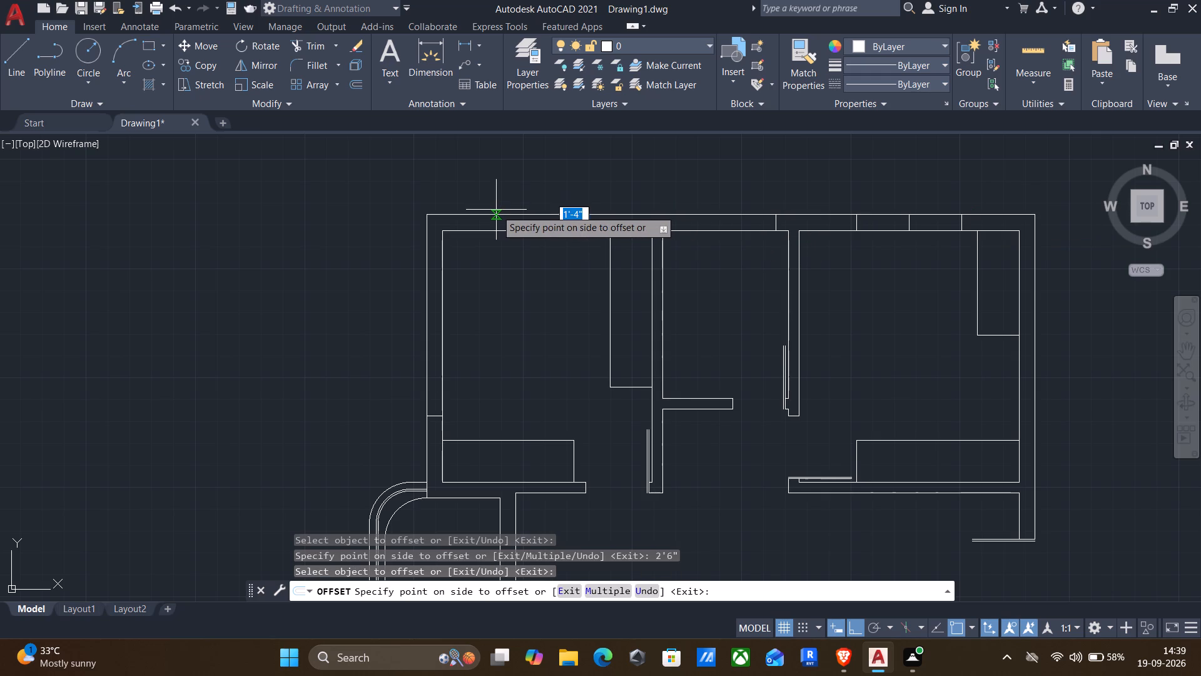
{"action": "type", "text": "4'"}
{"action": "key", "text": "Return"}
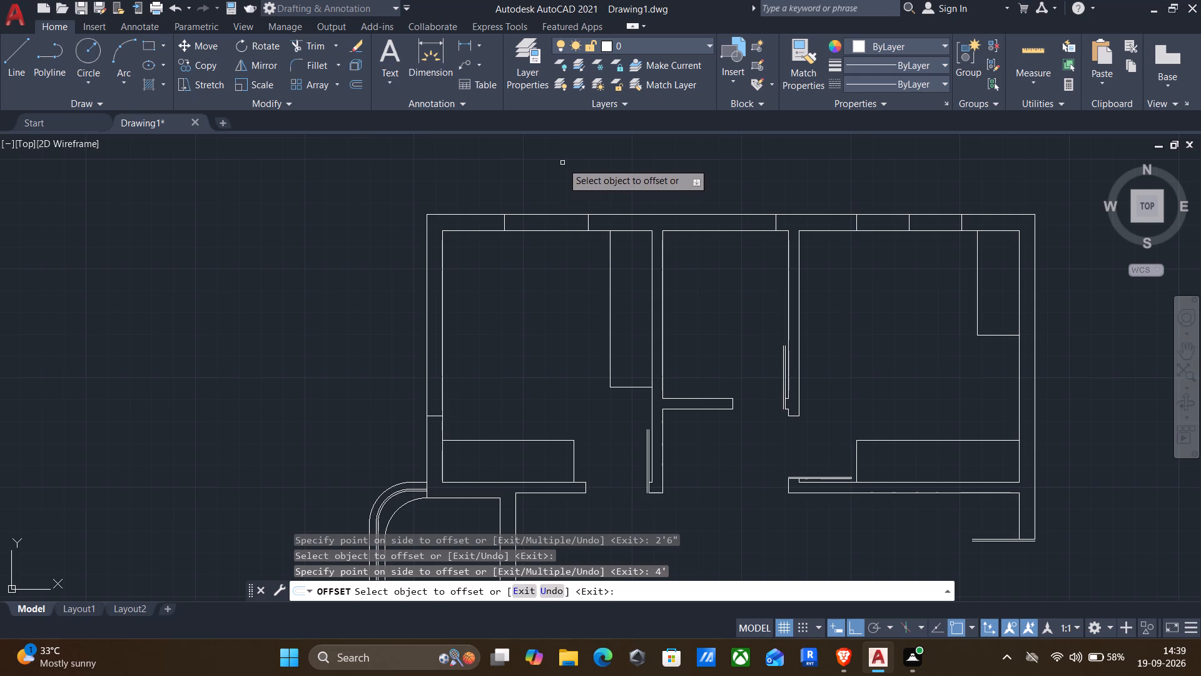
Offset the cross line in the upper-left room's left outer wall 4' upward and end the Offset command.
{"action": "left_click", "coordinate": [432, 414]}
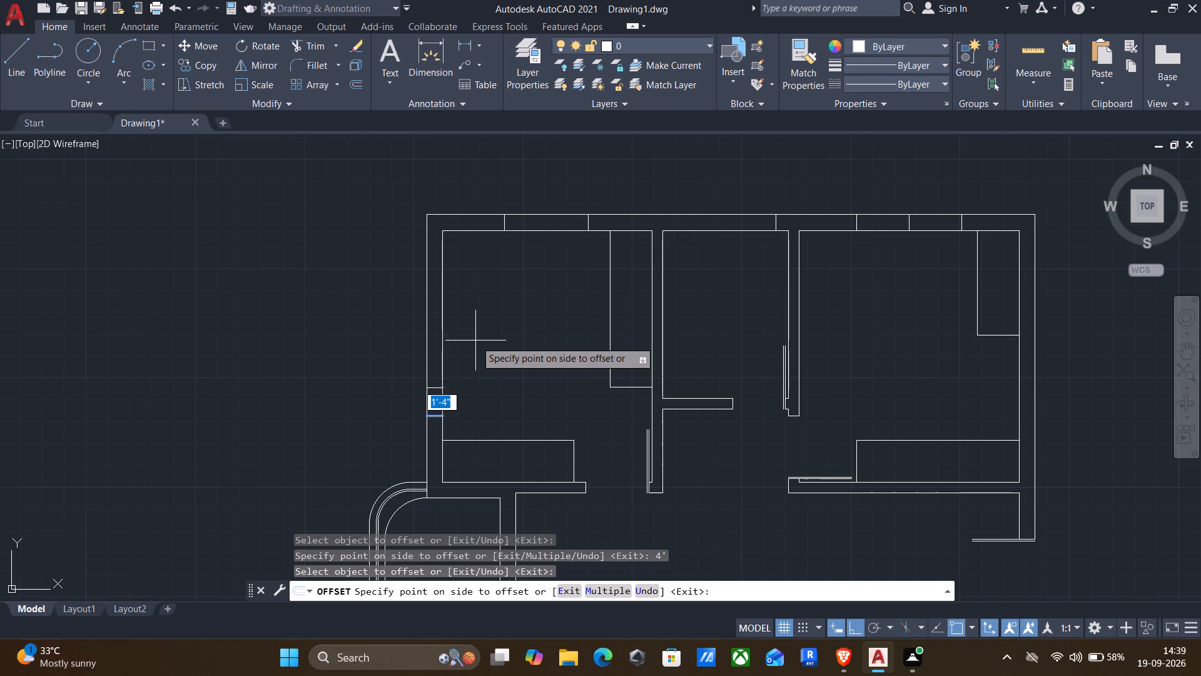
{"action": "key", "text": "4"}
{"action": "key", "text": "apostrophe"}
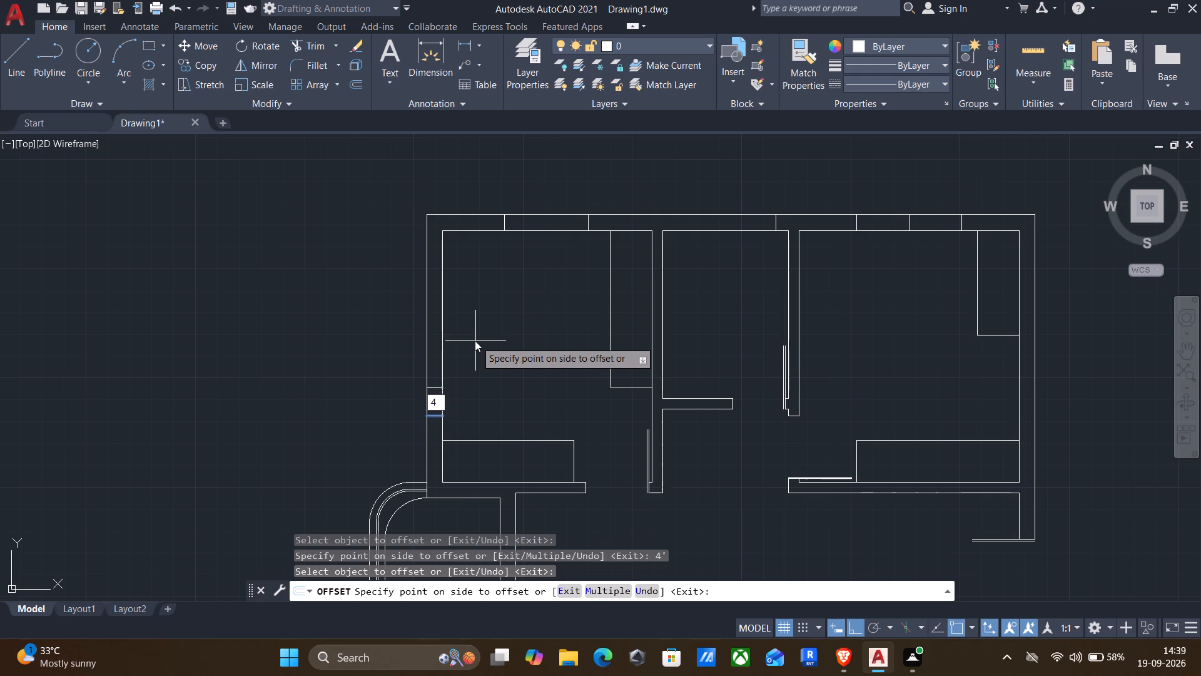
{"action": "key", "text": "Return"}
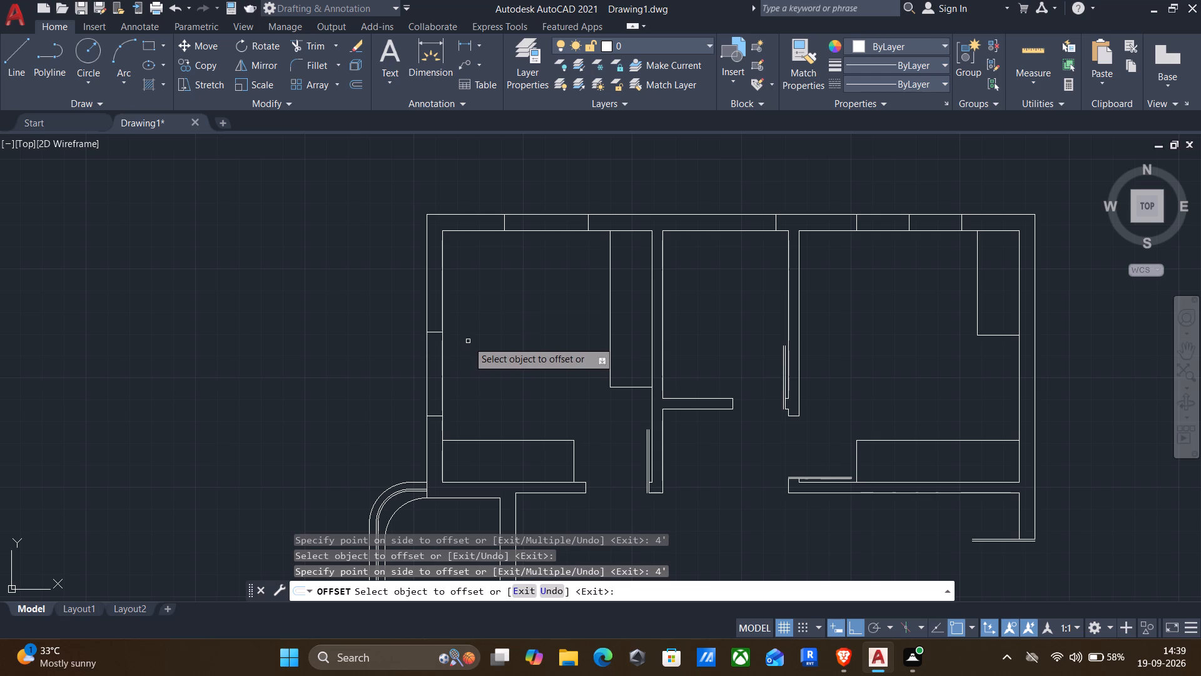
{"action": "middle_click_drag", "start_coordinate": [357, 351], "coordinate": [420, 128]}
{"action": "scroll", "coordinate": [442, 188], "scroll_direction": "down", "scroll_amount": 1}
{"action": "middle_click_drag", "start_coordinate": [460, 268], "coordinate": [514, 172]}
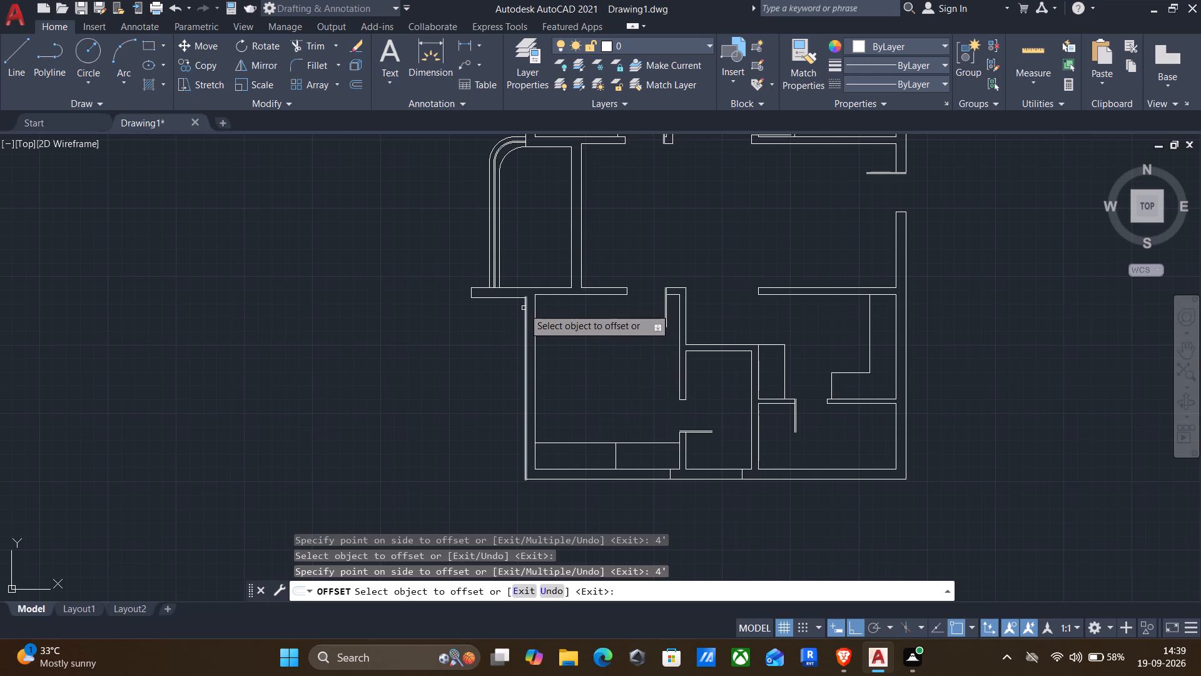
{"action": "key", "text": "Escape"}
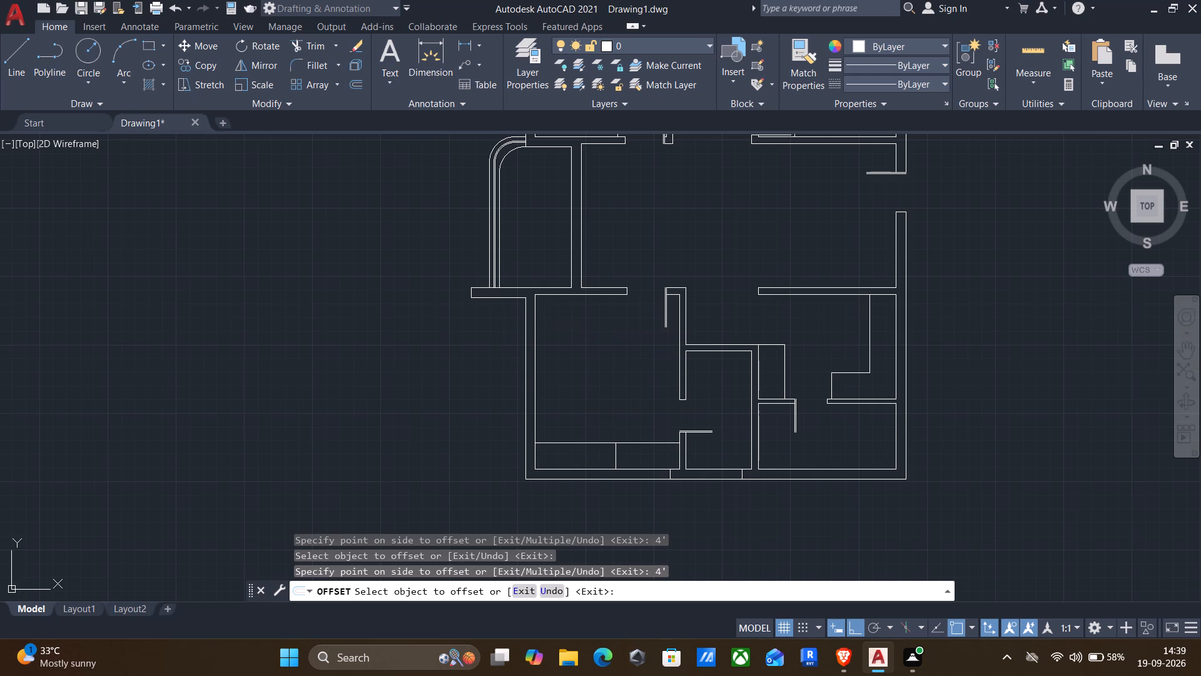
Draw a line across the lower-left room's left outer wall at its top, from the outer corner to the inner face.
{"action": "key", "text": "l"}
{"action": "key", "text": "Return"}
{"action": "scroll", "coordinate": [565, 311], "scroll_direction": "up", "scroll_amount": 1}
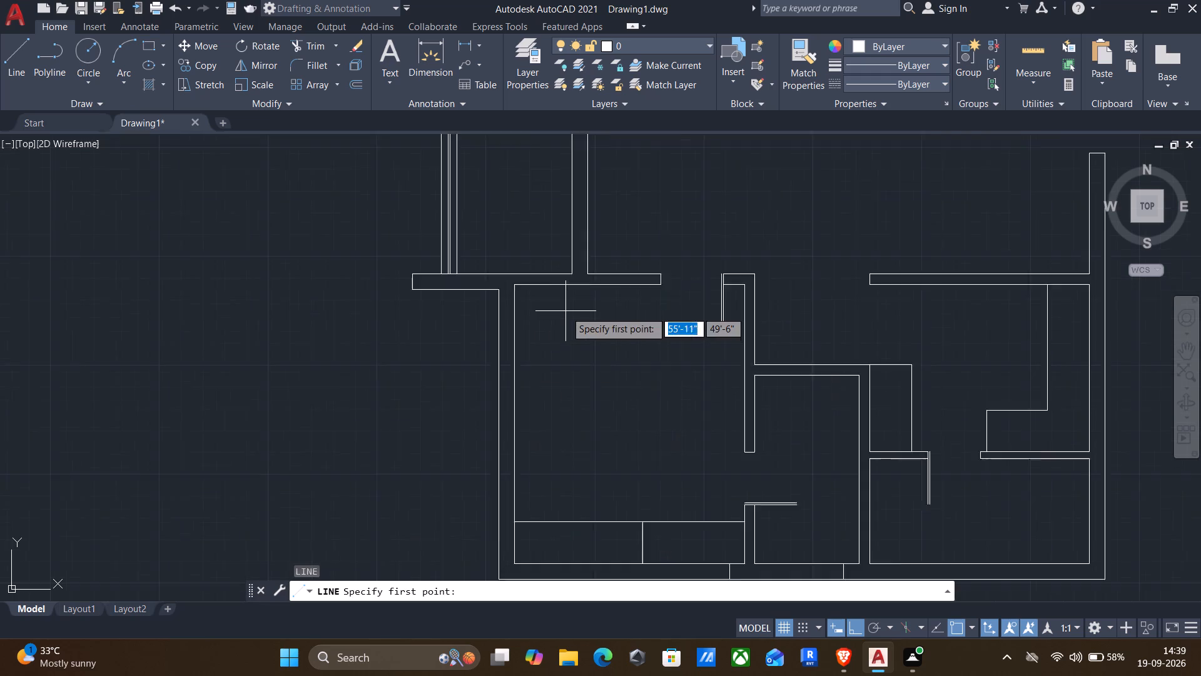
{"action": "scroll", "coordinate": [565, 311], "scroll_direction": "up", "scroll_amount": 2}
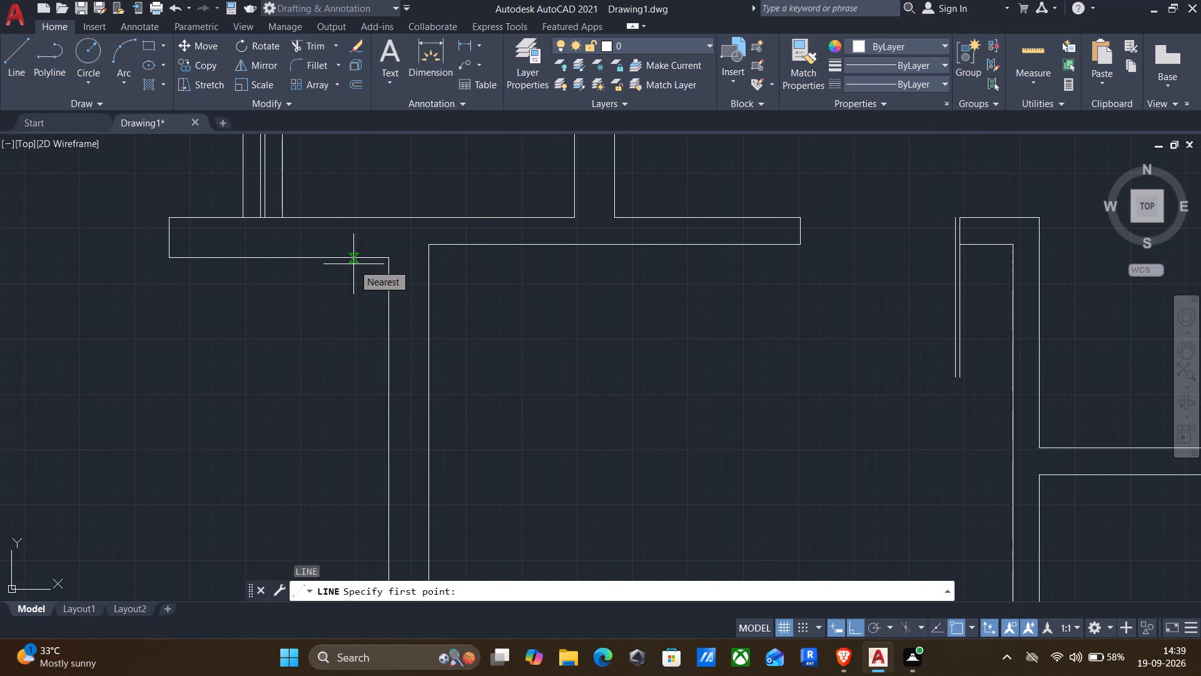
{"action": "scroll", "coordinate": [353, 264], "scroll_direction": "up", "scroll_amount": 1}
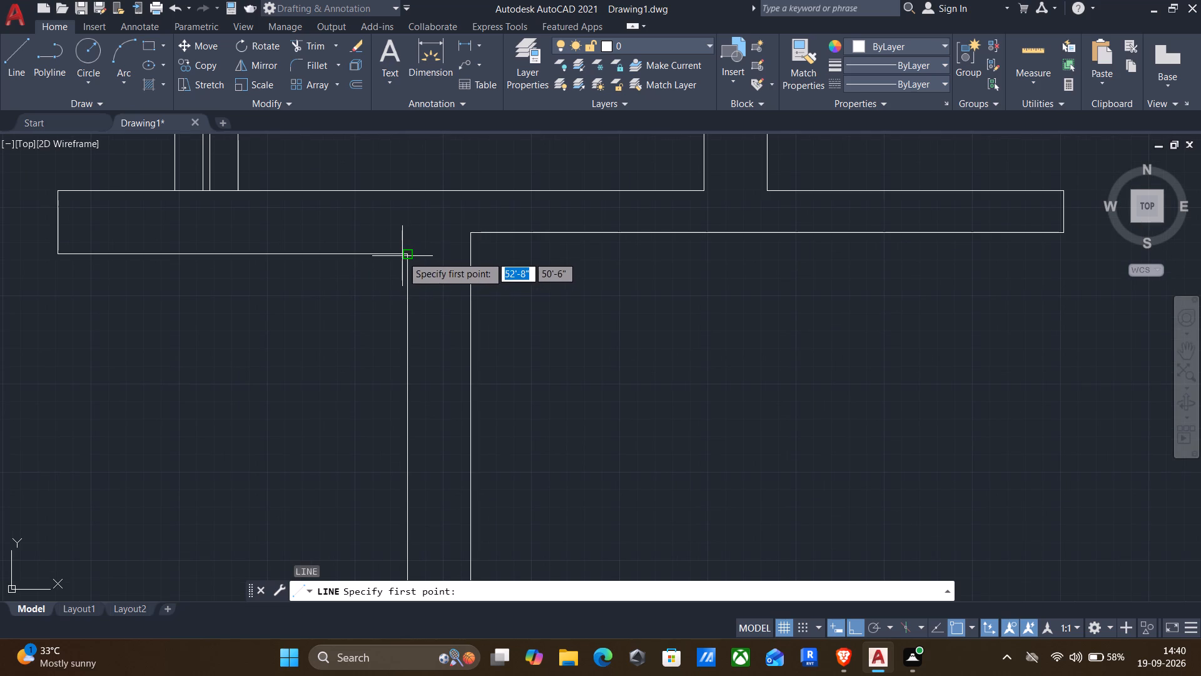
{"action": "left_click", "coordinate": [407, 254]}
{"action": "left_click", "coordinate": [471, 255]}
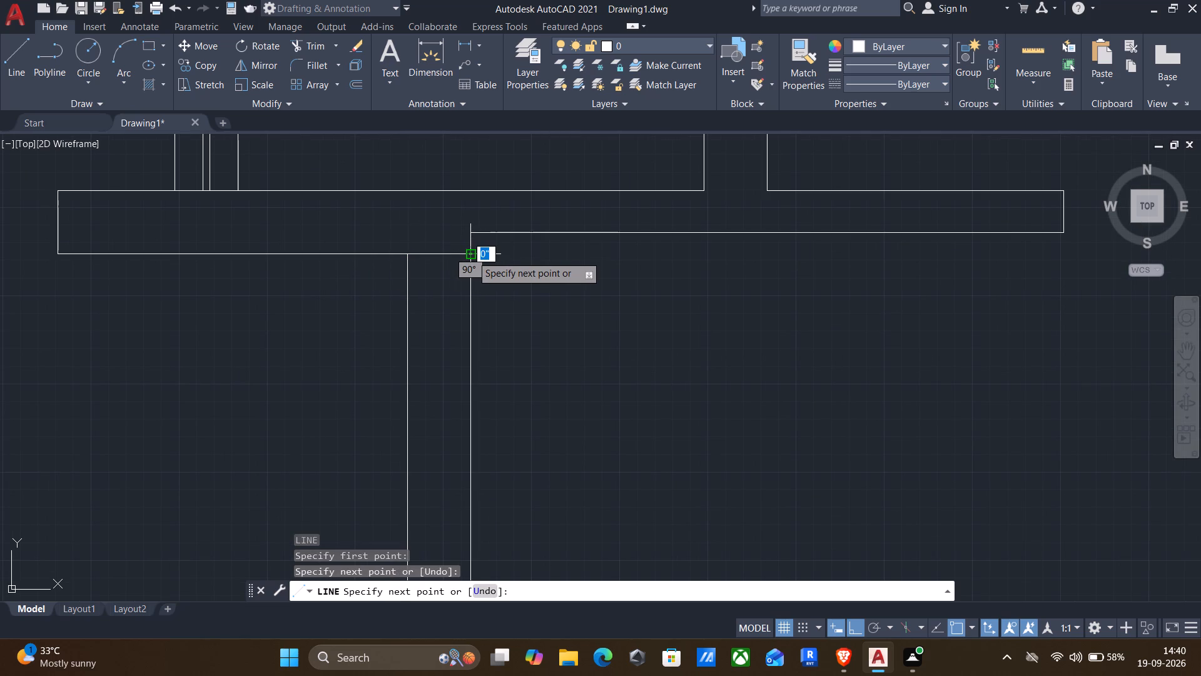
{"action": "key", "text": "Return"}
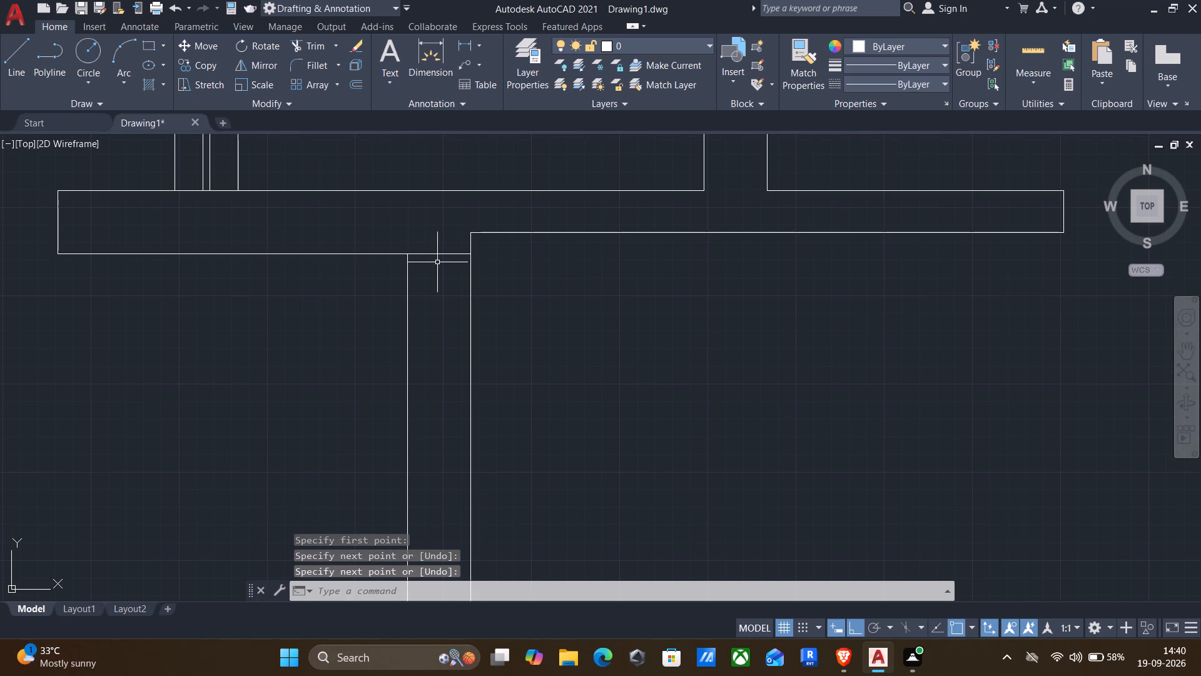
Offset the cross line at the top of the lower-left room's left outer wall 1' downward.
{"action": "key", "text": "o"}
{"action": "key", "text": "Return"}
{"action": "left_click", "coordinate": [440, 250]}
{"action": "left_click", "coordinate": [435, 310]}
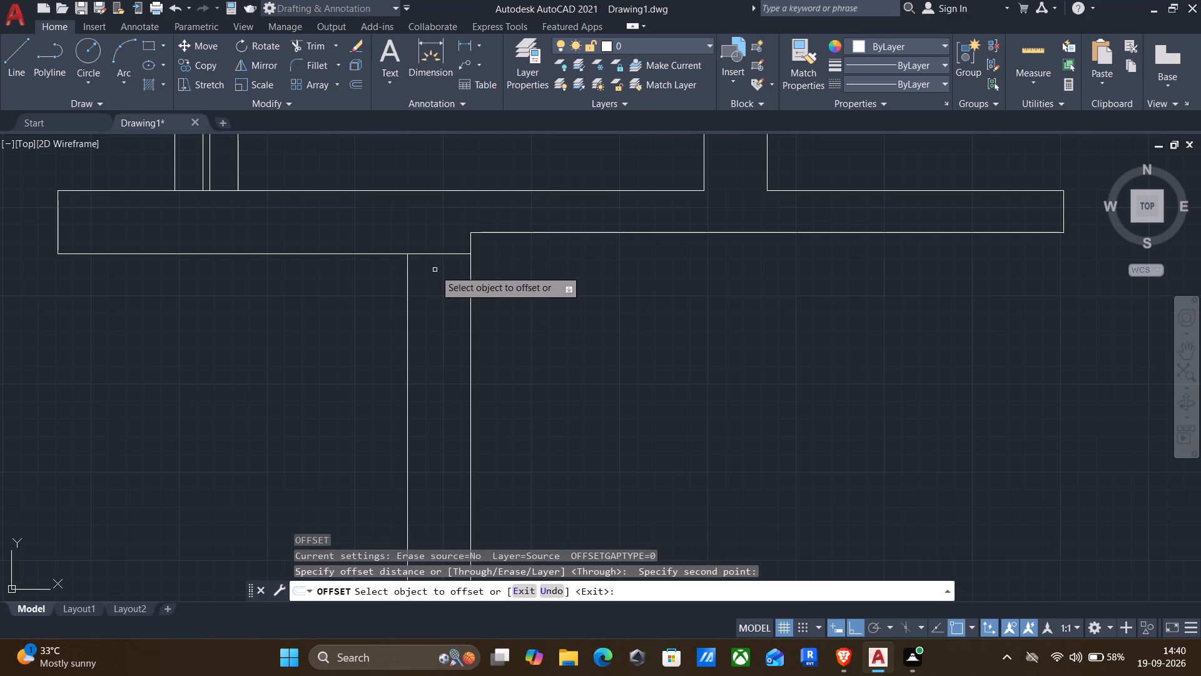
{"action": "left_click", "coordinate": [433, 253]}
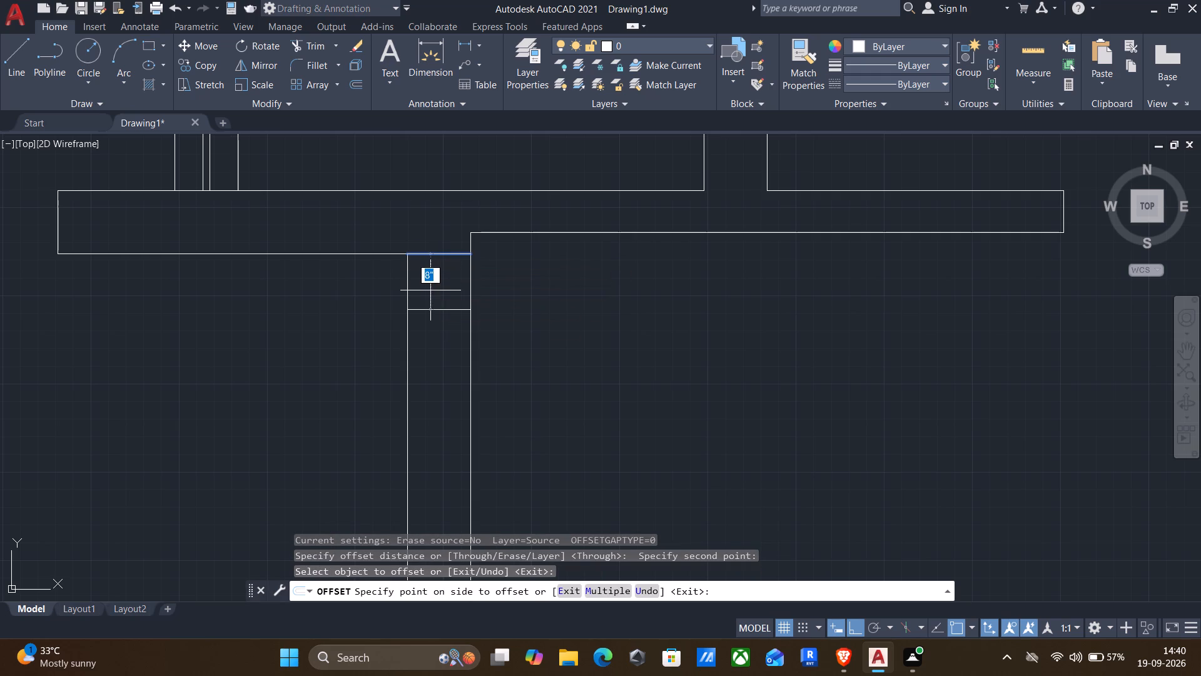
{"action": "type", "text": "1'"}
{"action": "key", "text": "Return"}
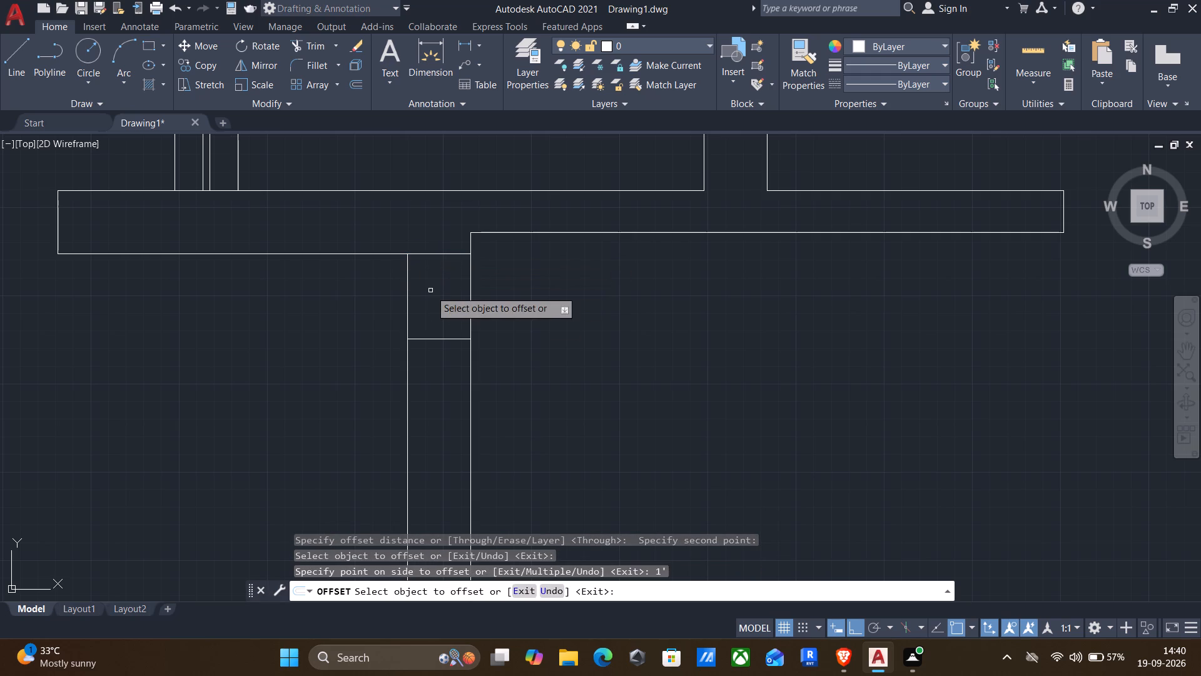
Offset the lower cross line in the lower-left room's left outer wall 3' downward.
{"action": "left_click", "coordinate": [426, 338]}
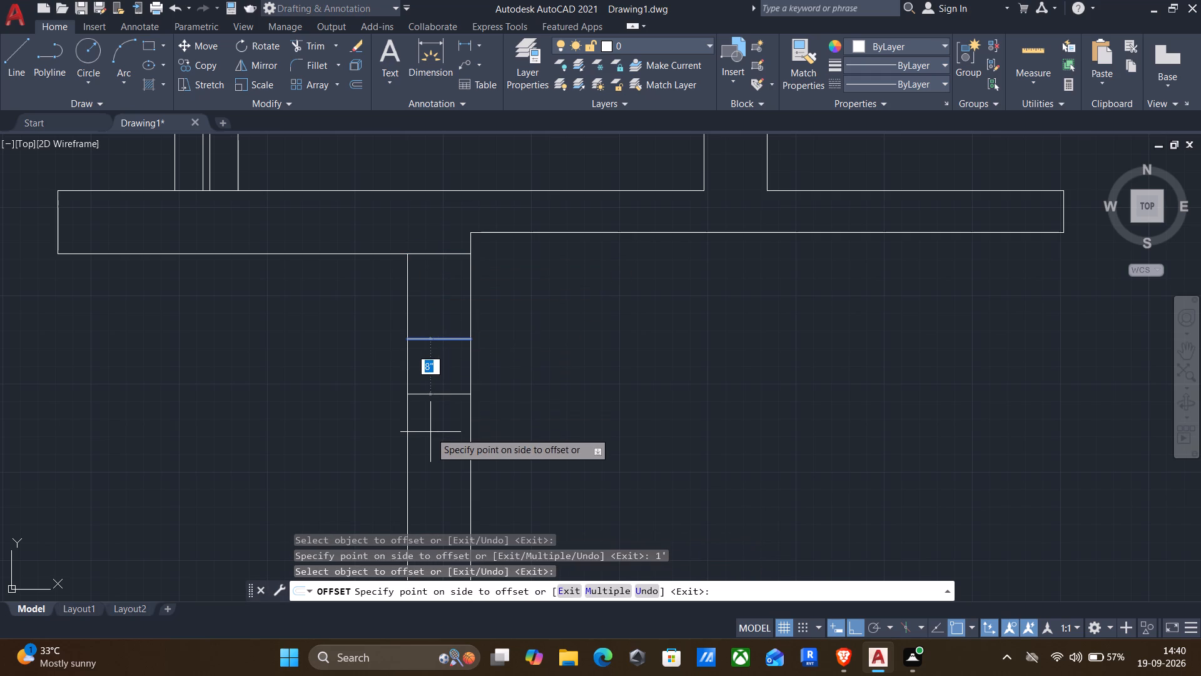
{"action": "key", "text": "3"}
{"action": "key", "text": "apostrophe"}
{"action": "key", "text": "Return"}
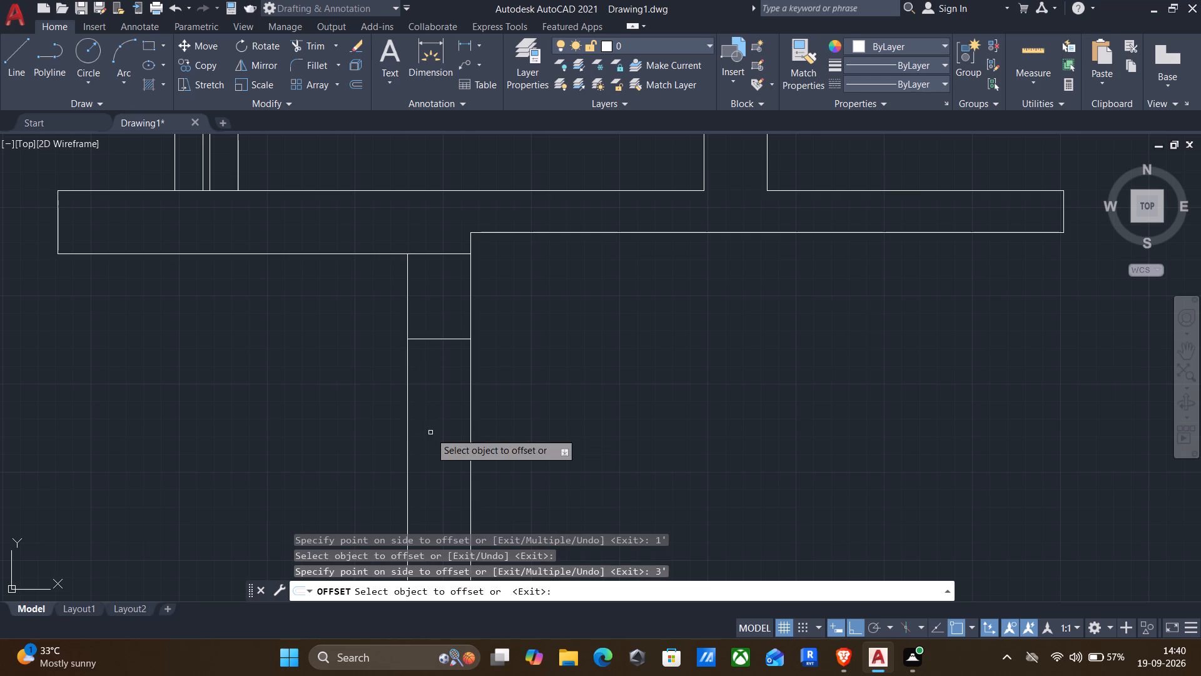
Offset the left cross line in the bottom outer wall, near the lower-left room's right corner, 4' to the left.
{"action": "scroll", "coordinate": [430, 433], "scroll_direction": "down", "scroll_amount": 2}
{"action": "middle_click_drag", "start_coordinate": [509, 436], "coordinate": [510, 279]}
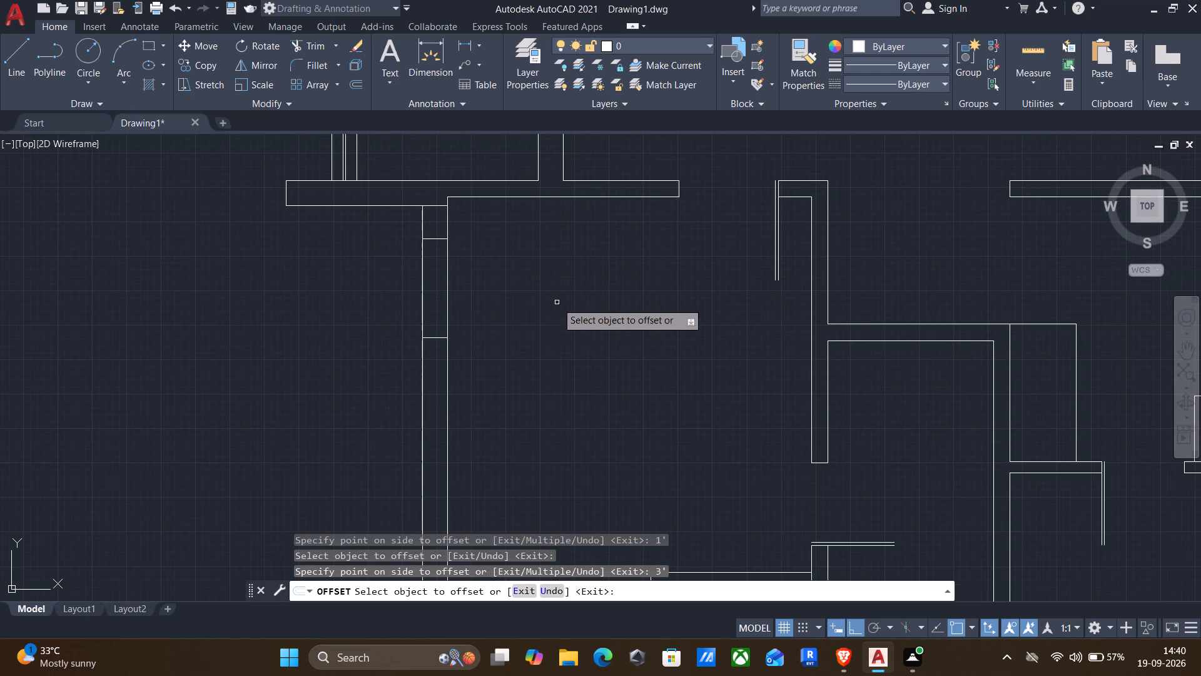
{"action": "middle_click_drag", "start_coordinate": [548, 357], "coordinate": [490, 81]}
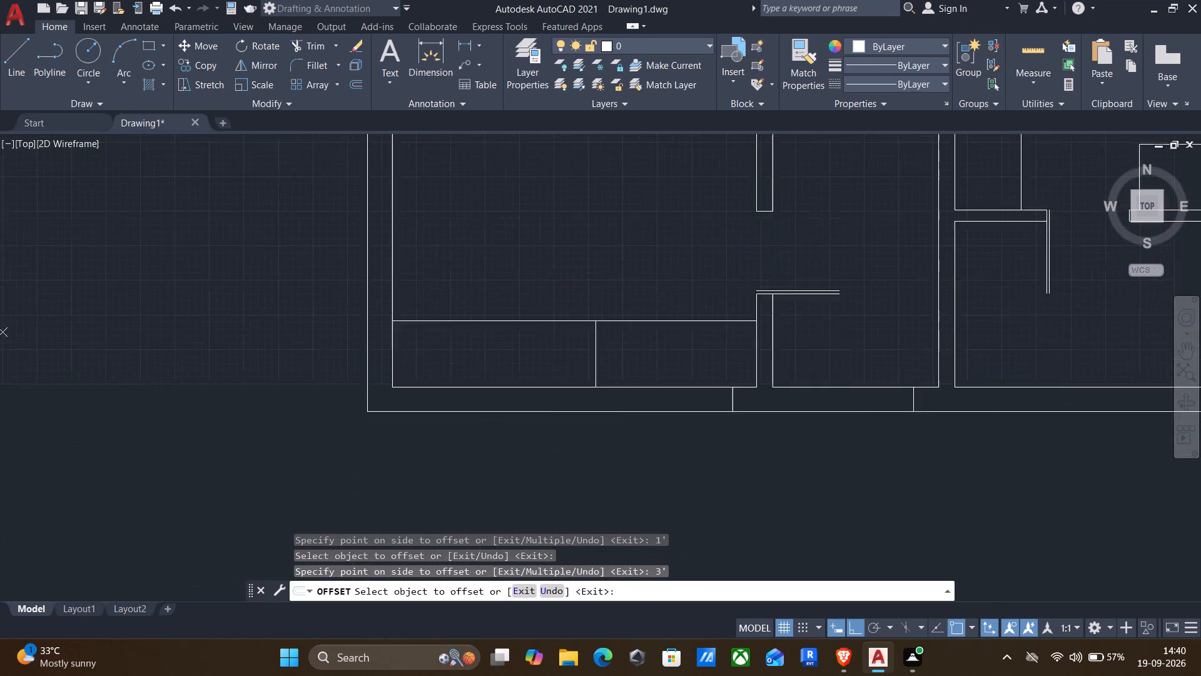
{"action": "middle_click_drag", "start_coordinate": [490, 81], "coordinate": [489, 76]}
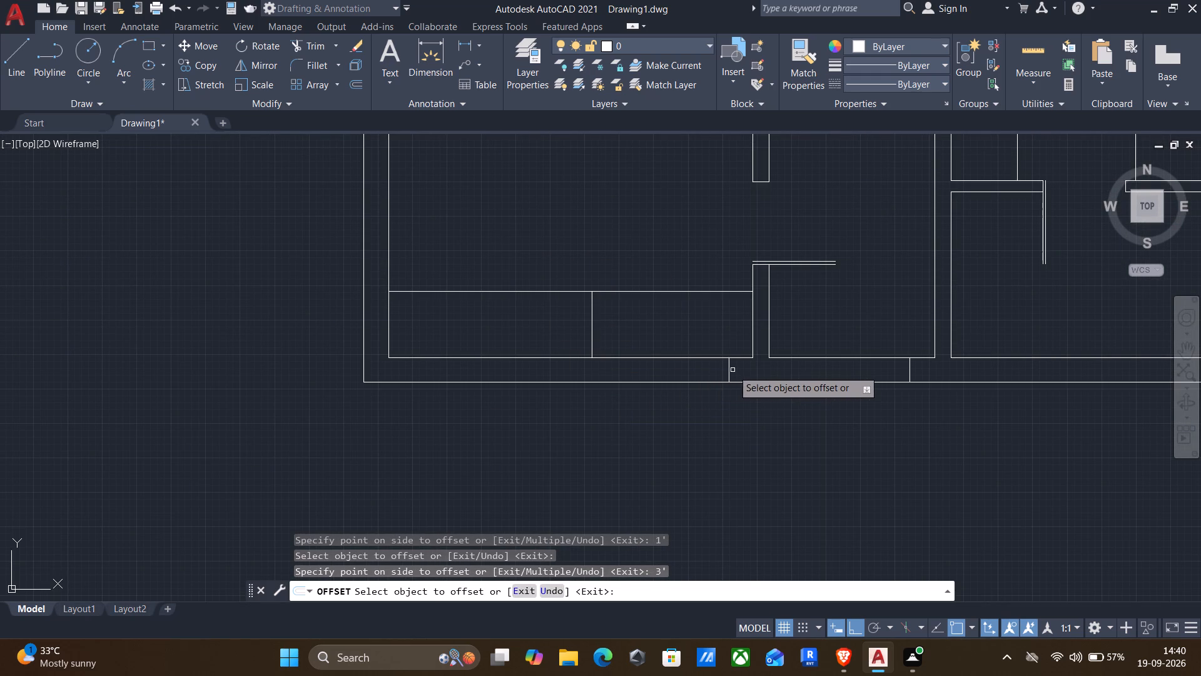
{"action": "left_click", "coordinate": [729, 371]}
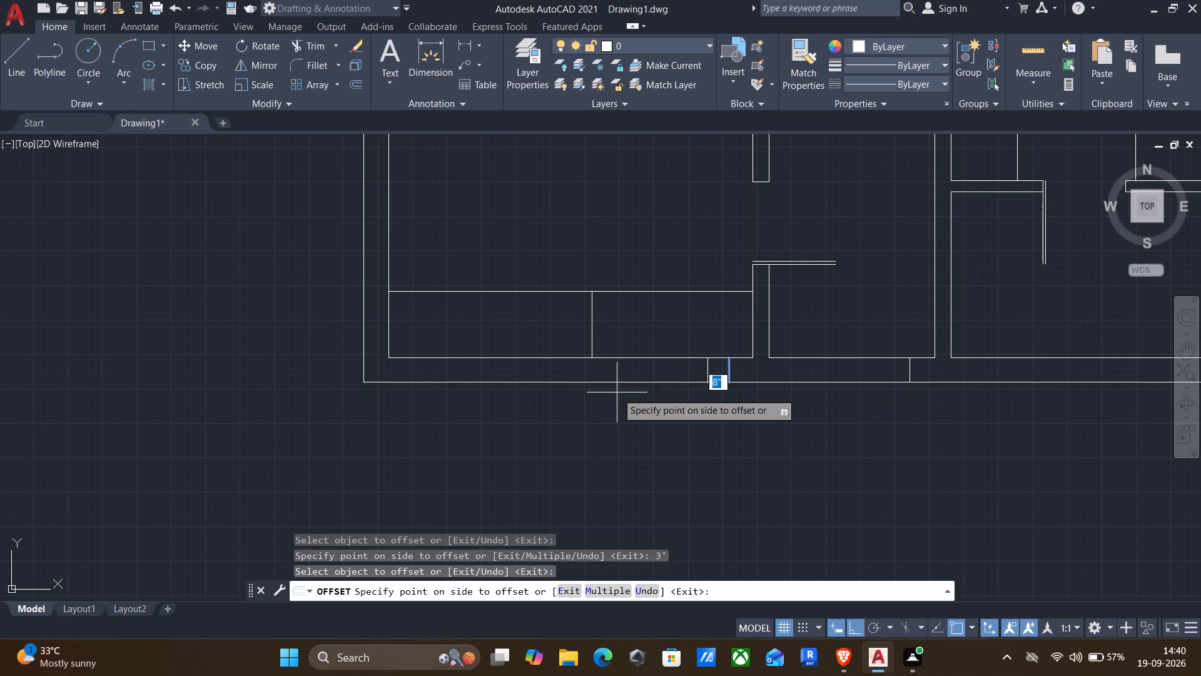
{"action": "key", "text": "4"}
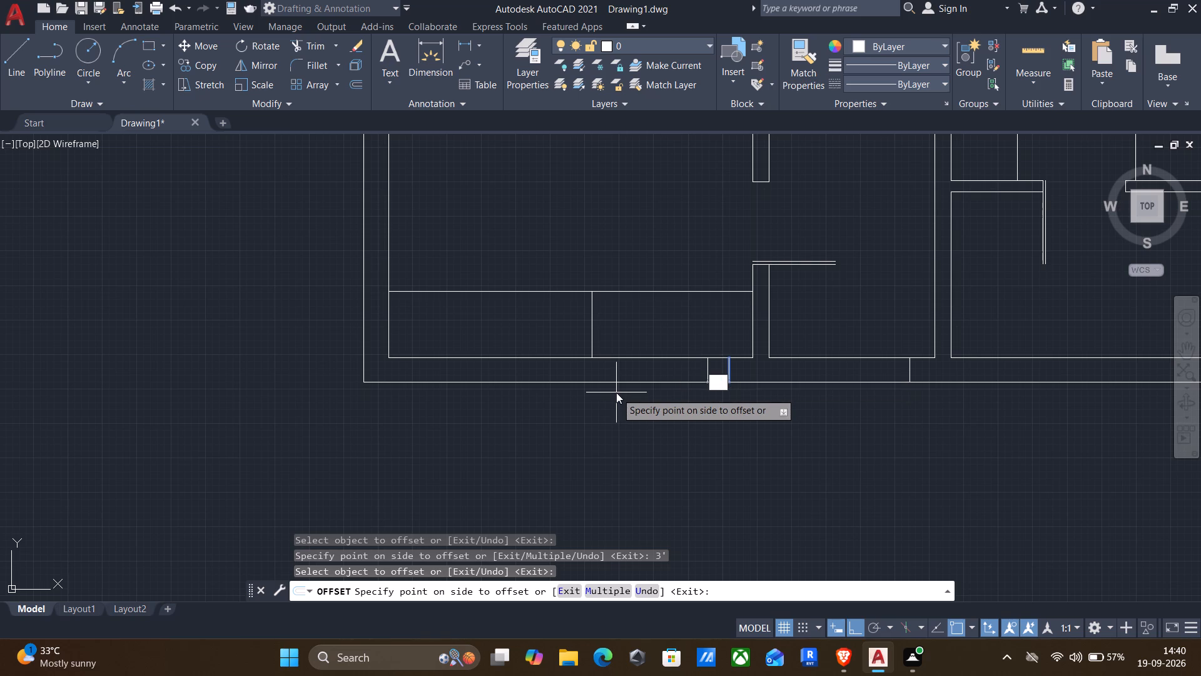
{"action": "key", "text": "apostrophe"}
{"action": "key", "text": "Return"}
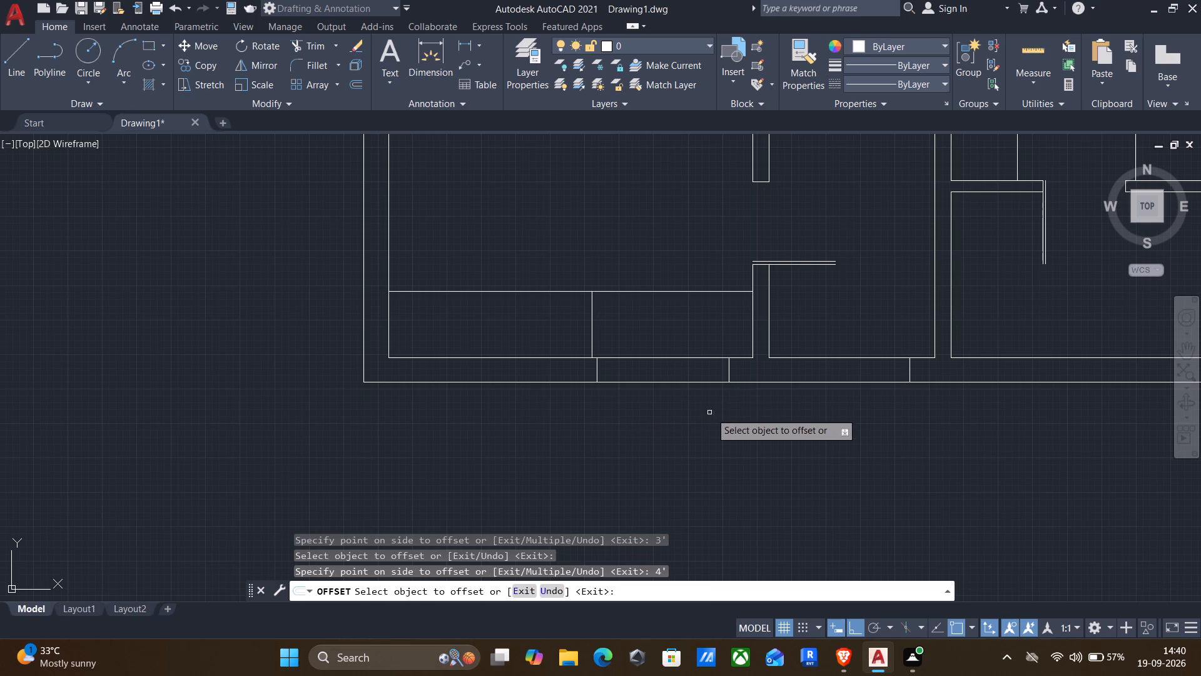
Offset the cross line in the bottom outer wall below the small middle room 2' to the left and end the Offset command.
{"action": "middle_click_drag", "start_coordinate": [755, 424], "coordinate": [680, 436]}
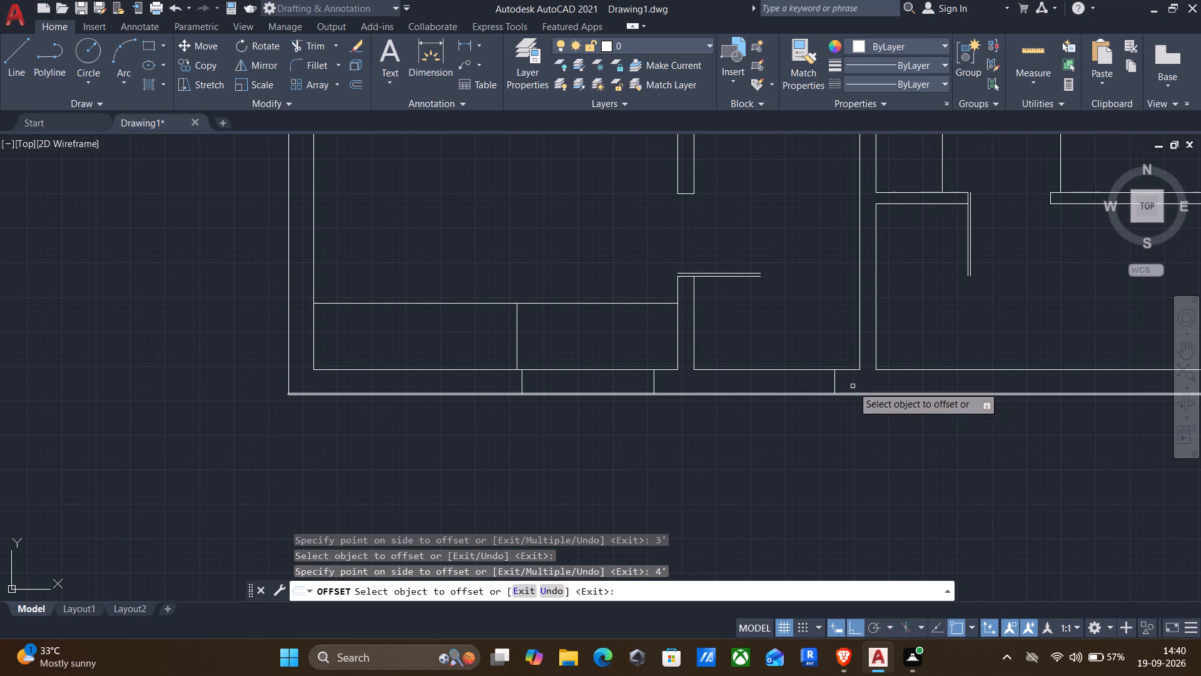
{"action": "left_click", "coordinate": [835, 379]}
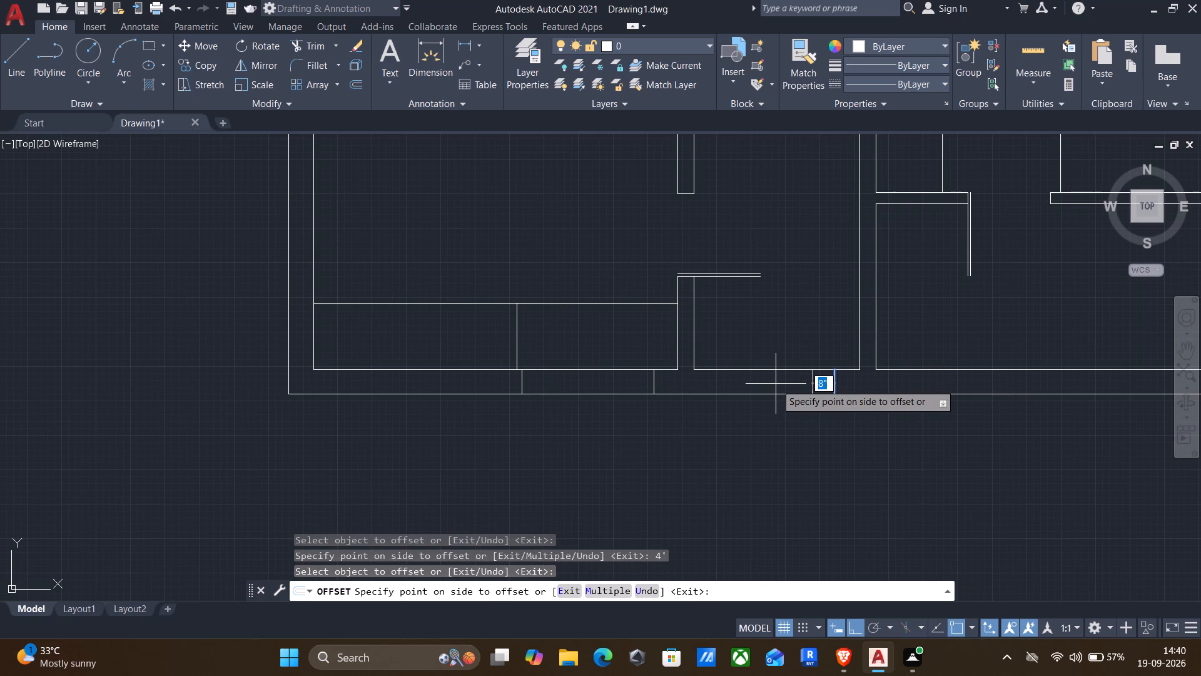
{"action": "type", "text": "2'"}
{"action": "key", "text": "Return"}
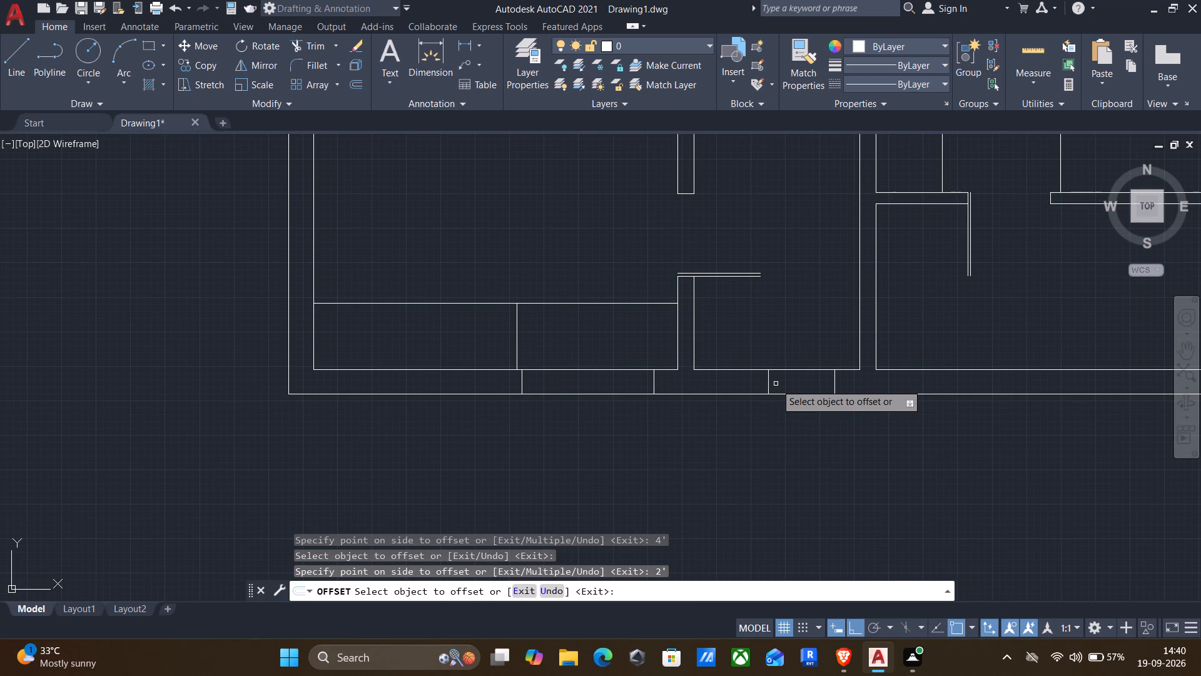
{"action": "scroll", "coordinate": [776, 386], "scroll_direction": "down", "scroll_amount": 3}
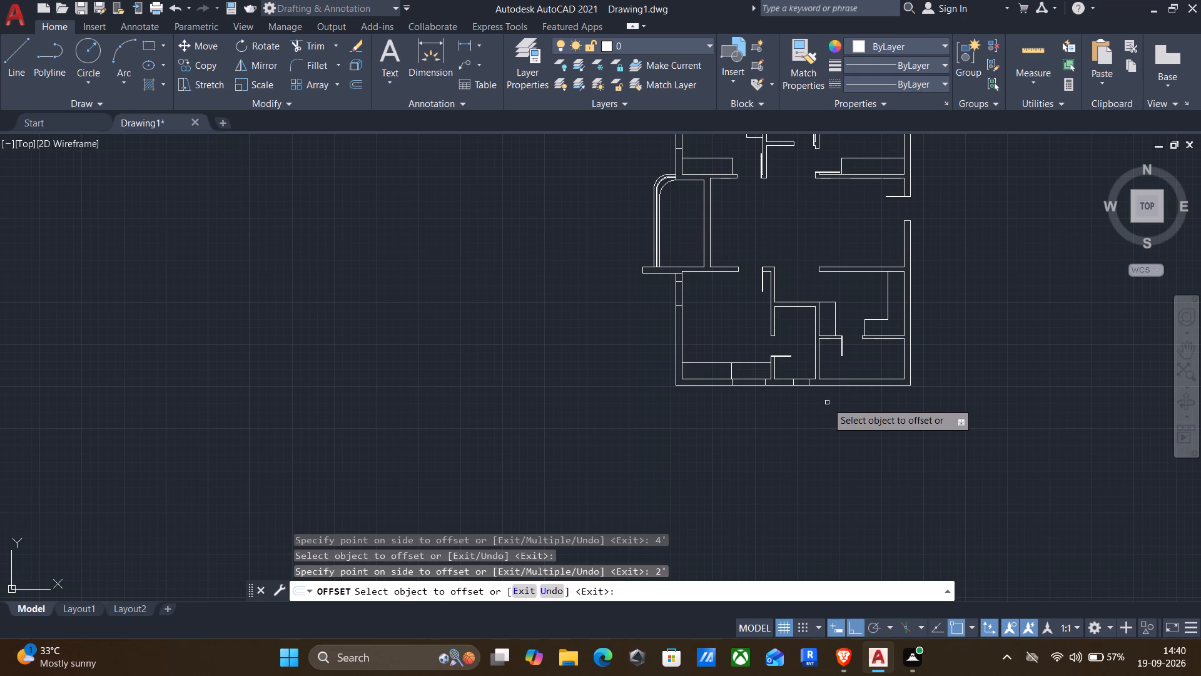
{"action": "key", "text": "Escape"}
Draw a centre line through the 2' opening below the small middle room, between the midpoints of its cross lines.
{"action": "key", "text": "l"}
{"action": "key", "text": "Return"}
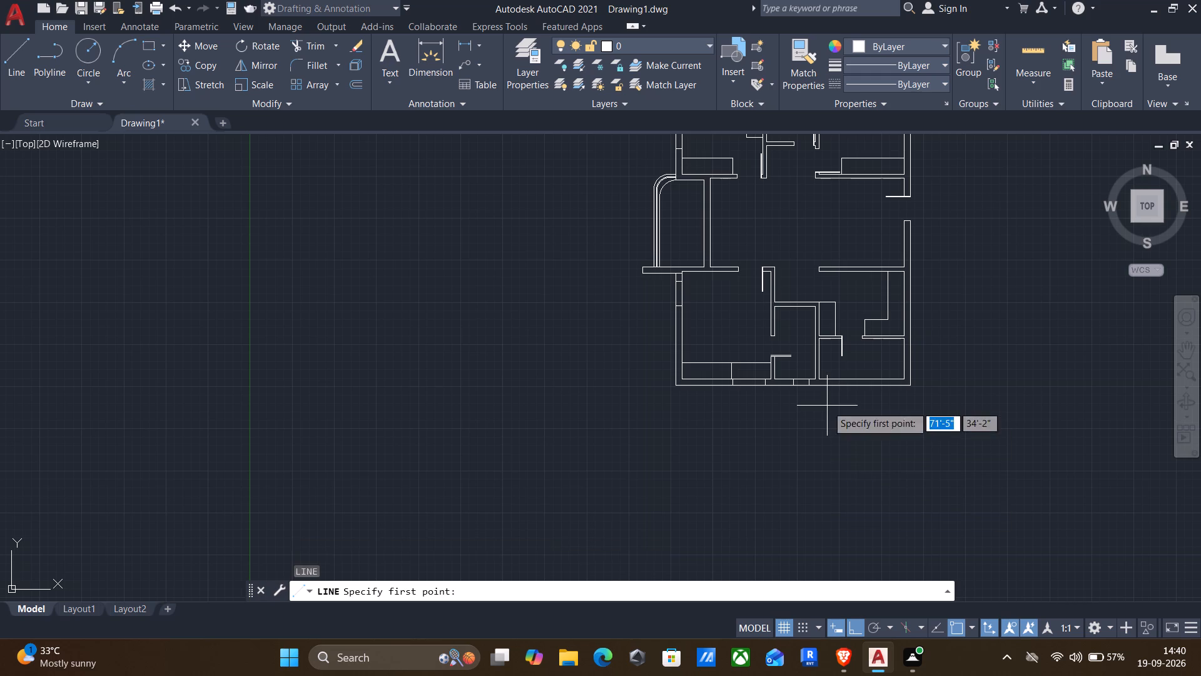
{"action": "scroll", "coordinate": [824, 402], "scroll_direction": "up", "scroll_amount": 2}
{"action": "scroll", "coordinate": [740, 341], "scroll_direction": "up", "scroll_amount": 3}
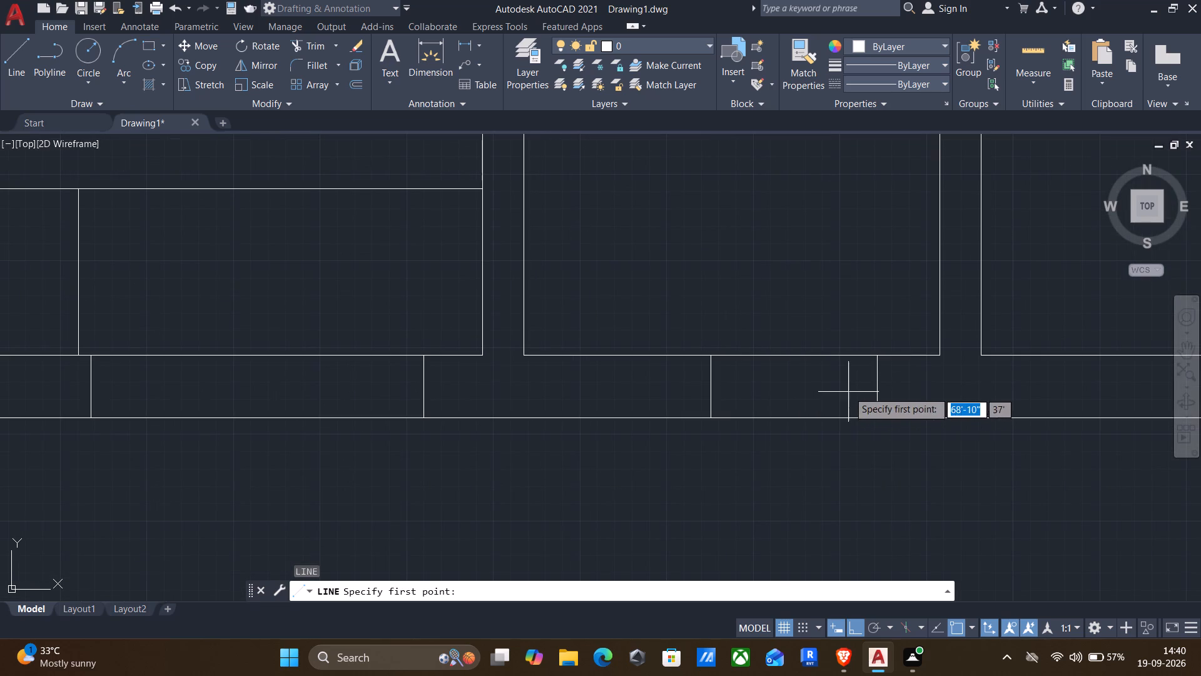
{"action": "left_click", "coordinate": [879, 387]}
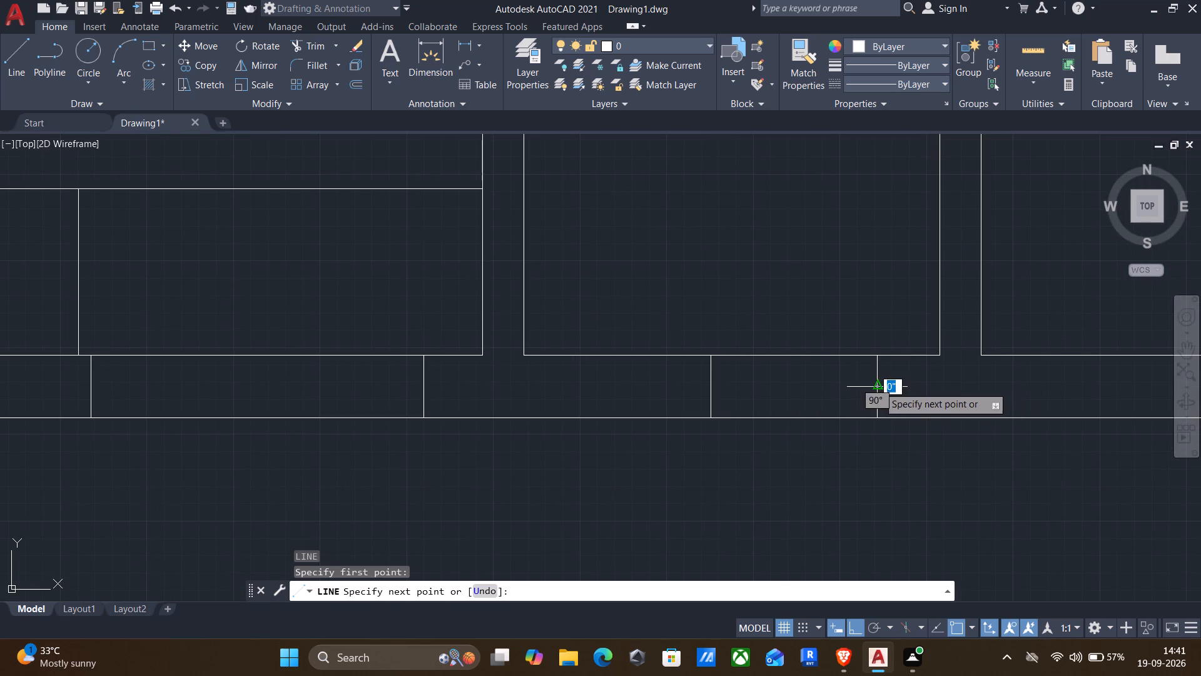
{"action": "left_click", "coordinate": [714, 391]}
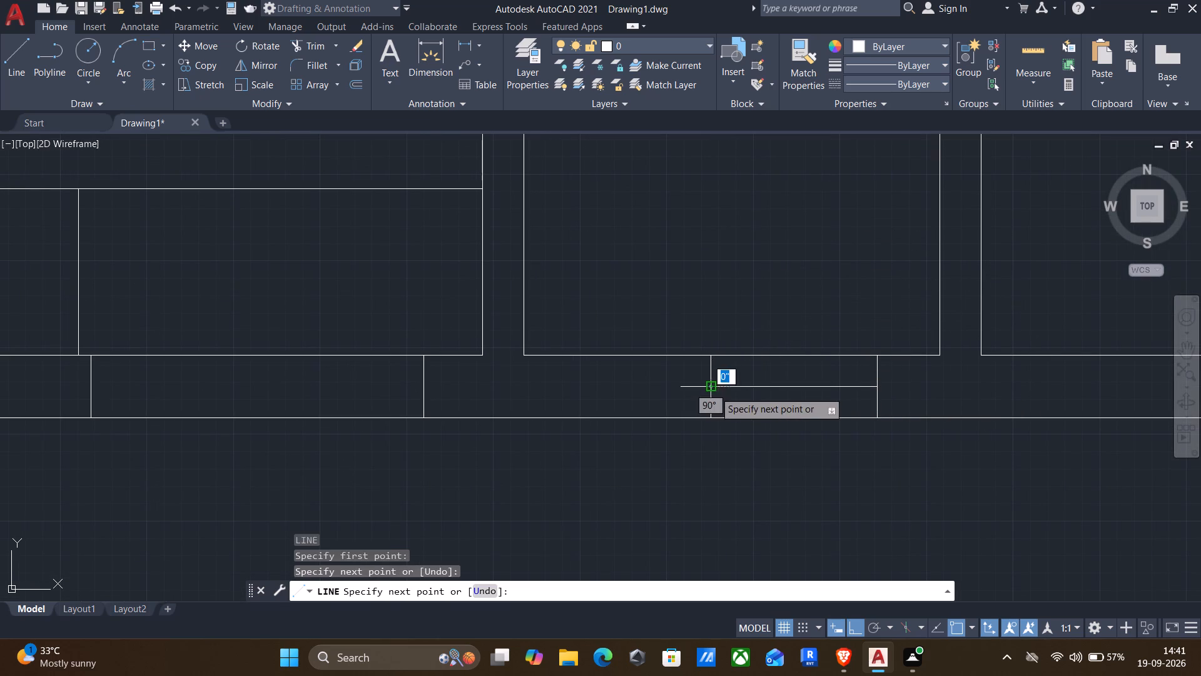
{"action": "key", "text": "Return"}
Draw a centre line through the 4' opening in the lower-left room's bottom wall, between the midpoints of its cross lines.
{"action": "key", "text": "Return"}
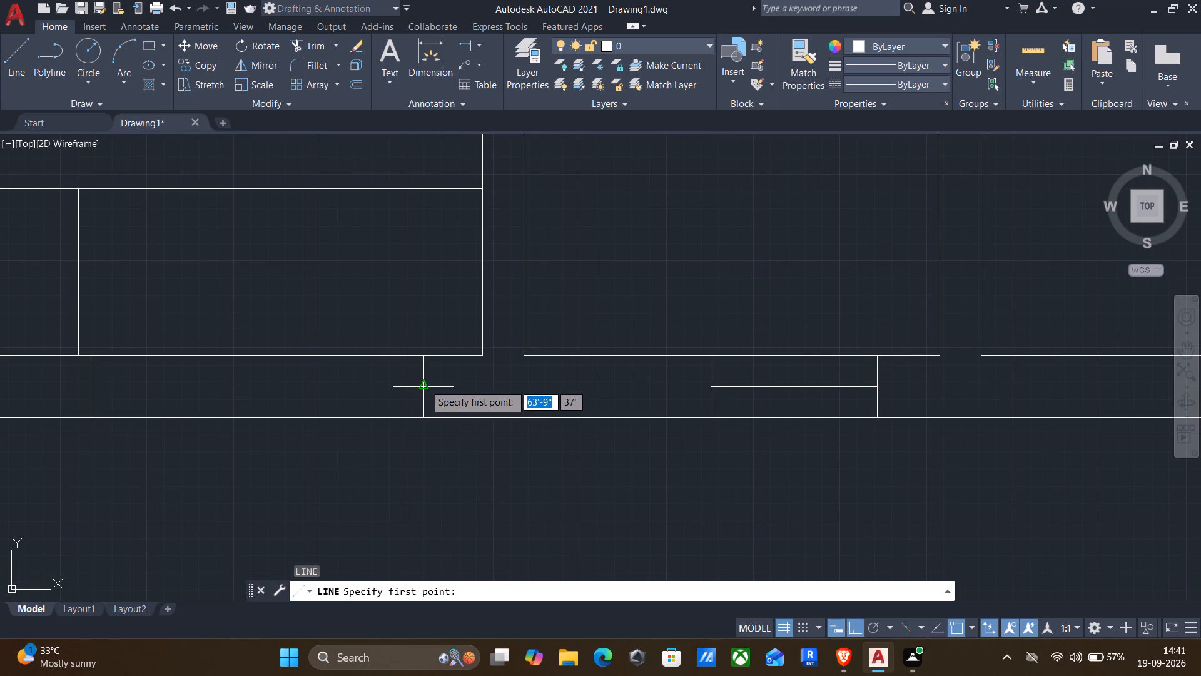
{"action": "left_click", "coordinate": [427, 385]}
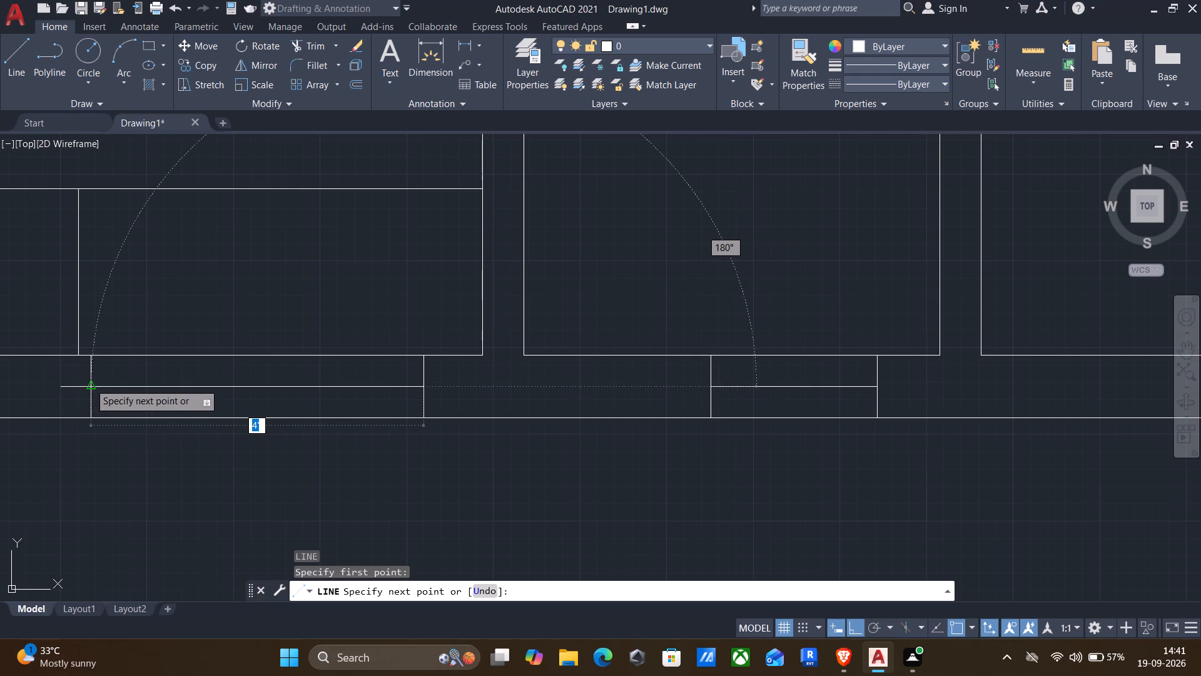
{"action": "left_click", "coordinate": [91, 384]}
{"action": "key", "text": "Return"}
Draw a centre line through the 3' opening in the lower-left room's left outer wall, joining the cross lines' midpoints.
{"action": "scroll", "coordinate": [129, 391], "scroll_direction": "down", "scroll_amount": 3}
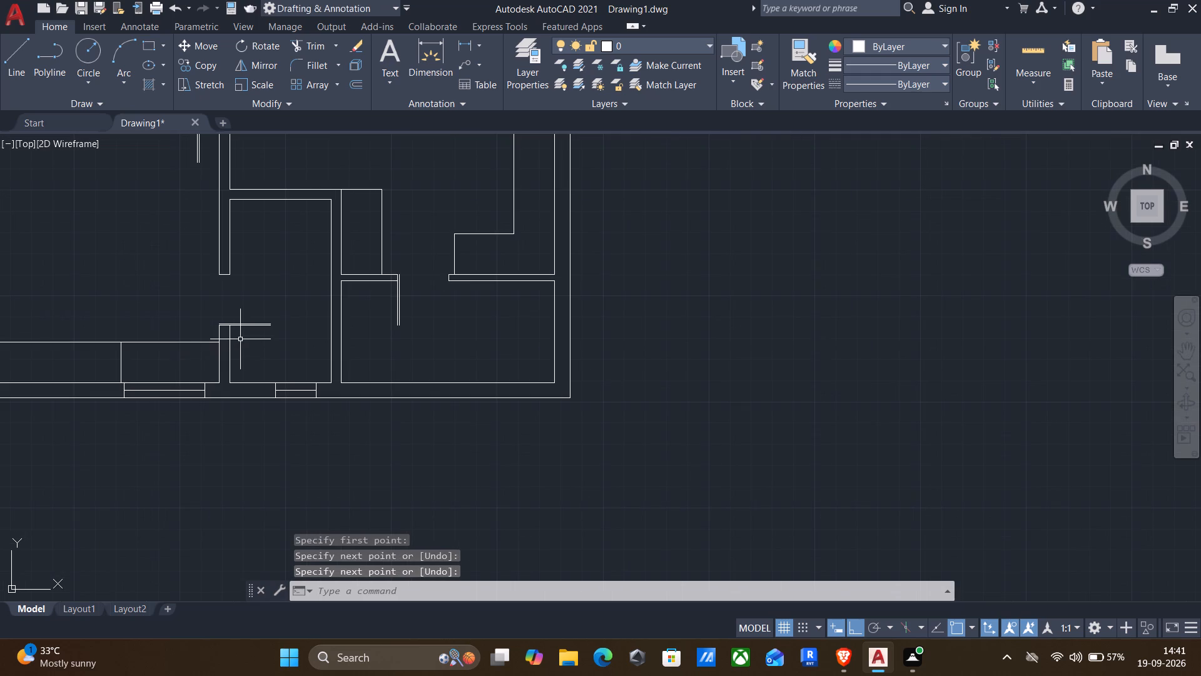
{"action": "middle_click_drag", "start_coordinate": [243, 339], "coordinate": [696, 384]}
{"action": "middle_click_drag", "start_coordinate": [702, 412], "coordinate": [711, 458]}
{"action": "scroll", "coordinate": [485, 253], "scroll_direction": "up", "scroll_amount": 2}
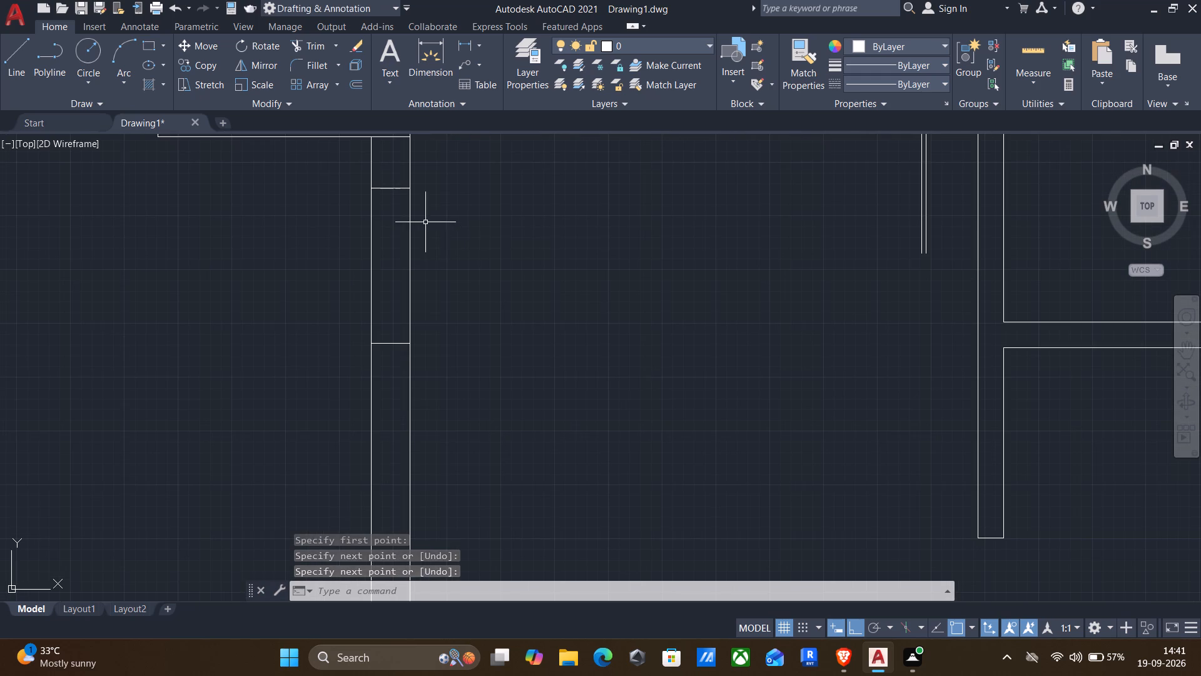
{"action": "key", "text": "Return"}
{"action": "left_click", "coordinate": [388, 187]}
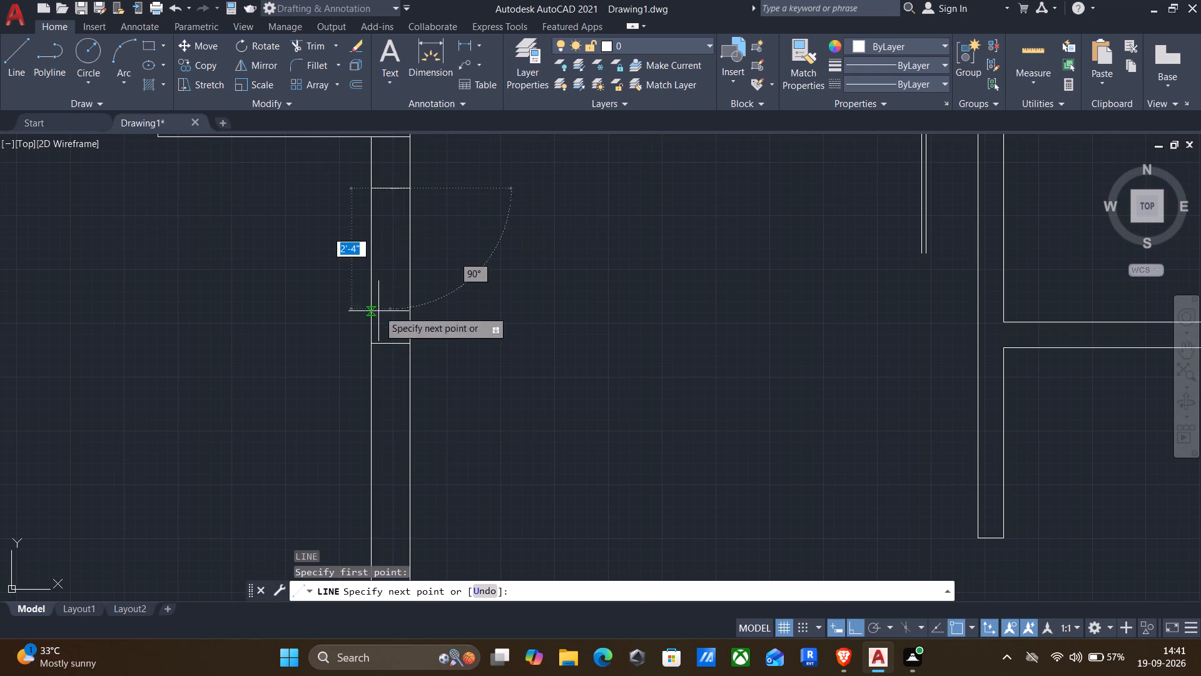
{"action": "left_click", "coordinate": [392, 342]}
{"action": "key", "text": "Return"}
Draw a centre line through the opening in the upper-left room's left outer wall, joining the cross lines' midpoints.
{"action": "scroll", "coordinate": [409, 329], "scroll_direction": "down", "scroll_amount": 3}
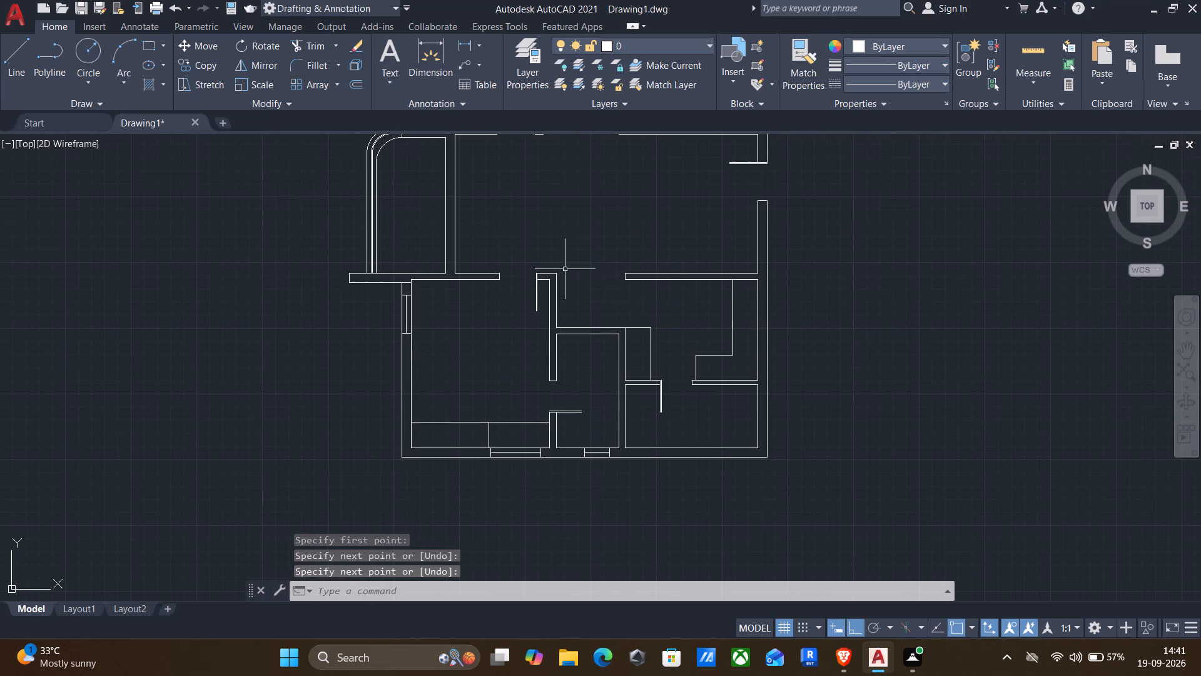
{"action": "middle_click_drag", "start_coordinate": [565, 269], "coordinate": [786, 438]}
{"action": "scroll", "coordinate": [639, 207], "scroll_direction": "up", "scroll_amount": 2}
{"action": "key", "text": "Return"}
{"action": "left_click", "coordinate": [607, 208]}
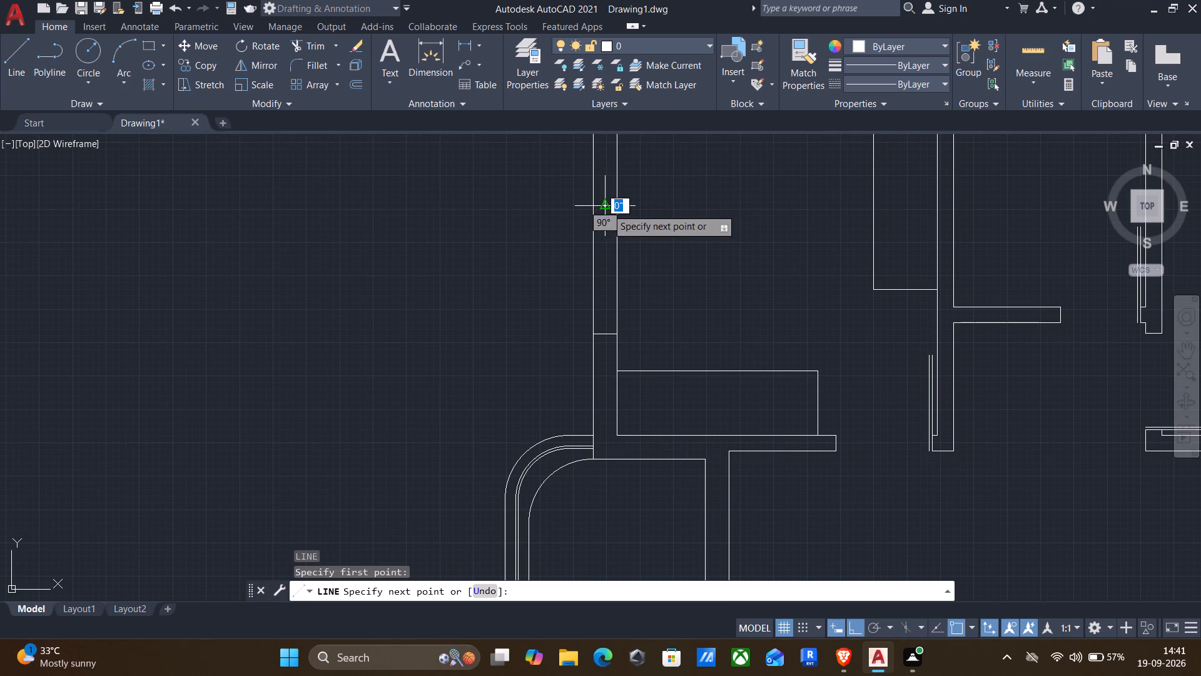
{"action": "left_click", "coordinate": [609, 331]}
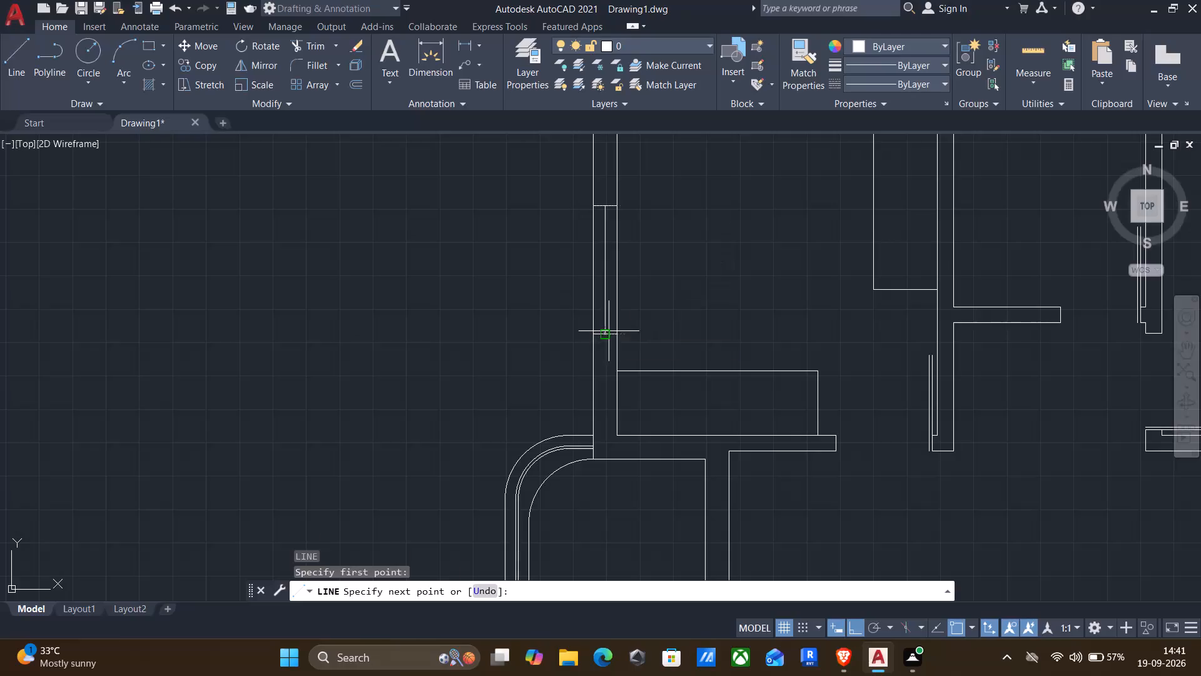
{"action": "key", "text": "Return"}
Draw a centre line through the opening in the upper-left room's top outer wall, joining the cross lines' midpoints.
{"action": "scroll", "coordinate": [608, 334], "scroll_direction": "down", "scroll_amount": 2}
{"action": "scroll", "coordinate": [691, 216], "scroll_direction": "up", "scroll_amount": 3}
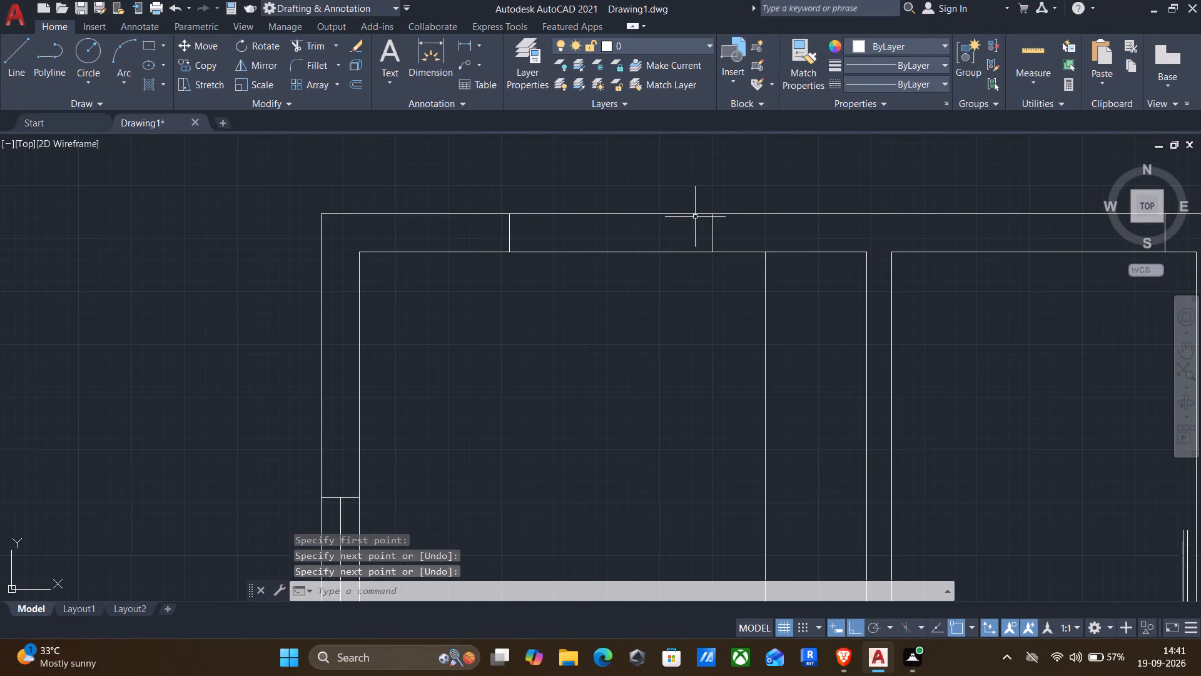
{"action": "key", "text": "Return"}
{"action": "left_click", "coordinate": [716, 232]}
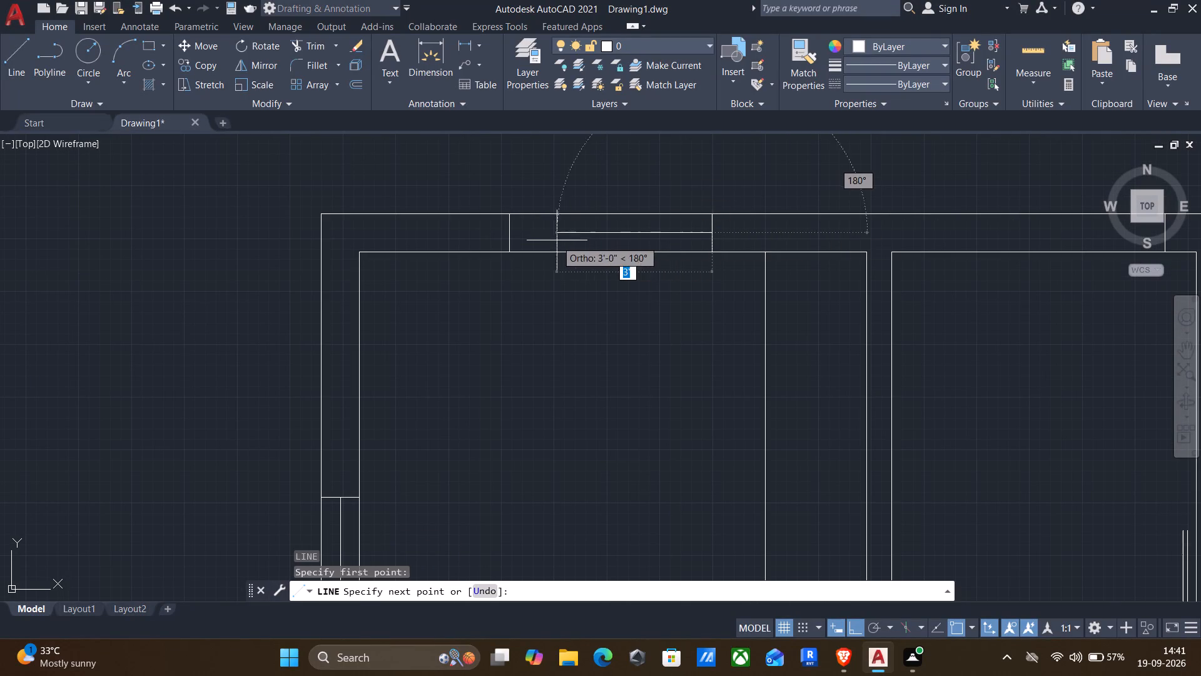
{"action": "left_click", "coordinate": [510, 234]}
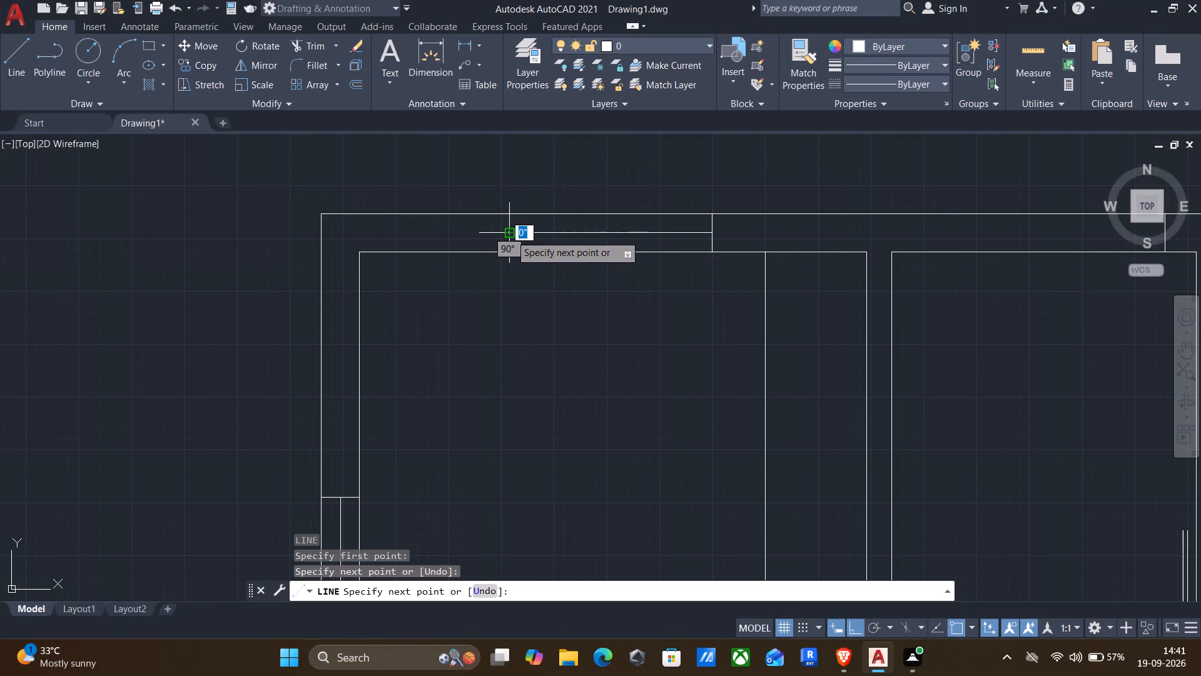
{"action": "key", "text": "Return"}
Draw a centre line through the upper-right room's top wall opening, from its right cross line's midpoint to its left one's.
{"action": "scroll", "coordinate": [523, 252], "scroll_direction": "down", "scroll_amount": 3}
{"action": "scroll", "coordinate": [724, 250], "scroll_direction": "up", "scroll_amount": 3}
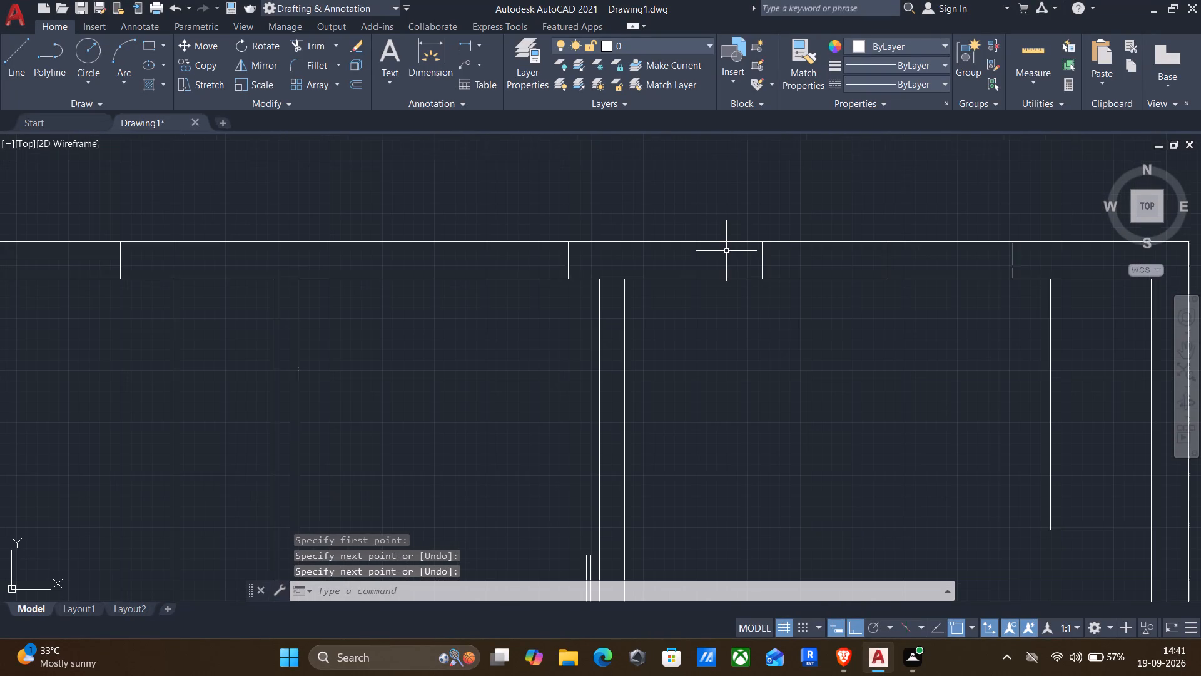
{"action": "scroll", "coordinate": [674, 265], "scroll_direction": "down", "scroll_amount": 1}
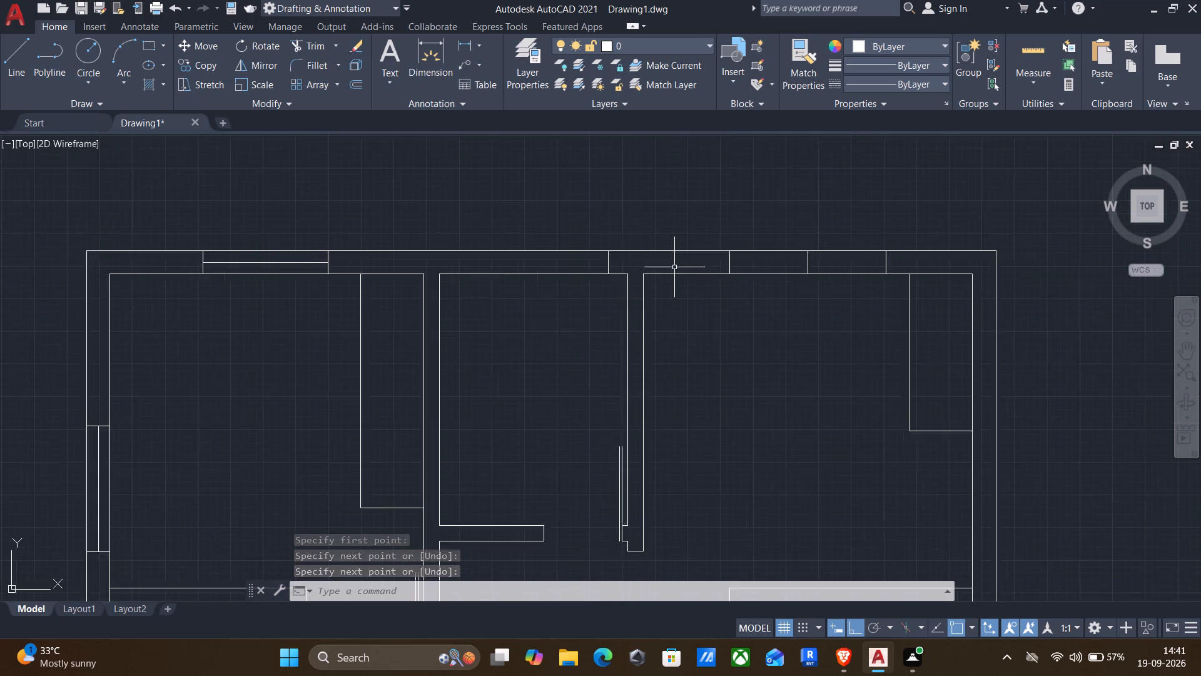
{"action": "scroll", "coordinate": [674, 267], "scroll_direction": "down", "scroll_amount": 1}
{"action": "scroll", "coordinate": [779, 269], "scroll_direction": "up", "scroll_amount": 1}
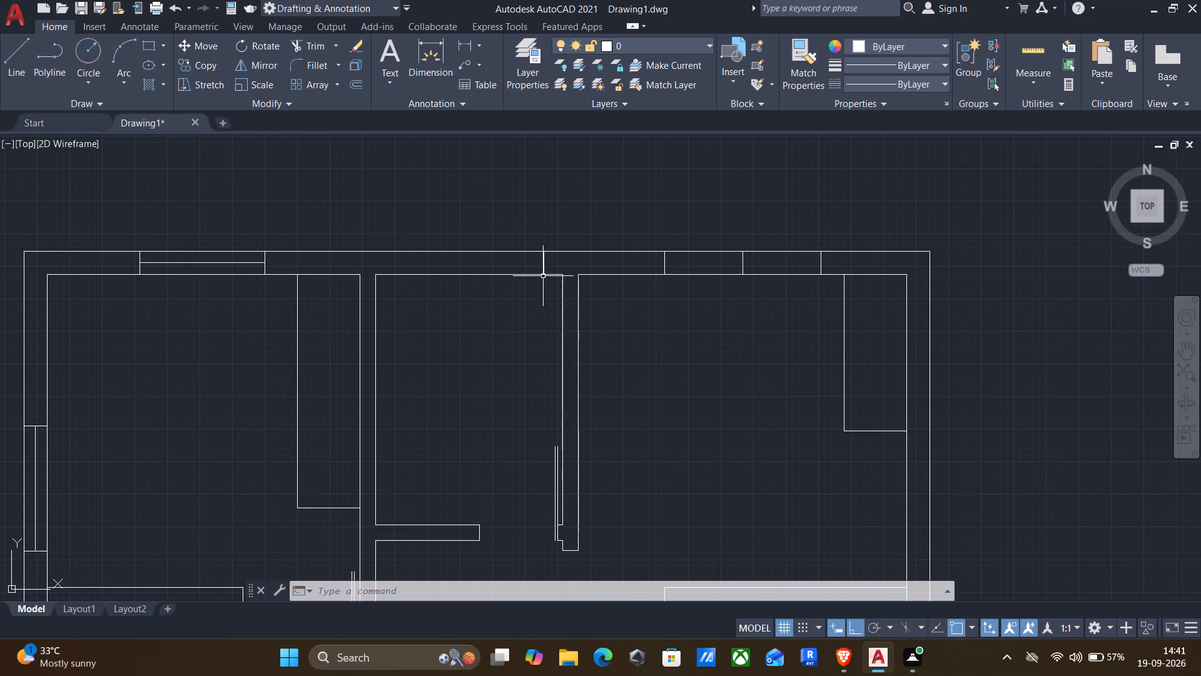
{"action": "key", "text": "Return"}
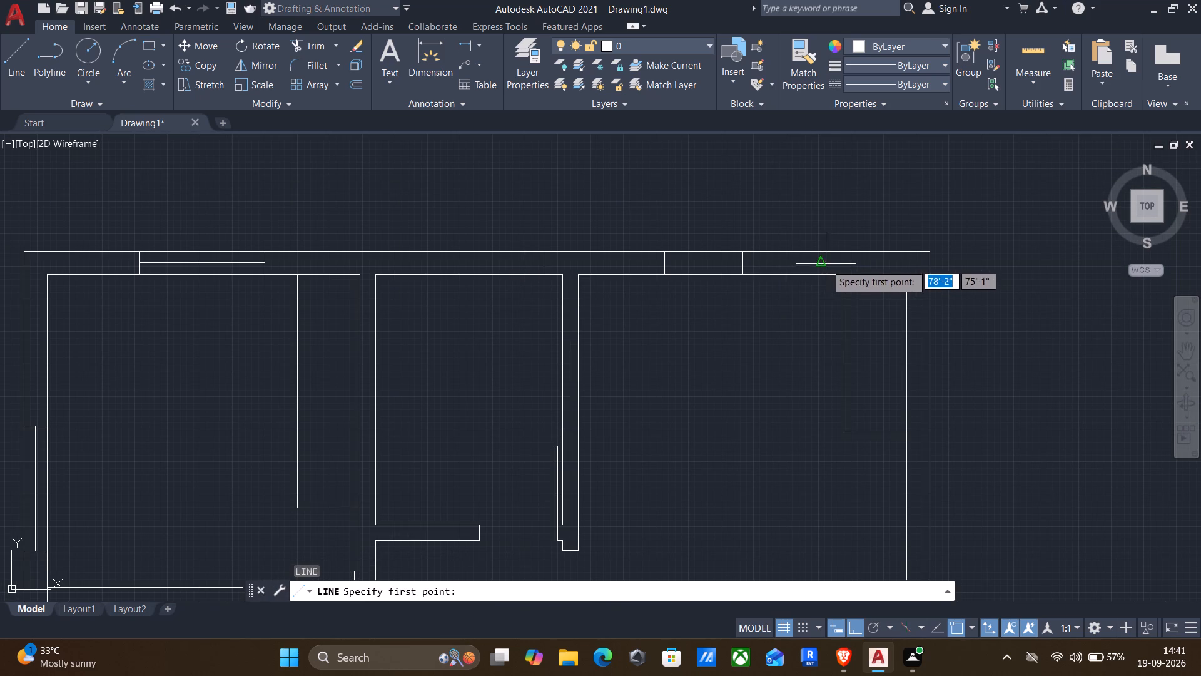
{"action": "left_click", "coordinate": [826, 264]}
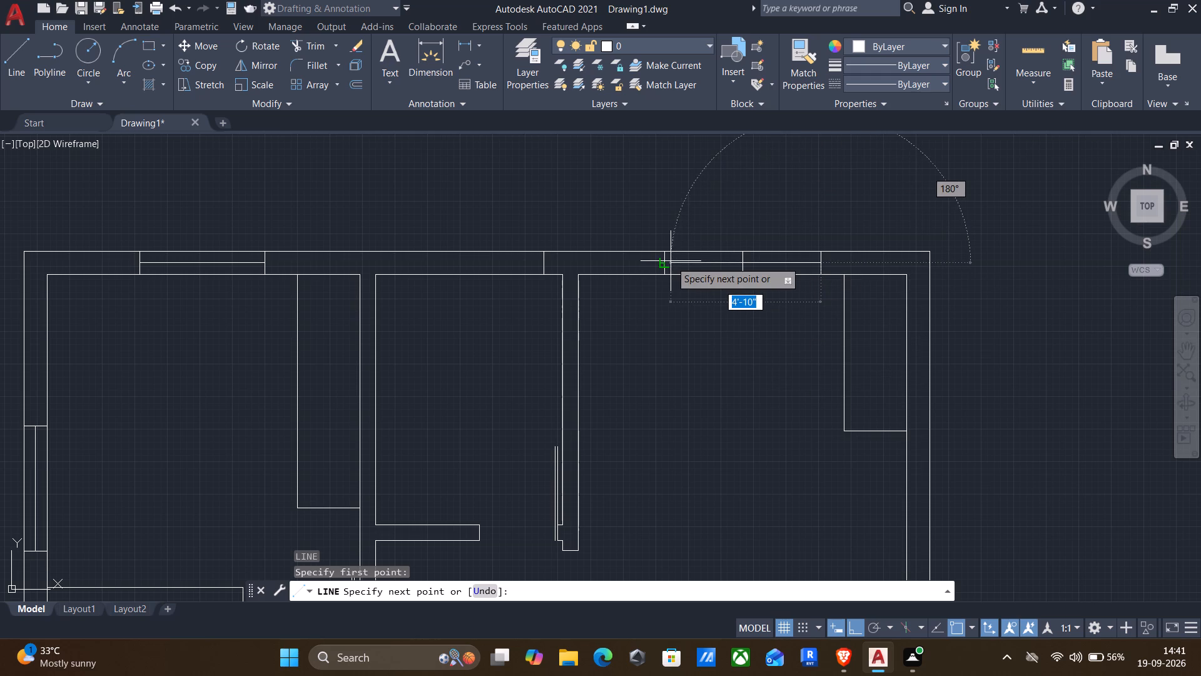
{"action": "left_click", "coordinate": [667, 265]}
{"action": "key", "text": "Return"}
Offset the existing cross line in the upper-middle room's top outer wall 2' to the left to form a window opening.
{"action": "scroll", "coordinate": [676, 302], "scroll_direction": "down", "scroll_amount": 3}
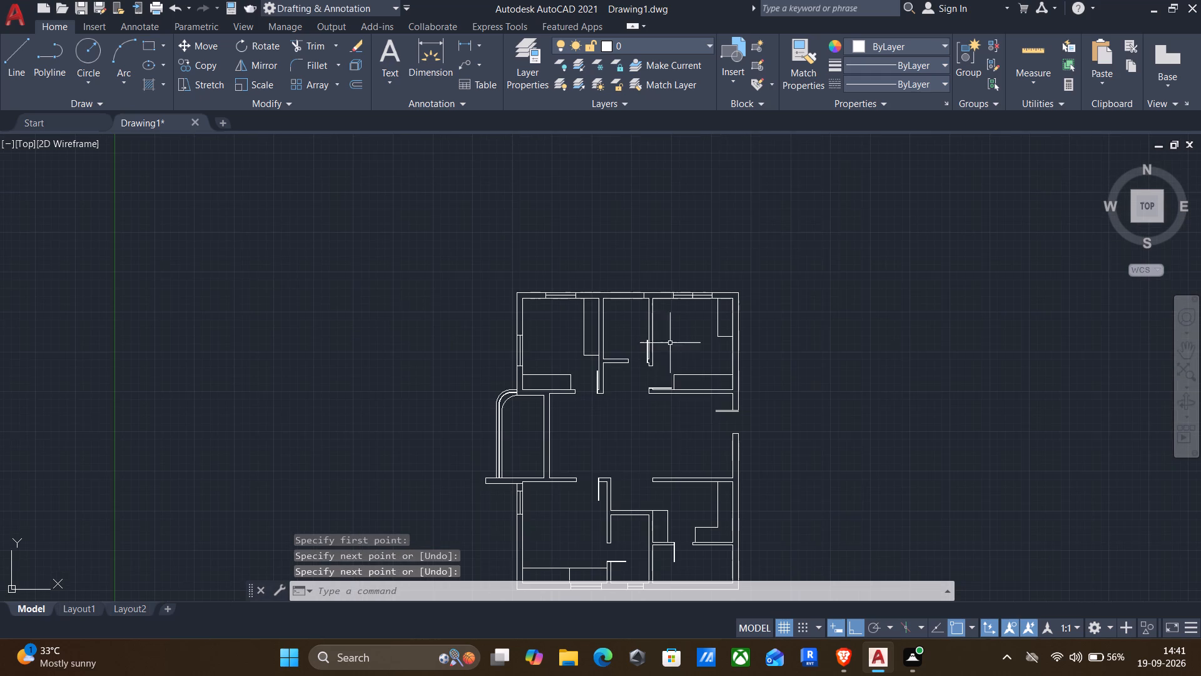
{"action": "middle_click_drag", "start_coordinate": [700, 451], "coordinate": [686, 351]}
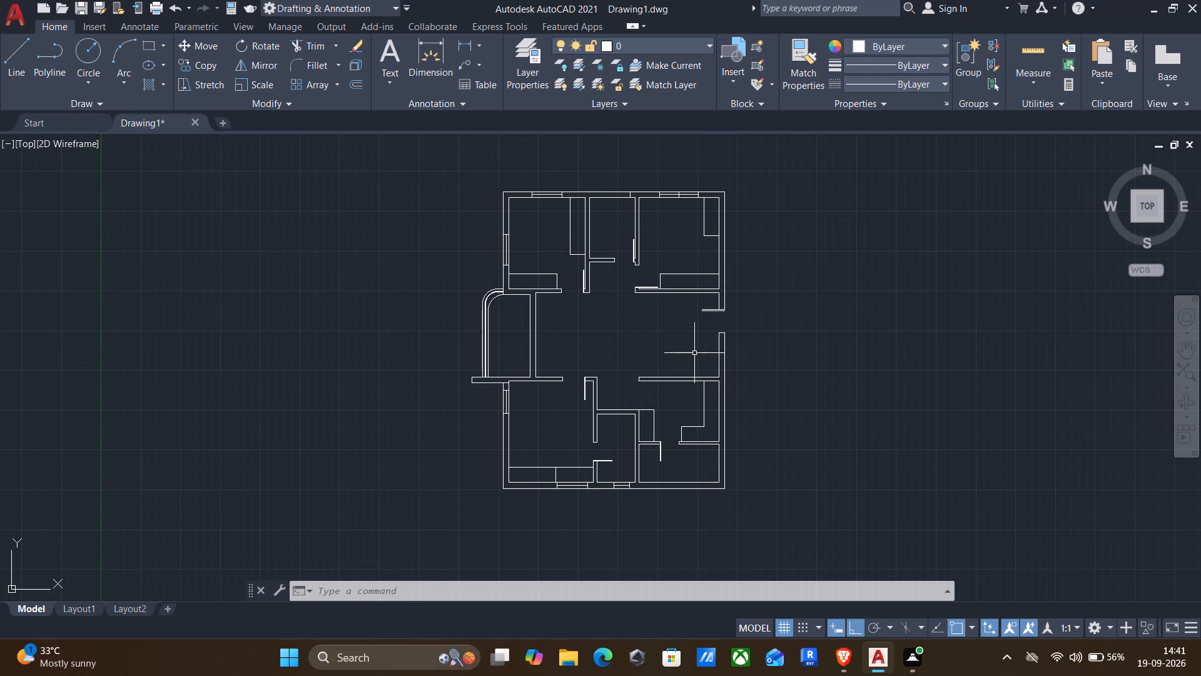
{"action": "scroll", "coordinate": [692, 377], "scroll_direction": "up", "scroll_amount": 1}
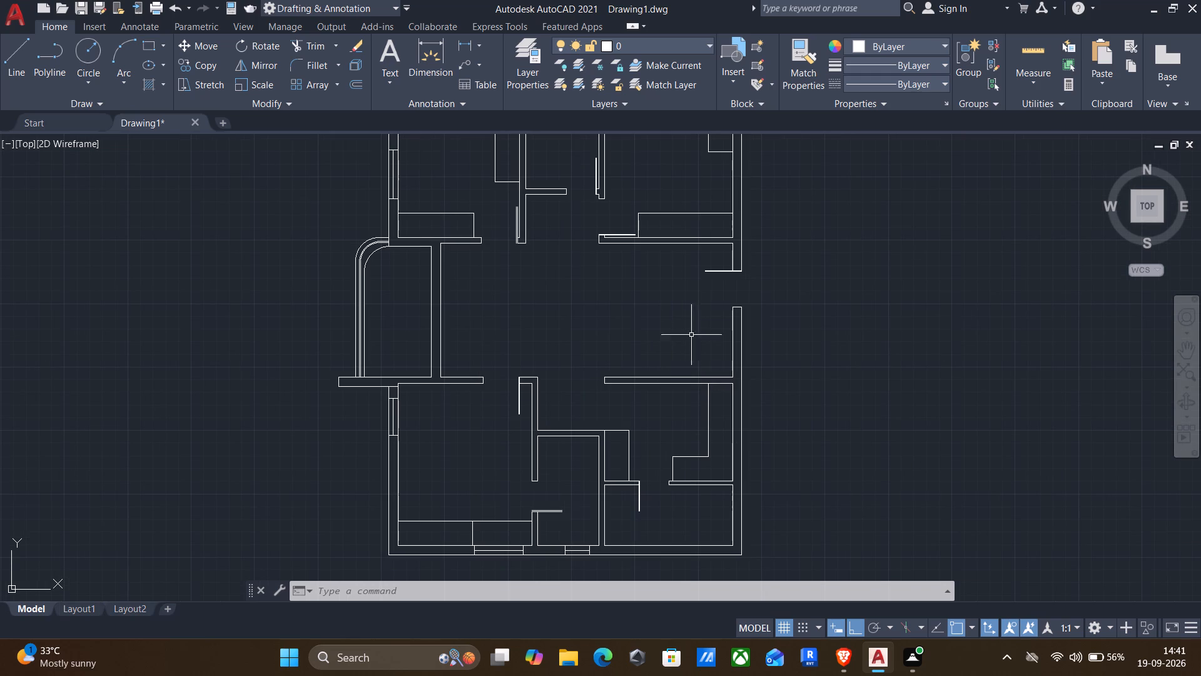
{"action": "middle_click_drag", "start_coordinate": [575, 245], "coordinate": [599, 357]}
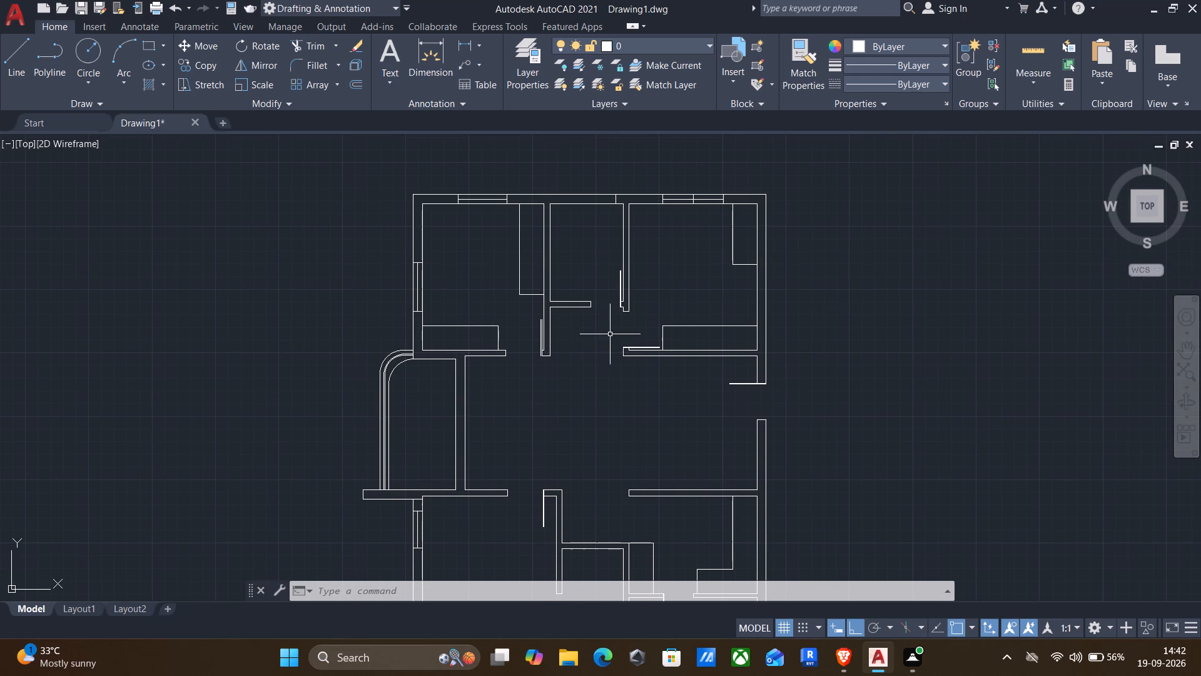
{"action": "key", "text": "o"}
{"action": "key", "text": "Return"}
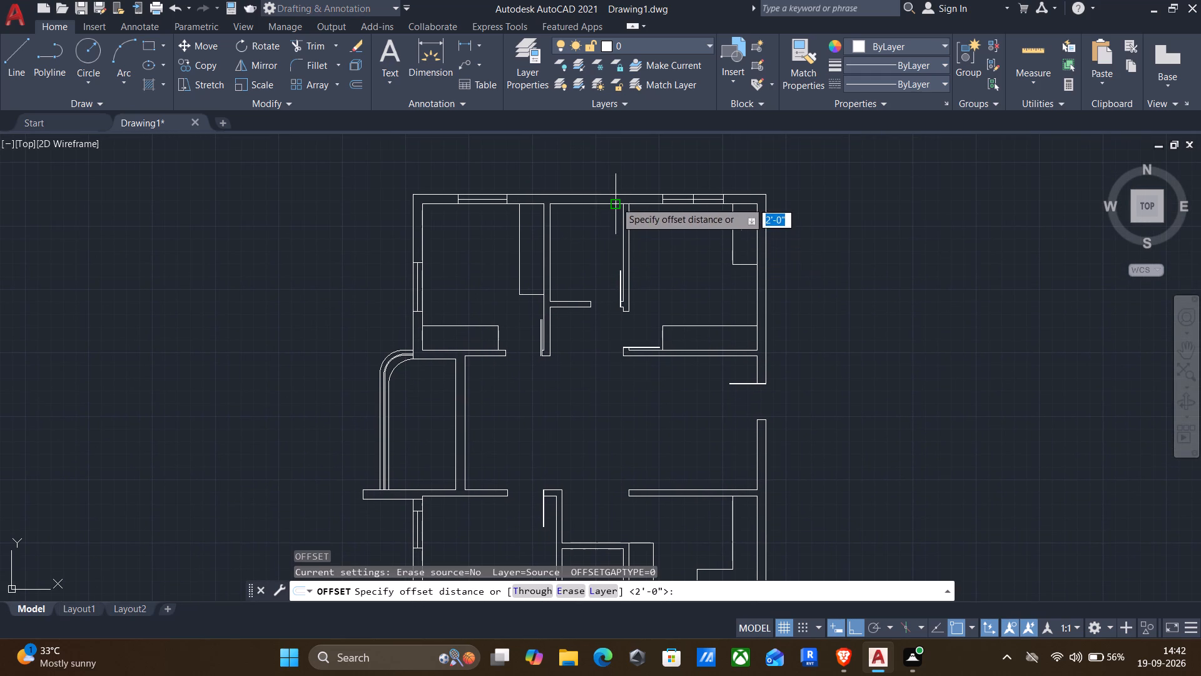
{"action": "scroll", "coordinate": [604, 195], "scroll_direction": "up", "scroll_amount": 3}
{"action": "left_click", "coordinate": [636, 216]}
{"action": "left_click", "coordinate": [616, 223]}
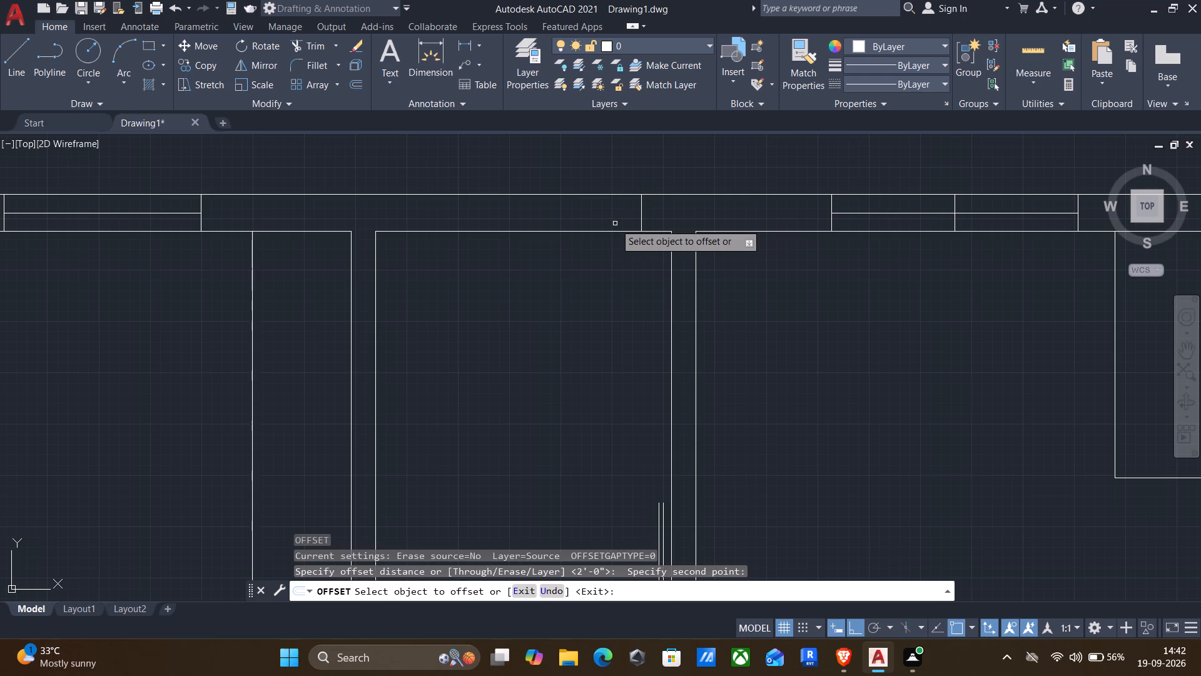
{"action": "left_click", "coordinate": [641, 221]}
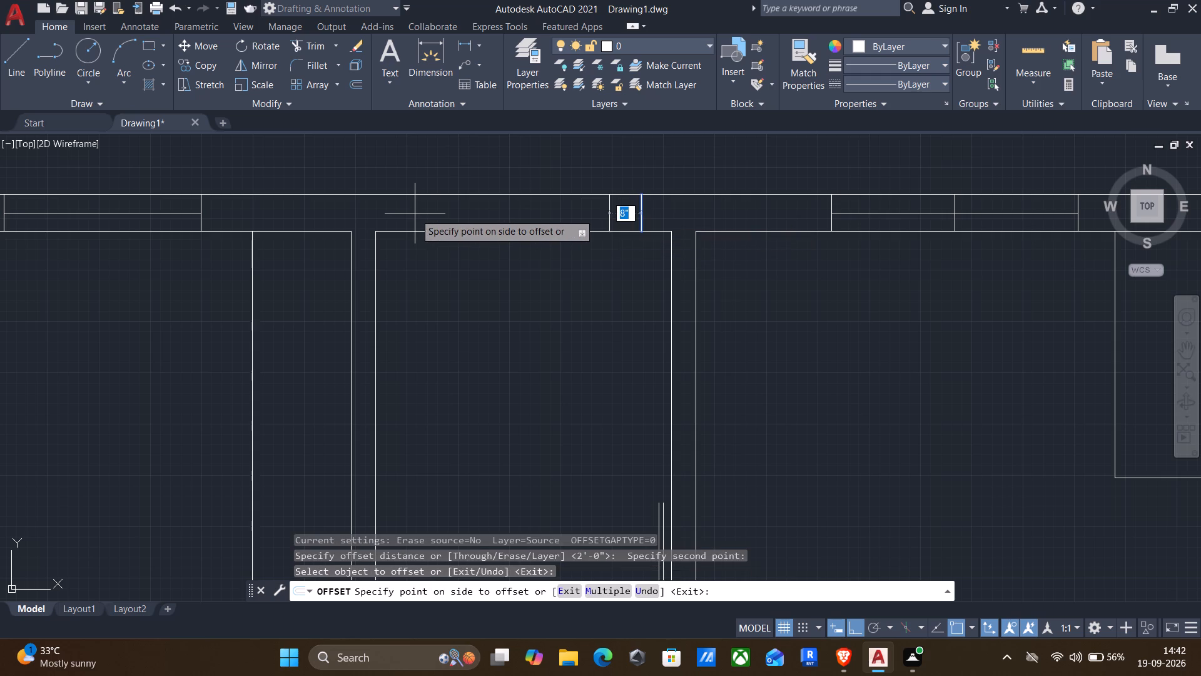
{"action": "key", "text": "2"}
{"action": "key", "text": "apostrophe"}
{"action": "key", "text": "Return"}
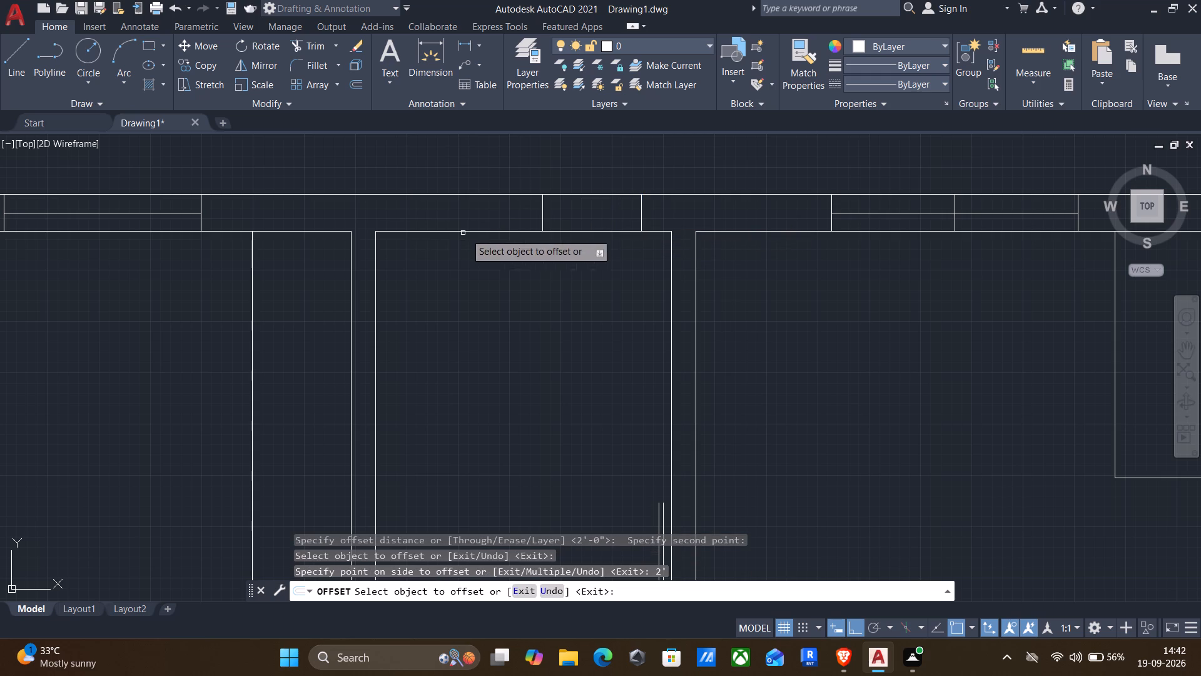
{"action": "scroll", "coordinate": [514, 267], "scroll_direction": "down", "scroll_amount": 2}
{"action": "middle_click_drag", "start_coordinate": [480, 334], "coordinate": [594, 250]}
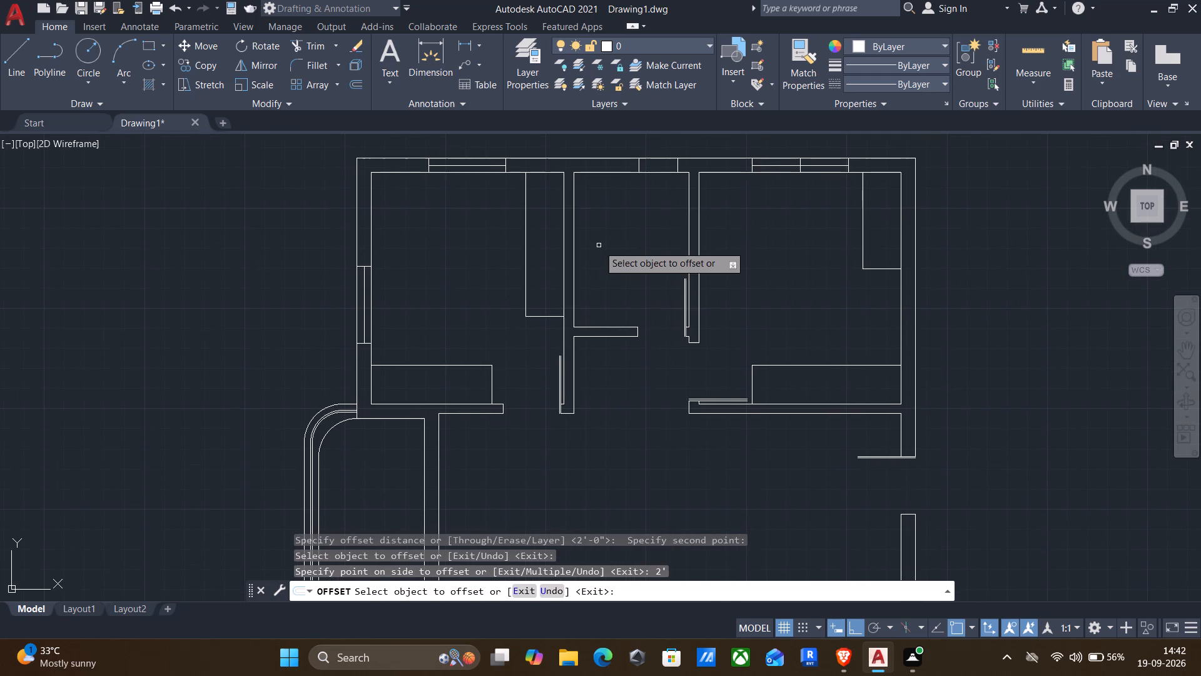
{"action": "key", "text": "Return"}
Draw a centre line through the upper-middle room's top wall opening, from its right cross line's midpoint to its left one's.
{"action": "key", "text": "l"}
{"action": "key", "text": "Return"}
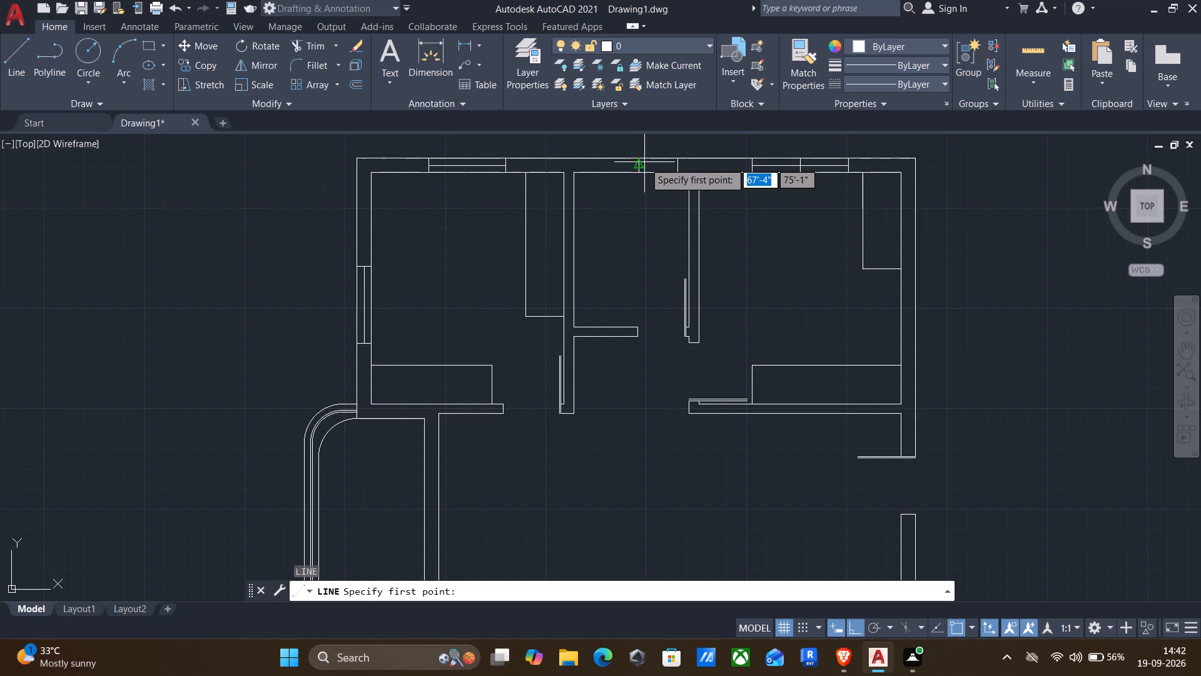
{"action": "scroll", "coordinate": [654, 160], "scroll_direction": "up", "scroll_amount": 3}
{"action": "left_click", "coordinate": [742, 183]}
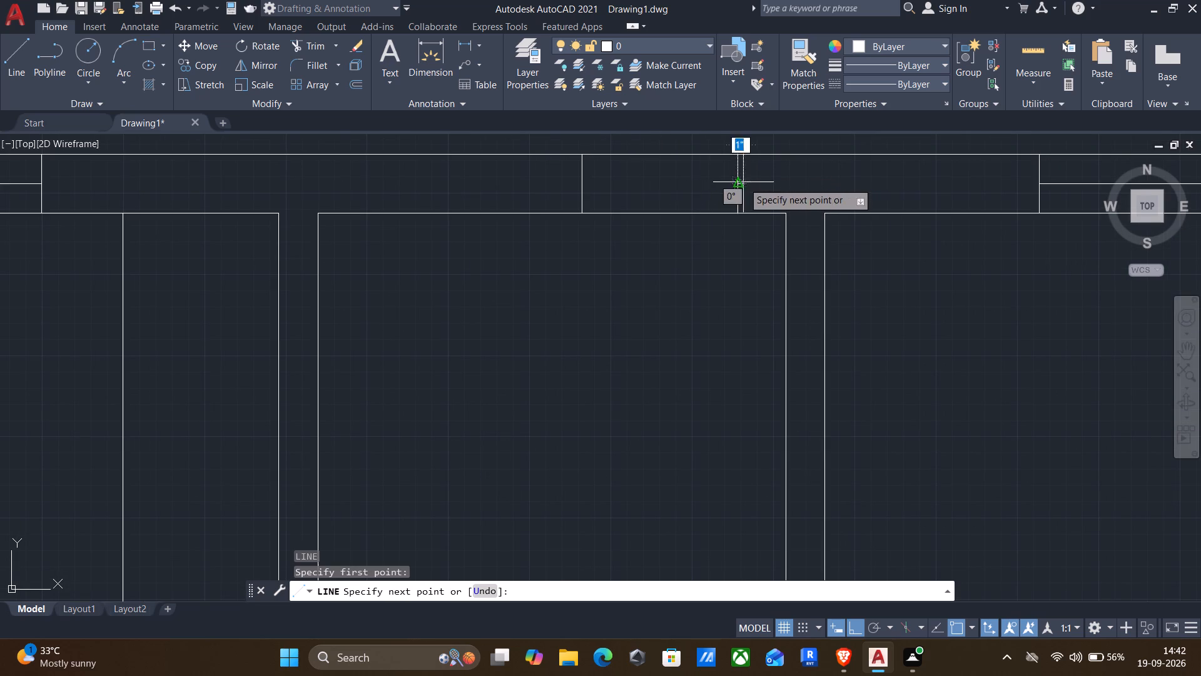
{"action": "left_click", "coordinate": [580, 187]}
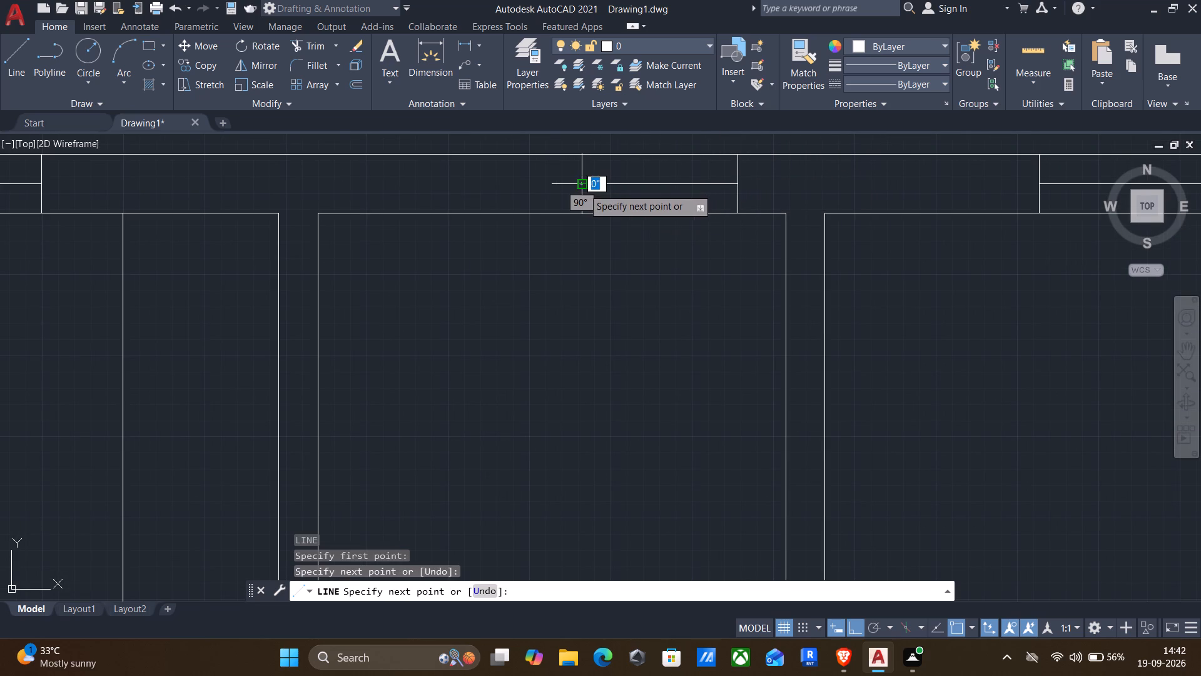
{"action": "key", "text": "Return"}
Offset the centre line of the upper-left room's top wall window 1" to each side.
{"action": "scroll", "coordinate": [597, 204], "scroll_direction": "down", "scroll_amount": 4}
{"action": "scroll", "coordinate": [604, 299], "scroll_direction": "up", "scroll_amount": 1}
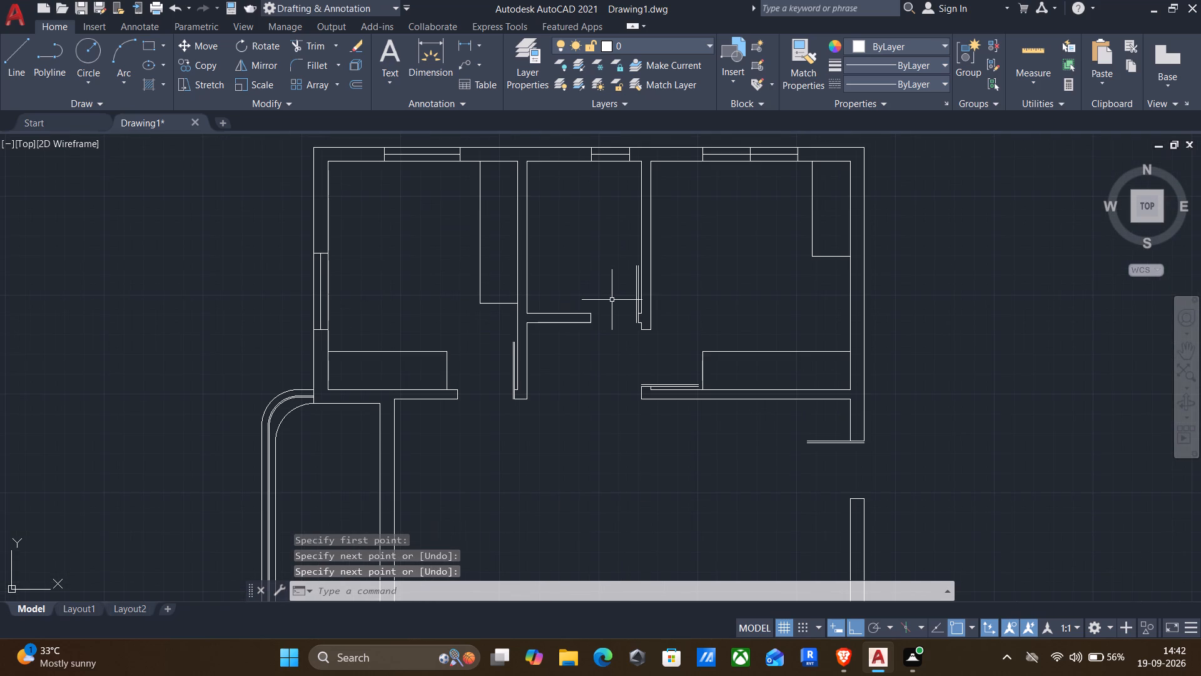
{"action": "scroll", "coordinate": [597, 254], "scroll_direction": "up", "scroll_amount": 1}
{"action": "scroll", "coordinate": [681, 270], "scroll_direction": "down", "scroll_amount": 1}
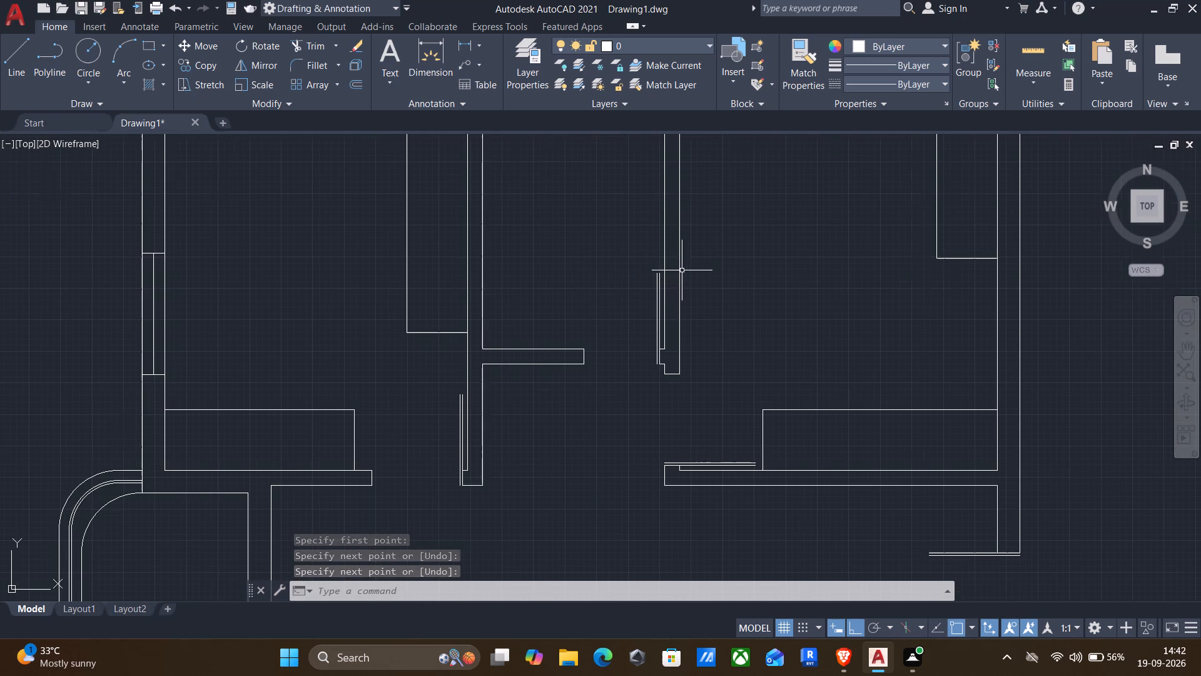
{"action": "scroll", "coordinate": [681, 270], "scroll_direction": "down", "scroll_amount": 1}
{"action": "scroll", "coordinate": [662, 287], "scroll_direction": "up", "scroll_amount": 1}
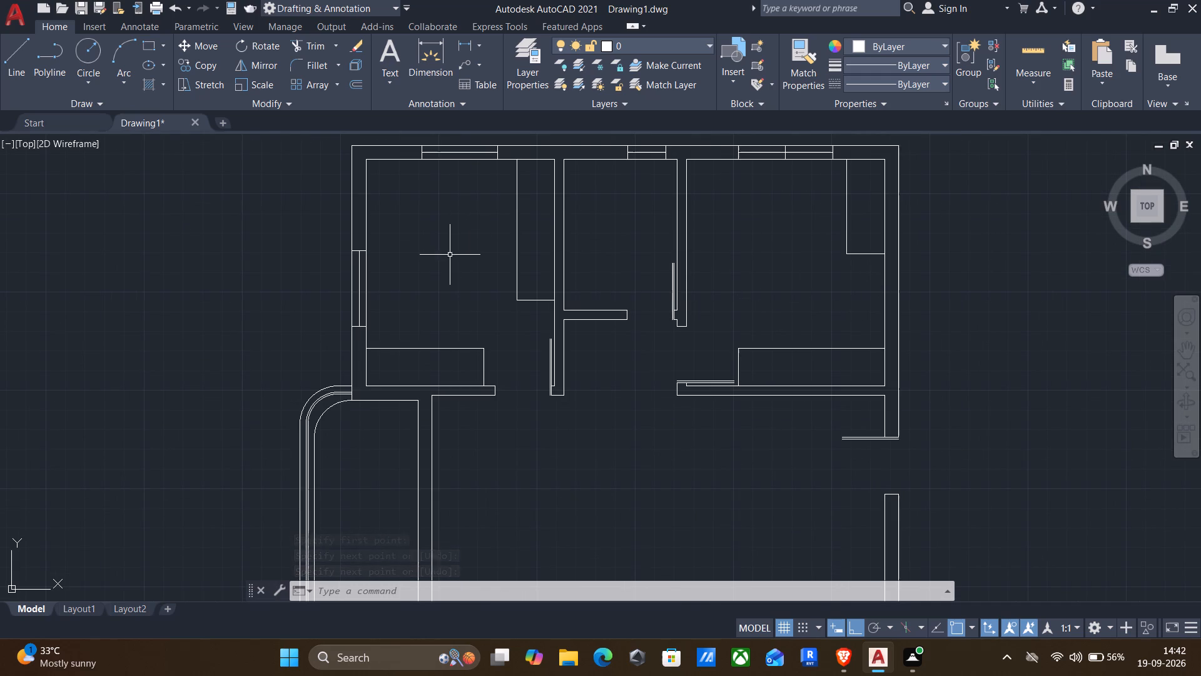
{"action": "middle_click_drag", "start_coordinate": [420, 242], "coordinate": [626, 288]}
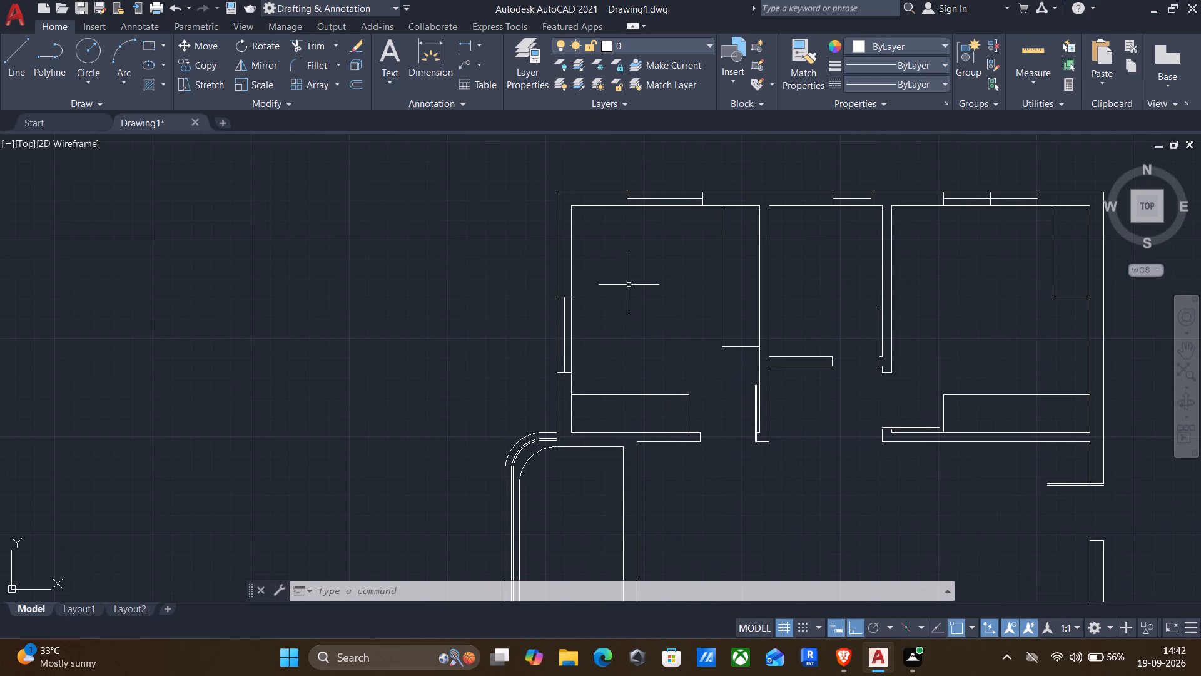
{"action": "key", "text": "o"}
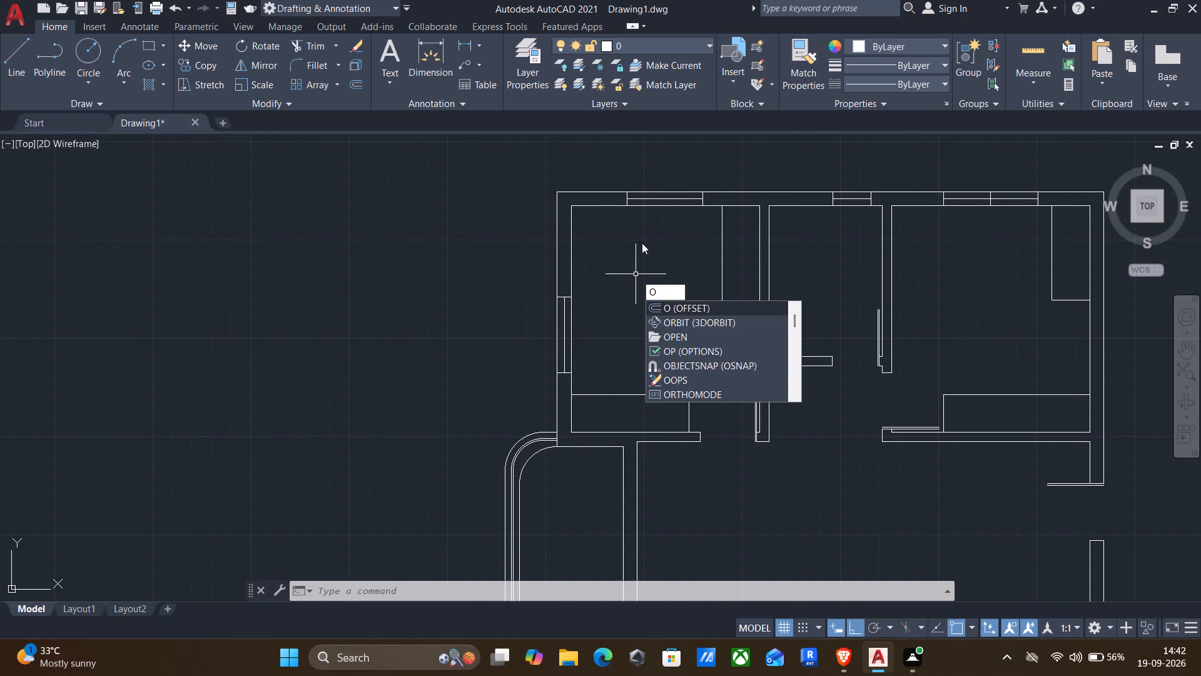
{"action": "key", "text": "Return"}
{"action": "left_click", "coordinate": [657, 222]}
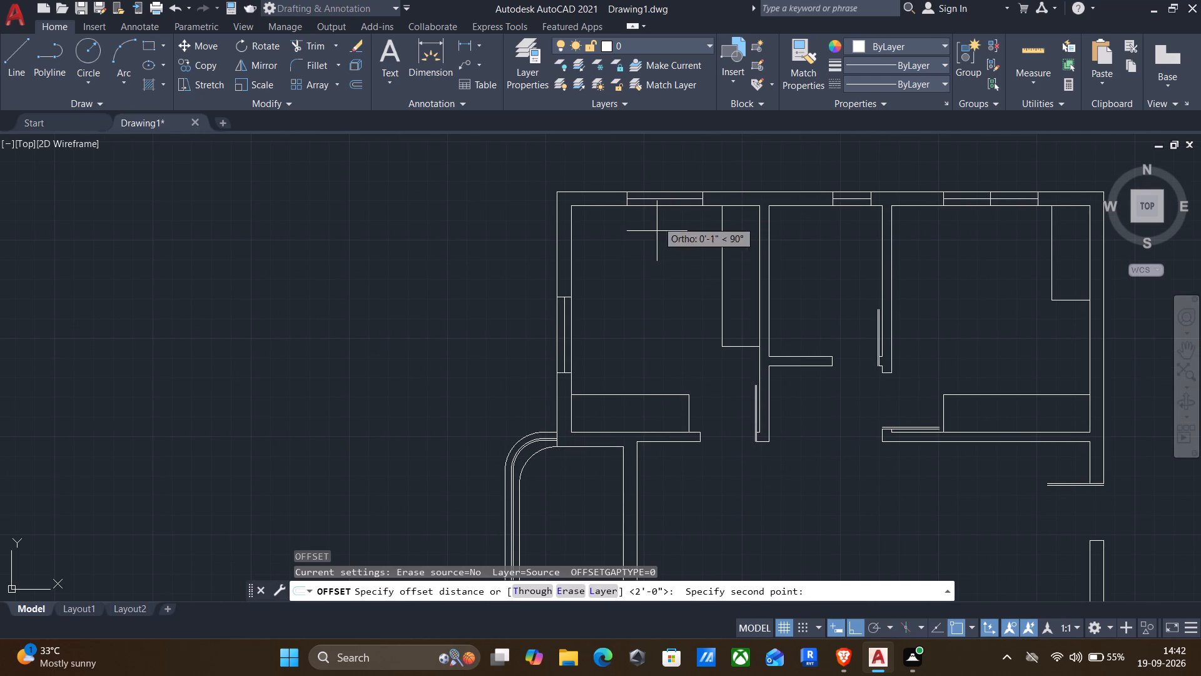
{"action": "left_click", "coordinate": [637, 302]}
{"action": "scroll", "coordinate": [651, 202], "scroll_direction": "up", "scroll_amount": 2}
{"action": "left_click", "coordinate": [635, 192]}
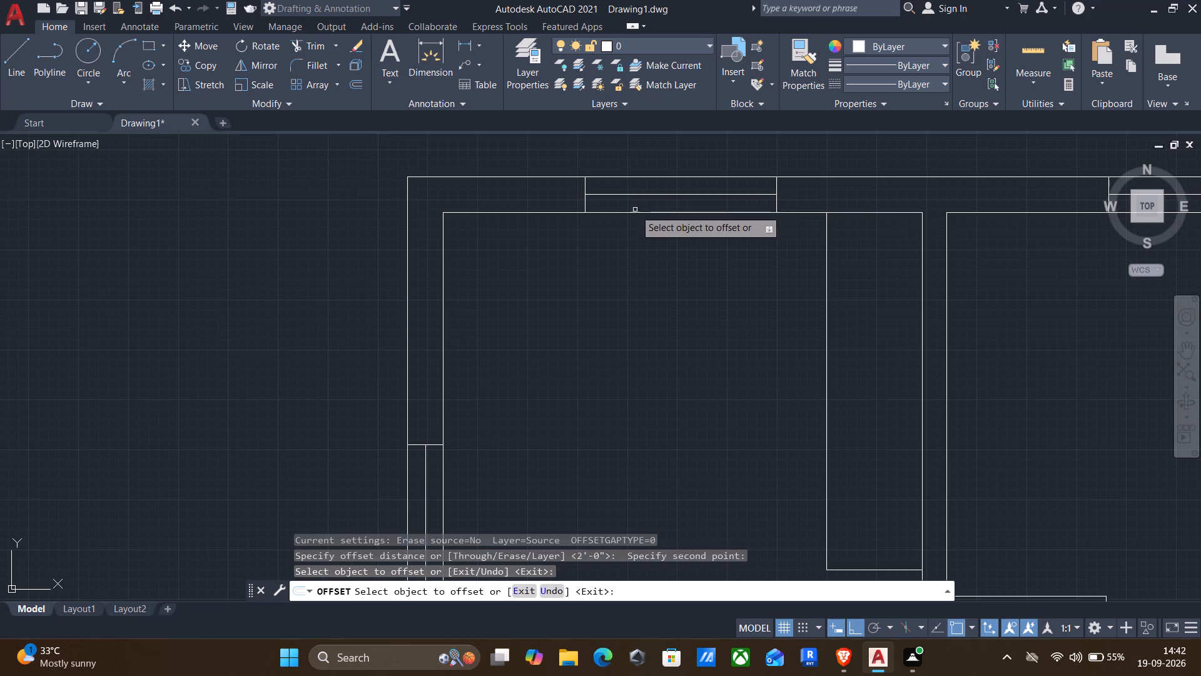
{"action": "left_click", "coordinate": [626, 194]}
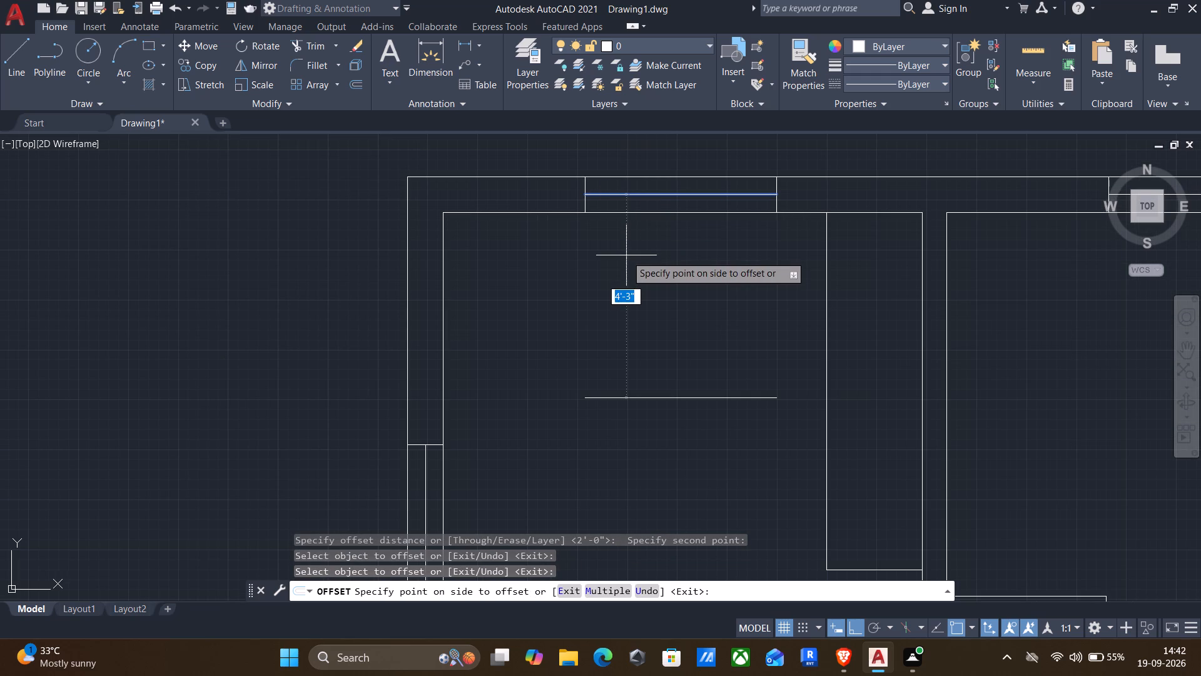
{"action": "key", "text": "1"}
{"action": "key", "text": "shift+quotedbl"}
{"action": "key", "text": "Return"}
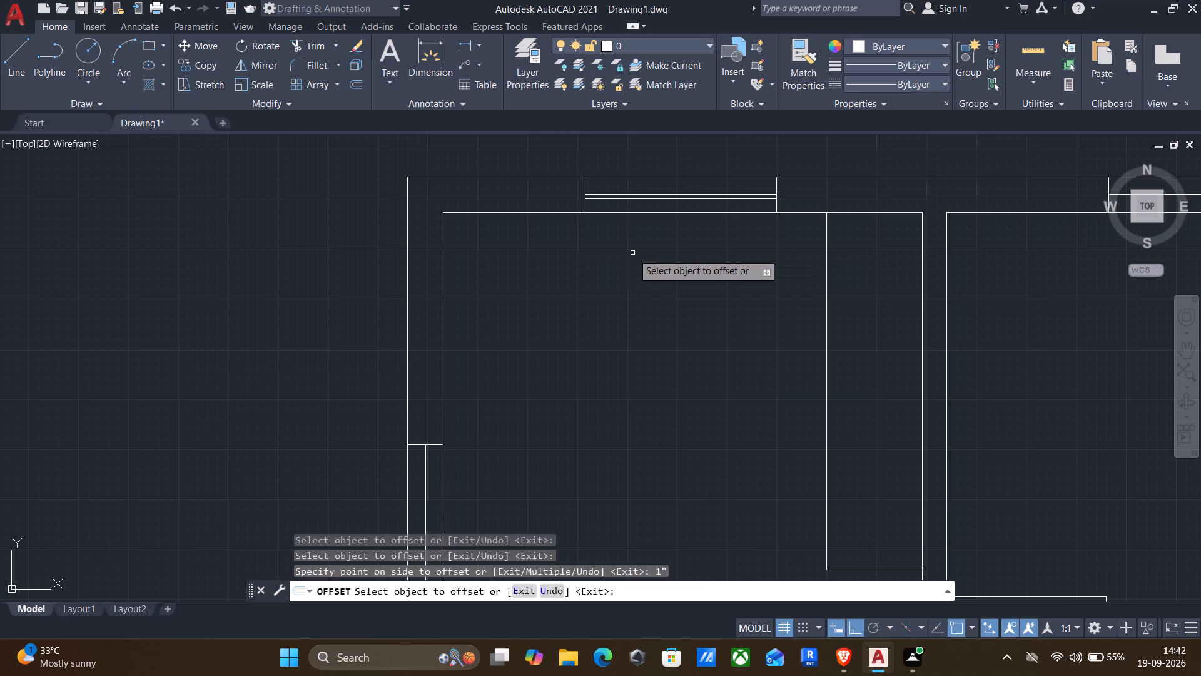
{"action": "left_click", "coordinate": [599, 195]}
{"action": "key", "text": "1"}
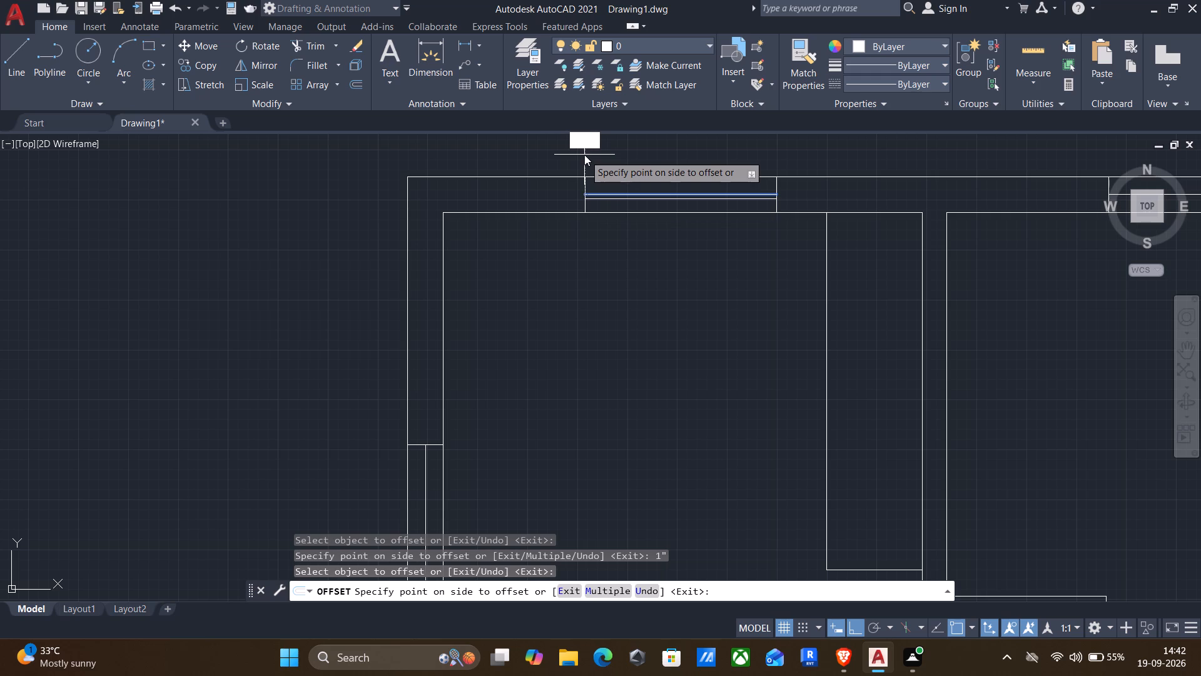
{"action": "key", "text": "shift+quotedbl"}
{"action": "key", "text": "Return"}
Offset the centre line of the upper-left room's left wall window 1" to each side.
{"action": "middle_click_drag", "start_coordinate": [440, 323], "coordinate": [745, 0]}
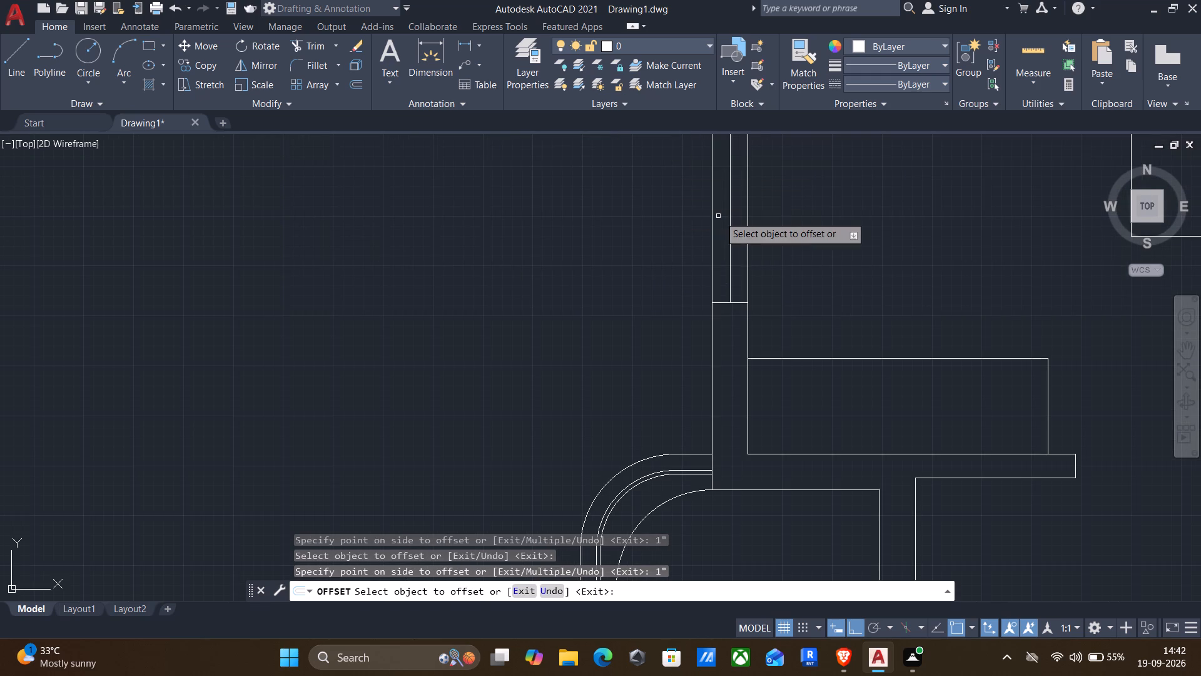
{"action": "scroll", "coordinate": [732, 216], "scroll_direction": "up", "scroll_amount": 1}
{"action": "left_click", "coordinate": [726, 197]}
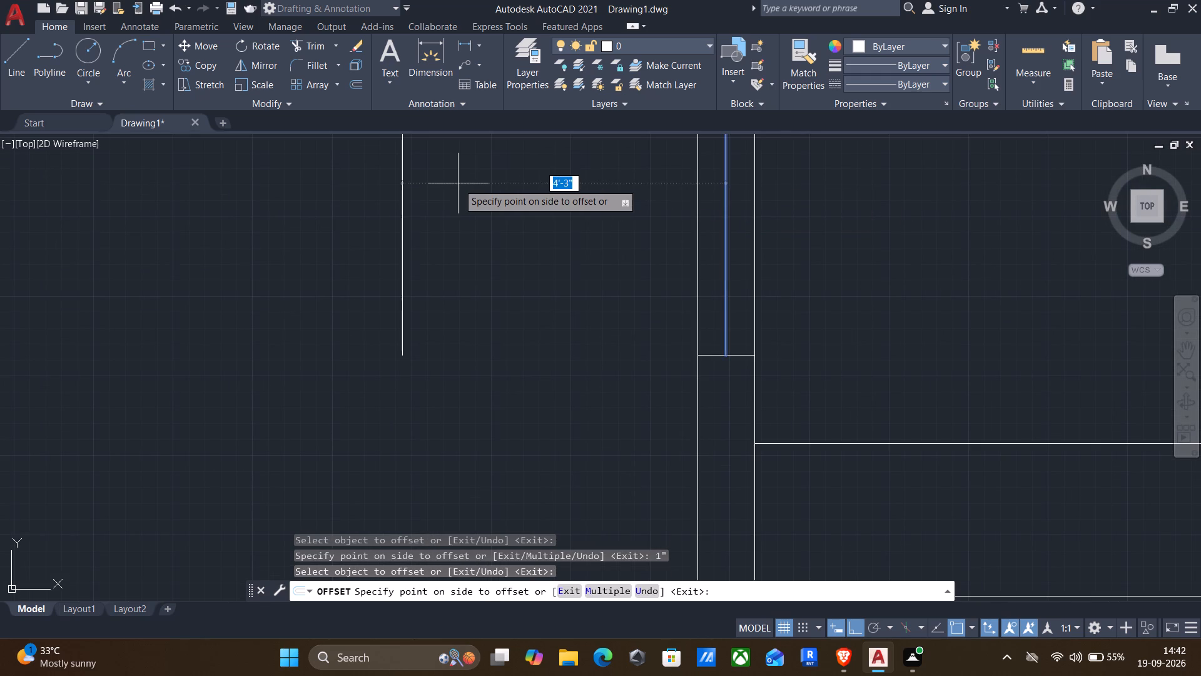
{"action": "key", "text": "1"}
{"action": "key", "text": "shift+quotedbl"}
{"action": "key", "text": "Return"}
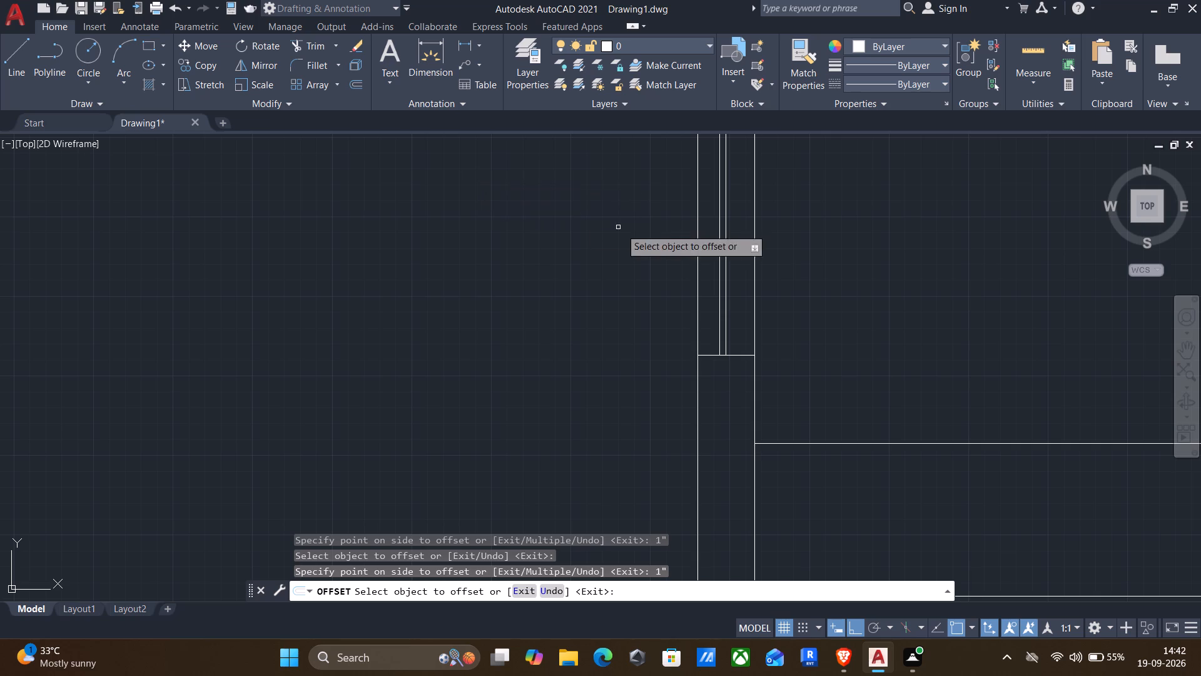
{"action": "left_click", "coordinate": [726, 232]}
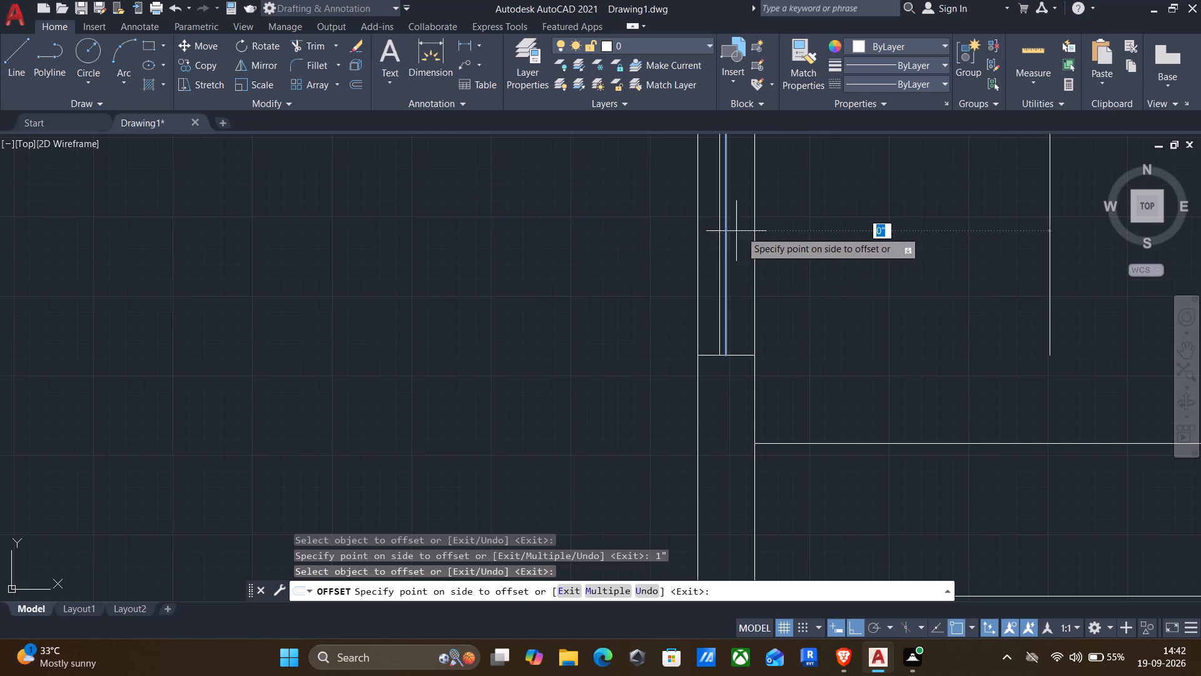
{"action": "key", "text": "1"}
{"action": "key", "text": "shift+quotedbl"}
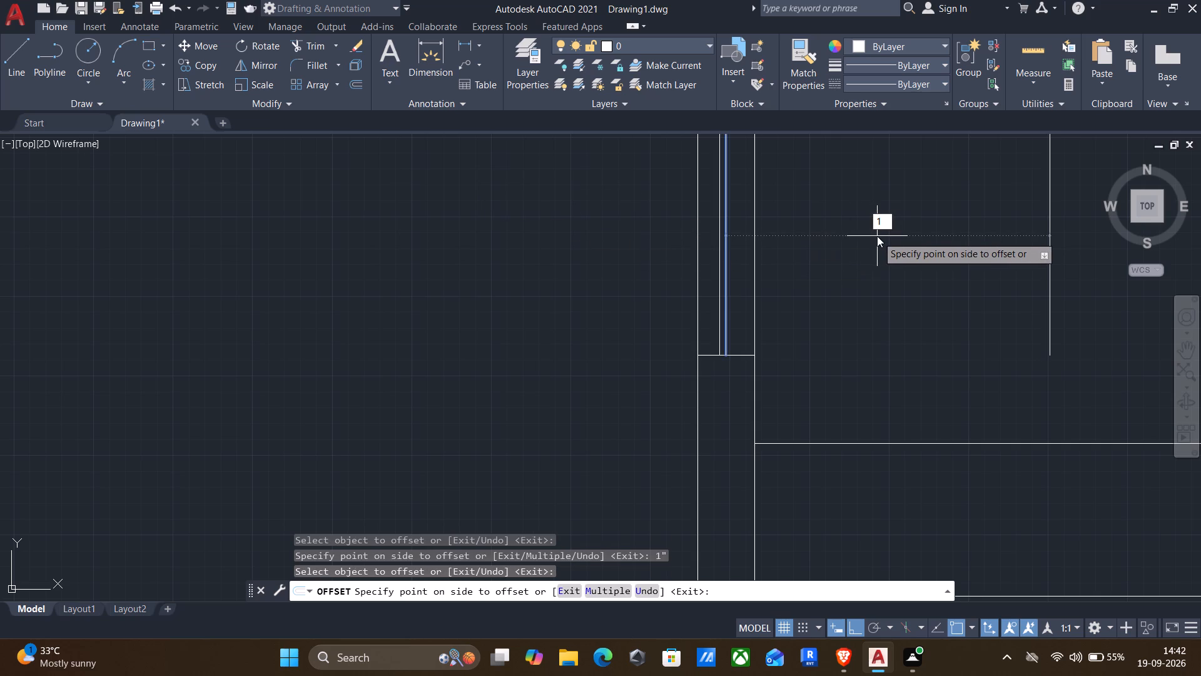
{"action": "key", "text": "Return"}
Offset the centre line of the upper-middle room's top wall window 1" to each side.
{"action": "scroll", "coordinate": [868, 245], "scroll_direction": "down", "scroll_amount": 3}
{"action": "middle_click_drag", "start_coordinate": [860, 252], "coordinate": [406, 484]}
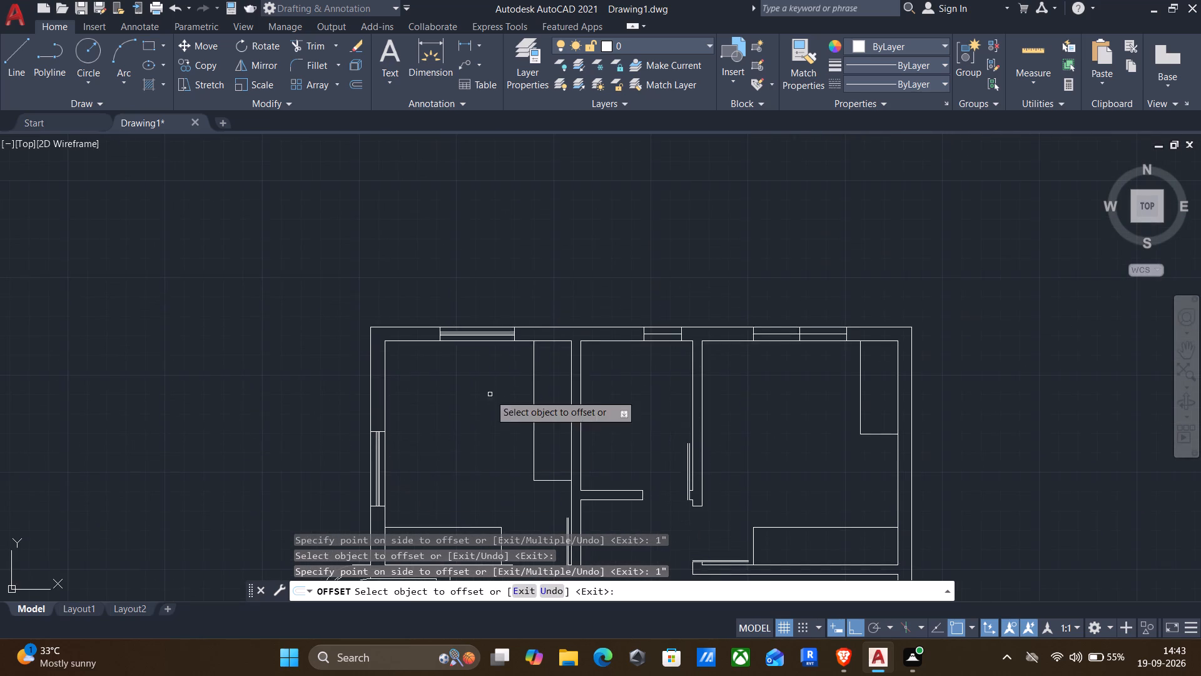
{"action": "scroll", "coordinate": [599, 327], "scroll_direction": "up", "scroll_amount": 2}
{"action": "left_click", "coordinate": [713, 347]}
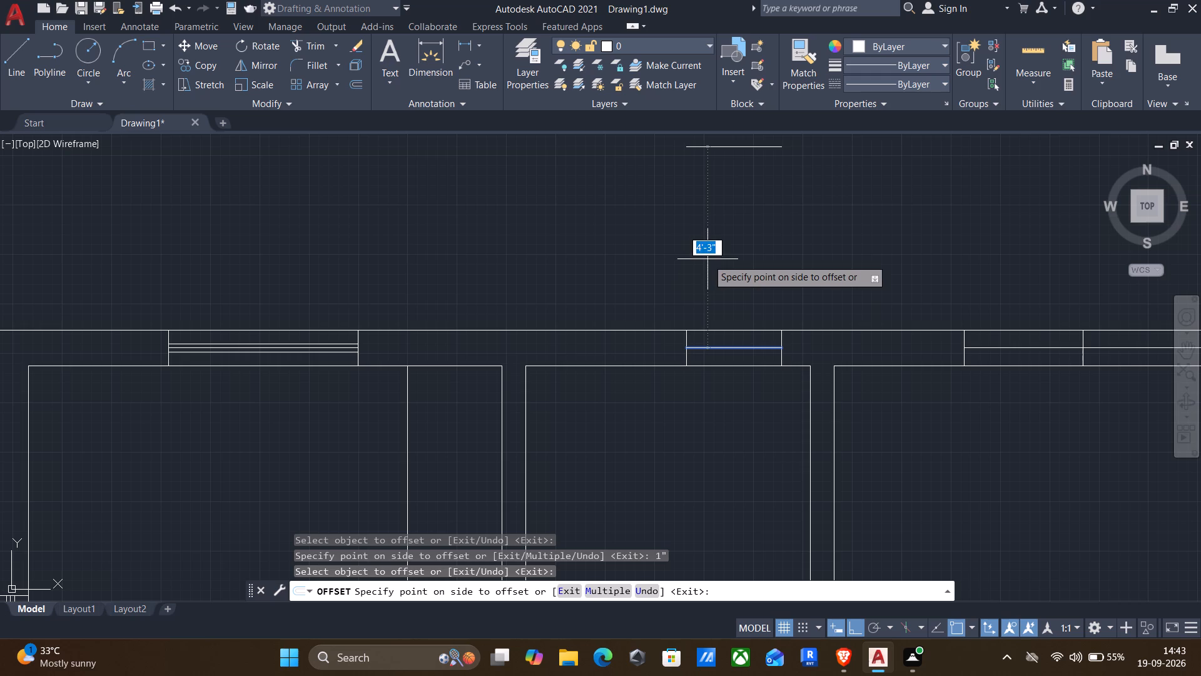
{"action": "key", "text": "1"}
{"action": "key", "text": "shift+quotedbl"}
{"action": "key", "text": "Return"}
{"action": "scroll", "coordinate": [741, 348], "scroll_direction": "up", "scroll_amount": 2}
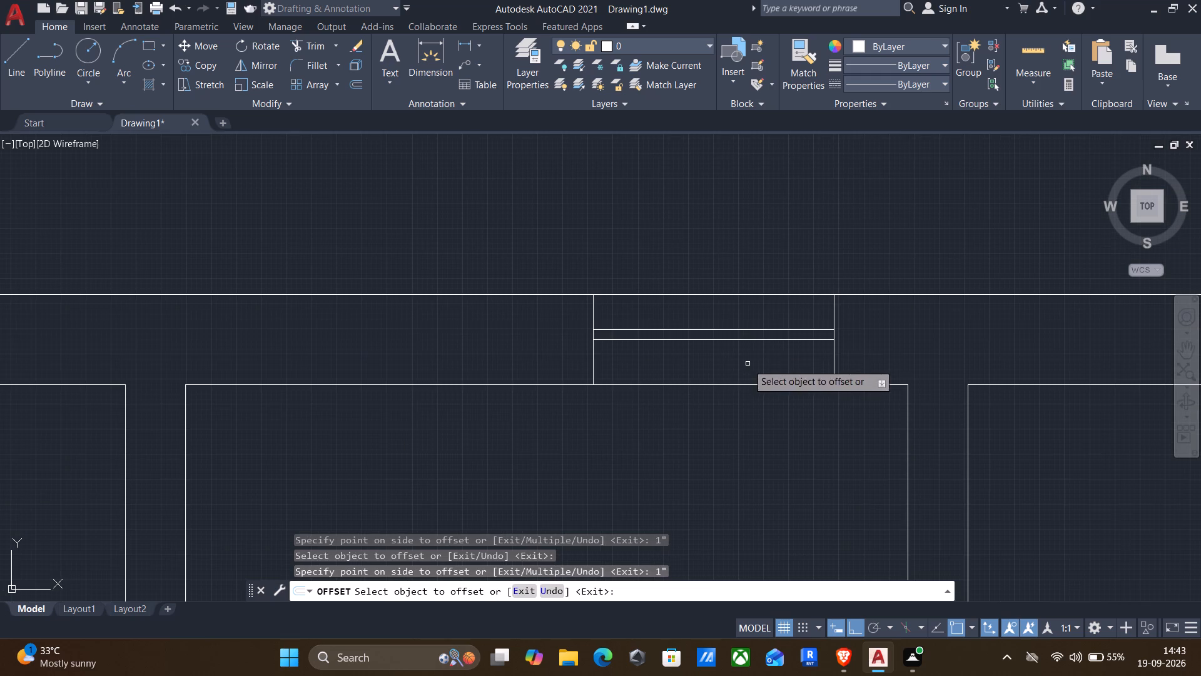
{"action": "left_click", "coordinate": [720, 341]}
{"action": "key", "text": "1"}
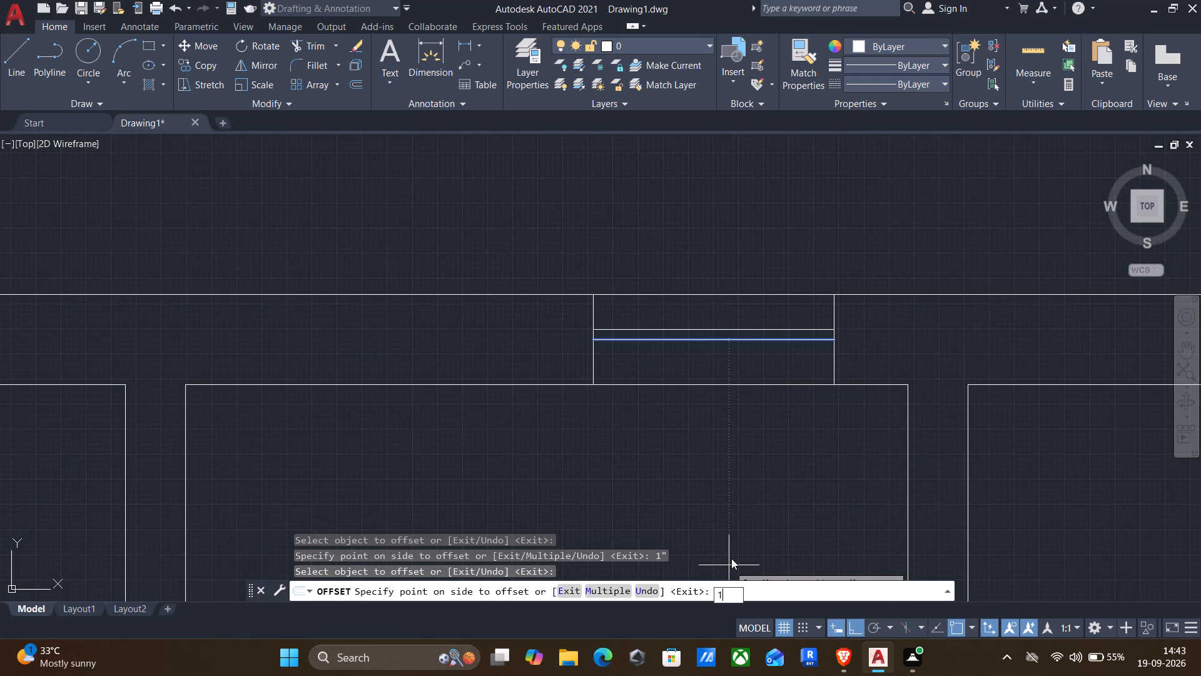
{"action": "key", "text": "shift+quotedbl"}
{"action": "key", "text": "Return"}
{"action": "scroll", "coordinate": [777, 484], "scroll_direction": "down", "scroll_amount": 1}
{"action": "scroll", "coordinate": [856, 458], "scroll_direction": "down", "scroll_amount": 2}
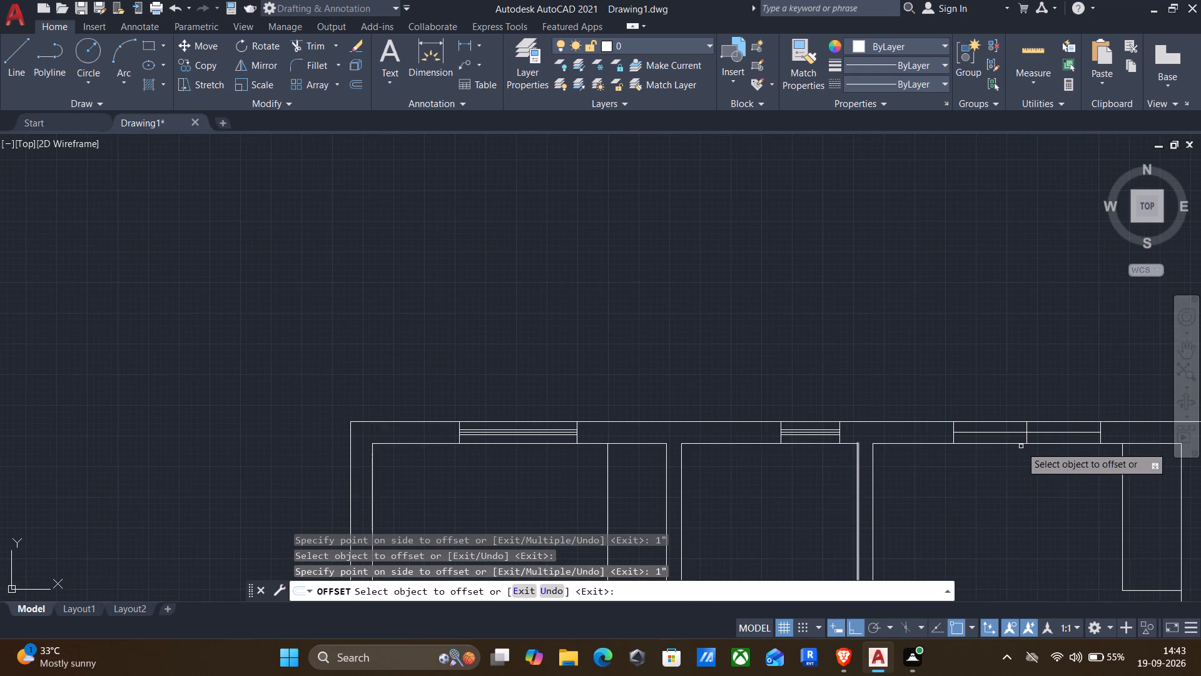
Offset the centre line of the upper-right room's top wall window 1" outward, then offset that new line 2" back inward.
{"action": "scroll", "coordinate": [1021, 444], "scroll_direction": "up", "scroll_amount": 1}
{"action": "left_click", "coordinate": [959, 424]}
{"action": "key", "text": "1"}
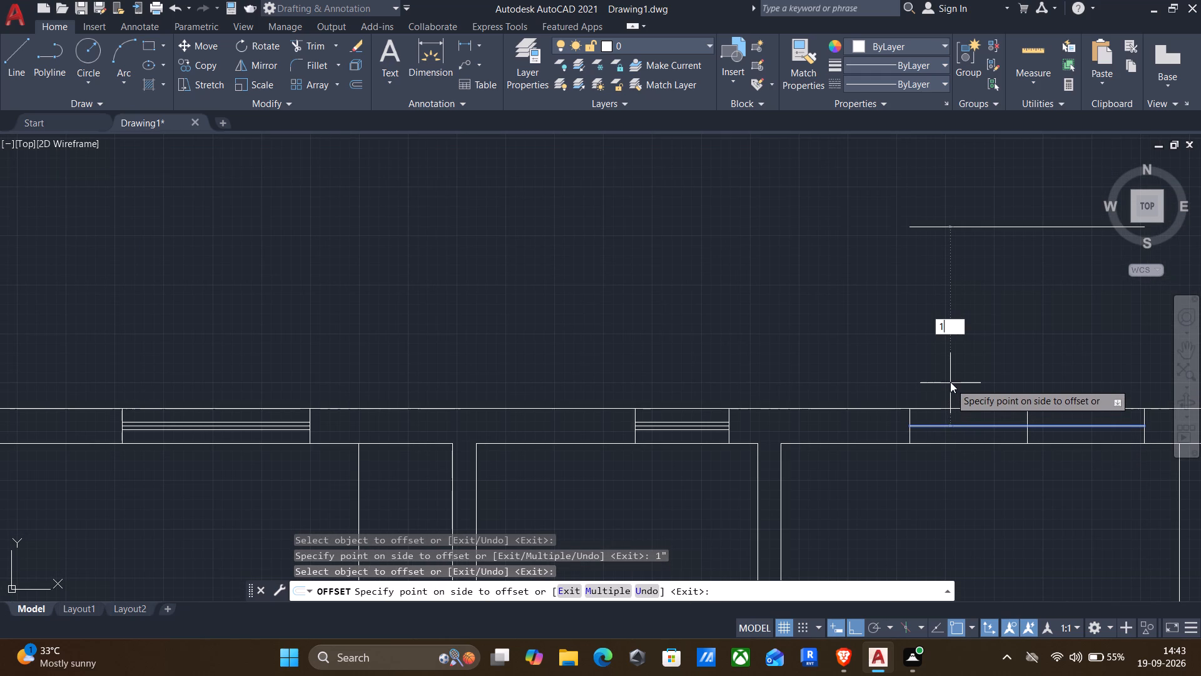
{"action": "key", "text": "shift+quotedbl"}
{"action": "key", "text": "Return"}
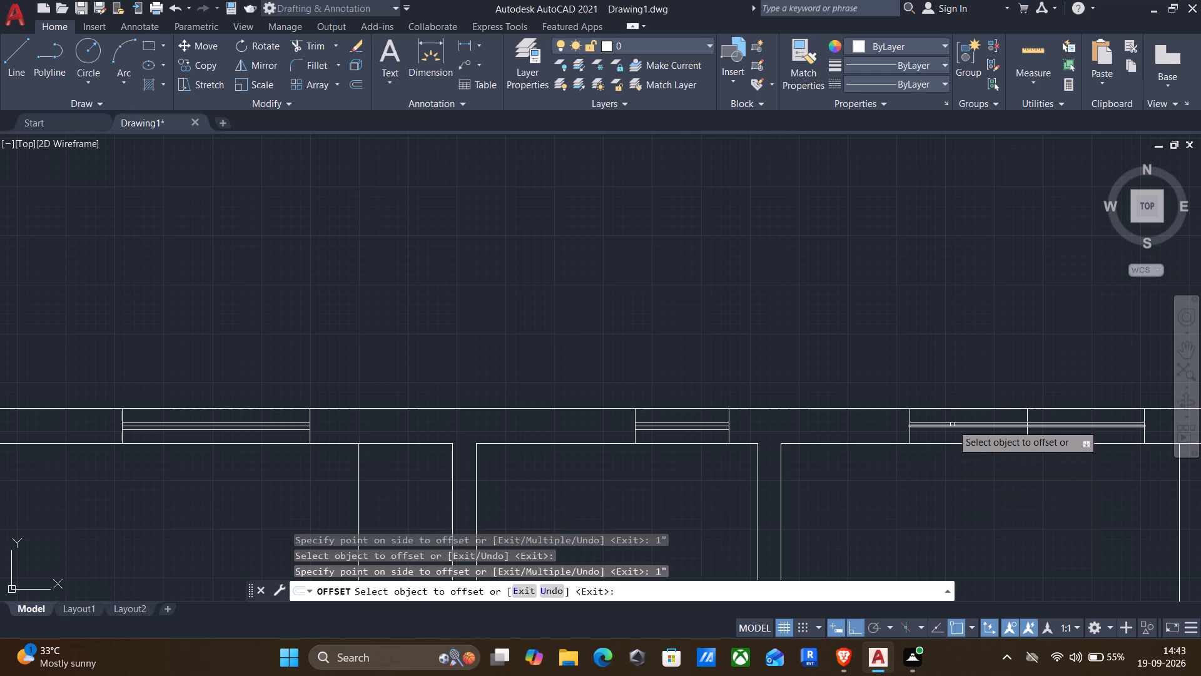
{"action": "left_click", "coordinate": [952, 424]}
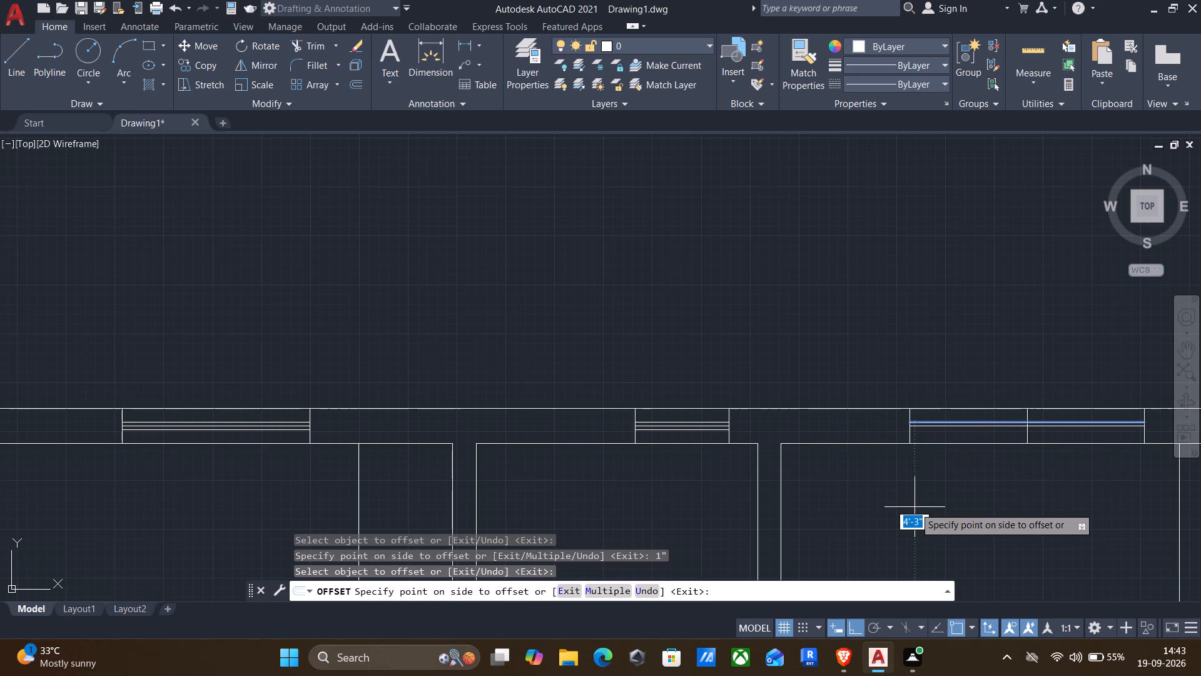
{"action": "type", "text": "2\""}
{"action": "key", "text": "Return"}
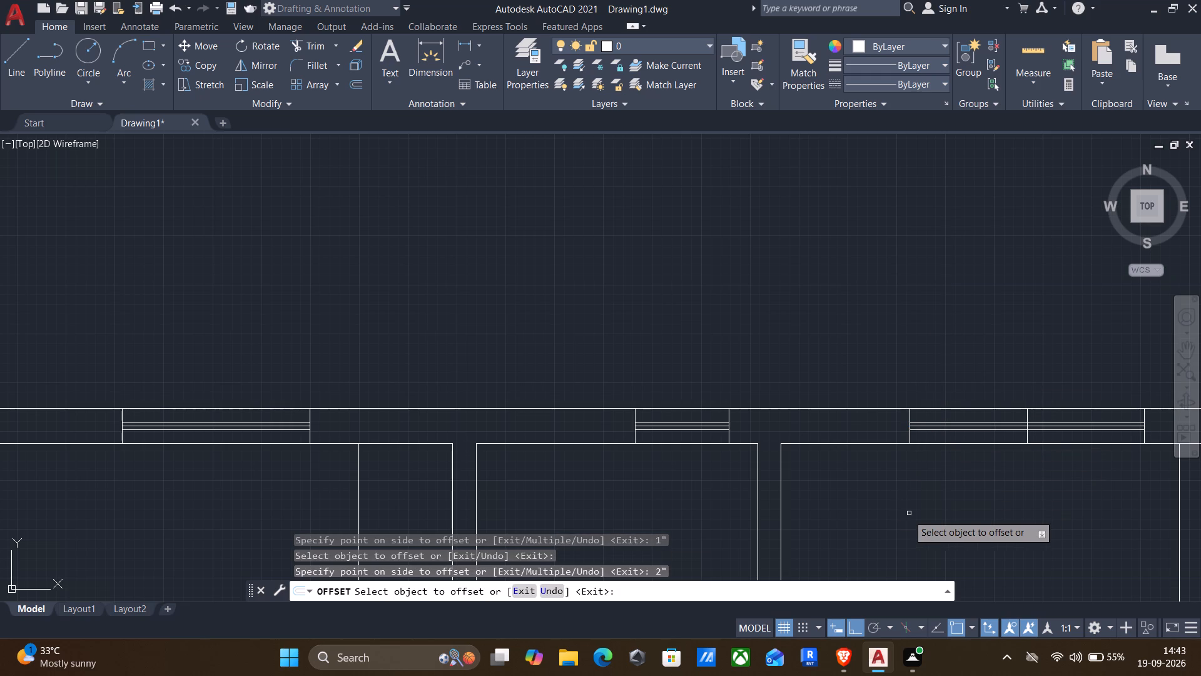
Offset the centre line of the lower-left room's left wall window 1" to each side.
{"action": "scroll", "coordinate": [905, 518], "scroll_direction": "down", "scroll_amount": 1}
{"action": "middle_click_drag", "start_coordinate": [893, 519], "coordinate": [799, 269]}
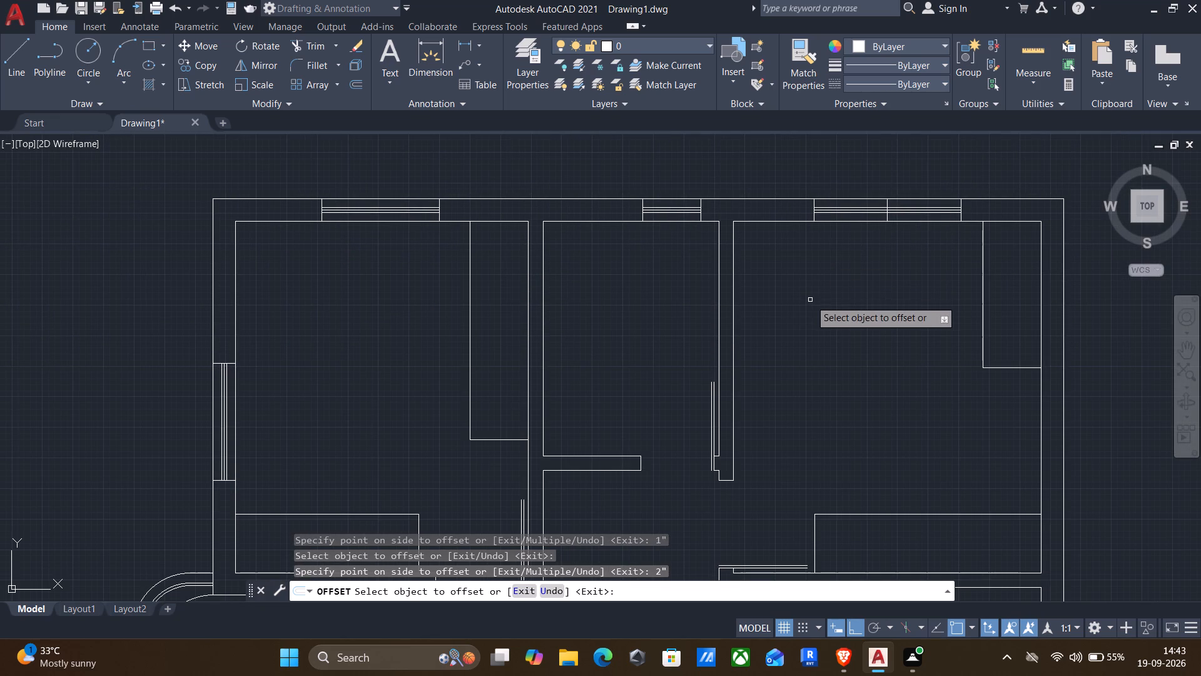
{"action": "middle_click_drag", "start_coordinate": [809, 349], "coordinate": [814, 209]}
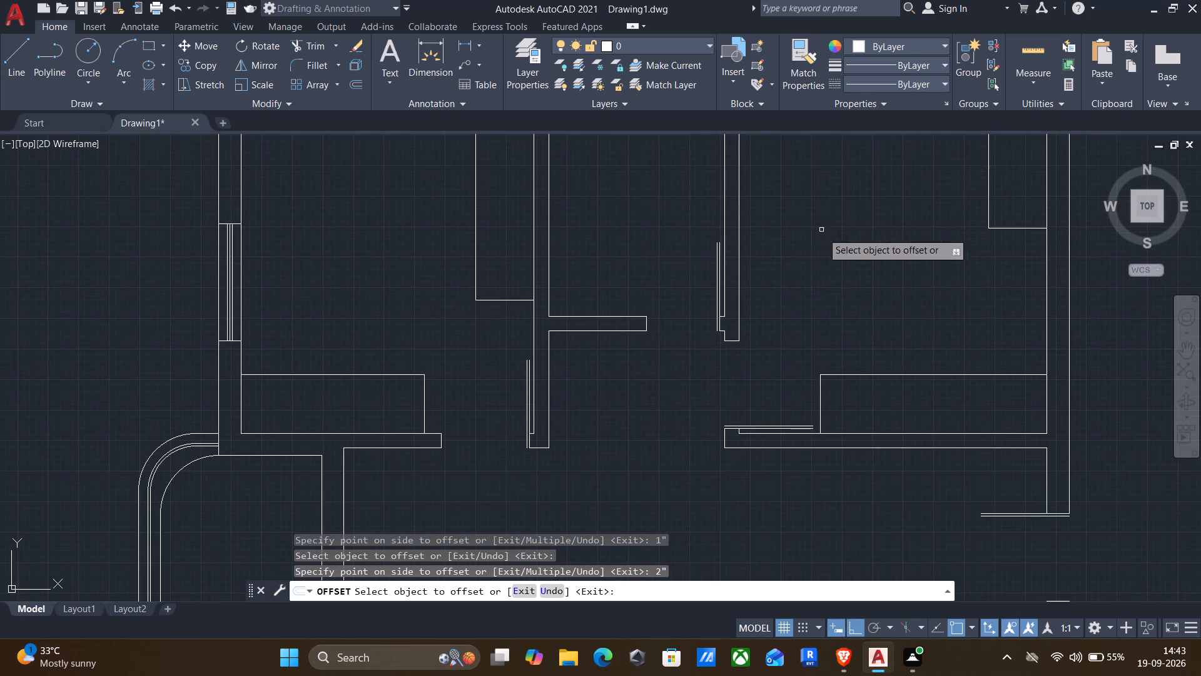
{"action": "scroll", "coordinate": [820, 281], "scroll_direction": "down", "scroll_amount": 1}
{"action": "middle_click_drag", "start_coordinate": [809, 364], "coordinate": [1032, 263]}
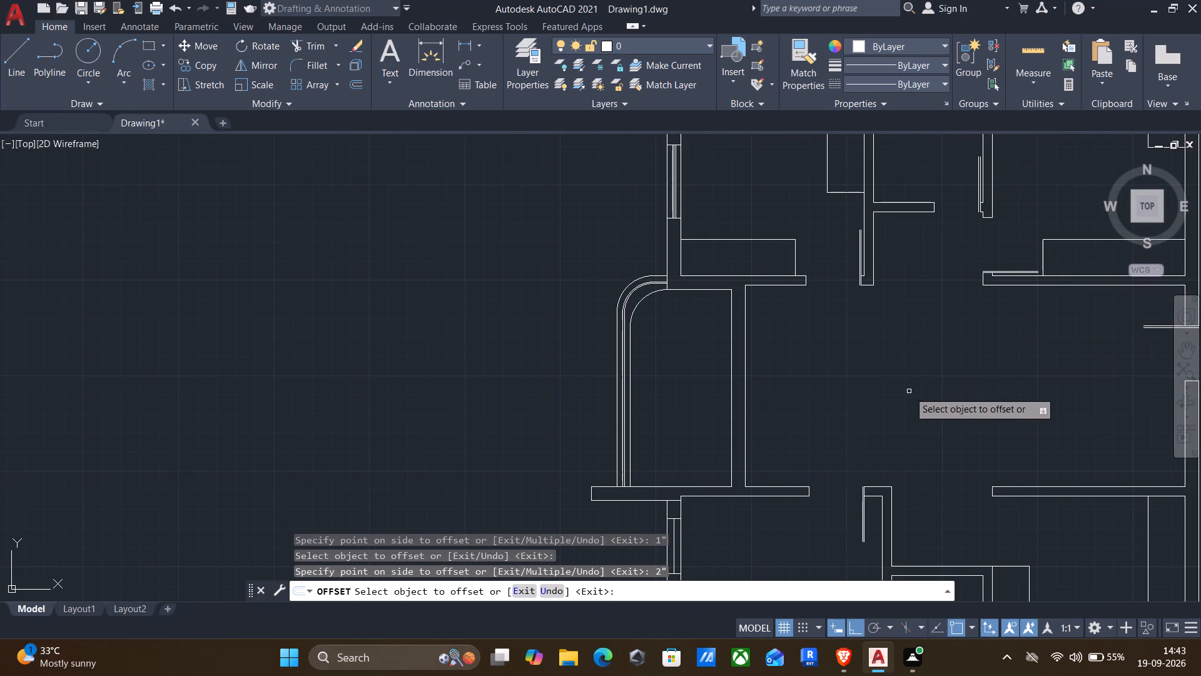
{"action": "middle_click_drag", "start_coordinate": [863, 369], "coordinate": [948, 170]}
{"action": "scroll", "coordinate": [765, 344], "scroll_direction": "up", "scroll_amount": 1}
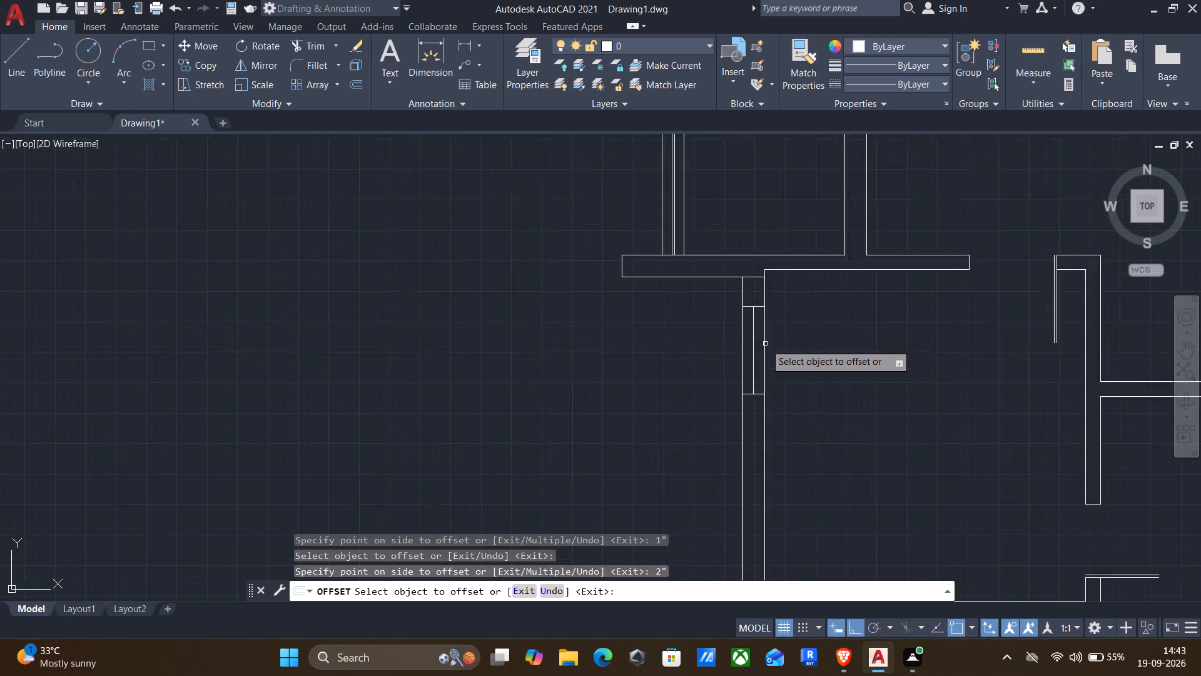
{"action": "scroll", "coordinate": [765, 344], "scroll_direction": "up", "scroll_amount": 2}
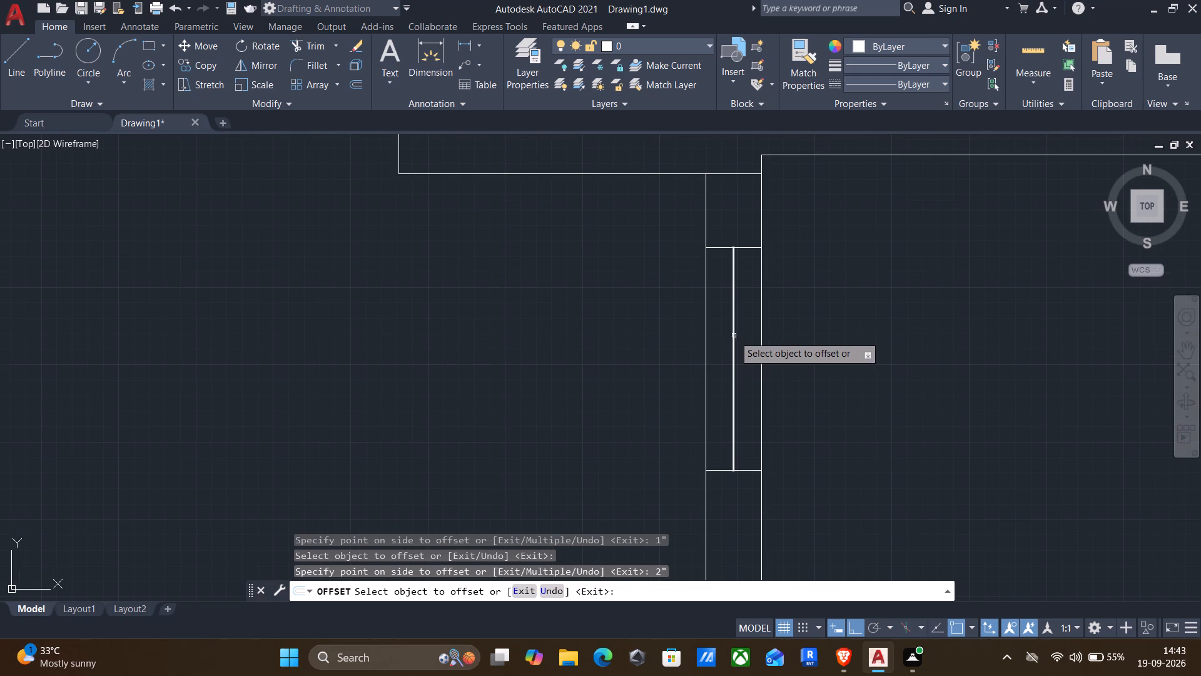
{"action": "left_click", "coordinate": [732, 335]}
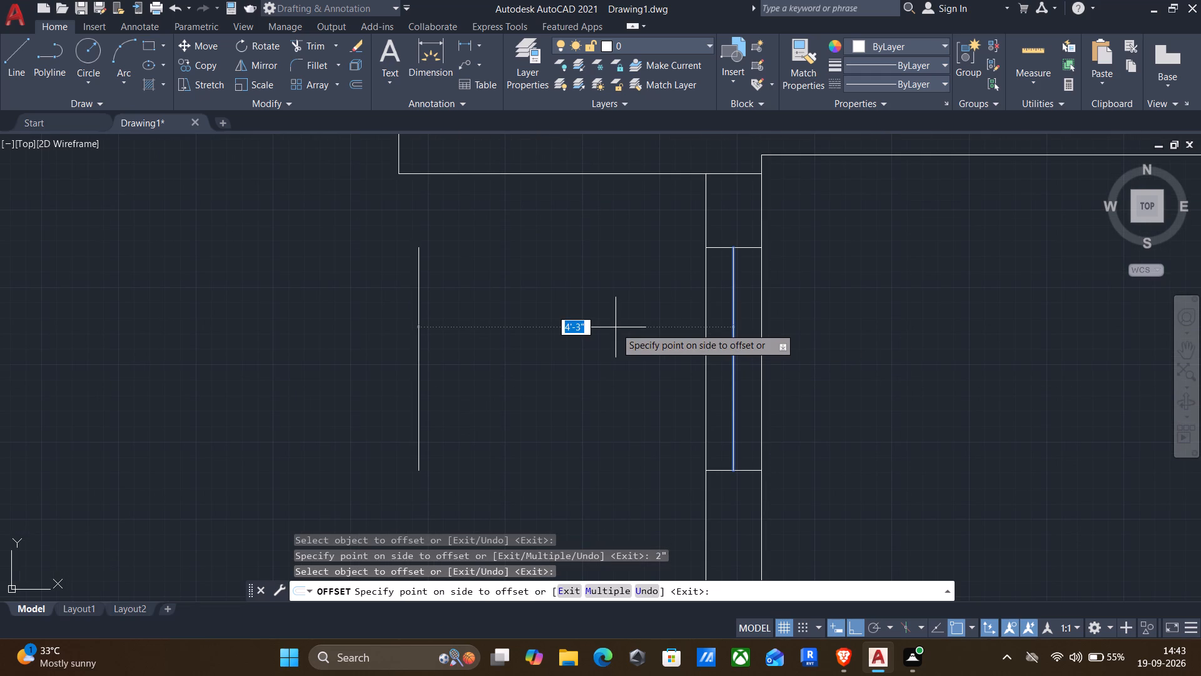
{"action": "key", "text": "1"}
{"action": "key", "text": "shift+quotedbl"}
{"action": "key", "text": "Return"}
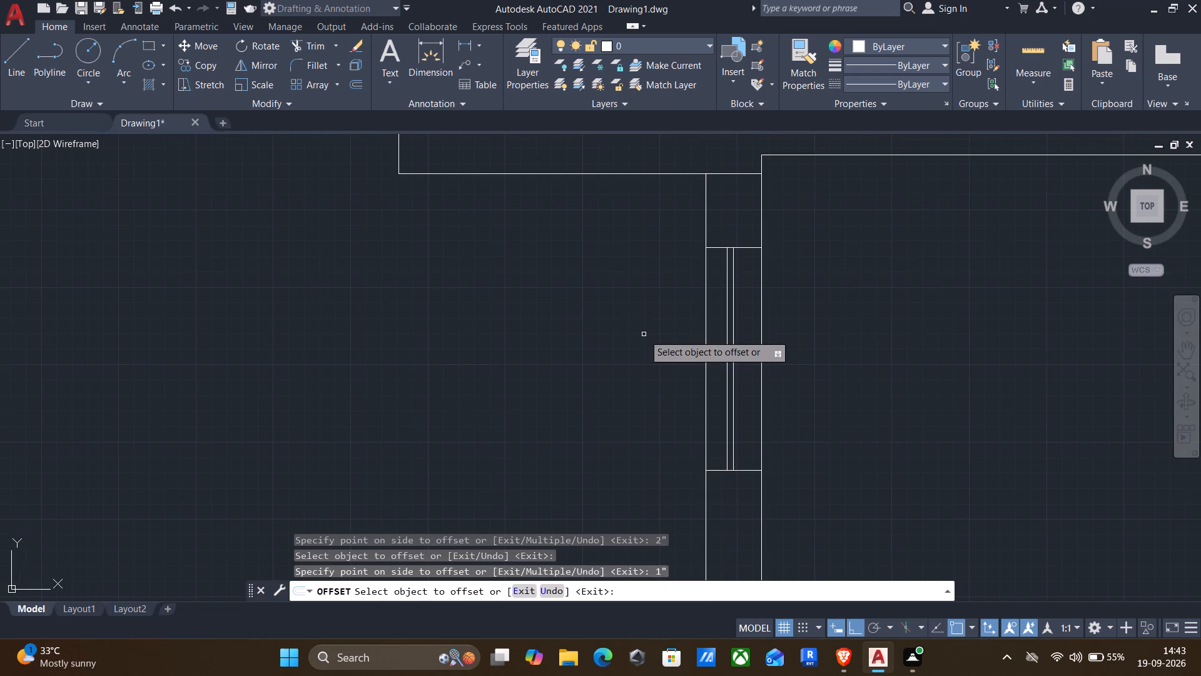
{"action": "left_click", "coordinate": [735, 342]}
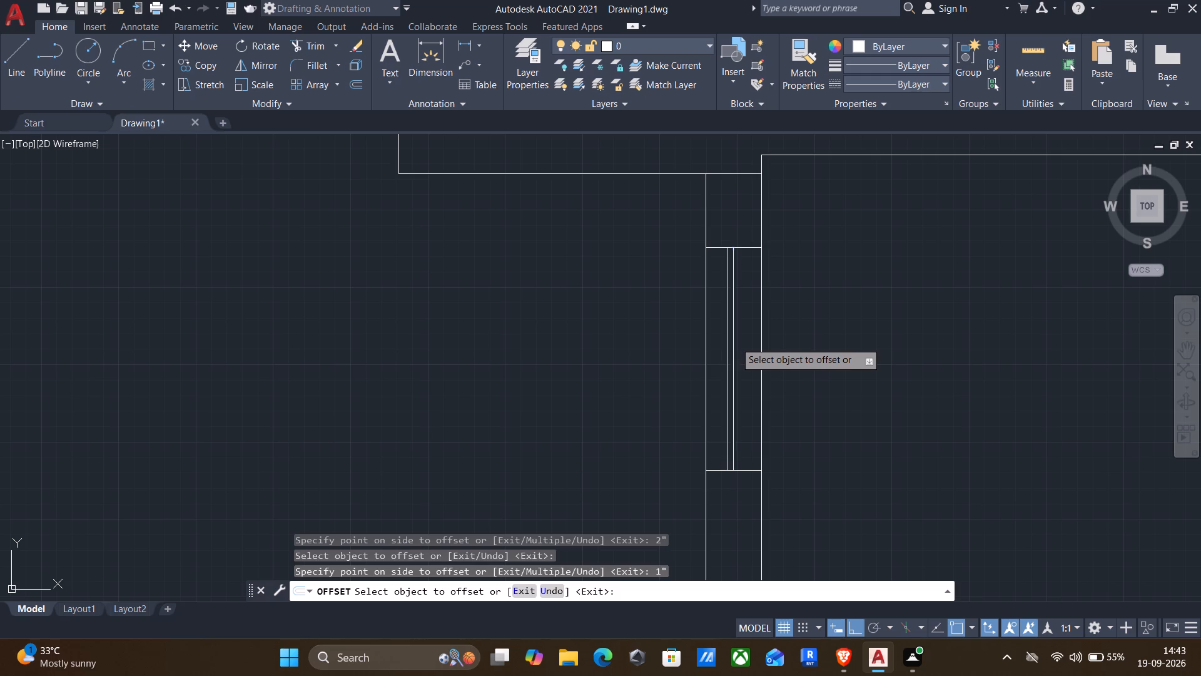
{"action": "key", "text": "1"}
{"action": "key", "text": "shift+quotedbl"}
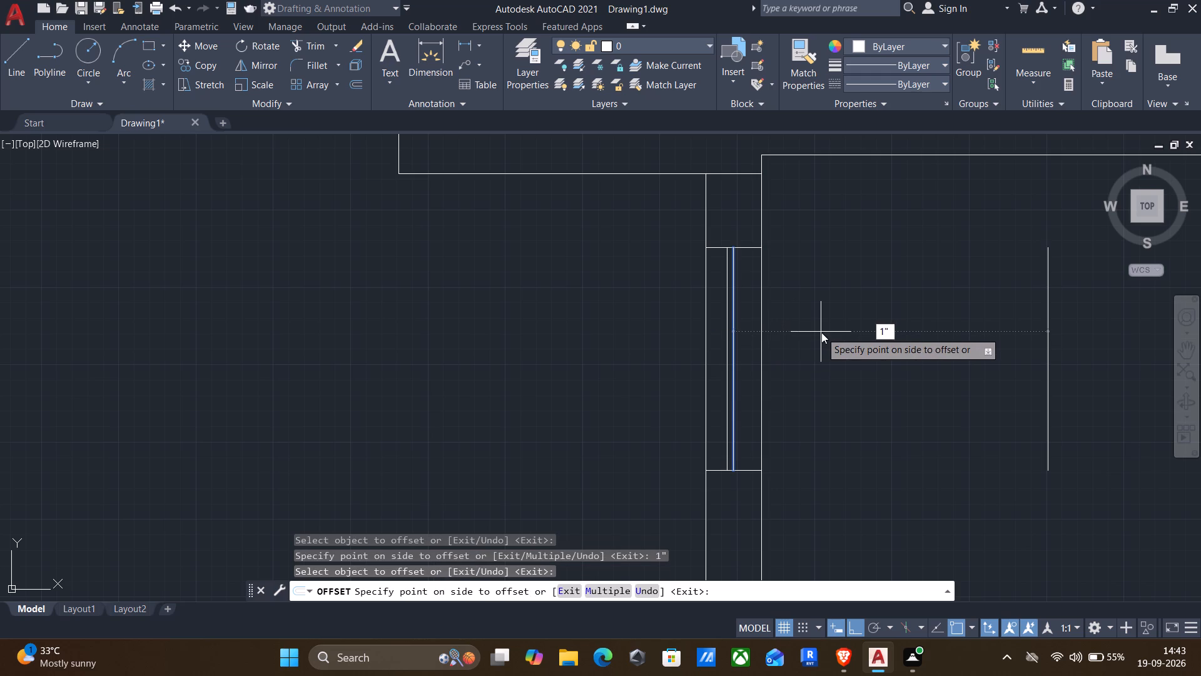
{"action": "key", "text": "Return"}
Offset the centre line of the lower-left room's bottom wall window 1" to each side.
{"action": "scroll", "coordinate": [821, 332], "scroll_direction": "down", "scroll_amount": 2}
{"action": "middle_click_drag", "start_coordinate": [836, 400], "coordinate": [616, 173]}
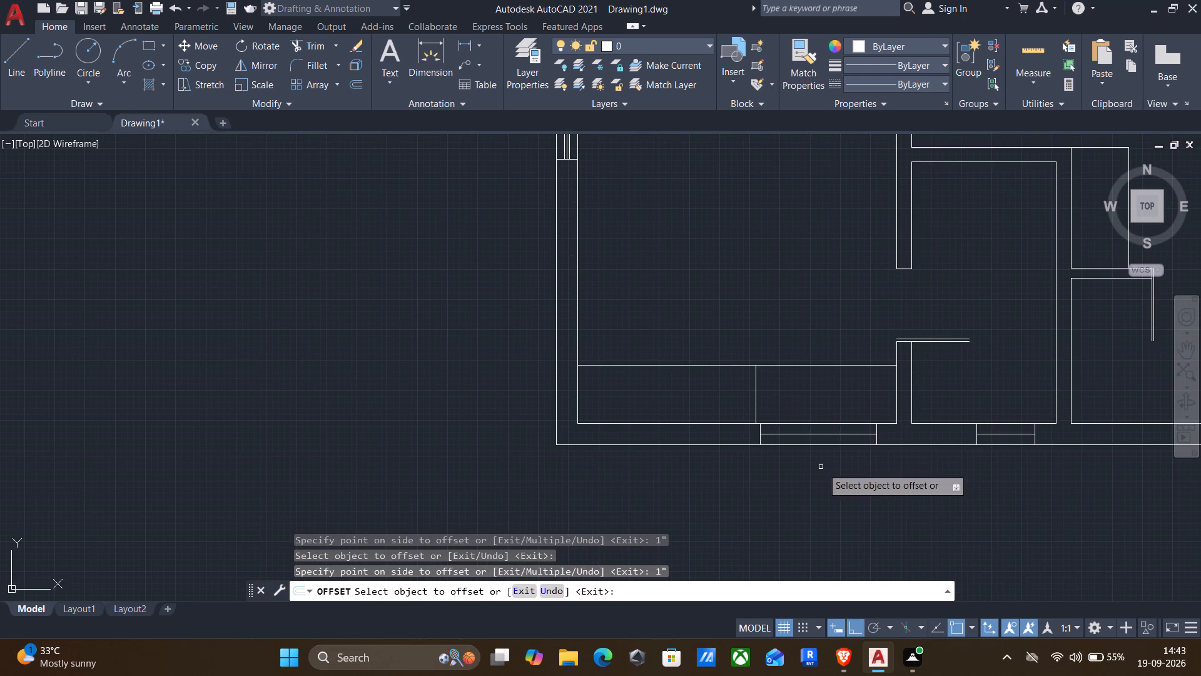
{"action": "scroll", "coordinate": [823, 450], "scroll_direction": "up", "scroll_amount": 2}
{"action": "left_click", "coordinate": [796, 411]}
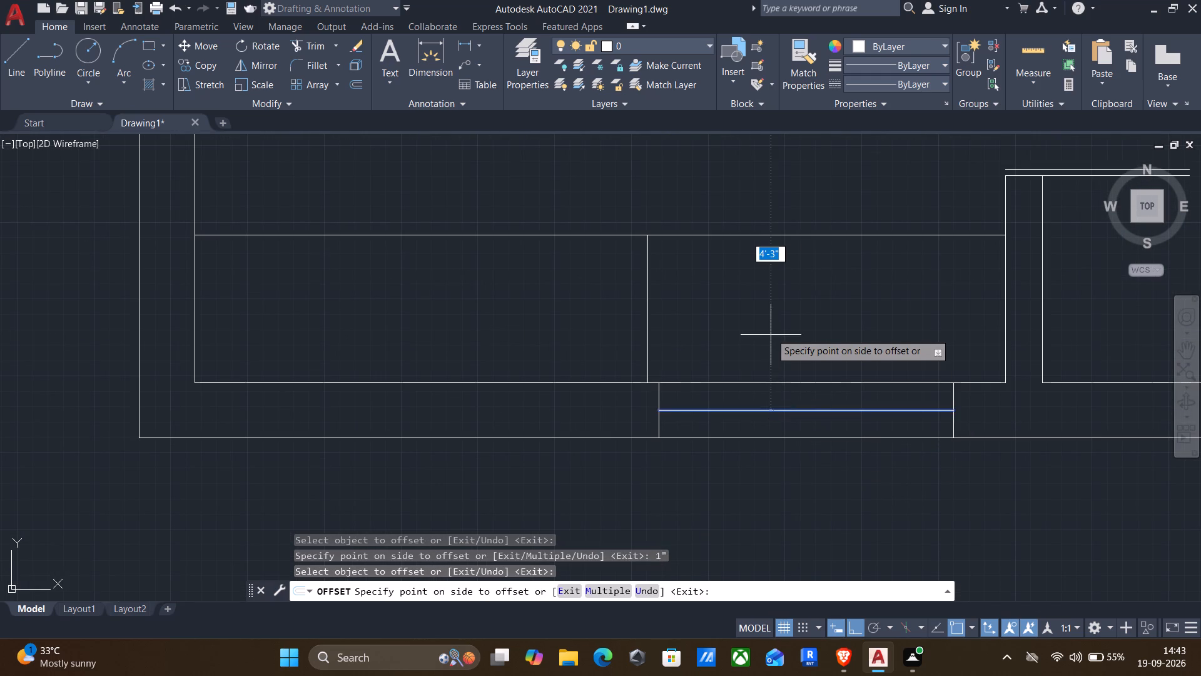
{"action": "key", "text": "1"}
{"action": "key", "text": "shift+quotedbl"}
{"action": "key", "text": "Return"}
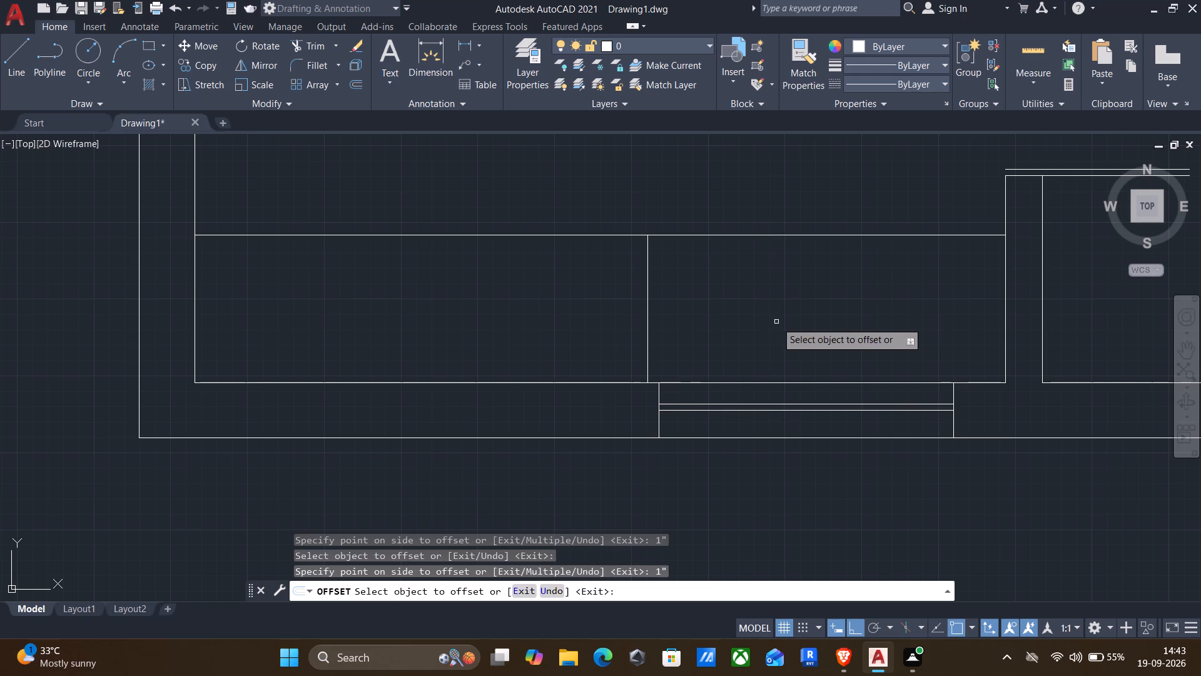
{"action": "left_click", "coordinate": [768, 411]}
{"action": "key", "text": "1"}
{"action": "key", "text": "shift+quotedbl"}
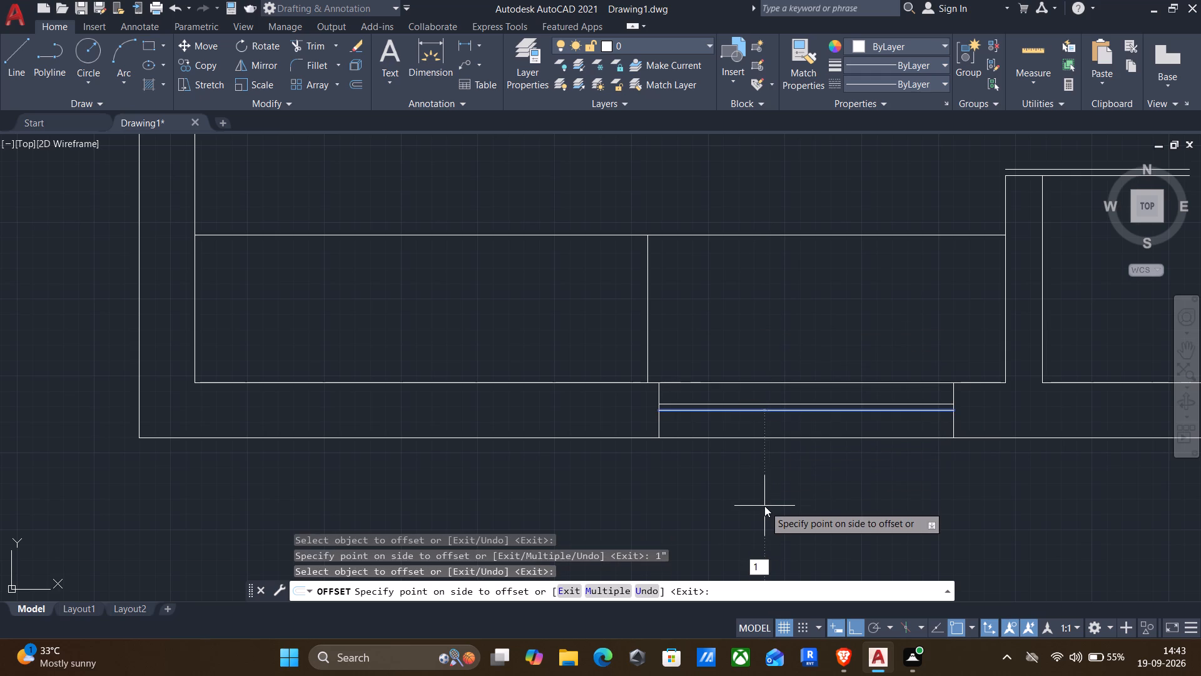
{"action": "key", "text": "Return"}
Offset the centre line of the lower-middle room's bottom wall window 1" to each side and finish offsetting.
{"action": "scroll", "coordinate": [798, 458], "scroll_direction": "down", "scroll_amount": 2}
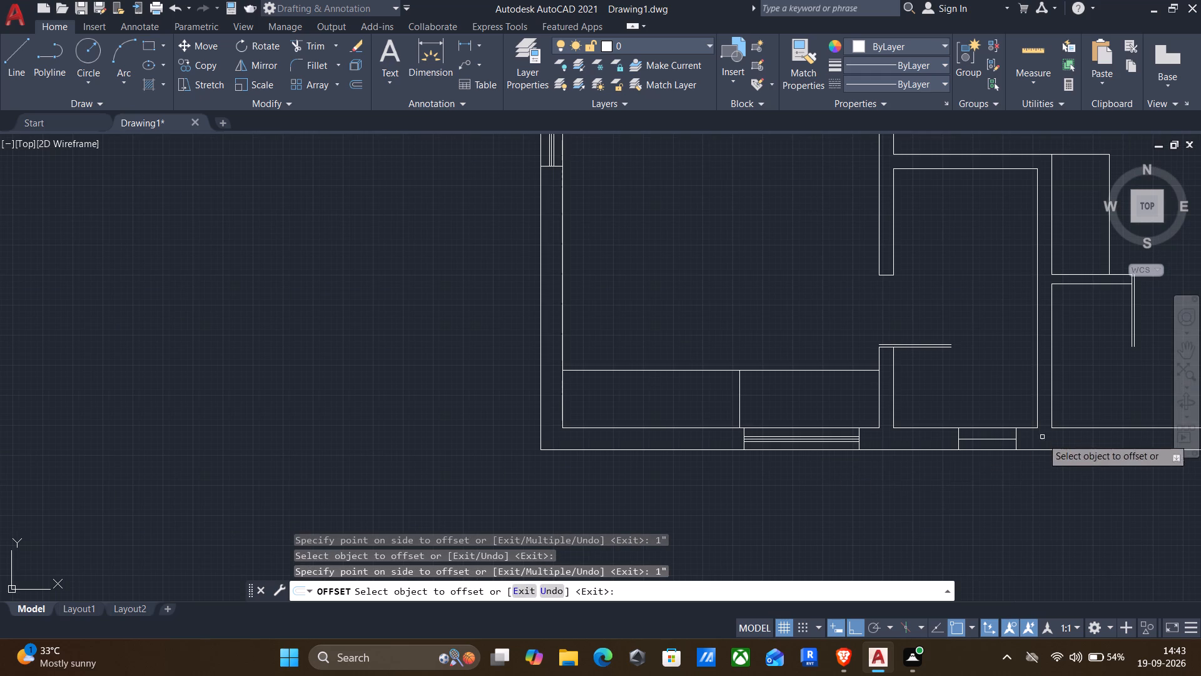
{"action": "scroll", "coordinate": [999, 444], "scroll_direction": "up", "scroll_amount": 2}
{"action": "left_click", "coordinate": [976, 433]}
{"action": "type", "text": "1\""}
{"action": "key", "text": "Return"}
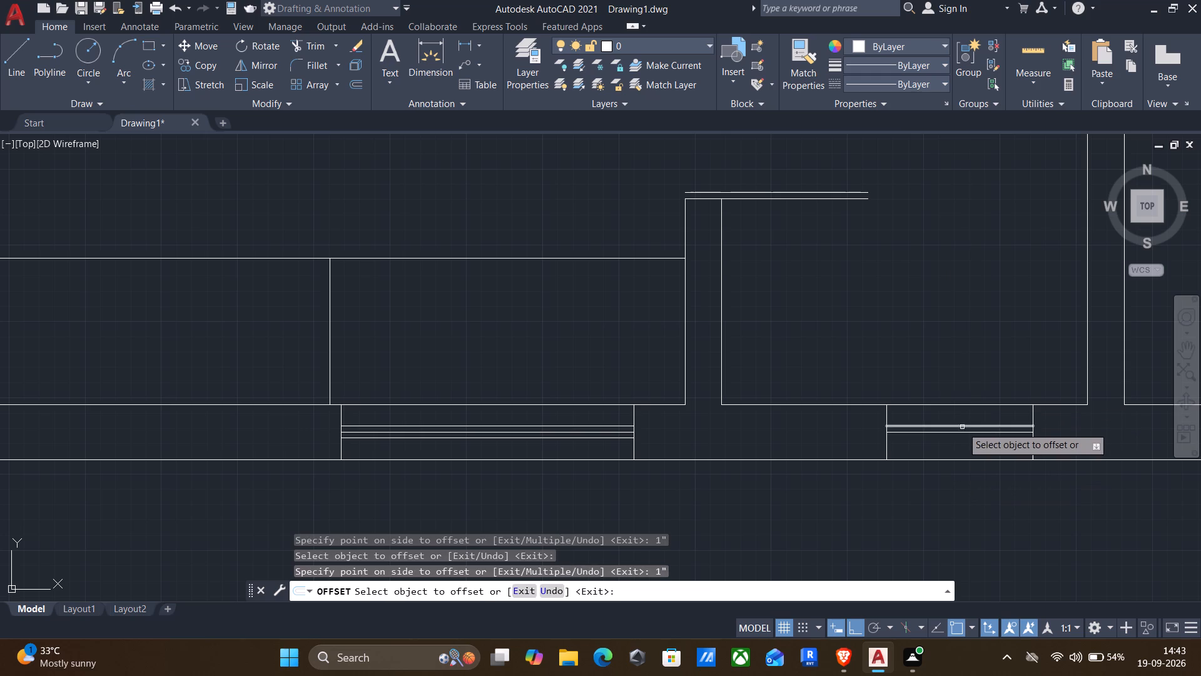
{"action": "left_click", "coordinate": [943, 433]}
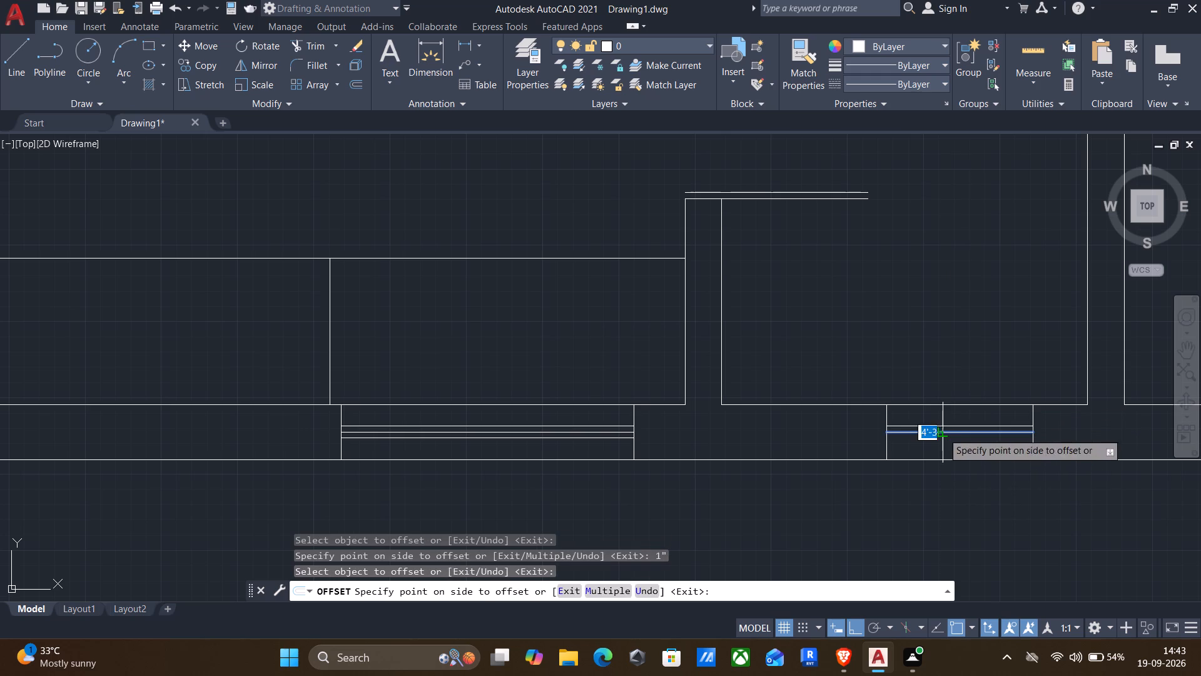
{"action": "key", "text": "1"}
{"action": "key", "text": "shift+quotedbl"}
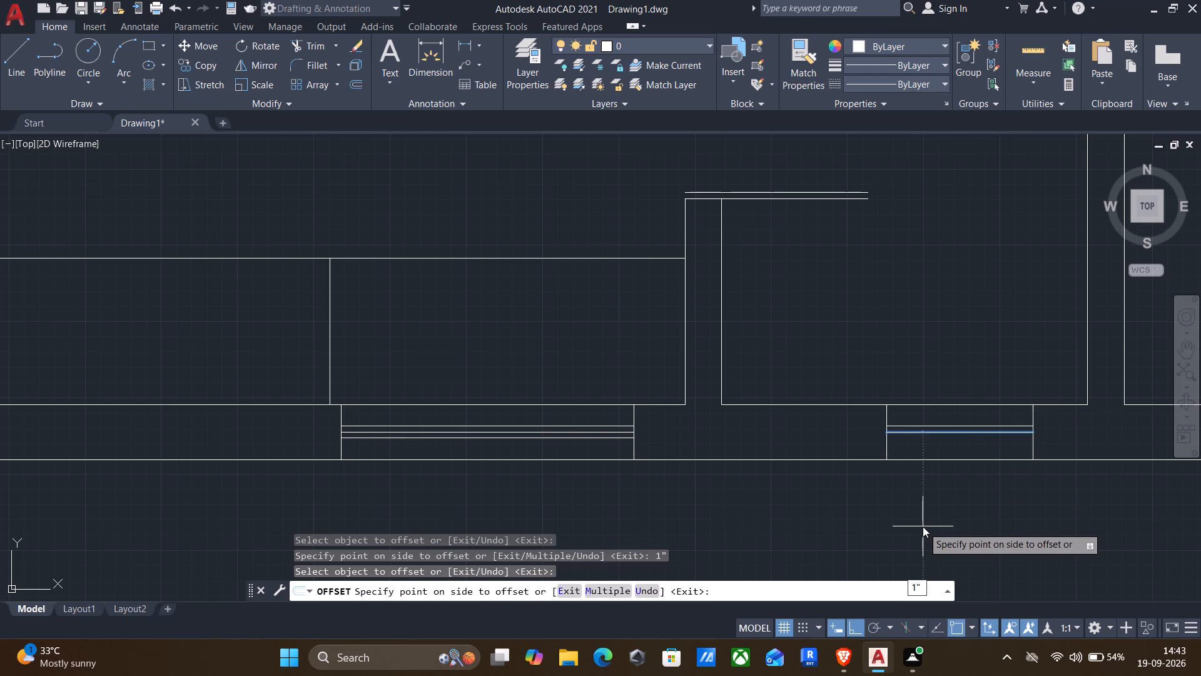
{"action": "key", "text": "Return"}
{"action": "scroll", "coordinate": [927, 521], "scroll_direction": "down", "scroll_amount": 1}
{"action": "scroll", "coordinate": [981, 386], "scroll_direction": "down", "scroll_amount": 1}
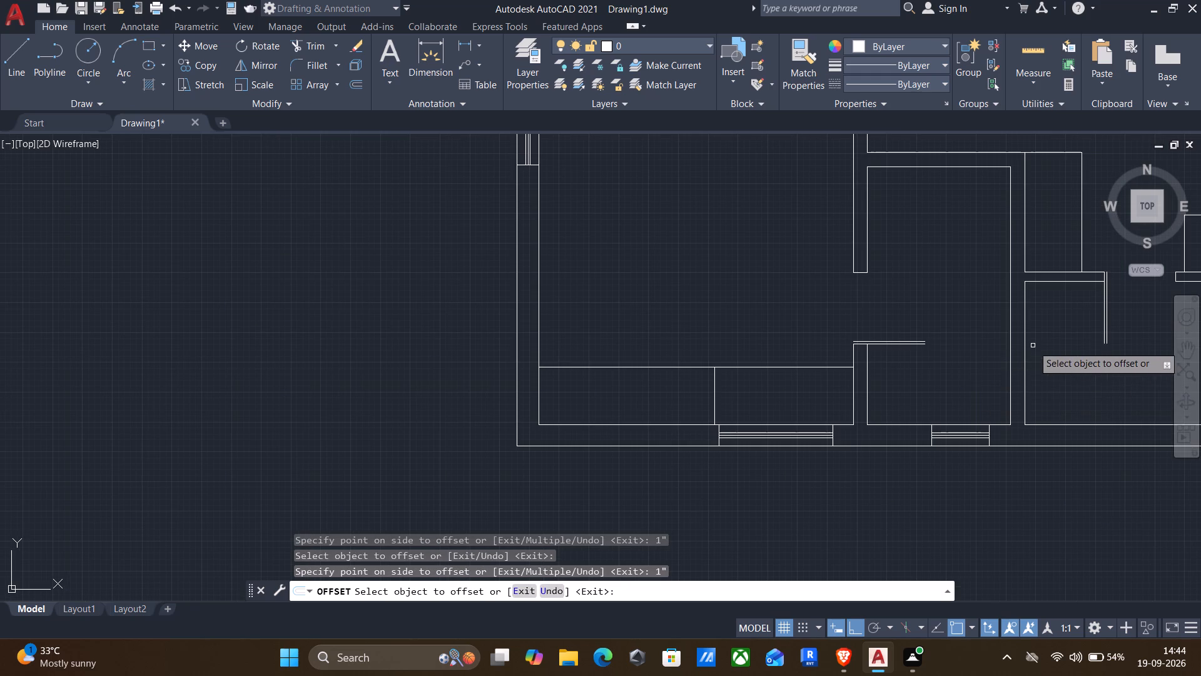
{"action": "middle_click_drag", "start_coordinate": [1023, 354], "coordinate": [748, 520]}
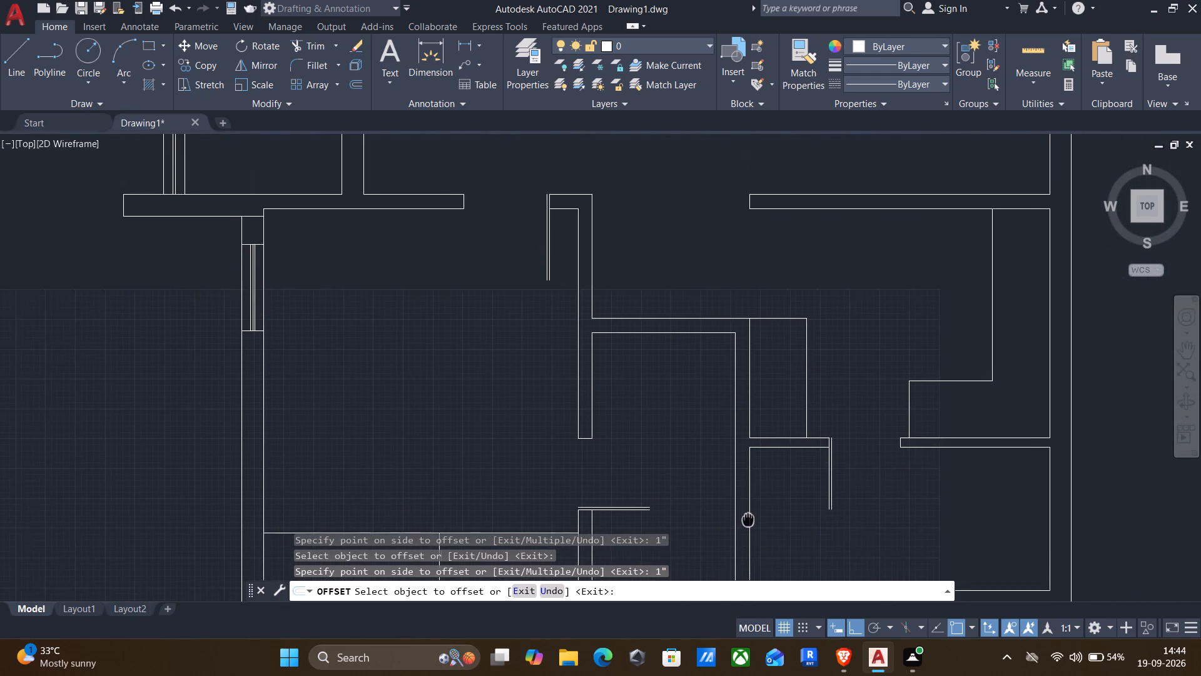
{"action": "middle_click_drag", "start_coordinate": [748, 520], "coordinate": [756, 518]}
{"action": "key", "text": "Return"}
Draw a dividing line across the middle of the lower-left room's bottom wall window, spanning from the inner to the outer wall line.
{"action": "scroll", "coordinate": [781, 424], "scroll_direction": "down", "scroll_amount": 2}
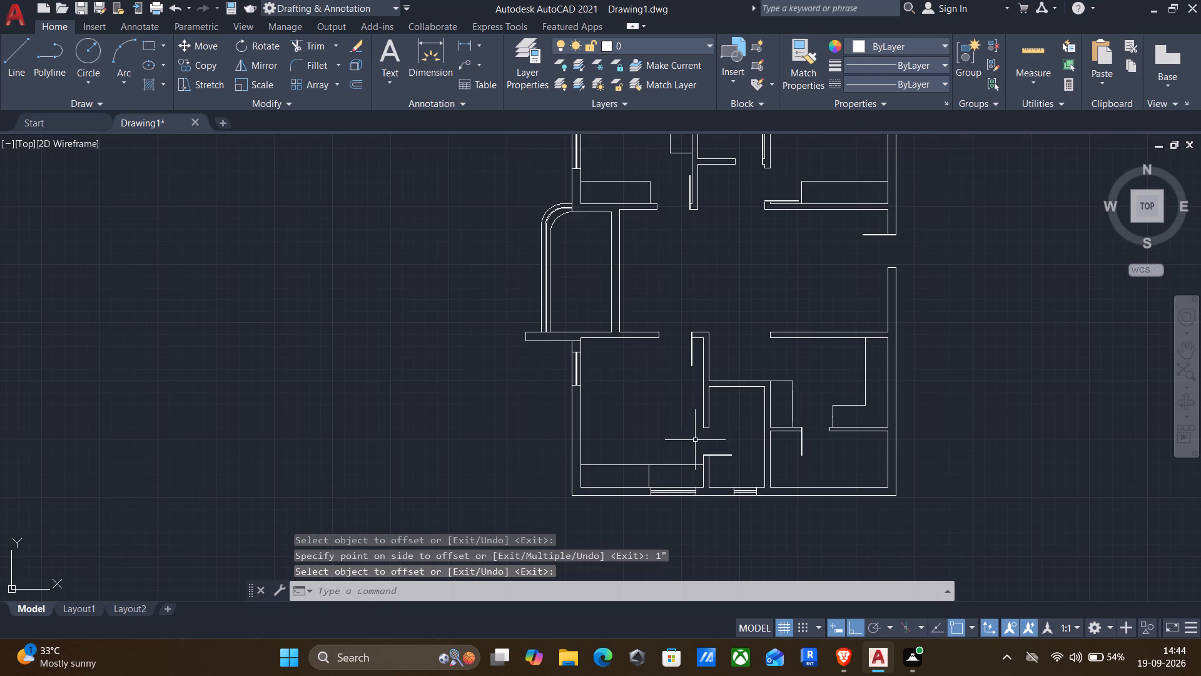
{"action": "middle_click_drag", "start_coordinate": [715, 465], "coordinate": [891, 501]}
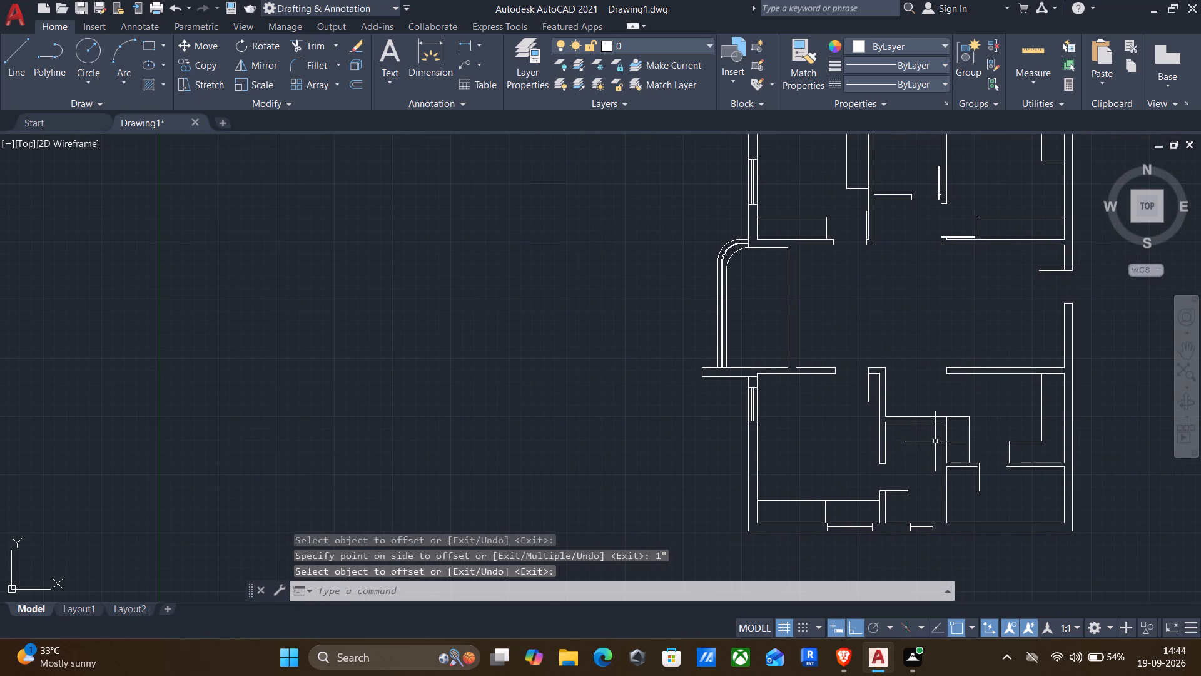
{"action": "scroll", "coordinate": [848, 541], "scroll_direction": "up", "scroll_amount": 2}
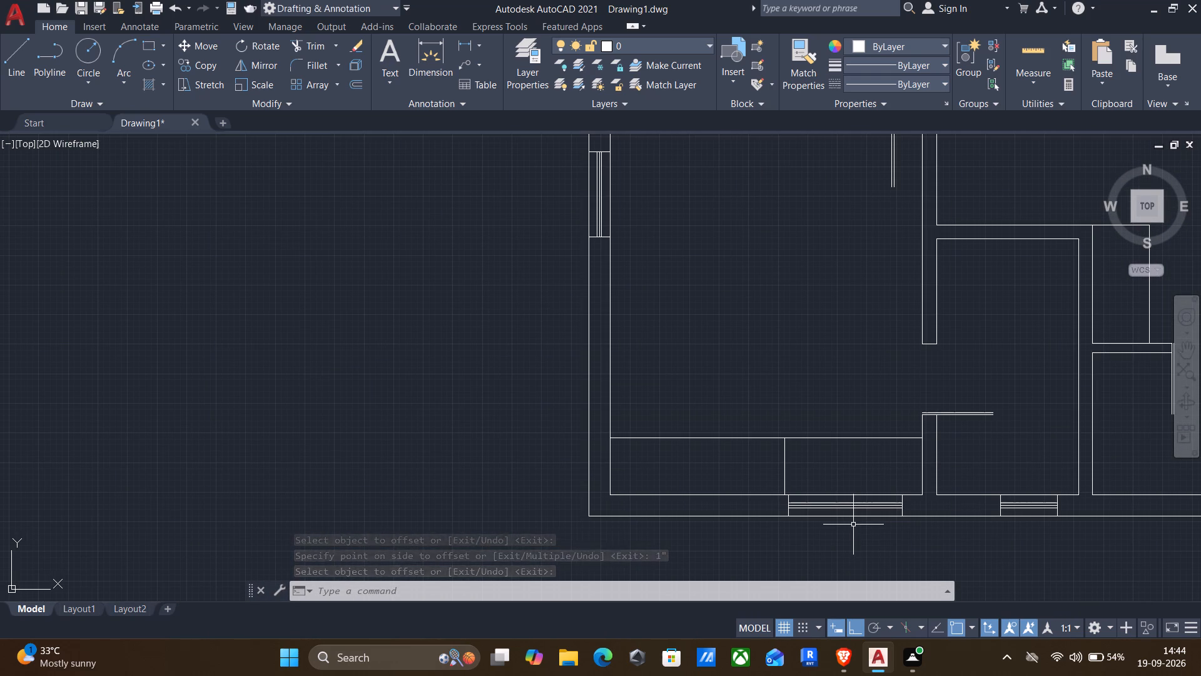
{"action": "key", "text": "l"}
{"action": "key", "text": "Return"}
{"action": "scroll", "coordinate": [851, 504], "scroll_direction": "up", "scroll_amount": 3}
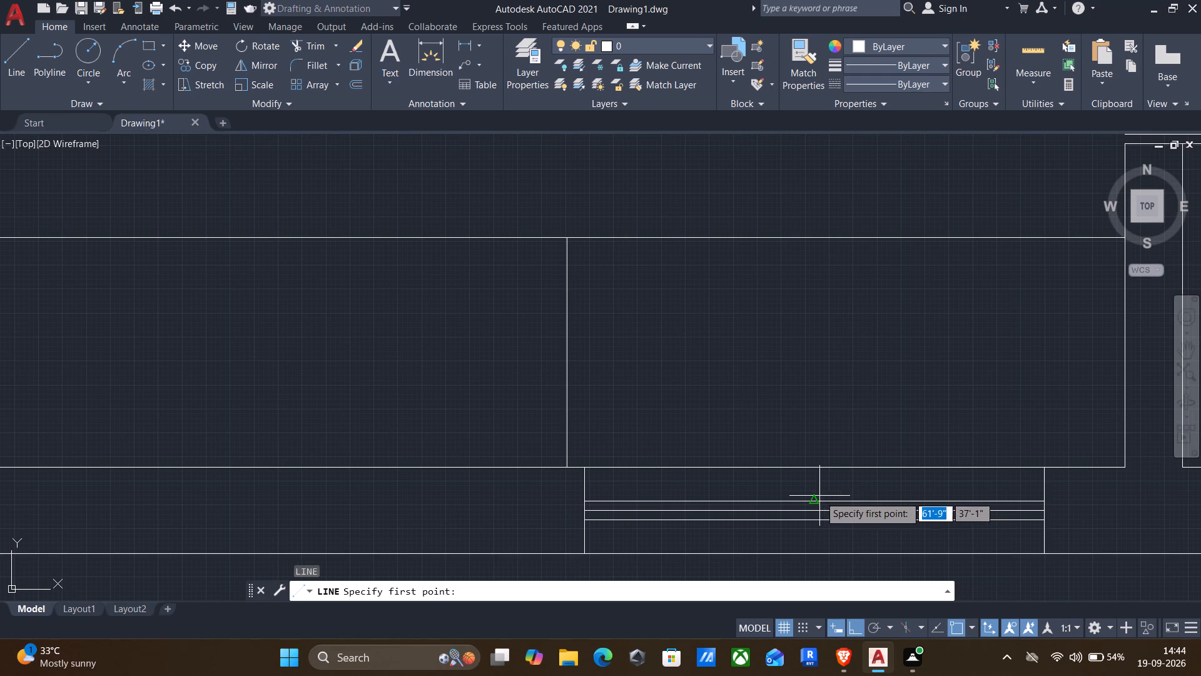
{"action": "left_click", "coordinate": [814, 501]}
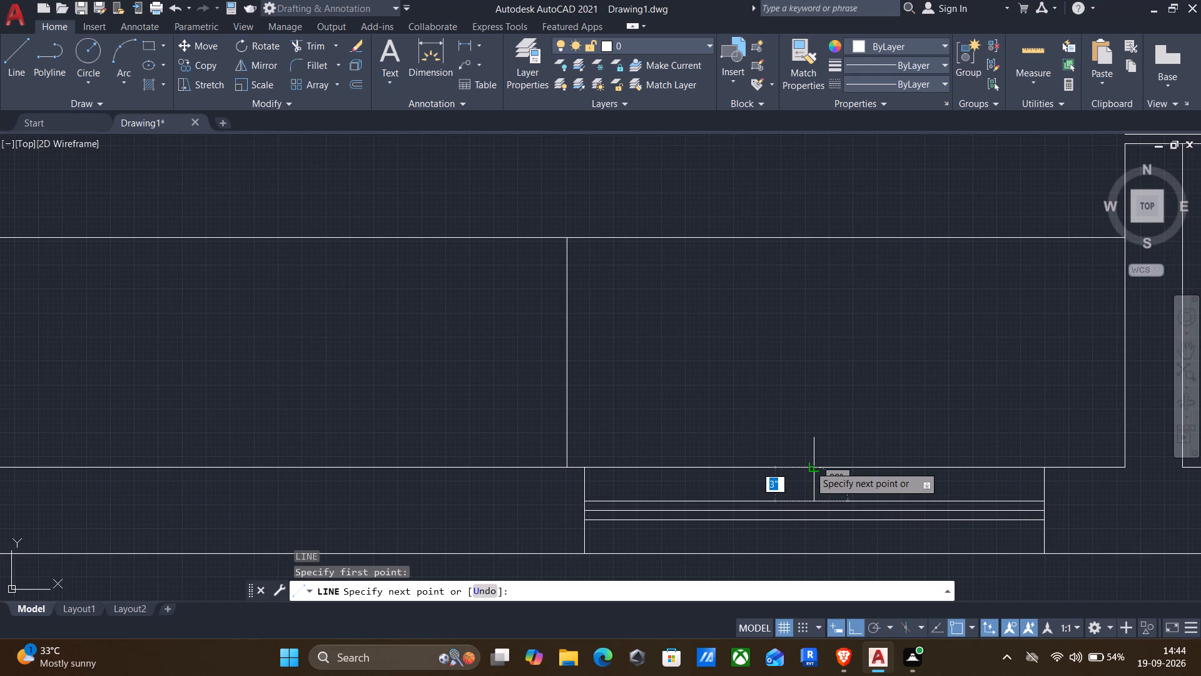
{"action": "left_click", "coordinate": [809, 466]}
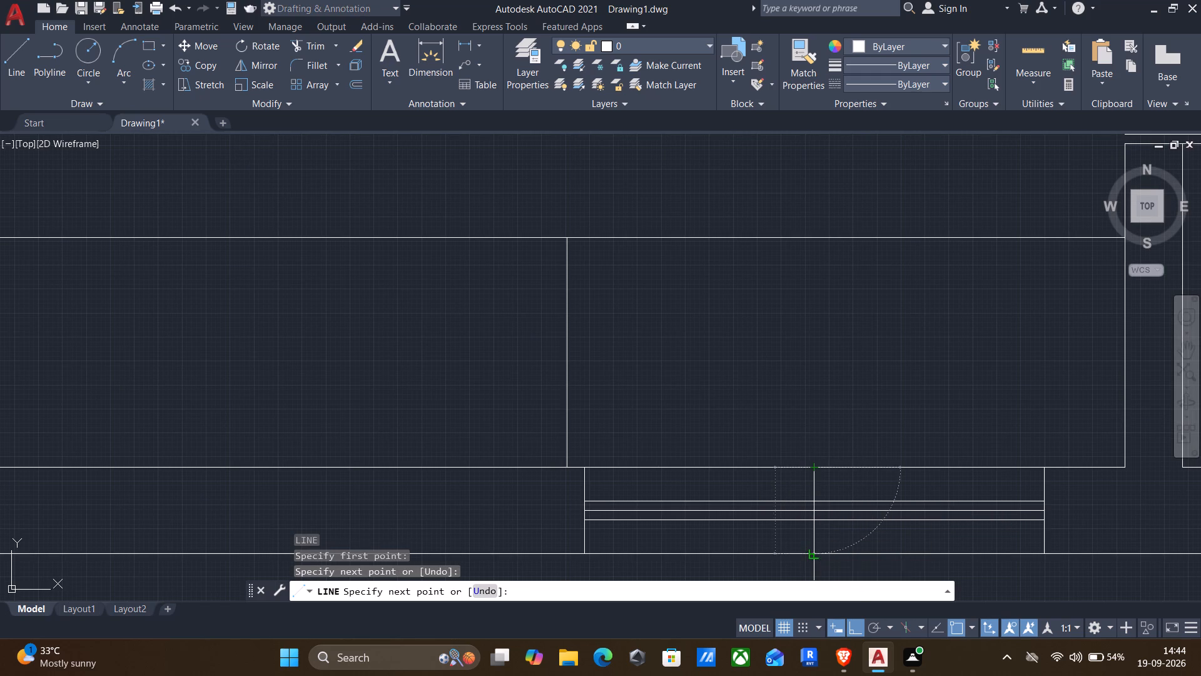
{"action": "left_click", "coordinate": [812, 551]}
{"action": "key", "text": "Return"}
Draw a dividing line across the middle of the upper-left room's left wall window, spanning from the inner to the outer wall line.
{"action": "scroll", "coordinate": [813, 429], "scroll_direction": "down", "scroll_amount": 3}
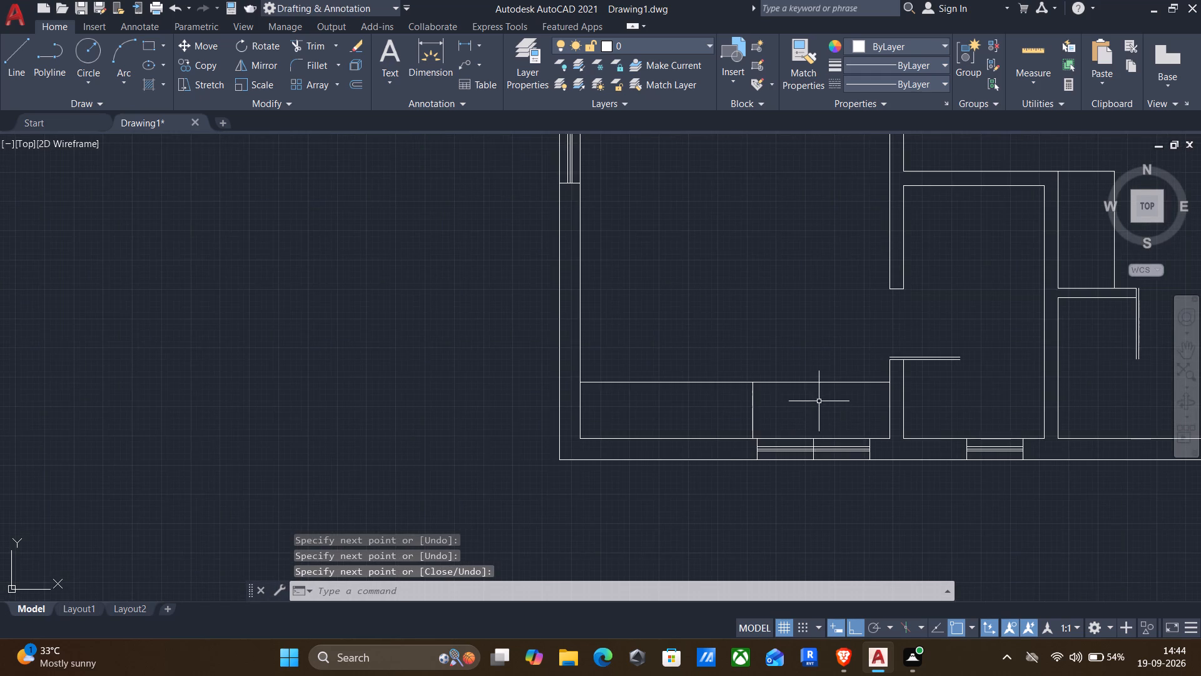
{"action": "scroll", "coordinate": [819, 400], "scroll_direction": "down", "scroll_amount": 2}
{"action": "middle_click_drag", "start_coordinate": [781, 310], "coordinate": [854, 501]}
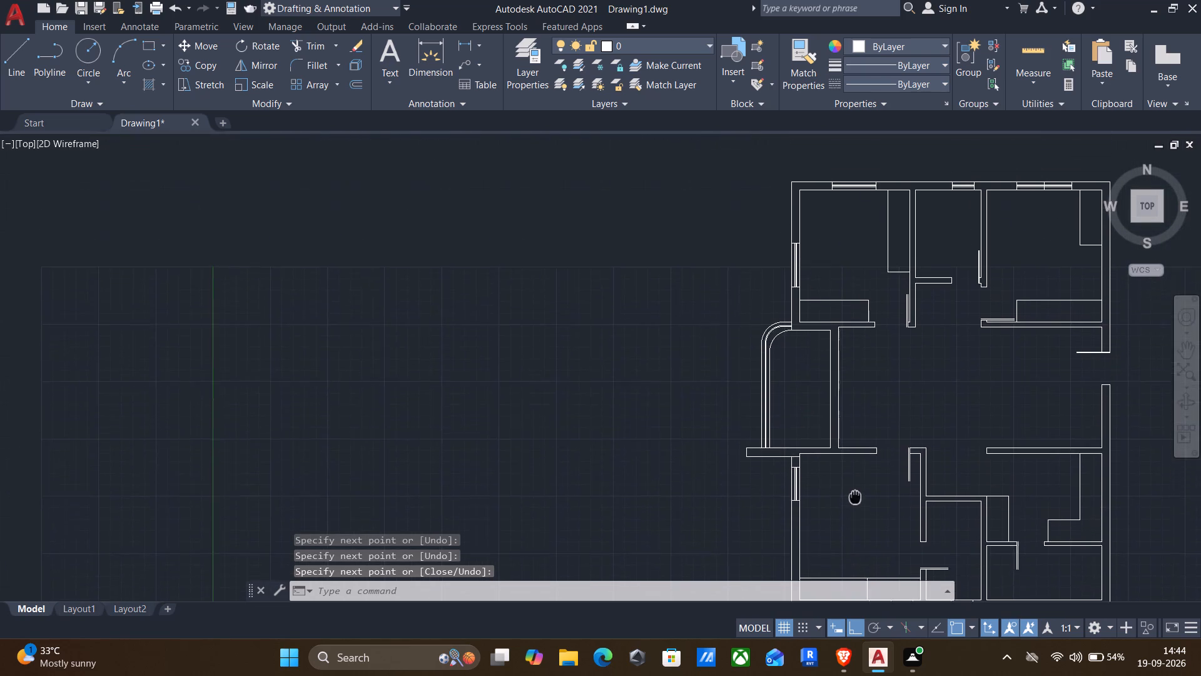
{"action": "middle_click_drag", "start_coordinate": [854, 501], "coordinate": [879, 573]}
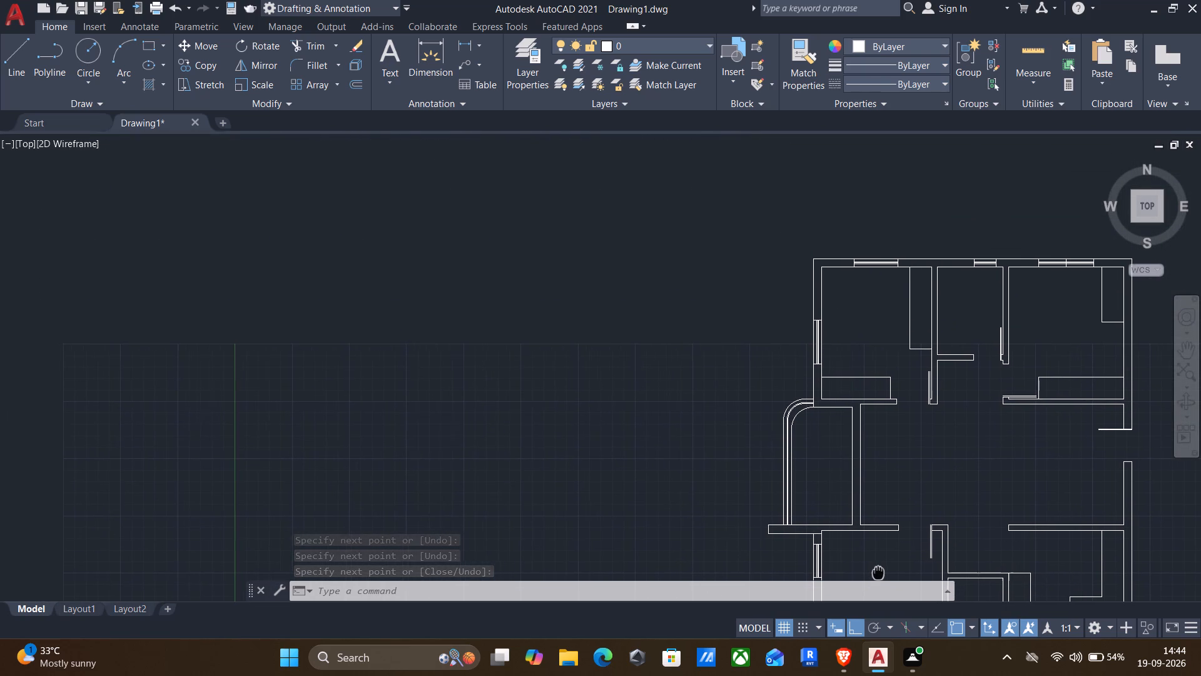
{"action": "middle_click_drag", "start_coordinate": [879, 573], "coordinate": [886, 570]}
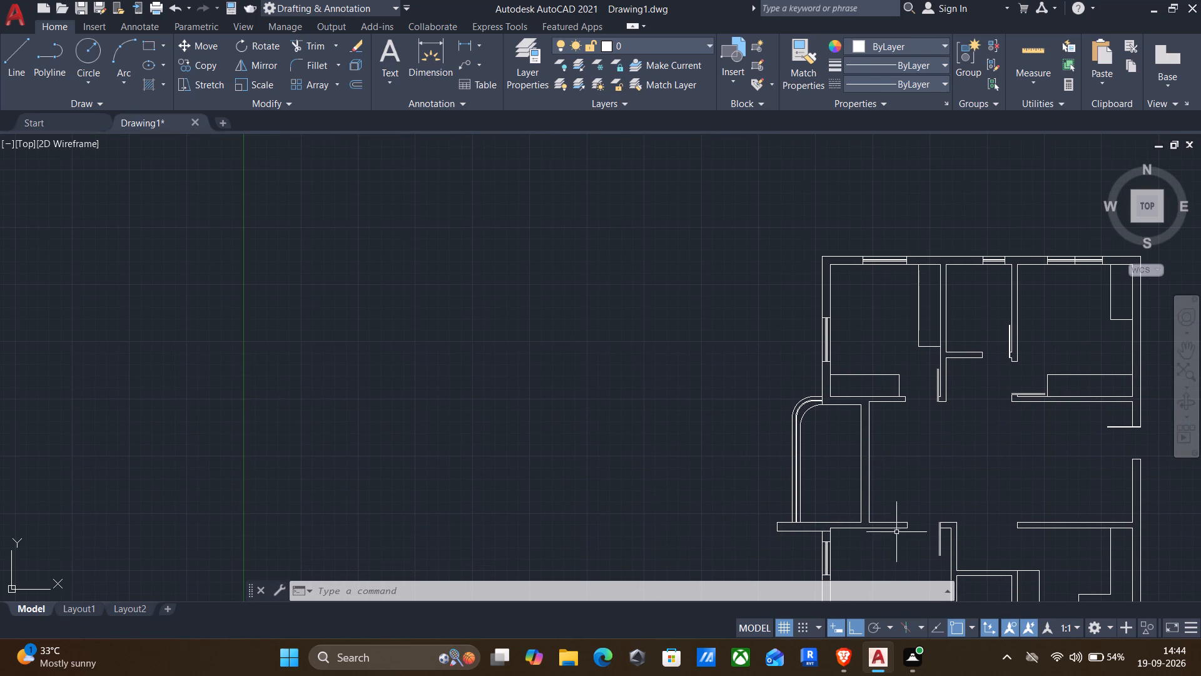
{"action": "scroll", "coordinate": [827, 334], "scroll_direction": "up", "scroll_amount": 4}
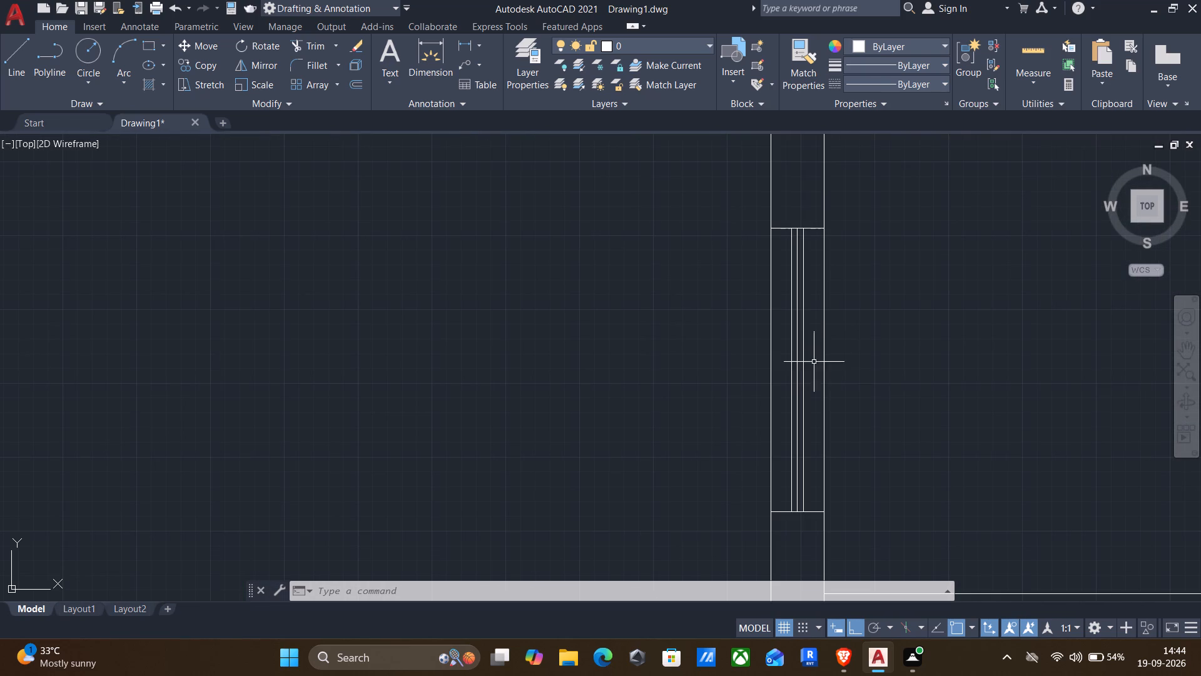
{"action": "key", "text": "Return"}
{"action": "left_click", "coordinate": [790, 371]}
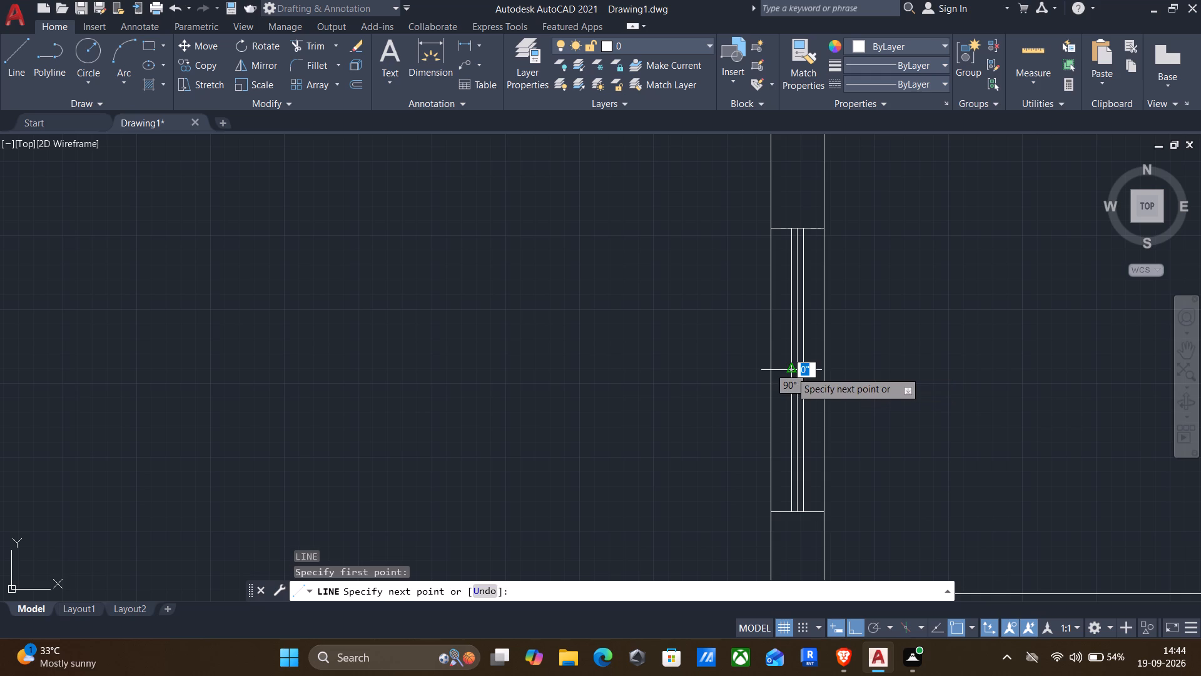
{"action": "left_click", "coordinate": [822, 364]}
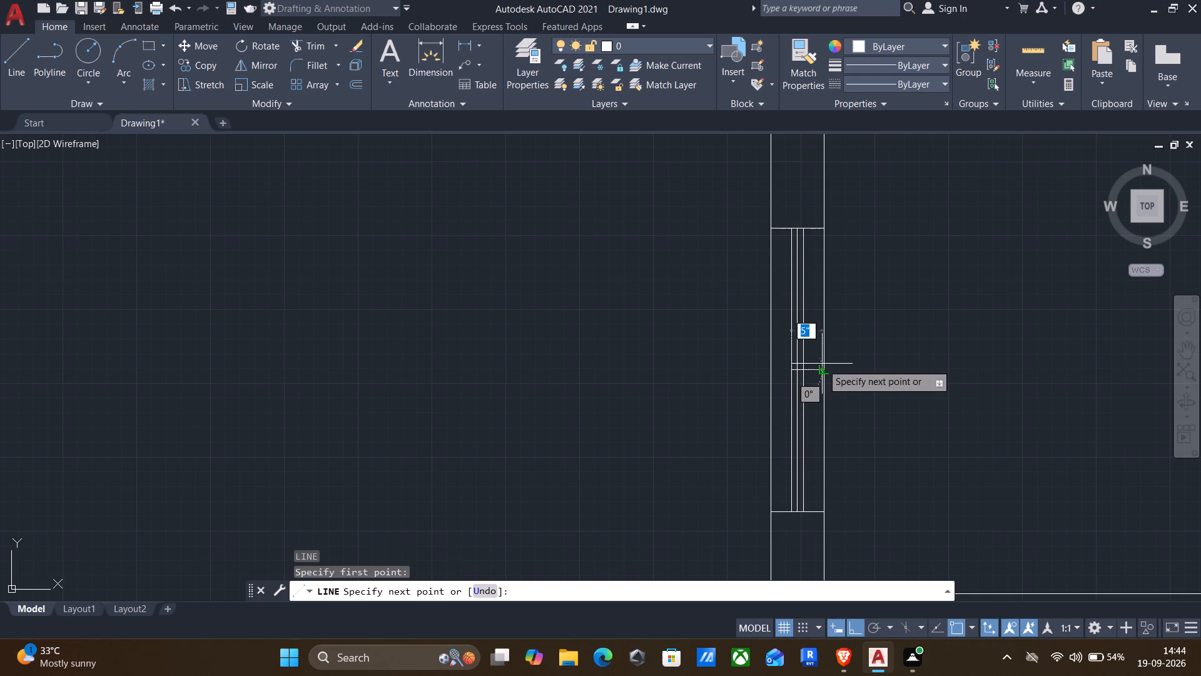
{"action": "left_click", "coordinate": [771, 371]}
{"action": "scroll", "coordinate": [767, 369], "scroll_direction": "down", "scroll_amount": 2}
{"action": "key", "text": "Return"}
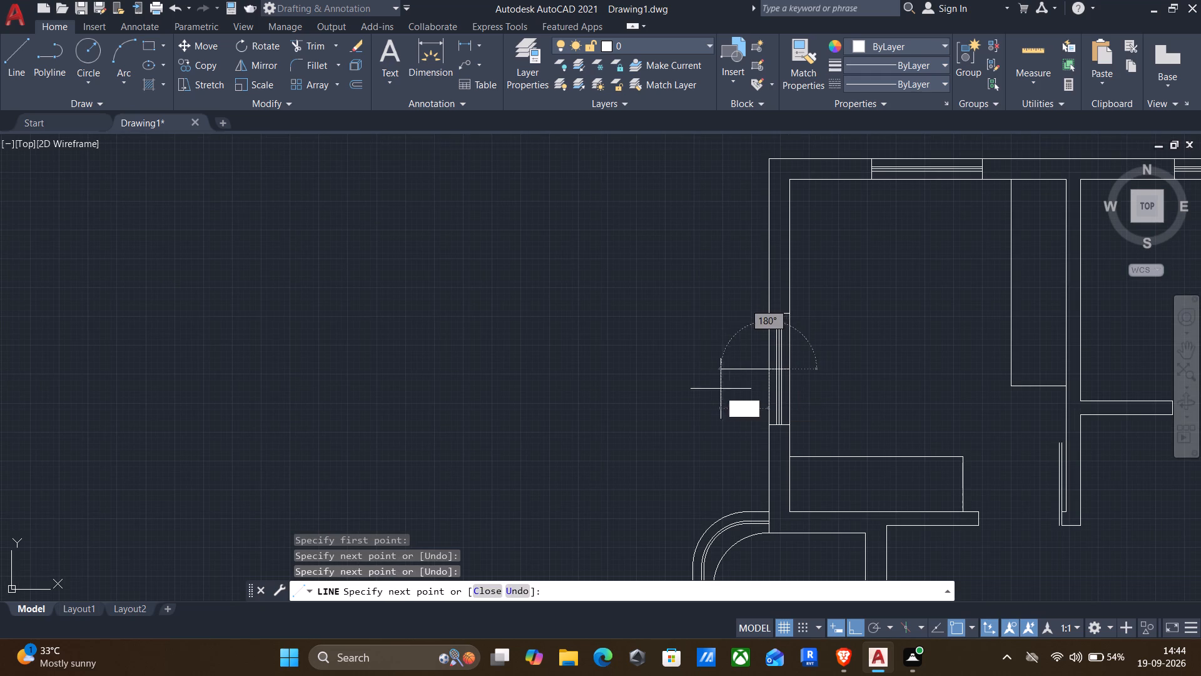
Draw a dividing line across the middle of the upper-left room's top wall window, from the inner to the outer wall line.
{"action": "scroll", "coordinate": [760, 365], "scroll_direction": "down", "scroll_amount": 1}
{"action": "scroll", "coordinate": [876, 253], "scroll_direction": "up", "scroll_amount": 2}
{"action": "key", "text": "Return"}
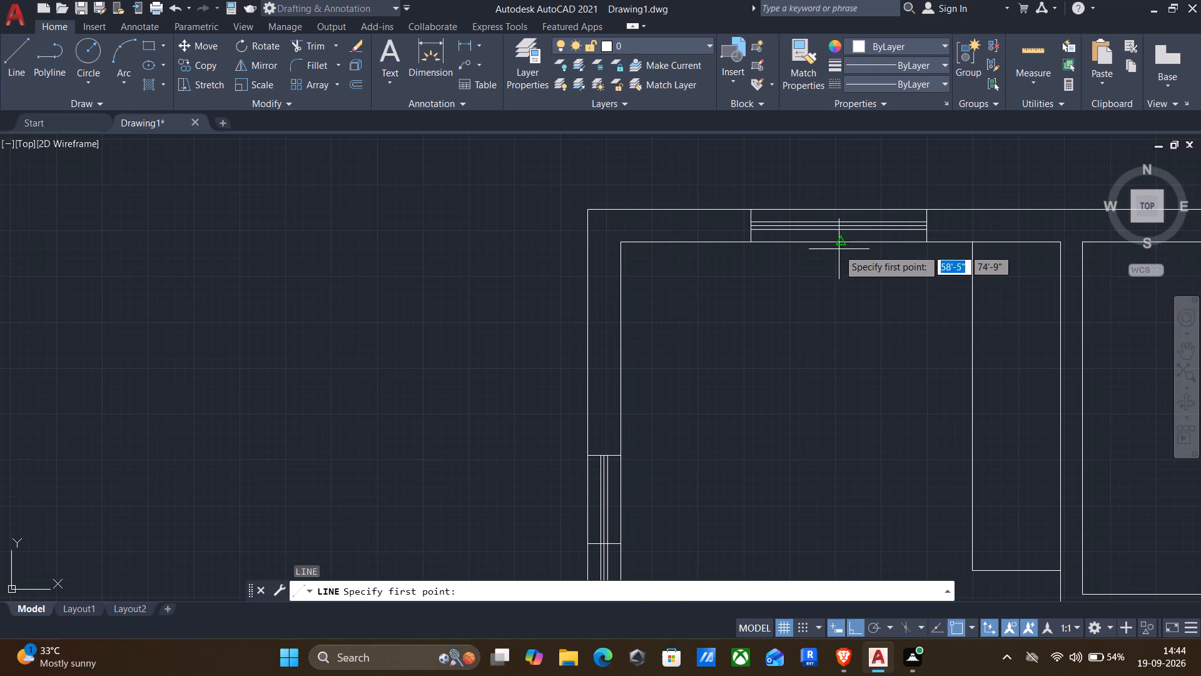
{"action": "left_click", "coordinate": [842, 243]}
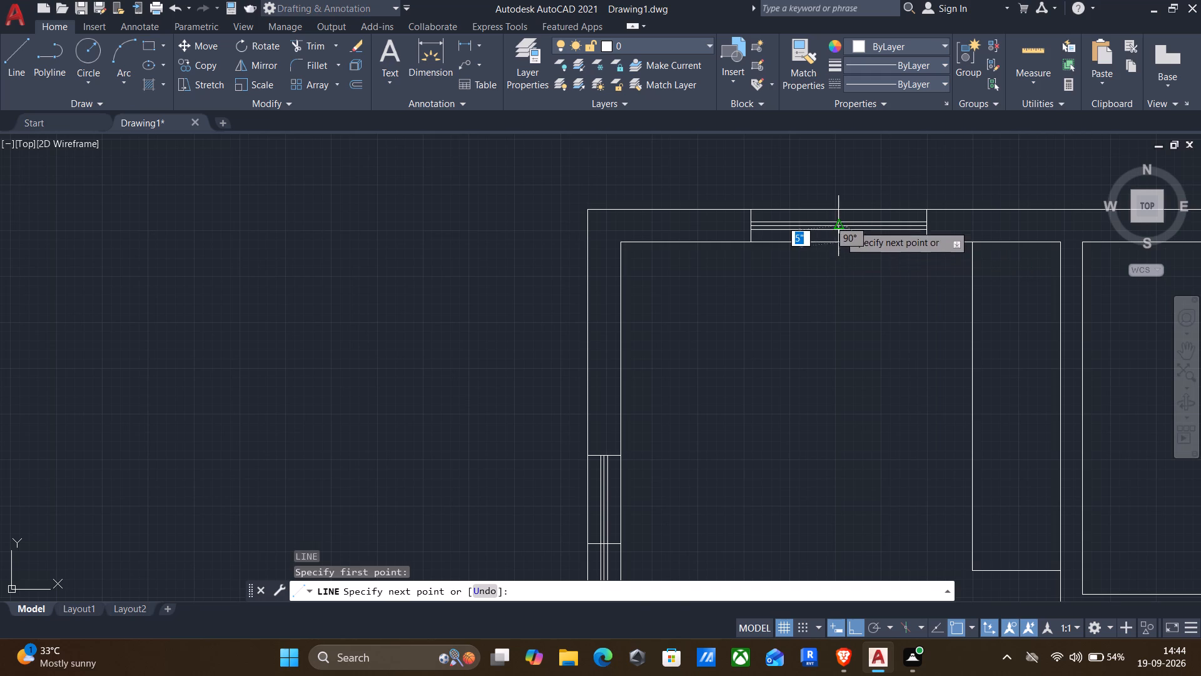
{"action": "left_click", "coordinate": [839, 212]}
{"action": "key", "text": "Return"}
{"action": "scroll", "coordinate": [837, 247], "scroll_direction": "down", "scroll_amount": 1}
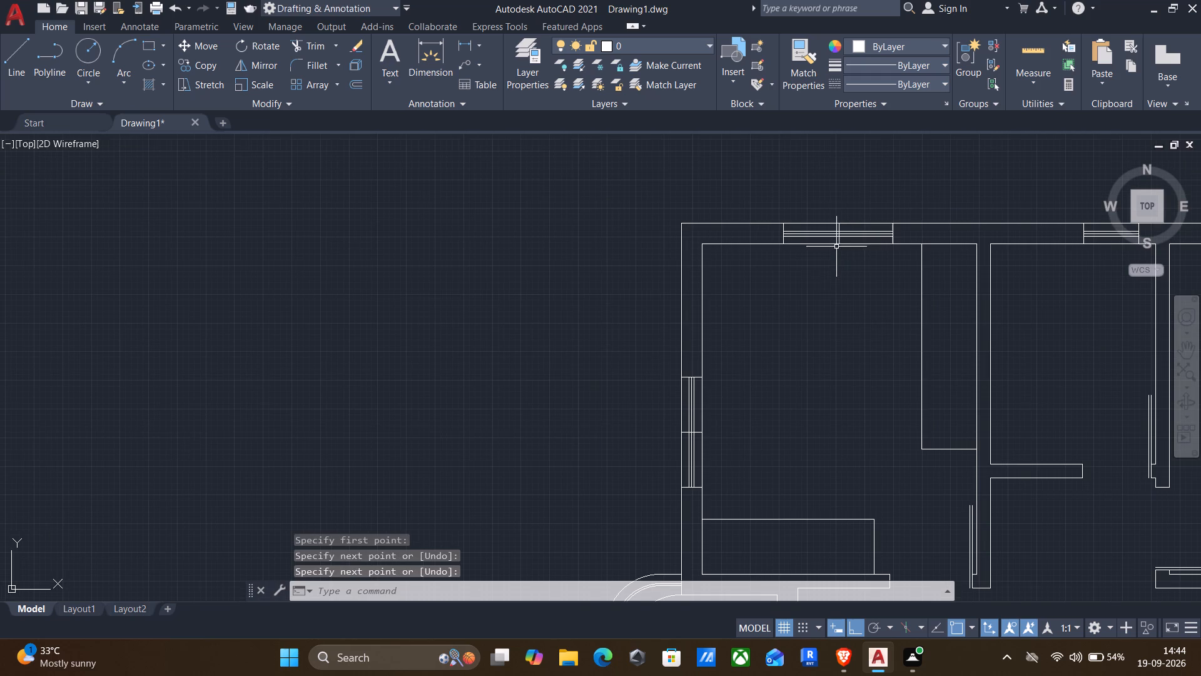
Trim the upper-left room's top wall window into staggered sashes: opposite offset line halves removed, divider kept only between the offset lines.
{"action": "scroll", "coordinate": [823, 284], "scroll_direction": "down", "scroll_amount": 2}
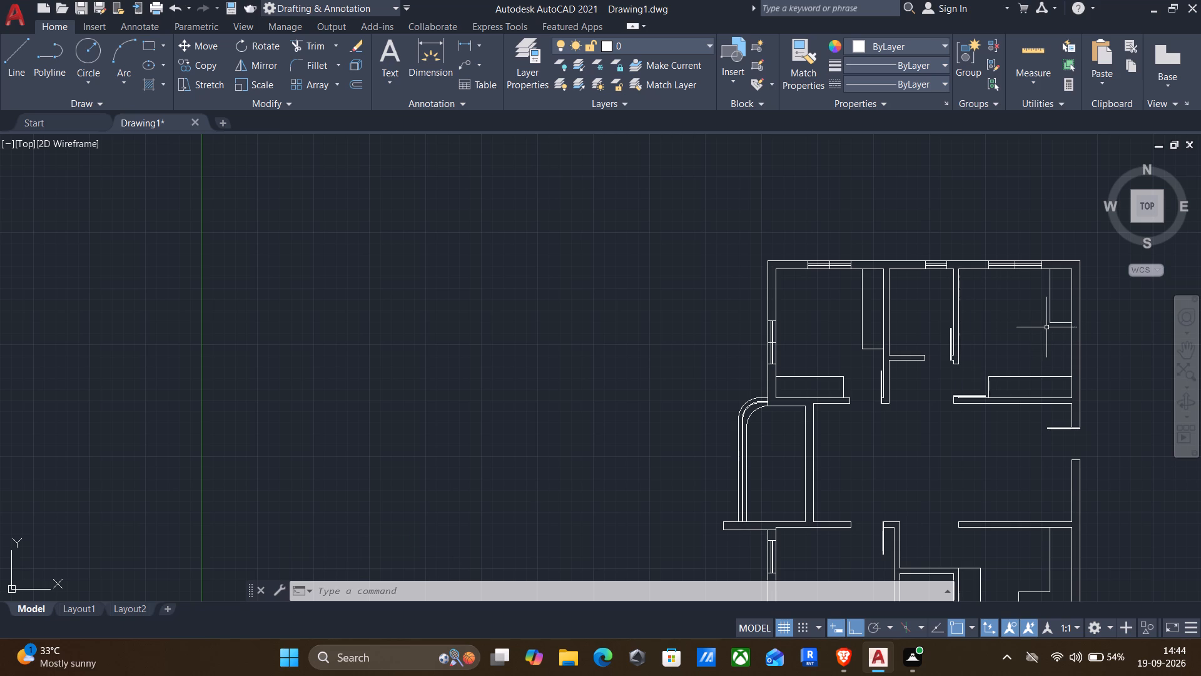
{"action": "type", "text": "tr"}
{"action": "key", "text": "Return"}
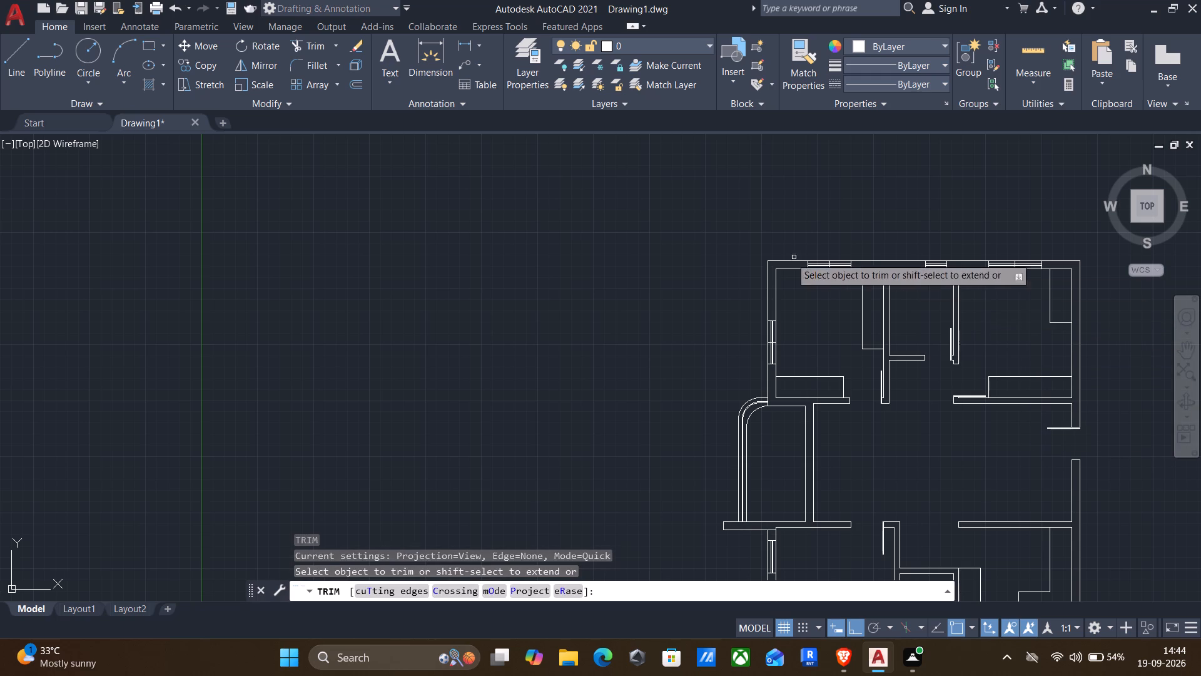
{"action": "scroll", "coordinate": [826, 261], "scroll_direction": "up", "scroll_amount": 6}
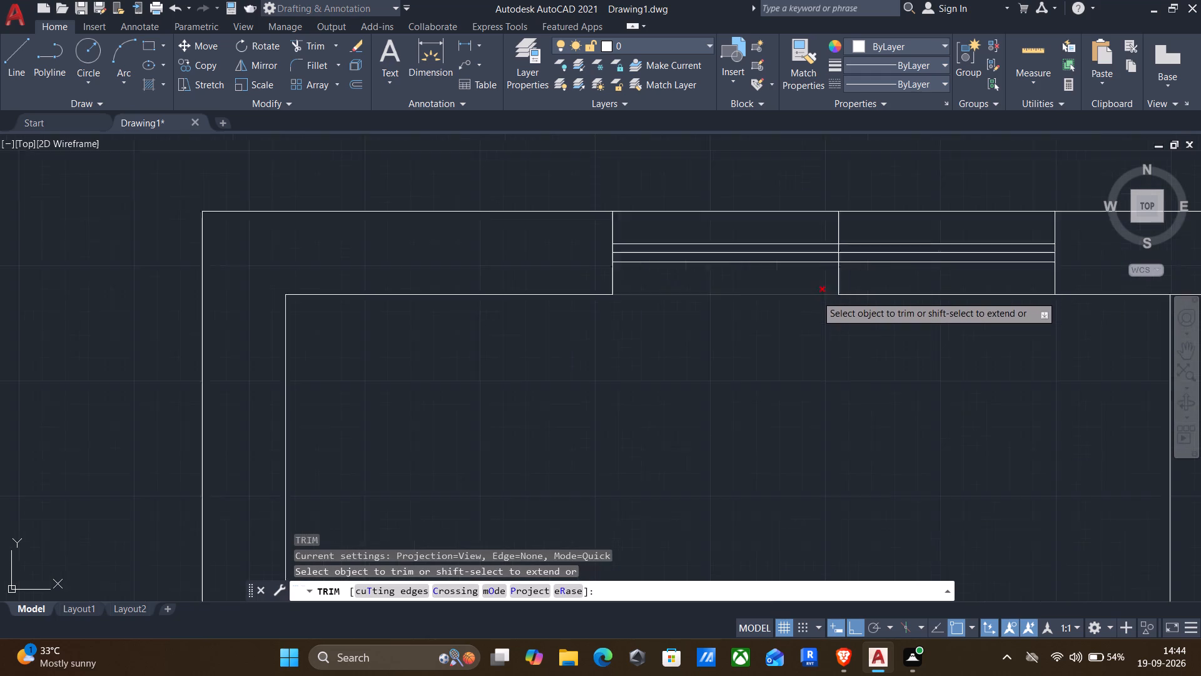
{"action": "left_click_drag", "start_coordinate": [798, 238], "coordinate": [786, 259]}
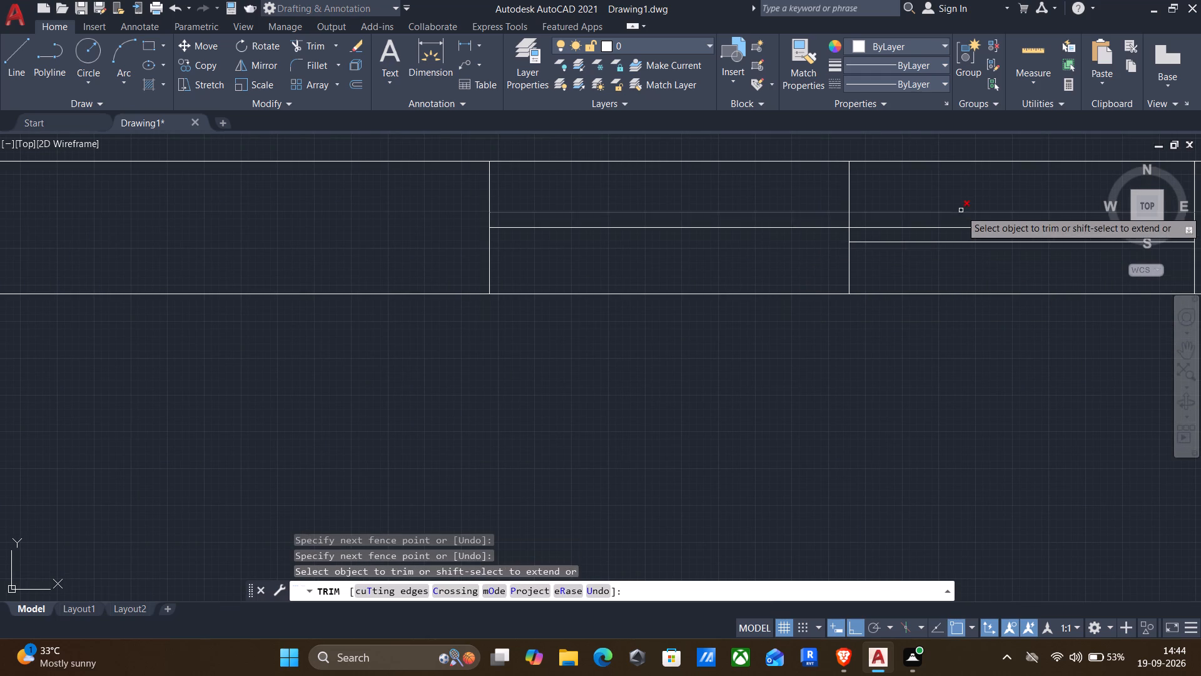
{"action": "left_click_drag", "start_coordinate": [960, 214], "coordinate": [952, 193]}
{"action": "left_click_drag", "start_coordinate": [876, 185], "coordinate": [801, 182]}
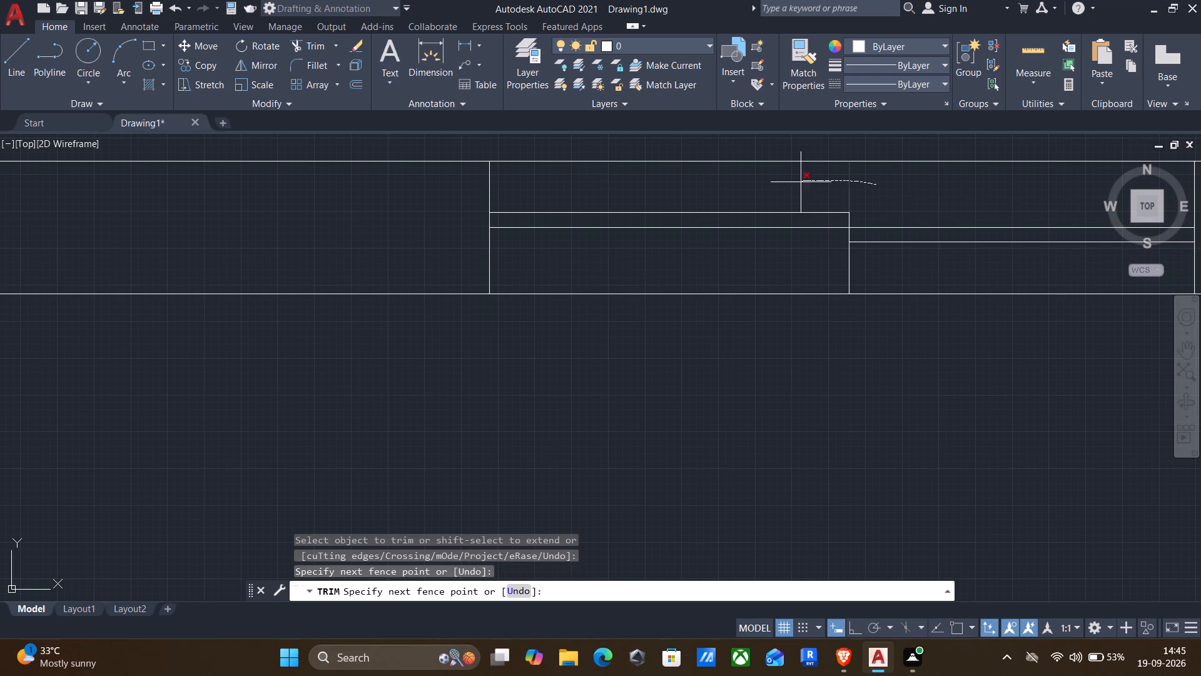
{"action": "left_click_drag", "start_coordinate": [805, 252], "coordinate": [869, 260]}
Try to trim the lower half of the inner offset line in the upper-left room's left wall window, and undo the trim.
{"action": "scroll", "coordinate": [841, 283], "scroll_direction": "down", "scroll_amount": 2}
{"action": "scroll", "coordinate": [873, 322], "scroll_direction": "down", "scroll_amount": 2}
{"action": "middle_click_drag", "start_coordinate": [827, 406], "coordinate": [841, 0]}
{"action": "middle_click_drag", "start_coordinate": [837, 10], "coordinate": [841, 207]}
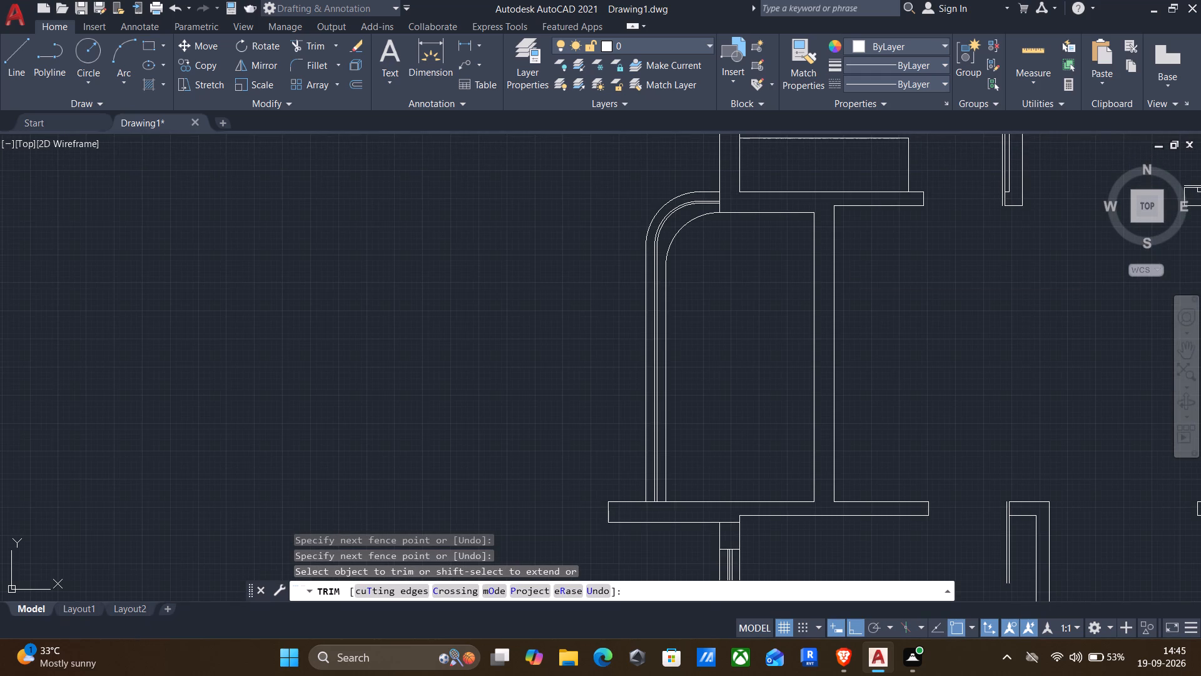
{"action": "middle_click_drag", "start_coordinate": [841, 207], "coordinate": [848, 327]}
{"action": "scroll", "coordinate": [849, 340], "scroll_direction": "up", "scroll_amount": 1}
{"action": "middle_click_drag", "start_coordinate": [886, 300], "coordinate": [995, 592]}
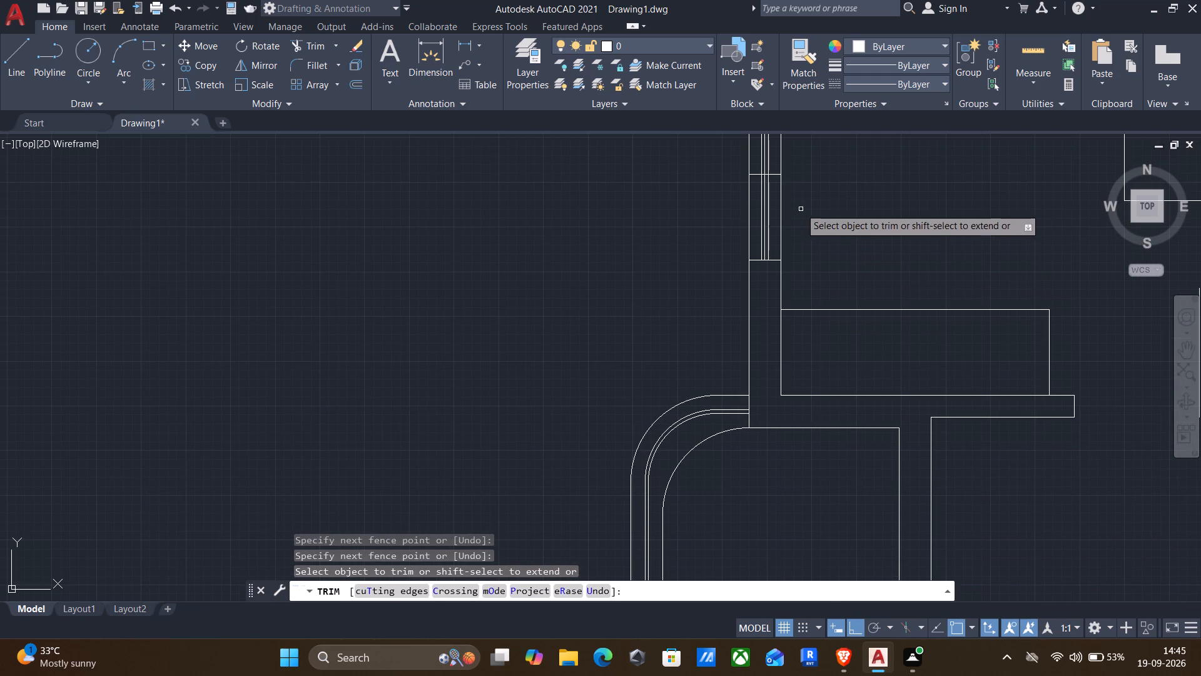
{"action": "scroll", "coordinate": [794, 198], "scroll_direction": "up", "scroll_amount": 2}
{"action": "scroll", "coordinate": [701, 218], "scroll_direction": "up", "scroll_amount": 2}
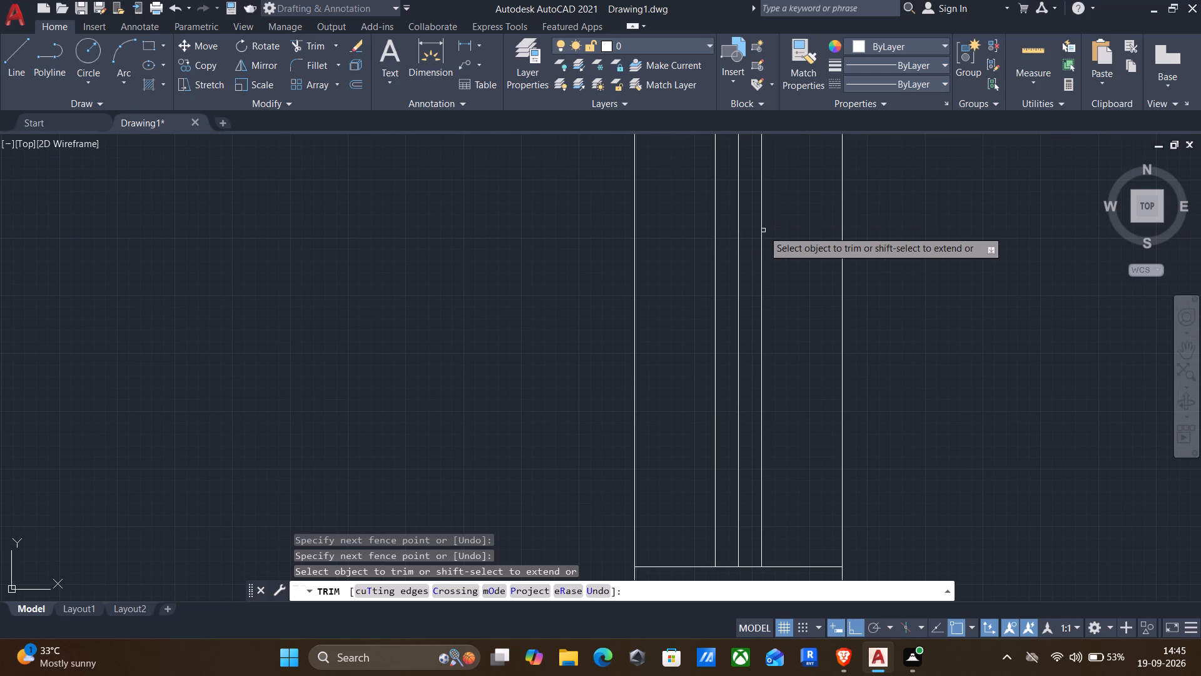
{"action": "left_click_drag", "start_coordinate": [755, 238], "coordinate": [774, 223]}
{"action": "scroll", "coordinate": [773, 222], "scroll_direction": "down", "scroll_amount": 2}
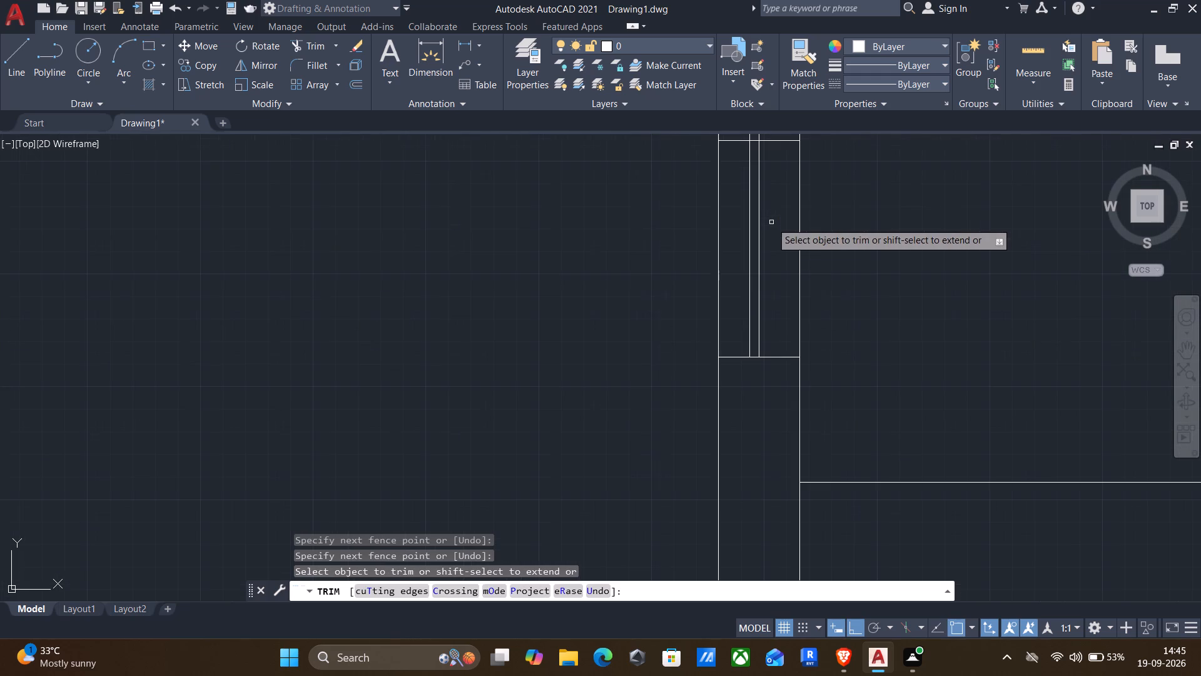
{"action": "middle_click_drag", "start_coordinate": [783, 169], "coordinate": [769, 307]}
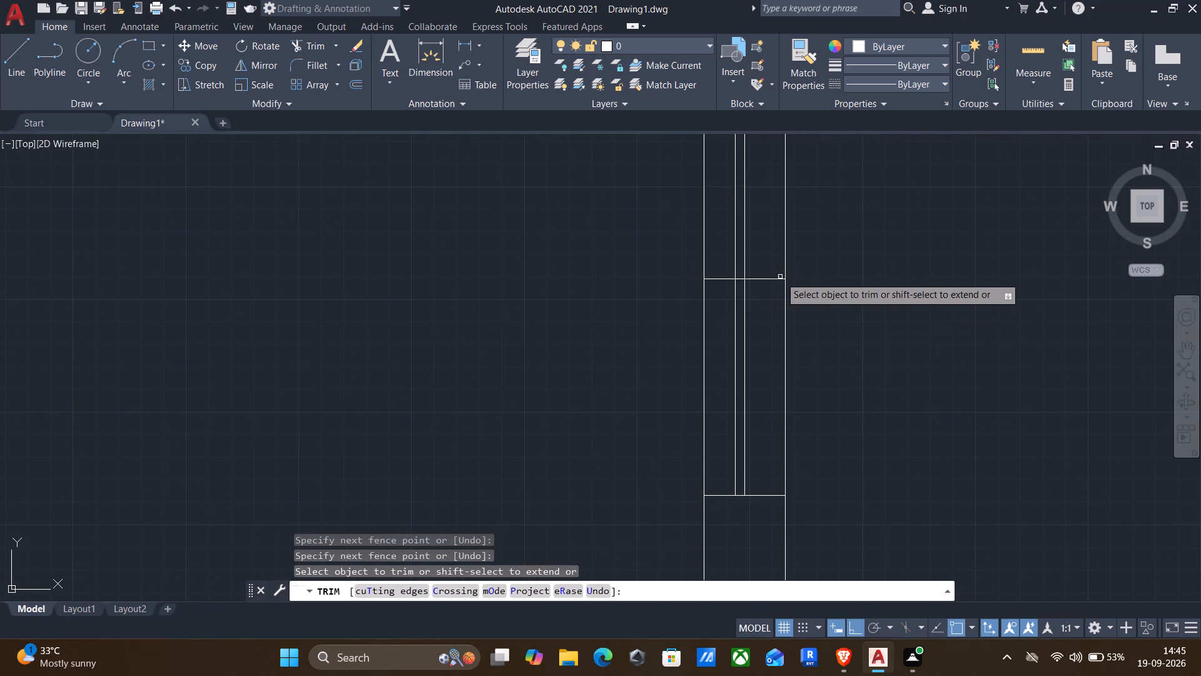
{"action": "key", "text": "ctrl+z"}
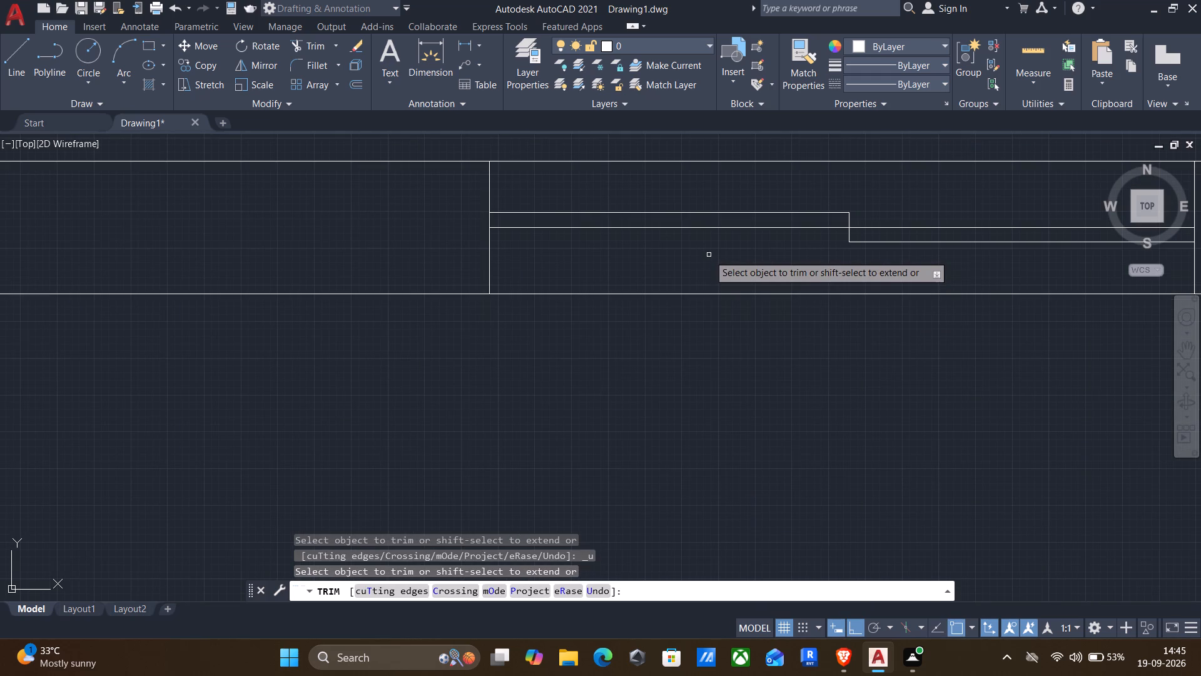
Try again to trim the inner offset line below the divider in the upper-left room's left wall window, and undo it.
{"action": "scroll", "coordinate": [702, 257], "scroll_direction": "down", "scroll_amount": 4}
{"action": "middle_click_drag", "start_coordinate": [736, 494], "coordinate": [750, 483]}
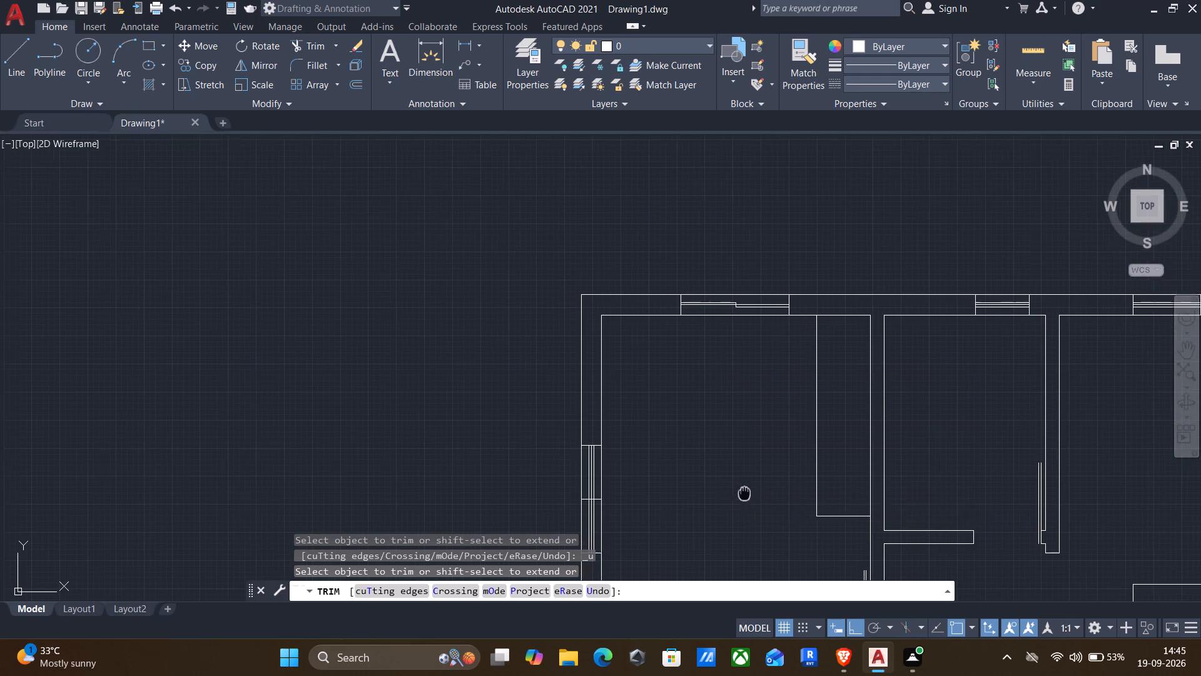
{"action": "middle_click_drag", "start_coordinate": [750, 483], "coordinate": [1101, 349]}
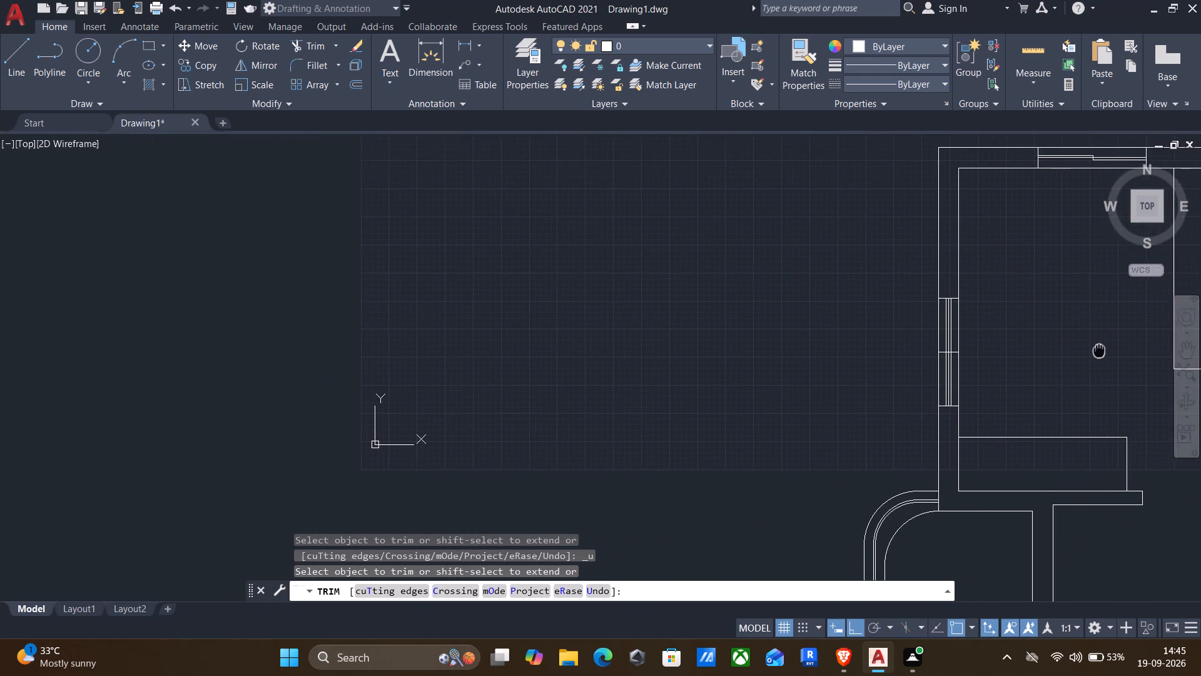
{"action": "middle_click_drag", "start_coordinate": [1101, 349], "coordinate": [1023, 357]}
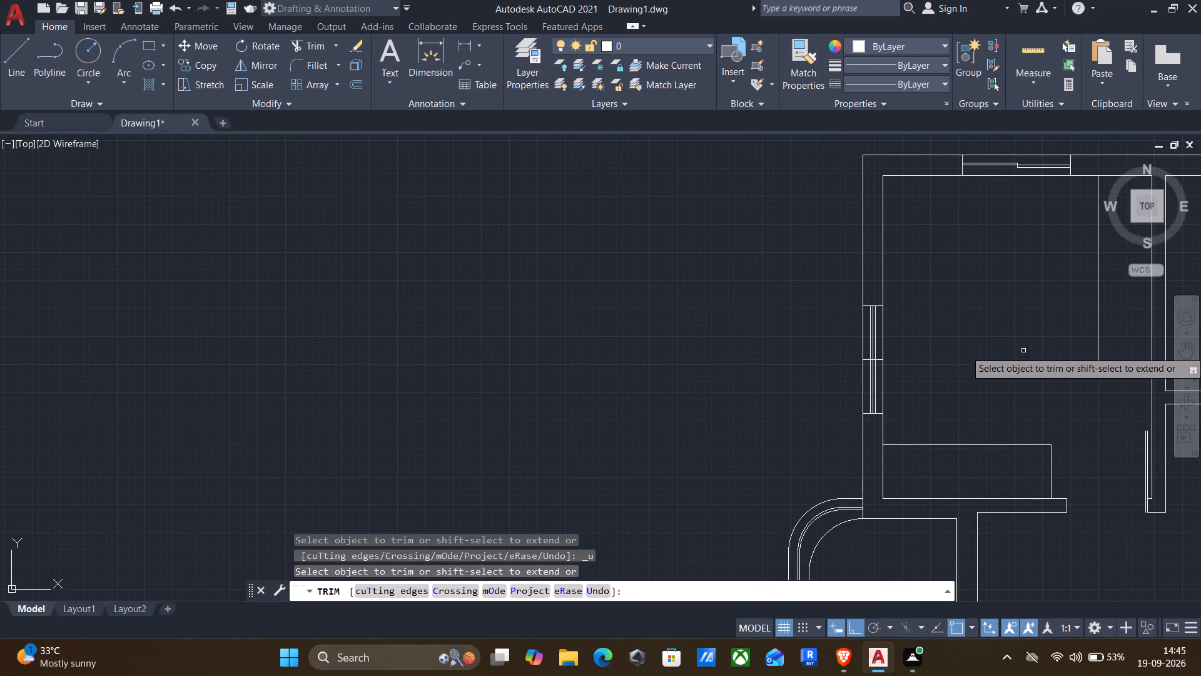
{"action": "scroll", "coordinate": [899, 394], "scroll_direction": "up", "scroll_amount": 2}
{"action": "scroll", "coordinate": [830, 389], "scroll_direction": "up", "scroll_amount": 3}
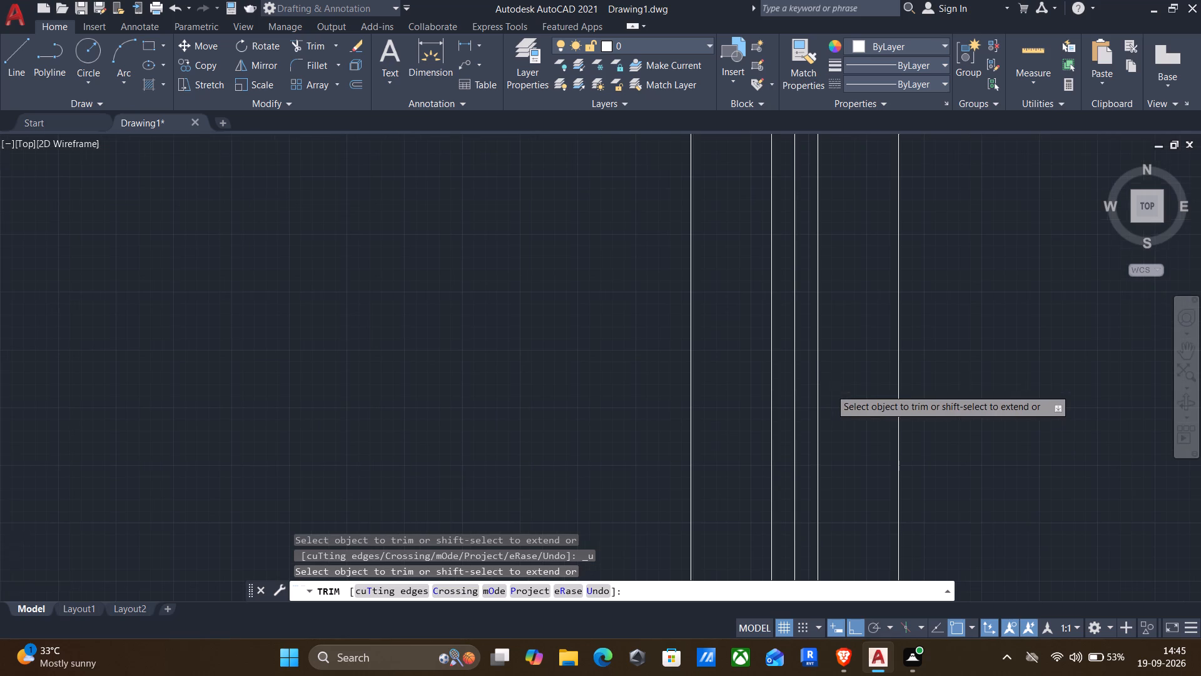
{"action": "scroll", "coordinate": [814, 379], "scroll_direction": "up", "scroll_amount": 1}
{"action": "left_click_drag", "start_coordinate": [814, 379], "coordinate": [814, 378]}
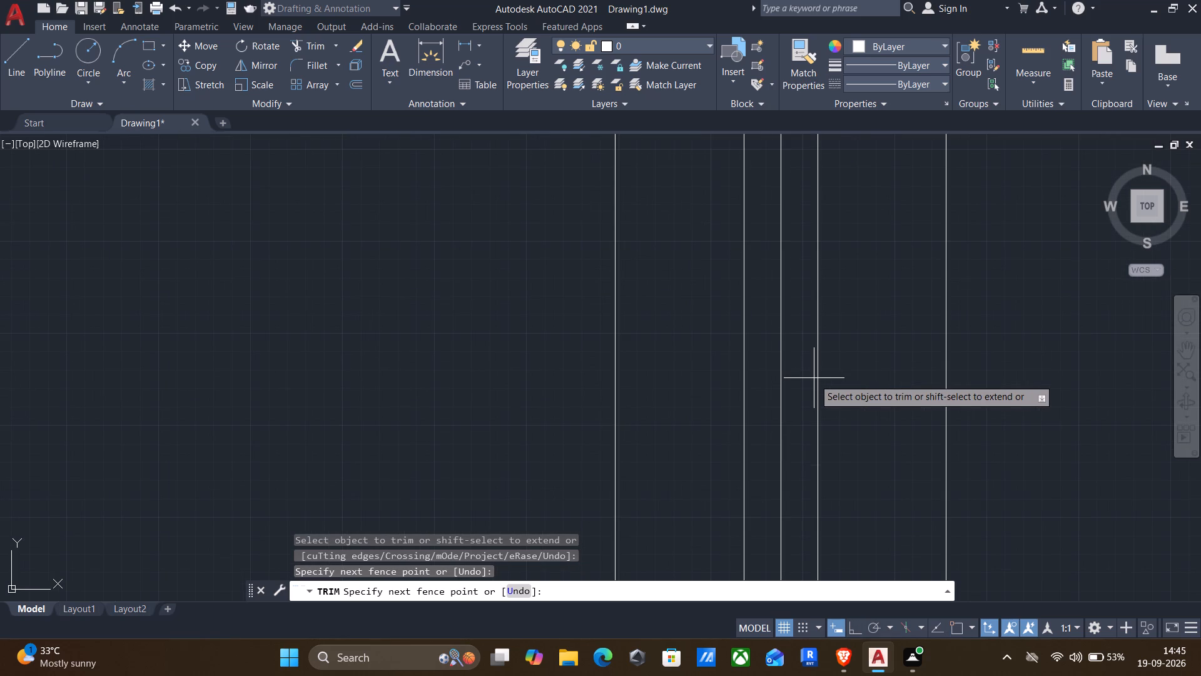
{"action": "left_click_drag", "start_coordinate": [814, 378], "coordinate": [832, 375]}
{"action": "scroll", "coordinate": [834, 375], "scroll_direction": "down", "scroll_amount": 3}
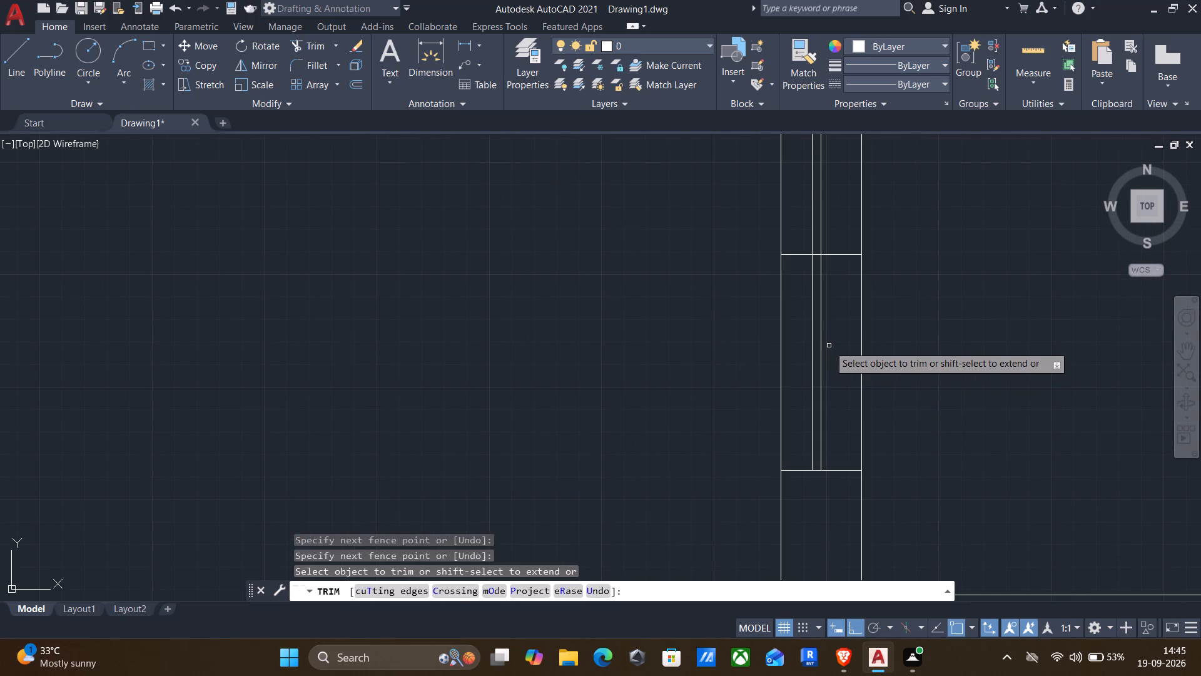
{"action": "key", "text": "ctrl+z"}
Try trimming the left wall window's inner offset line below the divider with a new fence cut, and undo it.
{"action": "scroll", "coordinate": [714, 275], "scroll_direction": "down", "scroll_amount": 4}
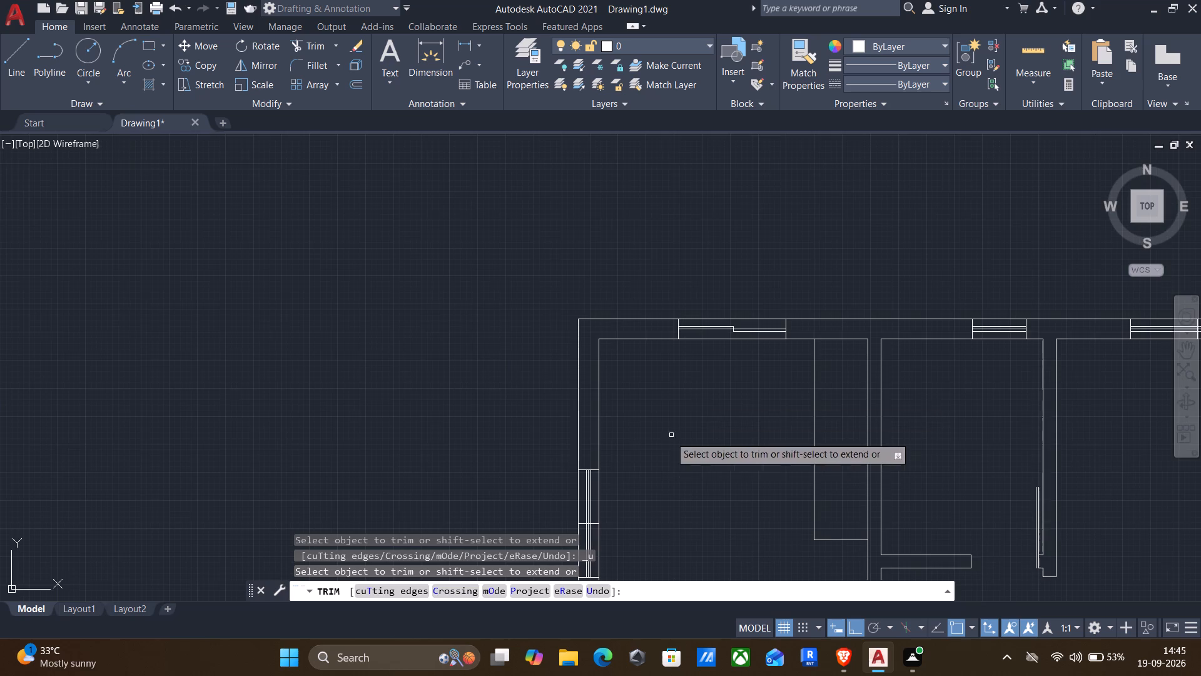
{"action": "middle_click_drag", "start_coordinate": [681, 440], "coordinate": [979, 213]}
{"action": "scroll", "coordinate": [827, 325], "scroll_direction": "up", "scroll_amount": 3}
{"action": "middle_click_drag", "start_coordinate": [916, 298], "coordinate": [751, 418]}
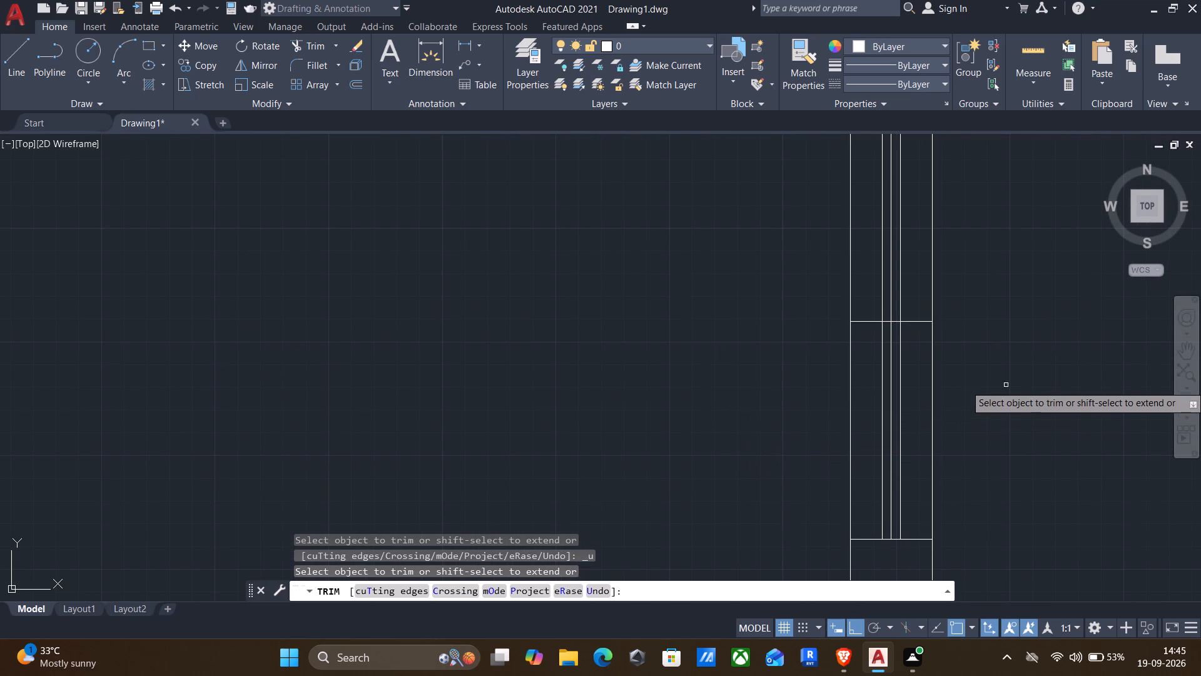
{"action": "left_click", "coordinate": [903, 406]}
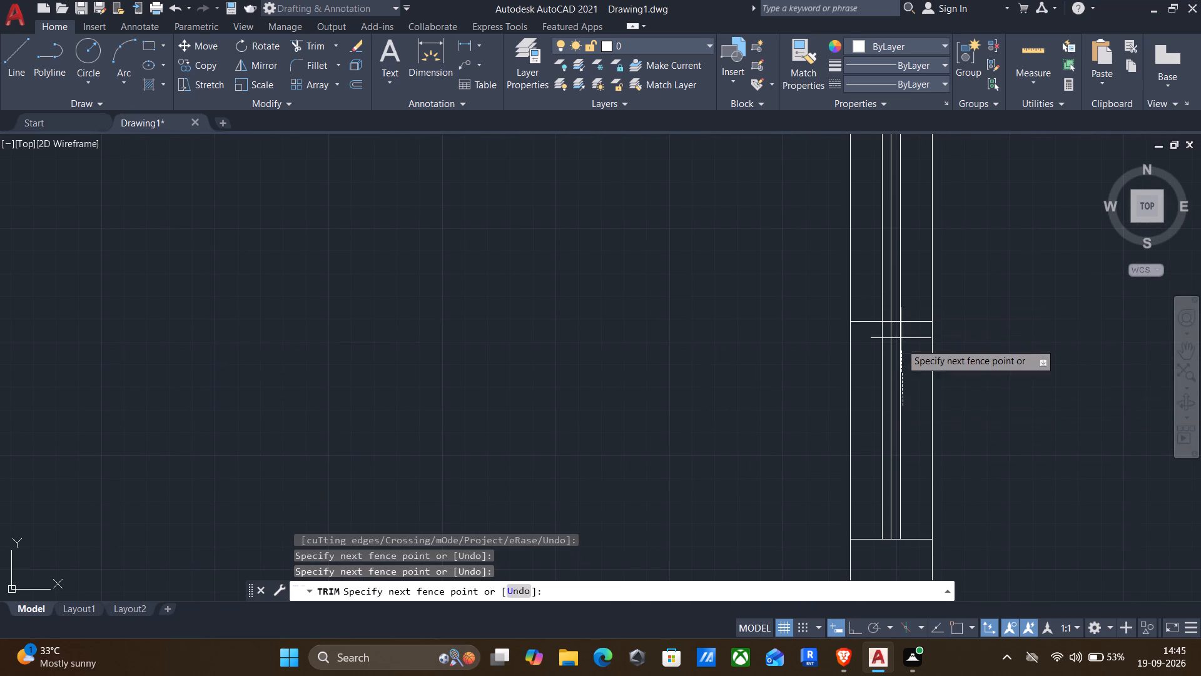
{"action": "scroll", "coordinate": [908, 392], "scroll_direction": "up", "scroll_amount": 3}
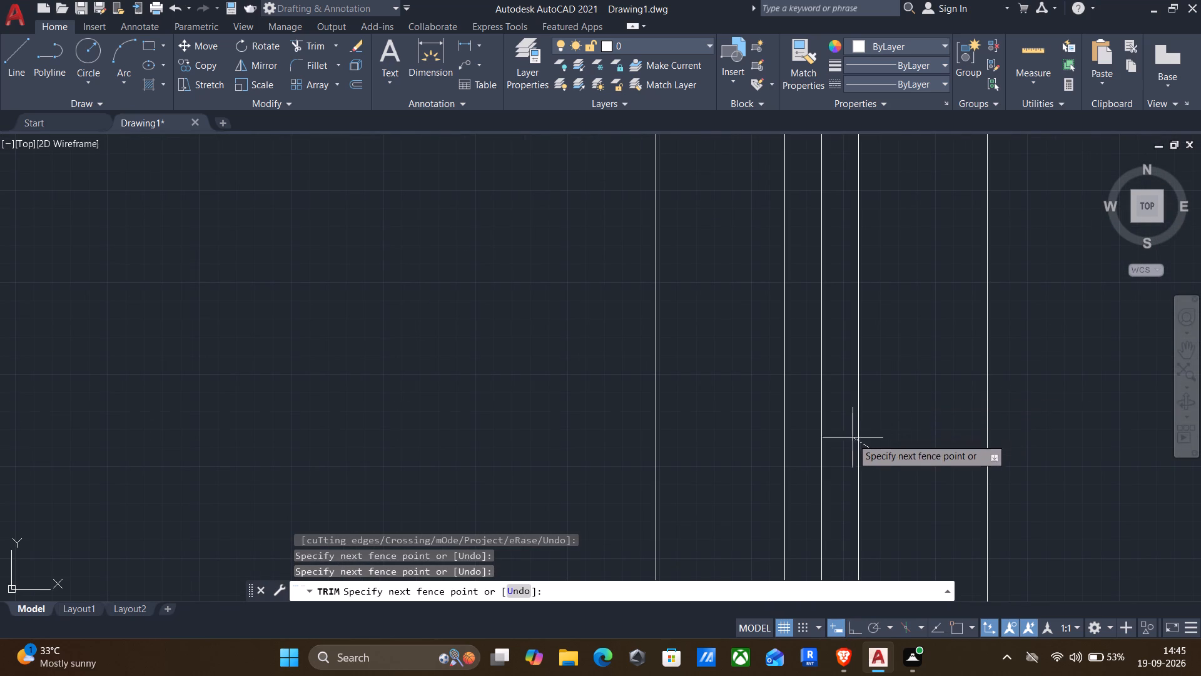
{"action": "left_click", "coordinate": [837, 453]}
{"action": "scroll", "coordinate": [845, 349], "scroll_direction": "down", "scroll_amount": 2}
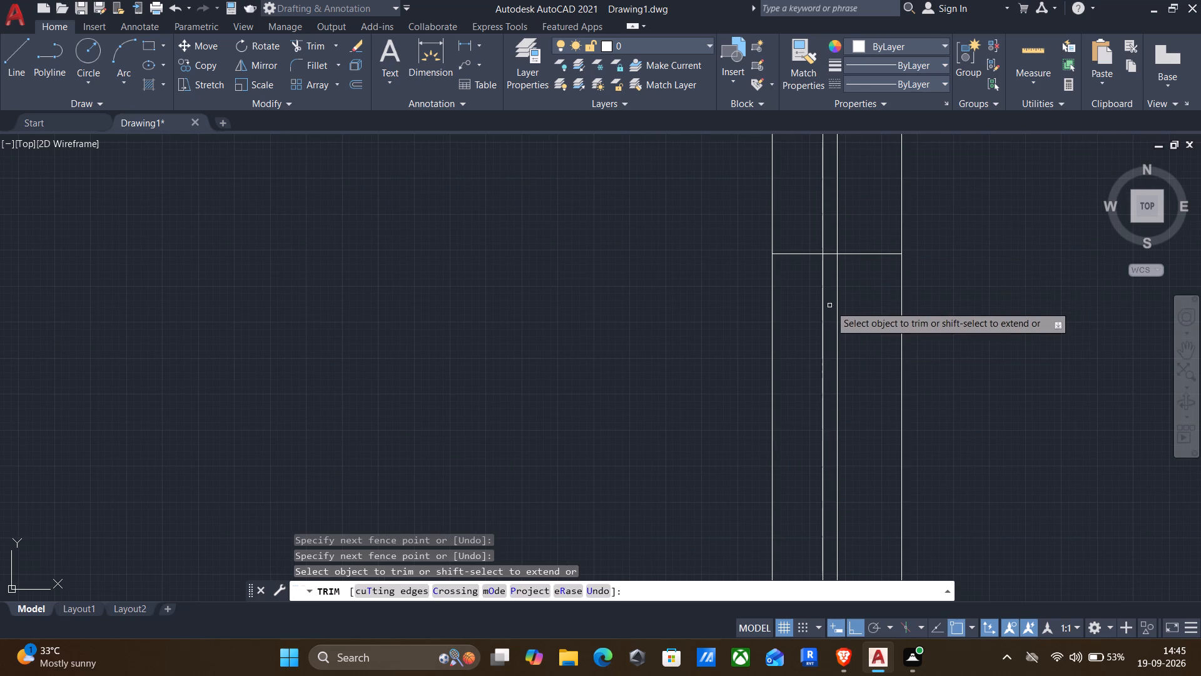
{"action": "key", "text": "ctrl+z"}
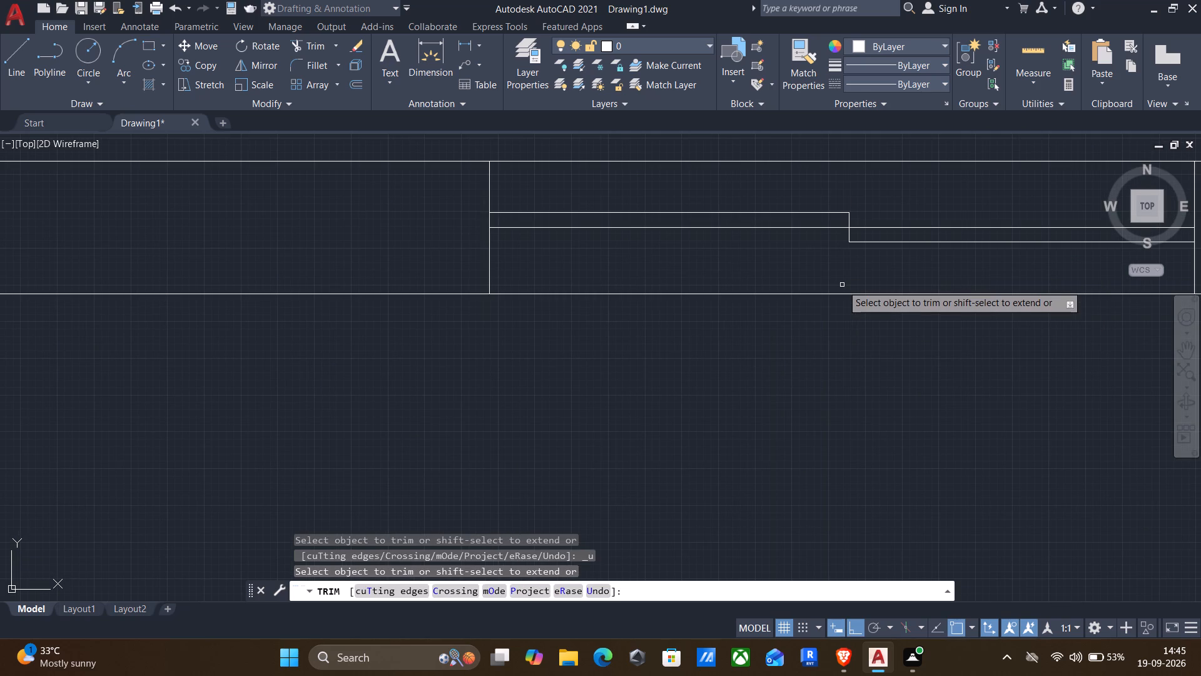
Trim the upper-left room's left wall window into staggered sashes: inner line's lower half and outer line's upper half removed, divider kept only between the offset lines.
{"action": "scroll", "coordinate": [791, 327], "scroll_direction": "down", "scroll_amount": 3}
{"action": "middle_click_drag", "start_coordinate": [718, 411], "coordinate": [876, 71]}
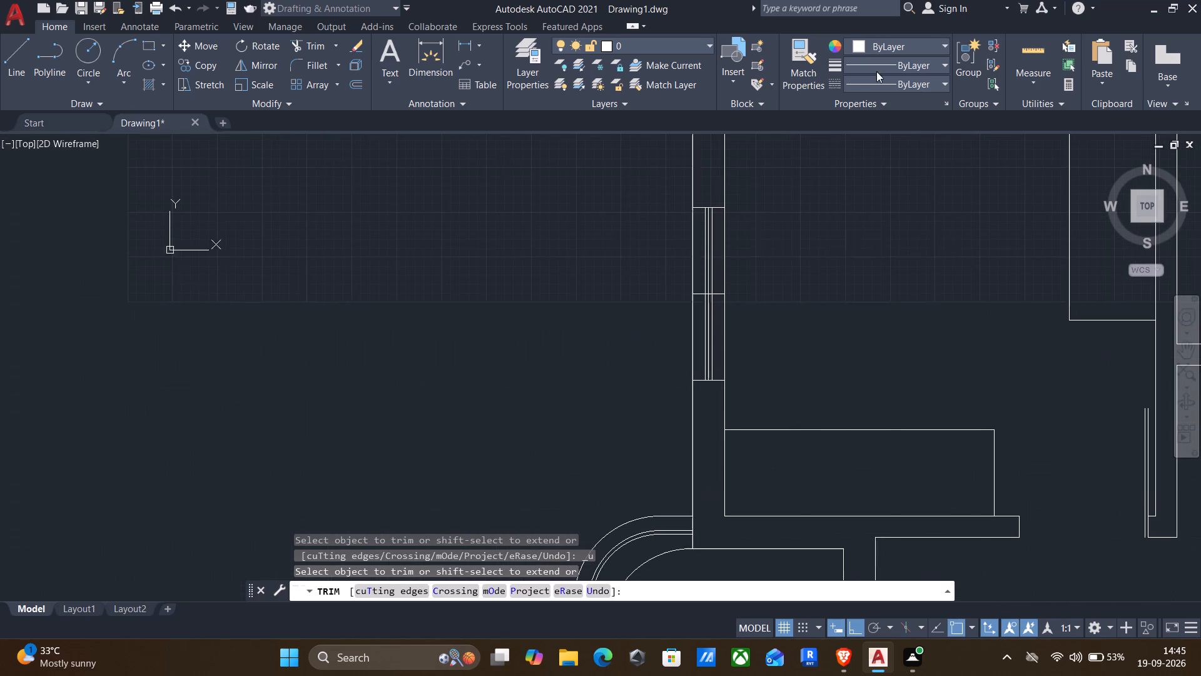
{"action": "scroll", "coordinate": [685, 314], "scroll_direction": "up", "scroll_amount": 2}
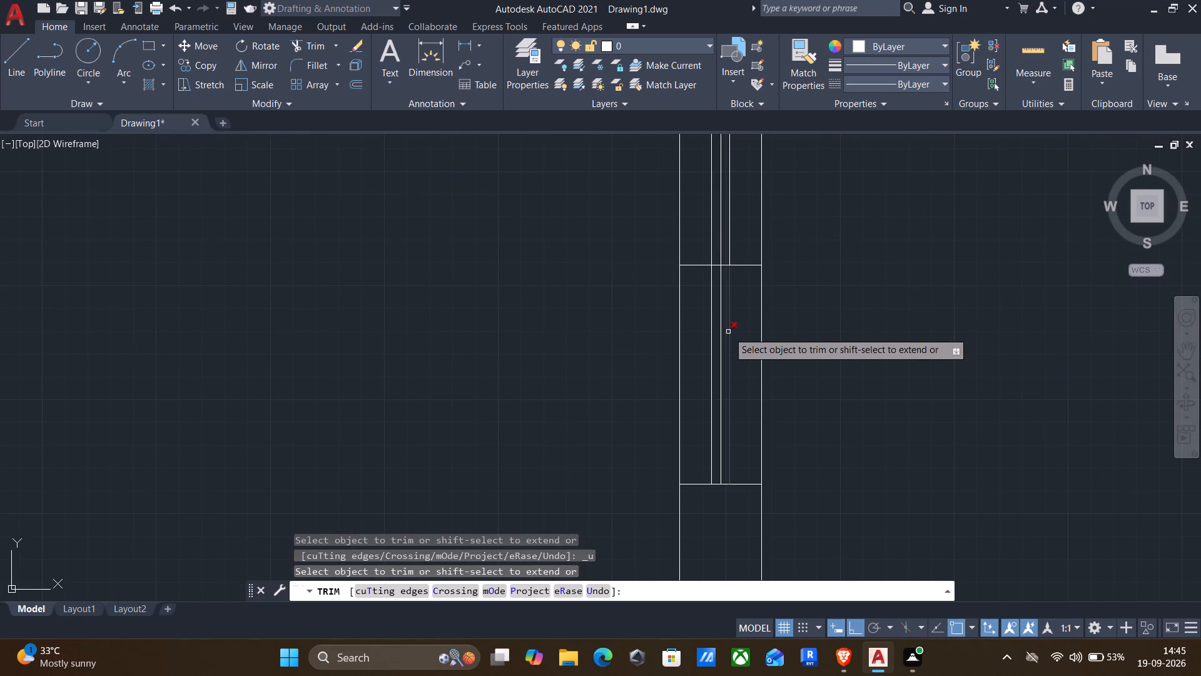
{"action": "left_click", "coordinate": [728, 332]}
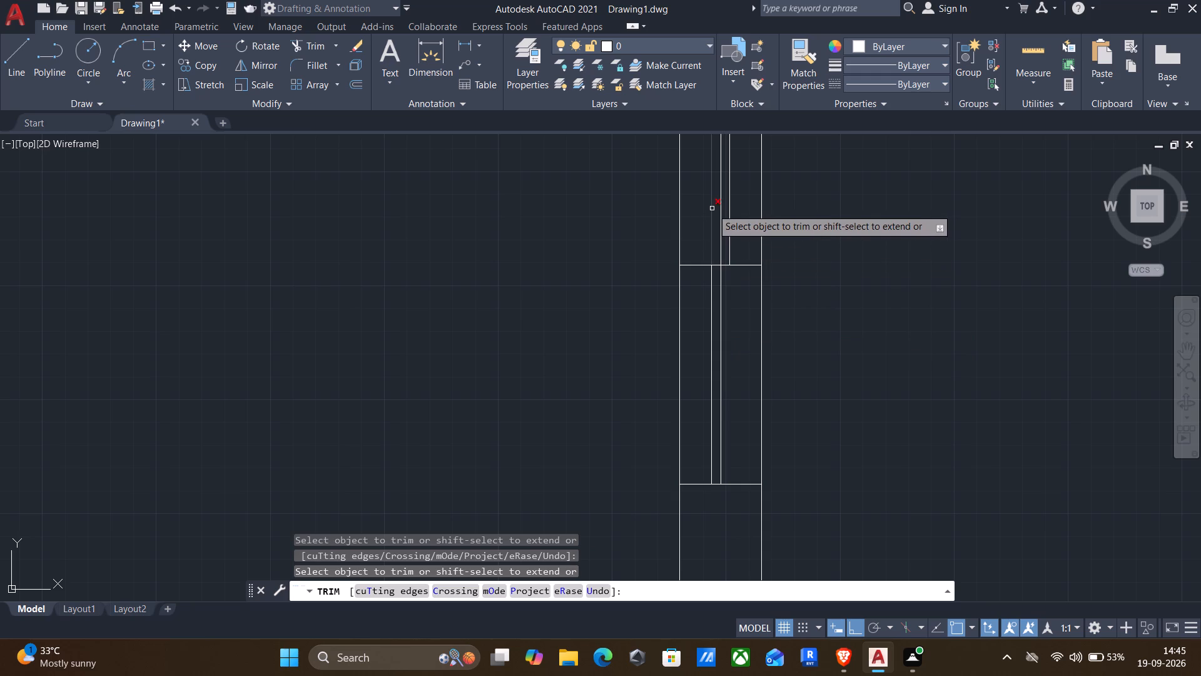
{"action": "left_click", "coordinate": [712, 209]}
{"action": "scroll", "coordinate": [702, 207], "scroll_direction": "down", "scroll_amount": 2}
{"action": "scroll", "coordinate": [698, 236], "scroll_direction": "up", "scroll_amount": 3}
{"action": "left_click_drag", "start_coordinate": [696, 233], "coordinate": [696, 225]}
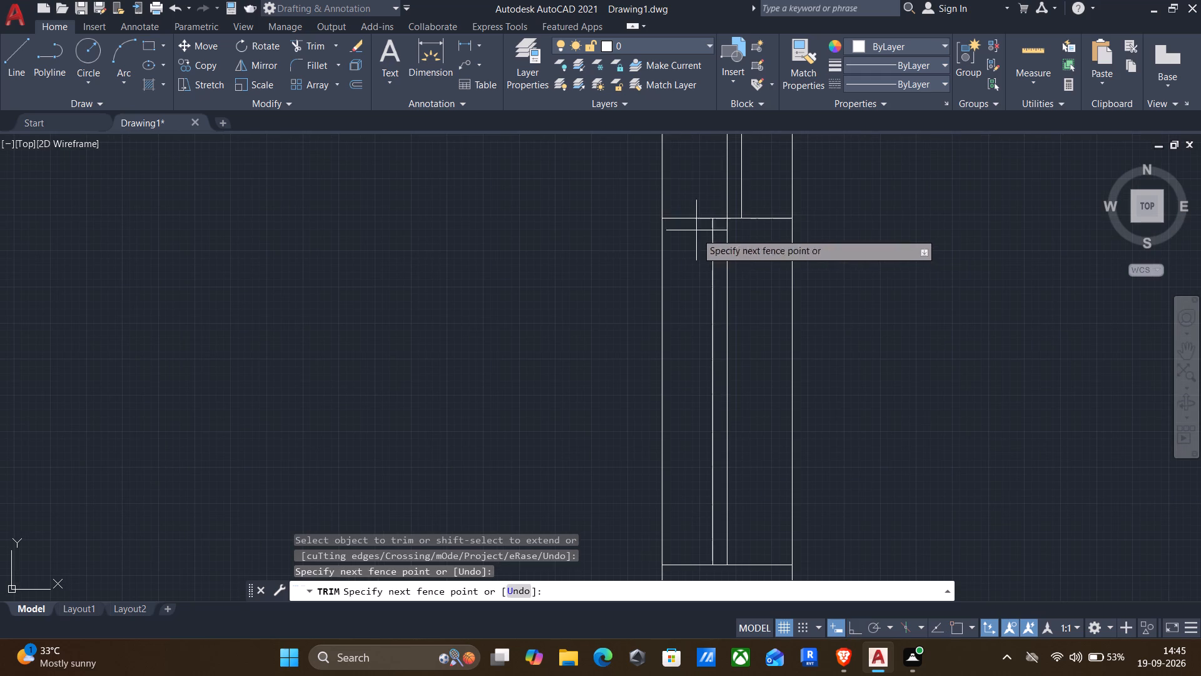
{"action": "left_click_drag", "start_coordinate": [696, 225], "coordinate": [693, 192]}
{"action": "left_click_drag", "start_coordinate": [768, 229], "coordinate": [768, 192]}
{"action": "scroll", "coordinate": [761, 191], "scroll_direction": "down", "scroll_amount": 2}
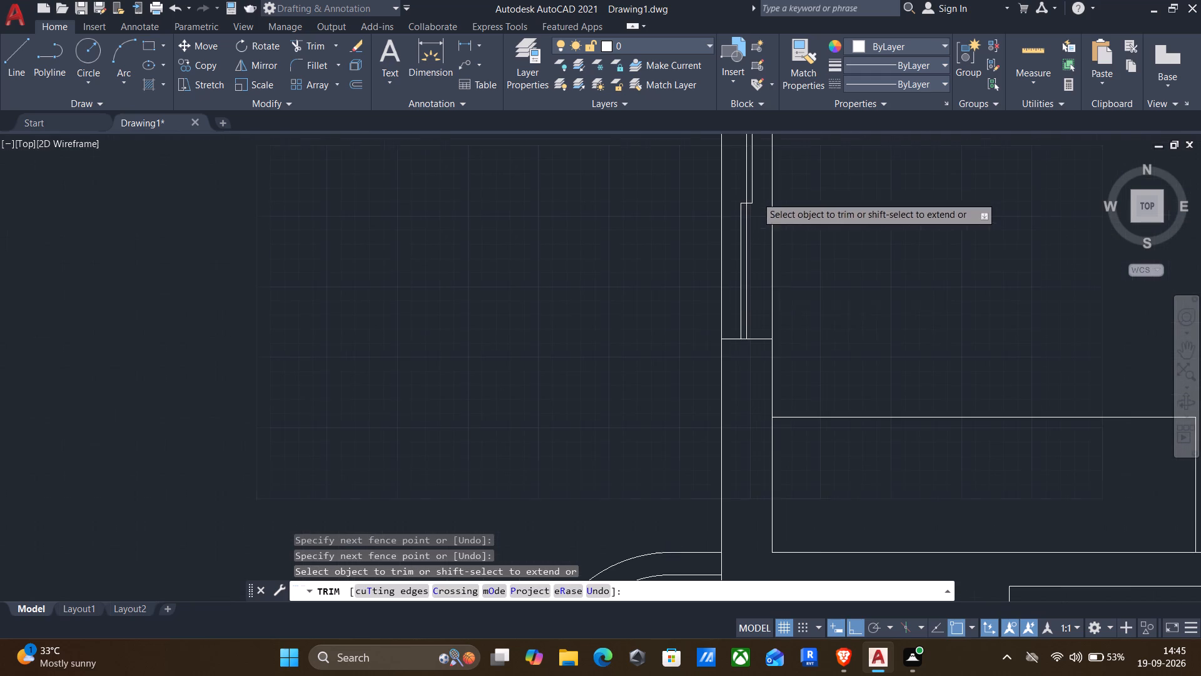
Trim the lower-left room's bottom wall window into staggered sashes, removing opposite offset line halves and the divider outside the offset lines.
{"action": "scroll", "coordinate": [672, 330], "scroll_direction": "down", "scroll_amount": 2}
{"action": "middle_click_drag", "start_coordinate": [607, 301], "coordinate": [617, 217]}
{"action": "scroll", "coordinate": [506, 300], "scroll_direction": "down", "scroll_amount": 2}
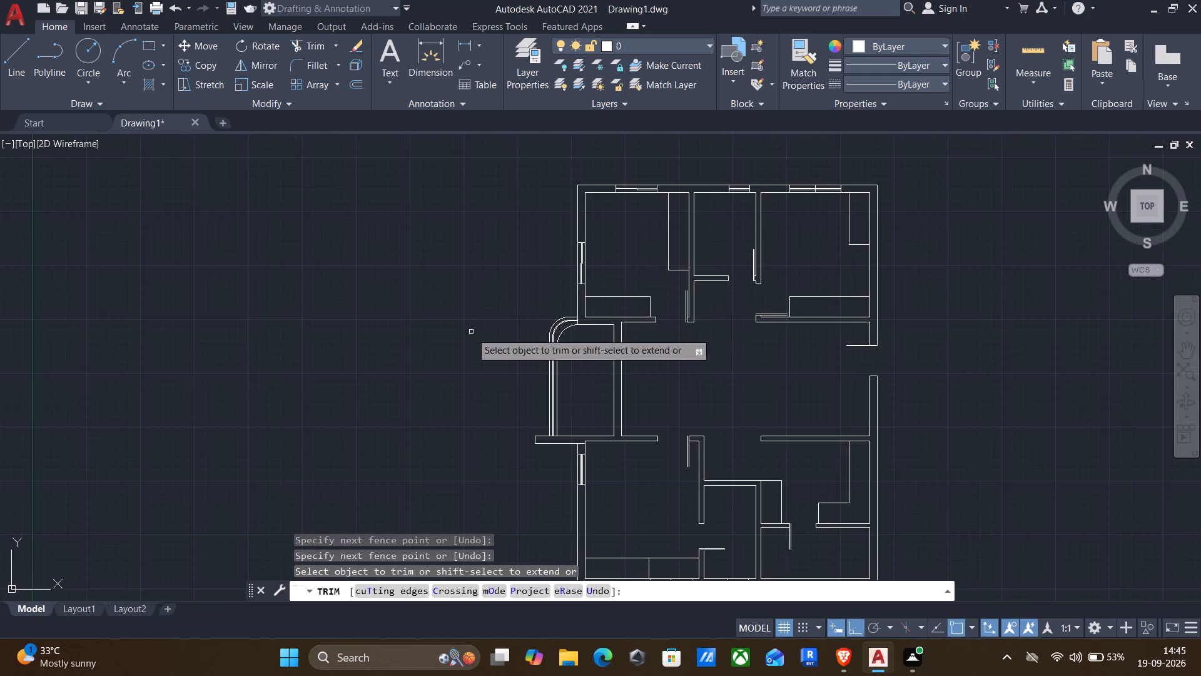
{"action": "middle_click_drag", "start_coordinate": [471, 332], "coordinate": [544, 90]}
{"action": "scroll", "coordinate": [758, 349], "scroll_direction": "up", "scroll_amount": 3}
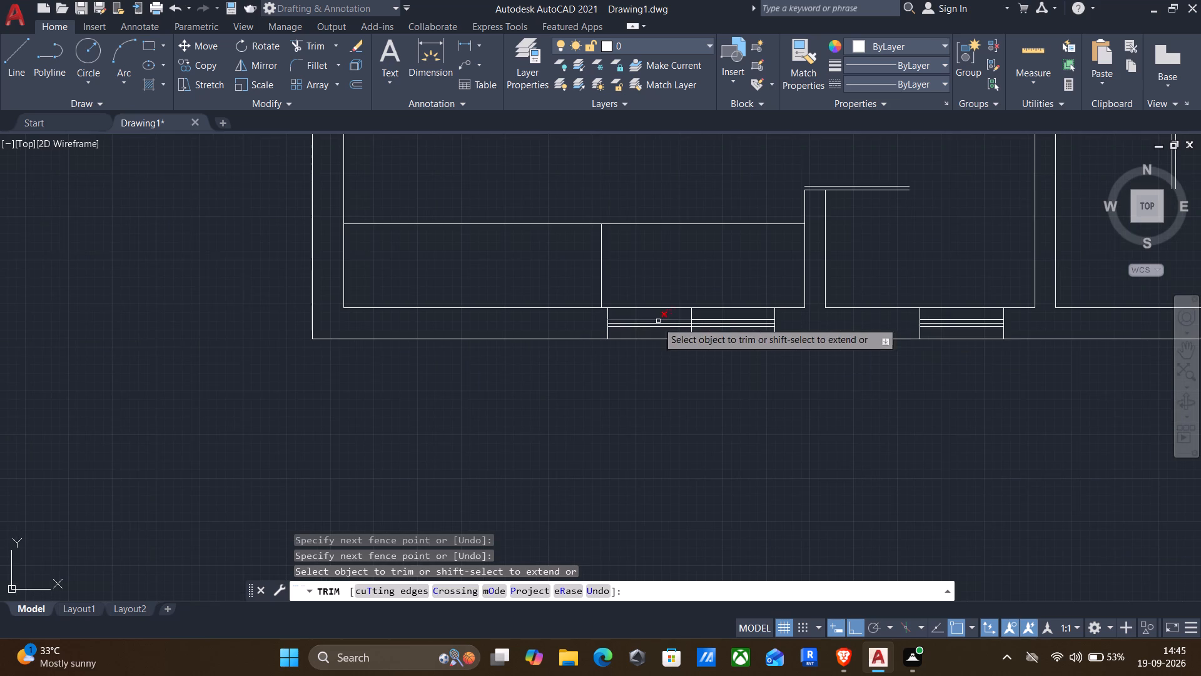
{"action": "scroll", "coordinate": [652, 327], "scroll_direction": "up", "scroll_amount": 3}
{"action": "left_click_drag", "start_coordinate": [648, 319], "coordinate": [652, 336]}
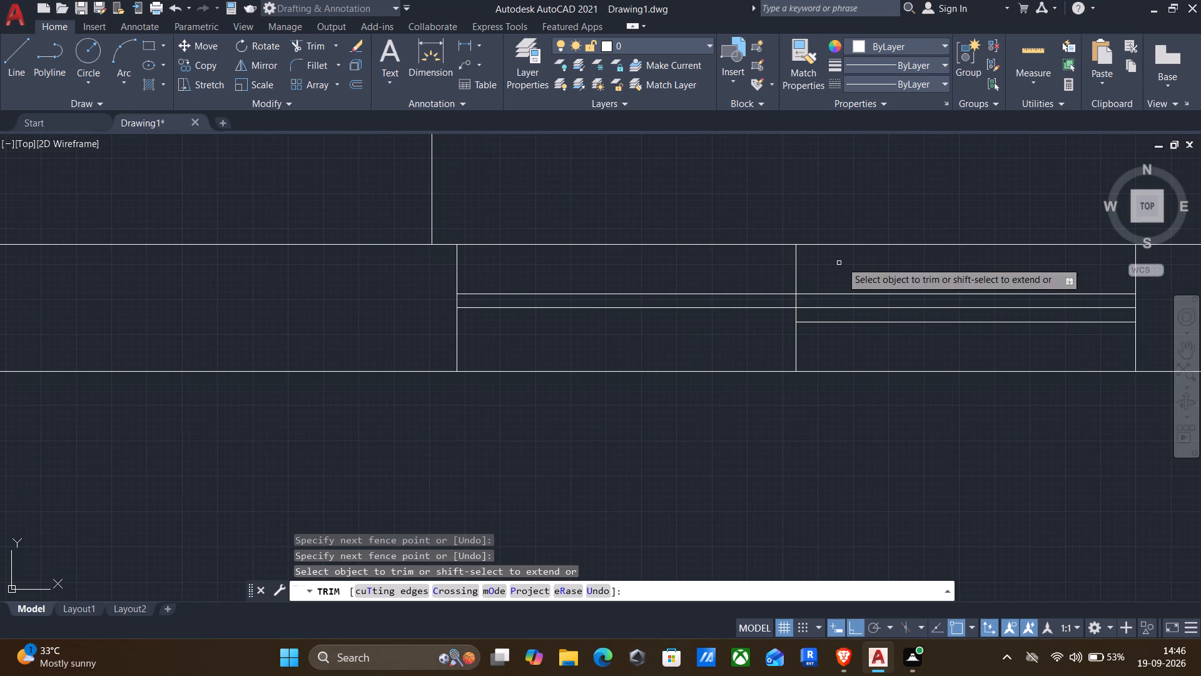
{"action": "left_click_drag", "start_coordinate": [881, 300], "coordinate": [876, 278]}
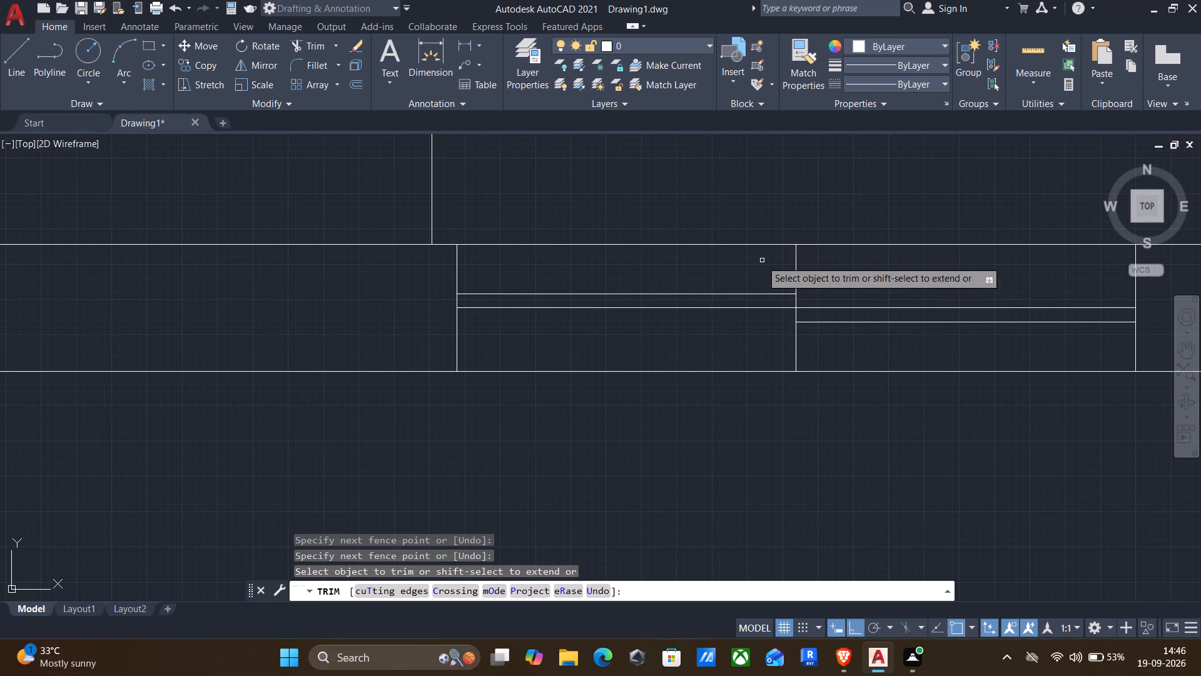
{"action": "left_click_drag", "start_coordinate": [766, 261], "coordinate": [815, 263]}
{"action": "left_click_drag", "start_coordinate": [823, 347], "coordinate": [744, 344]}
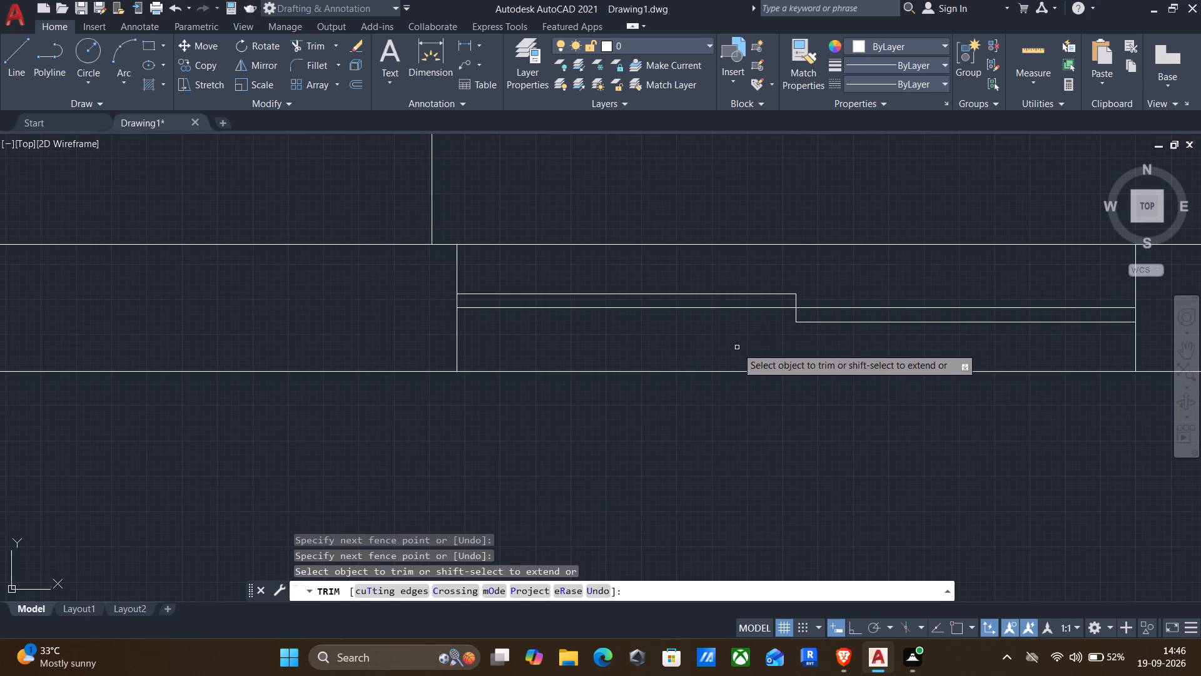
Trim the upper-right room's top wall window, removing the inner offset line's left half and the outer offset line's right half.
{"action": "scroll", "coordinate": [734, 341], "scroll_direction": "down", "scroll_amount": 3}
{"action": "middle_click_drag", "start_coordinate": [742, 409], "coordinate": [260, 451]}
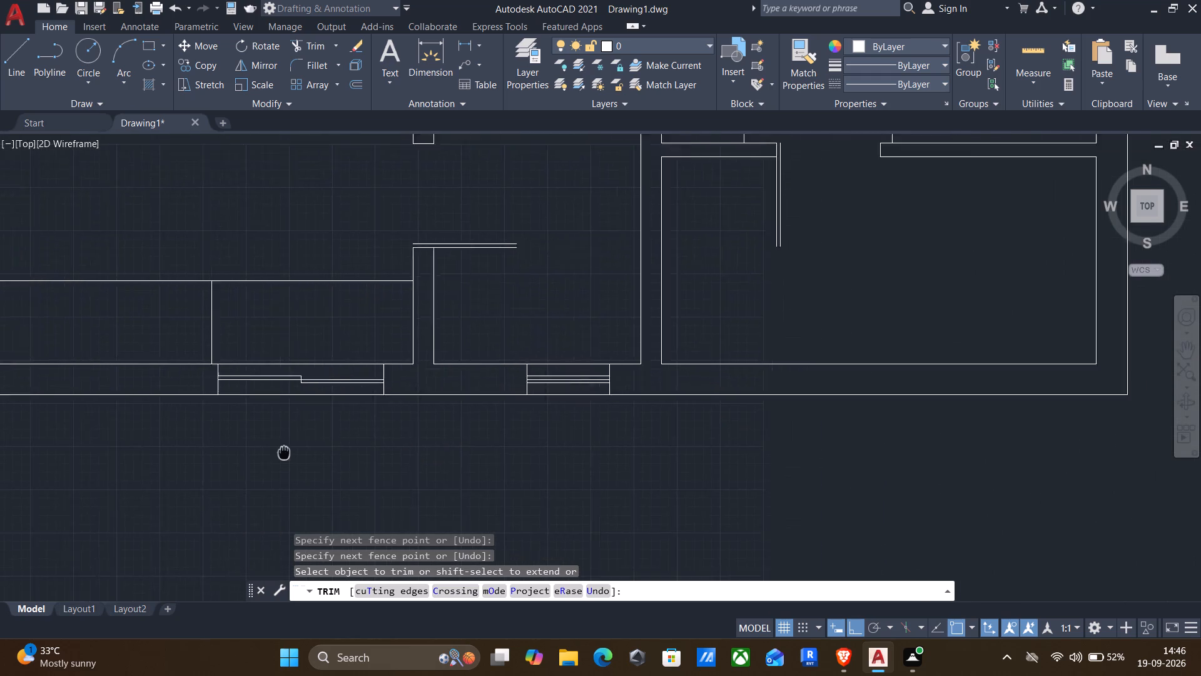
{"action": "middle_click_drag", "start_coordinate": [260, 451], "coordinate": [90, 444]}
{"action": "scroll", "coordinate": [501, 434], "scroll_direction": "down", "scroll_amount": 2}
{"action": "scroll", "coordinate": [652, 328], "scroll_direction": "down", "scroll_amount": 1}
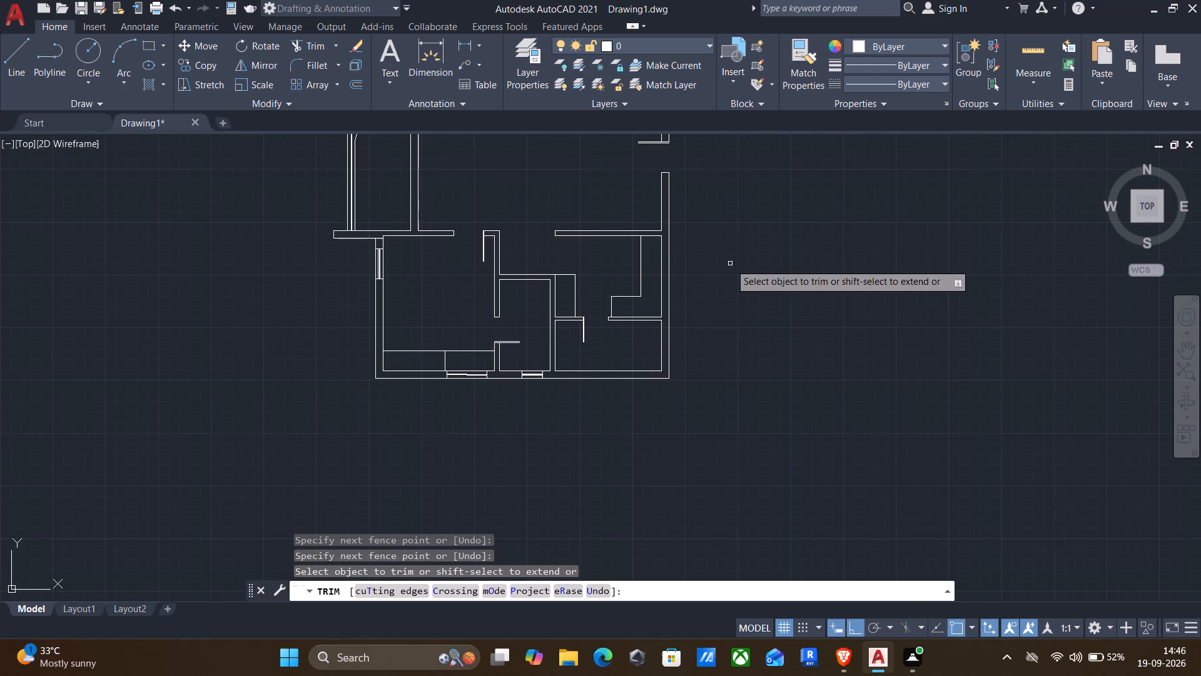
{"action": "middle_click_drag", "start_coordinate": [741, 273], "coordinate": [881, 399]}
{"action": "middle_click_drag", "start_coordinate": [865, 245], "coordinate": [920, 367]}
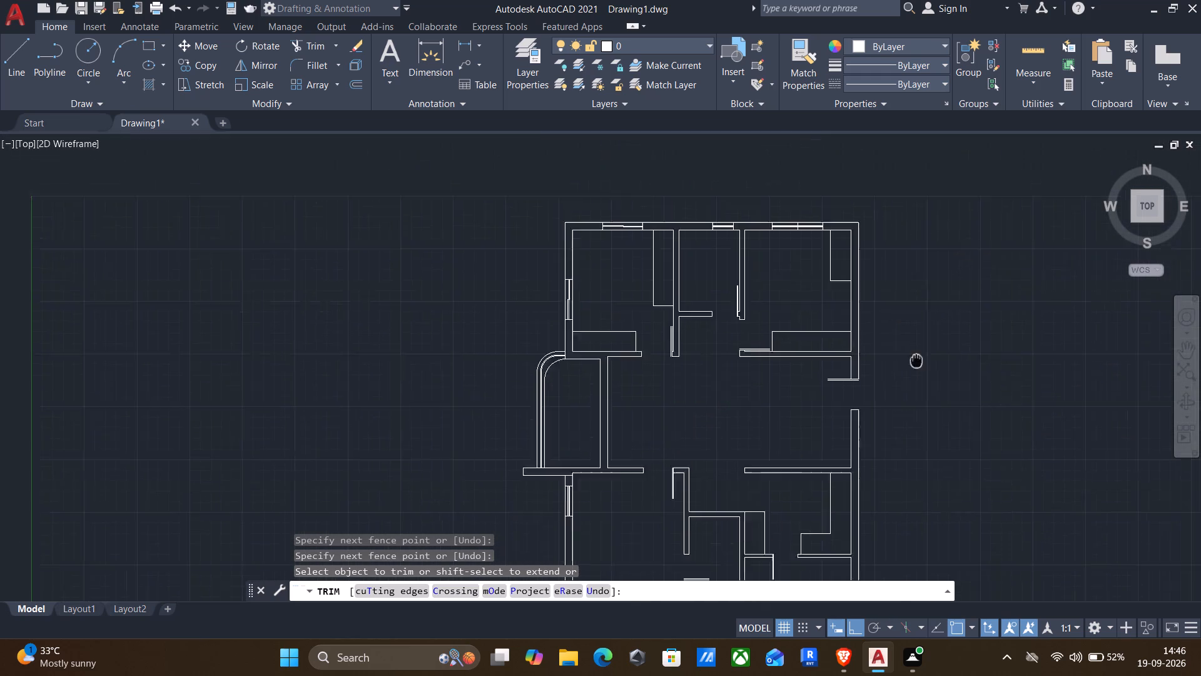
{"action": "middle_click_drag", "start_coordinate": [920, 367], "coordinate": [923, 379]}
{"action": "scroll", "coordinate": [803, 240], "scroll_direction": "up", "scroll_amount": 3}
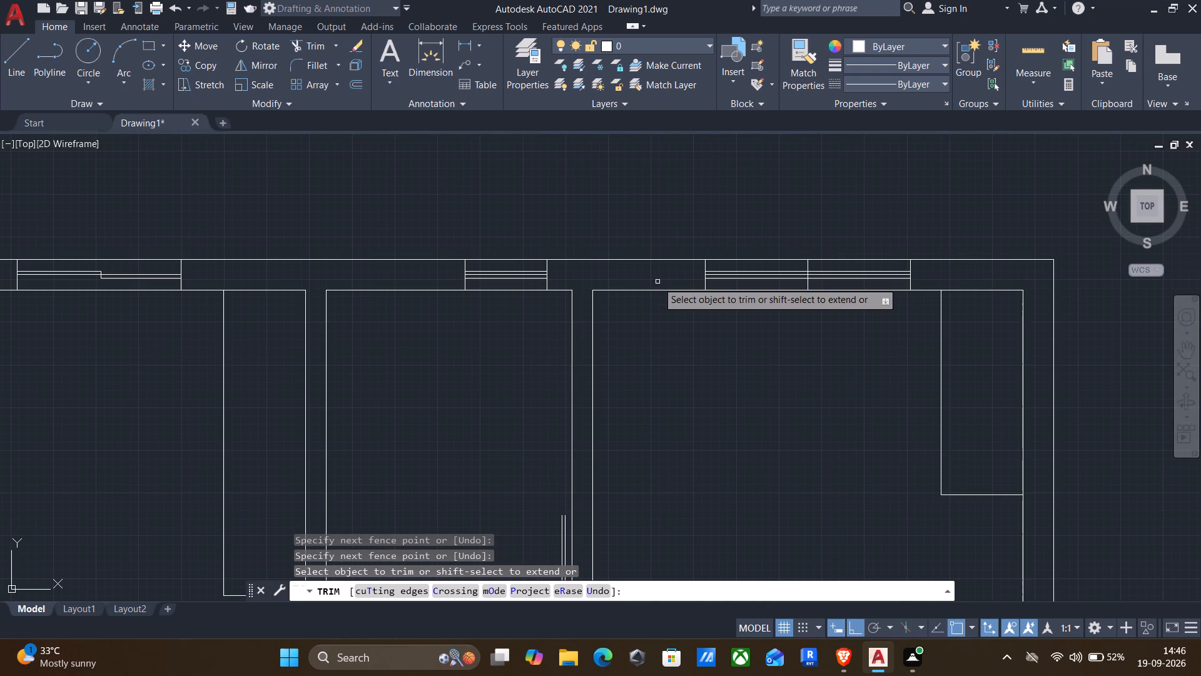
{"action": "scroll", "coordinate": [774, 286], "scroll_direction": "up", "scroll_amount": 2}
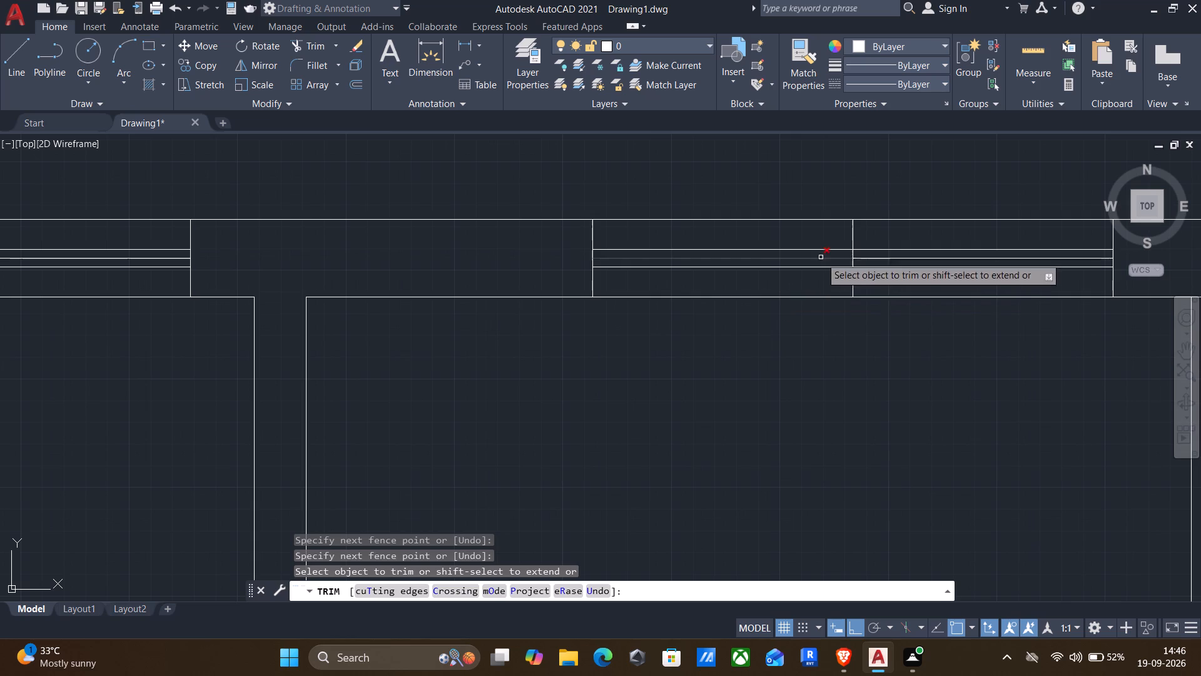
{"action": "scroll", "coordinate": [816, 277], "scroll_direction": "up", "scroll_amount": 1}
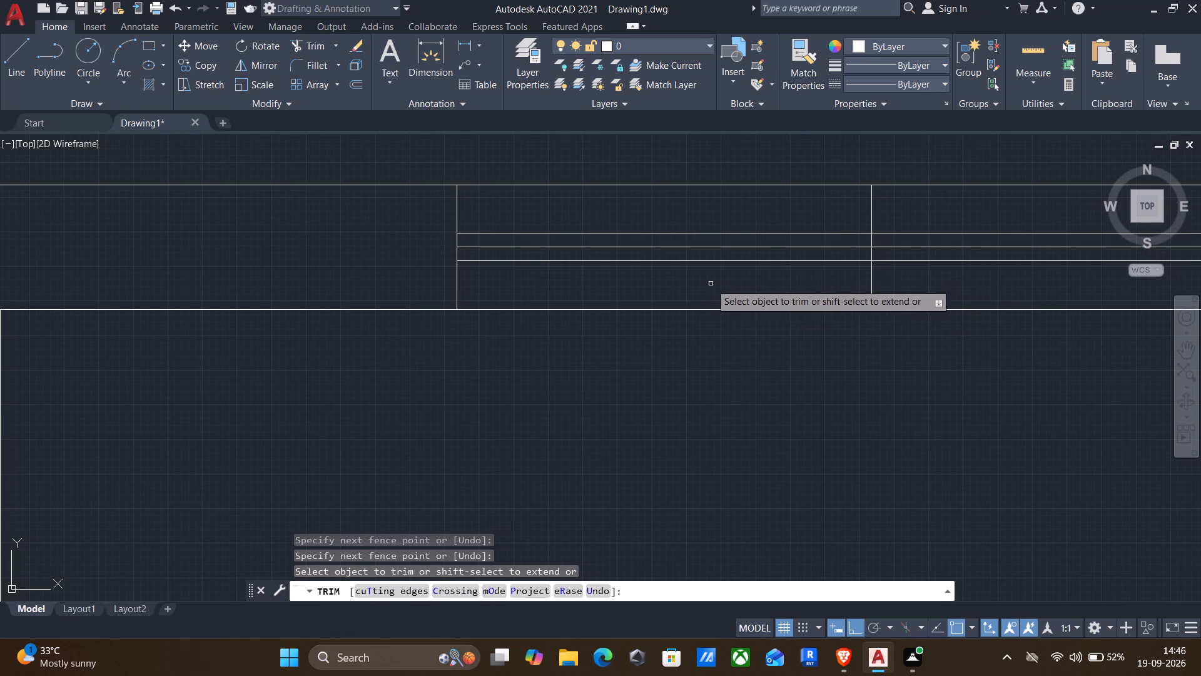
{"action": "left_click", "coordinate": [721, 258]}
{"action": "left_click", "coordinate": [715, 279]}
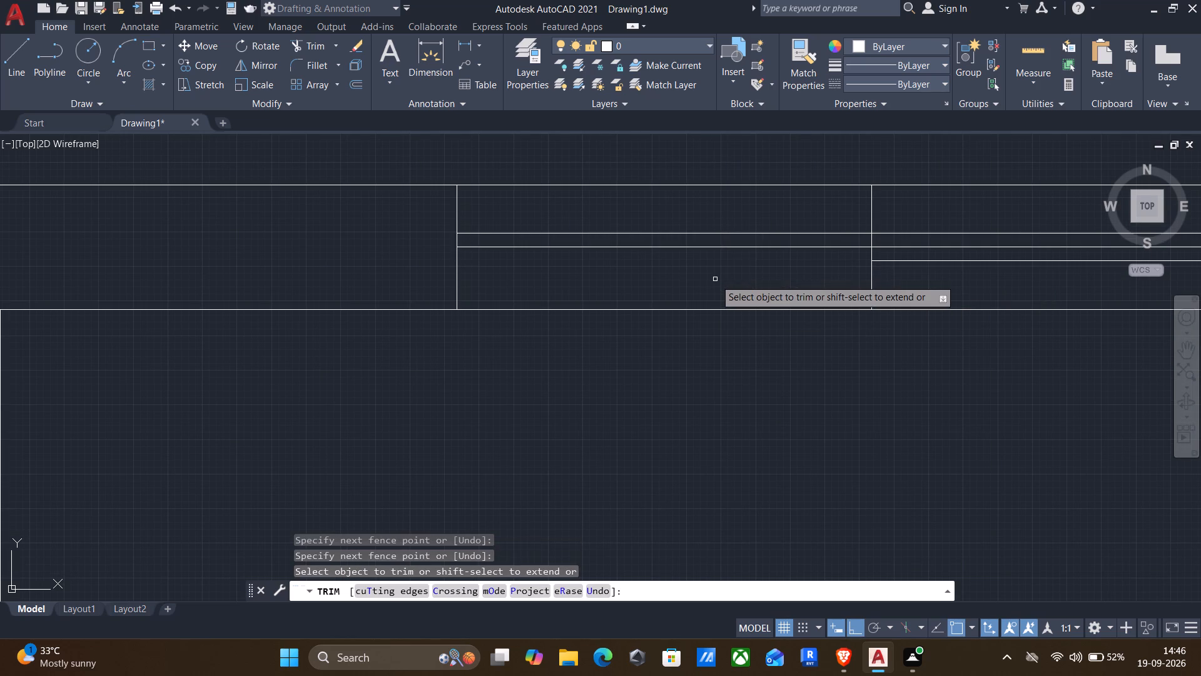
{"action": "left_click_drag", "start_coordinate": [928, 240], "coordinate": [924, 223]}
Examine the whole floor plan's walls, doors and windows, and end the trimming.
{"action": "scroll", "coordinate": [913, 293], "scroll_direction": "down", "scroll_amount": 1}
{"action": "middle_click_drag", "start_coordinate": [964, 373], "coordinate": [784, 240]}
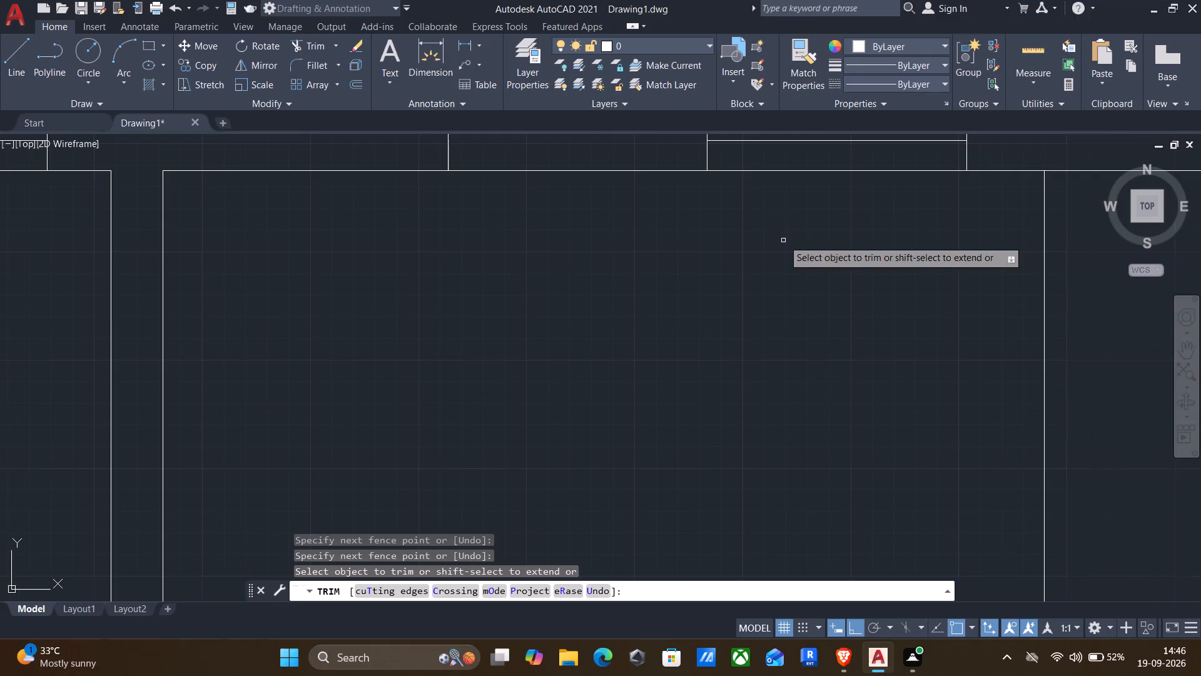
{"action": "scroll", "coordinate": [791, 273], "scroll_direction": "down", "scroll_amount": 2}
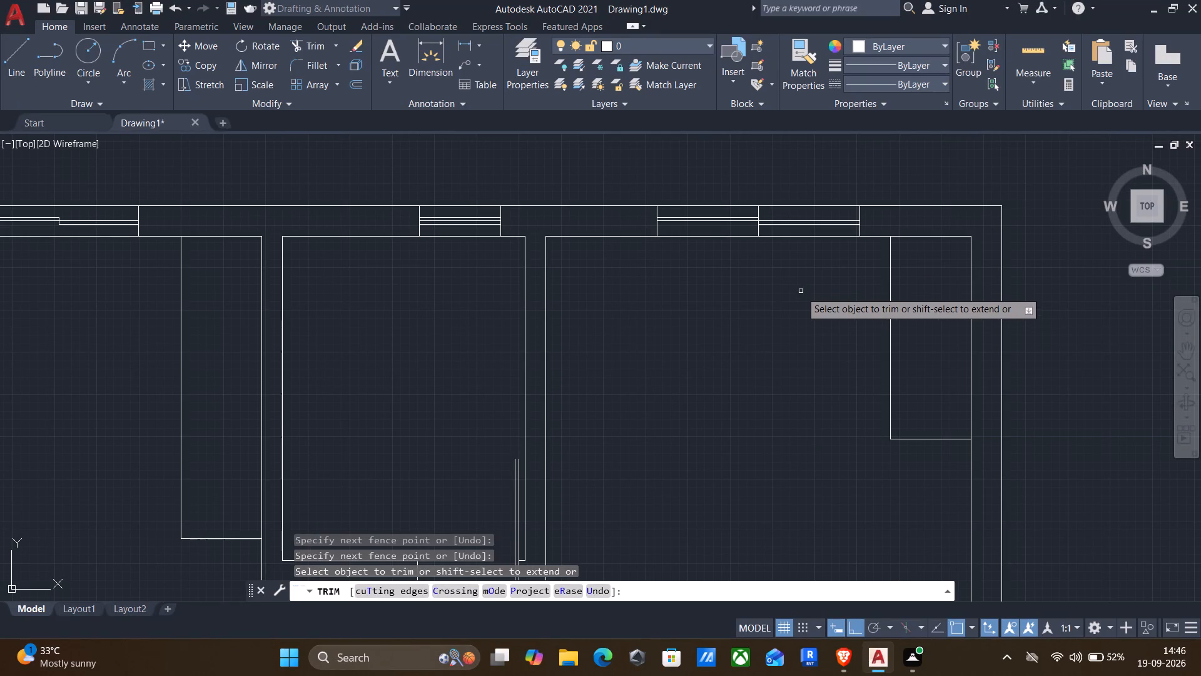
{"action": "scroll", "coordinate": [805, 319], "scroll_direction": "down", "scroll_amount": 1}
{"action": "middle_click_drag", "start_coordinate": [789, 368], "coordinate": [817, 313]}
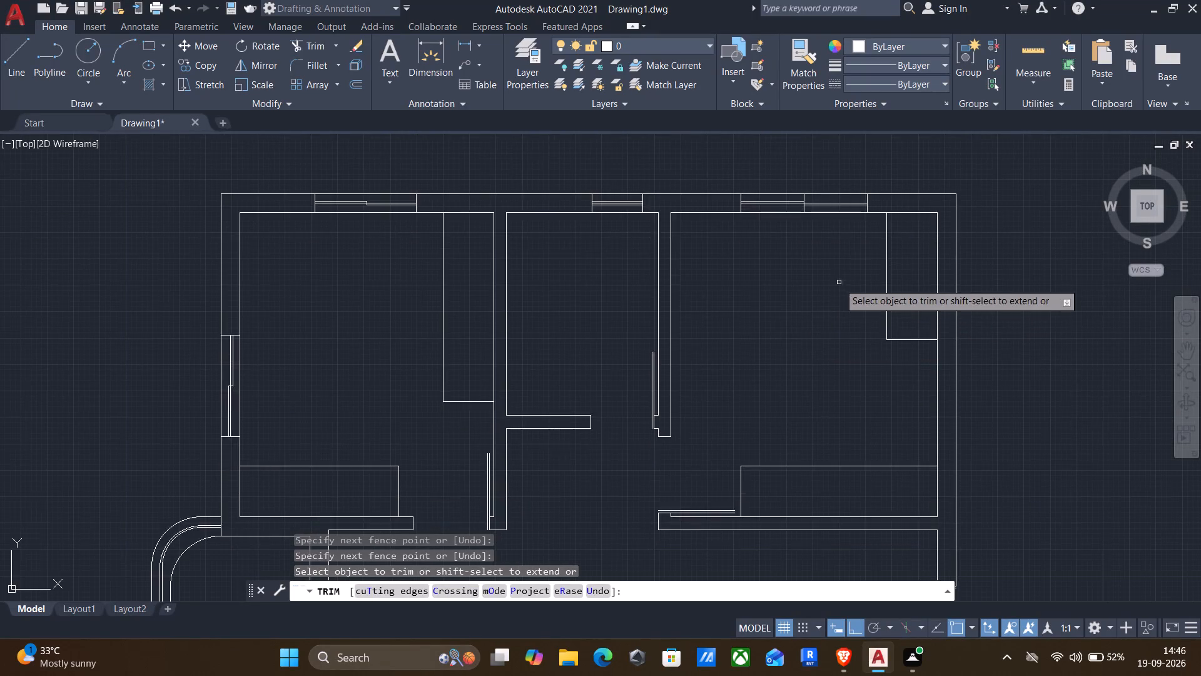
{"action": "scroll", "coordinate": [799, 297], "scroll_direction": "down", "scroll_amount": 1}
{"action": "middle_click_drag", "start_coordinate": [789, 311], "coordinate": [814, 219]}
{"action": "middle_click_drag", "start_coordinate": [758, 386], "coordinate": [784, 335]}
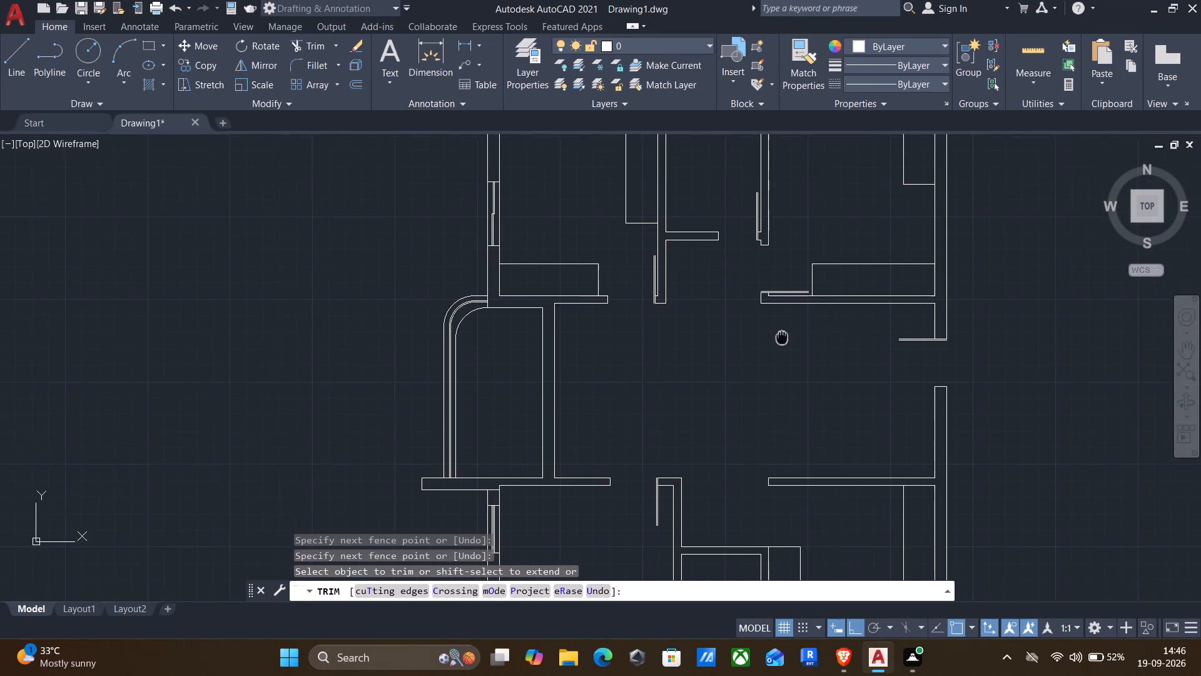
{"action": "middle_click_drag", "start_coordinate": [784, 335], "coordinate": [785, 334]}
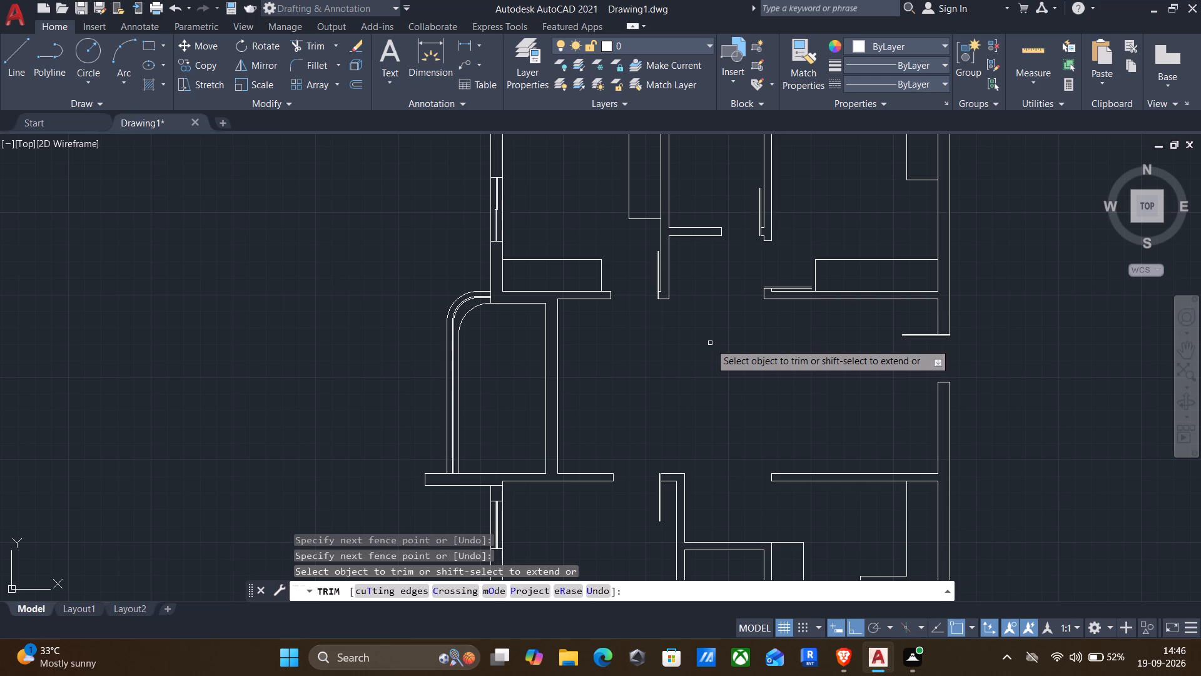
{"action": "scroll", "coordinate": [710, 344], "scroll_direction": "down", "scroll_amount": 1}
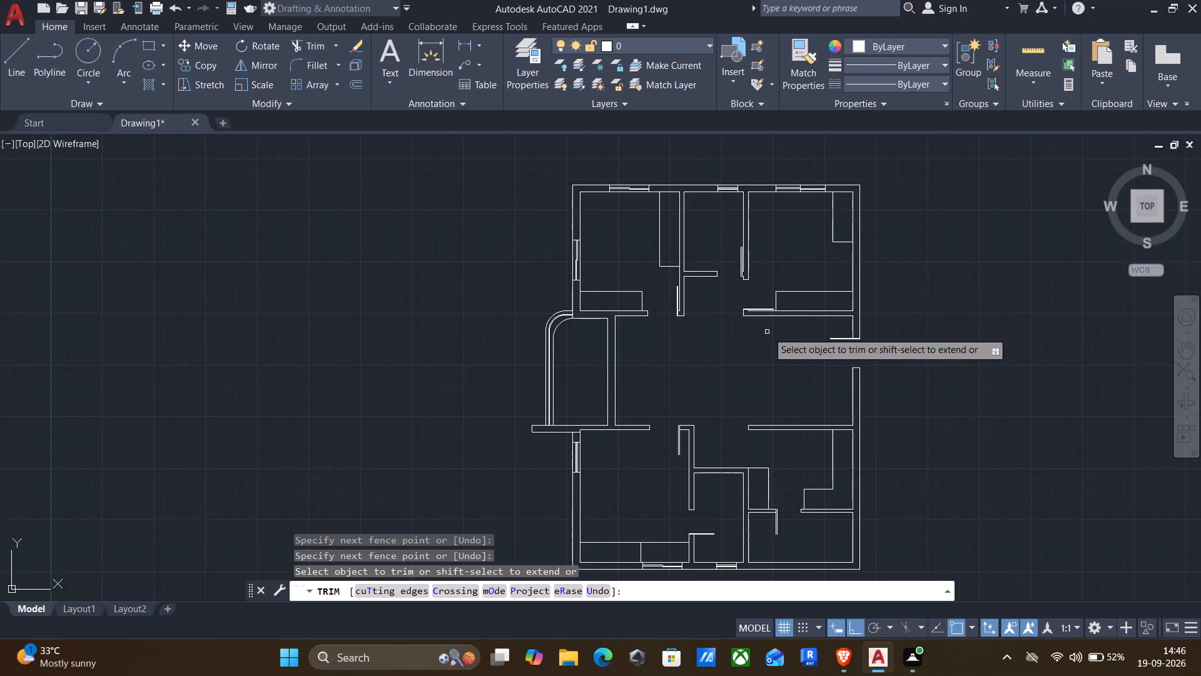
{"action": "middle_click_drag", "start_coordinate": [769, 332], "coordinate": [714, 296]}
{"action": "scroll", "coordinate": [780, 310], "scroll_direction": "down", "scroll_amount": 1}
{"action": "middle_click_drag", "start_coordinate": [789, 305], "coordinate": [799, 301]}
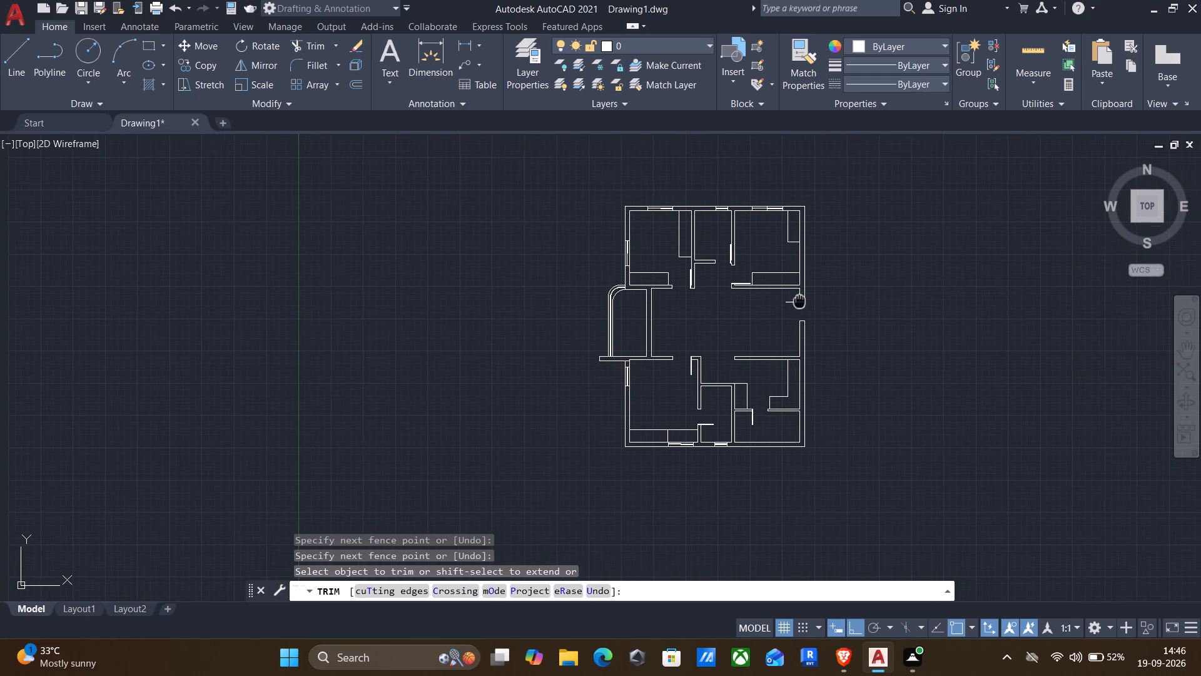
{"action": "middle_click_drag", "start_coordinate": [799, 301], "coordinate": [803, 299]}
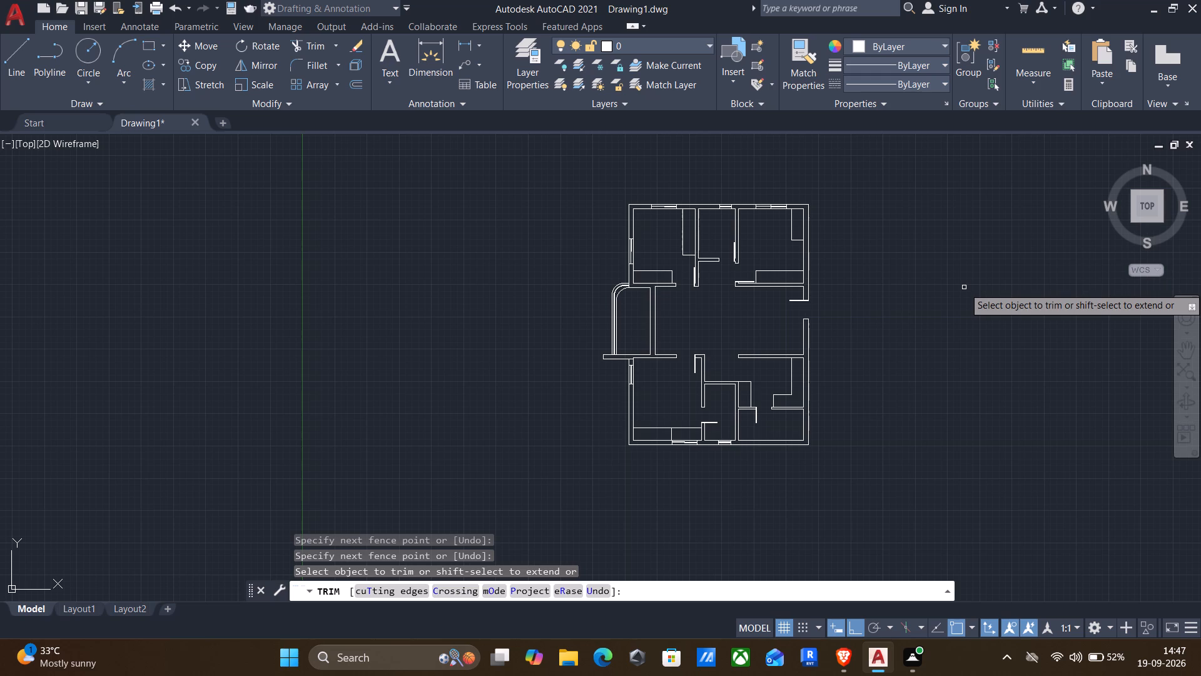
{"action": "key", "text": "Escape"}
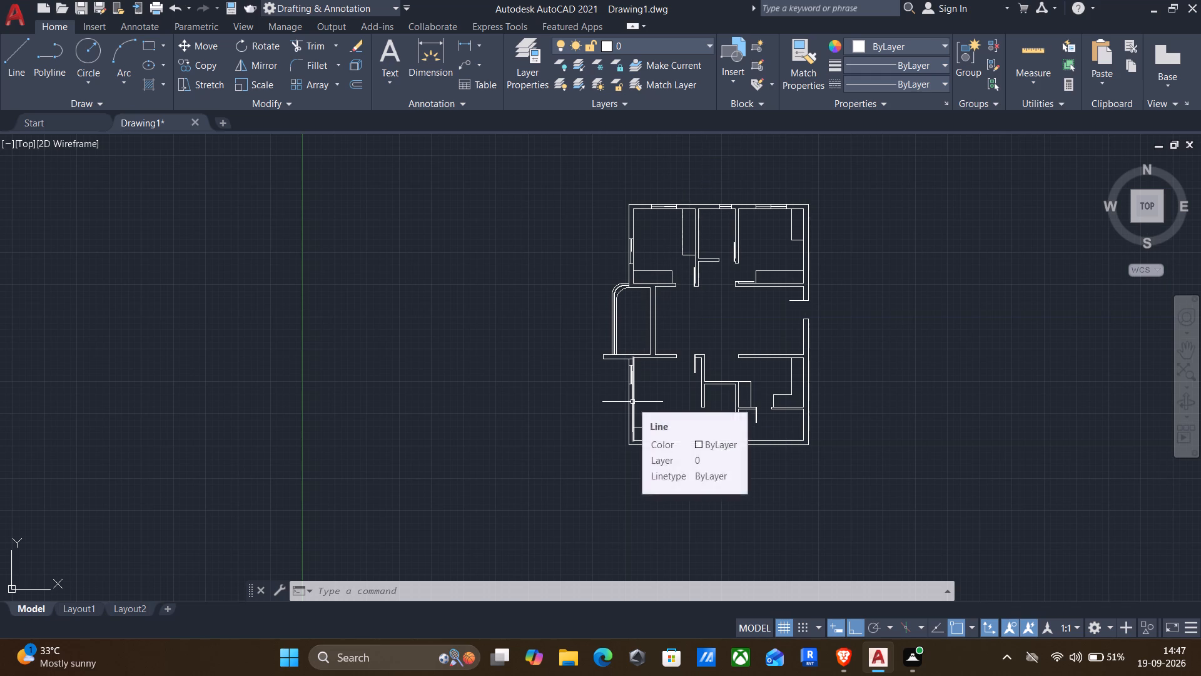
Draw the projection outline above the upper-middle room: 1'6" and 1' segments up the left side, about 7'-1" across, and back down to the wall.
{"action": "scroll", "coordinate": [667, 287], "scroll_direction": "up", "scroll_amount": 1}
{"action": "middle_click_drag", "start_coordinate": [688, 233], "coordinate": [678, 264]}
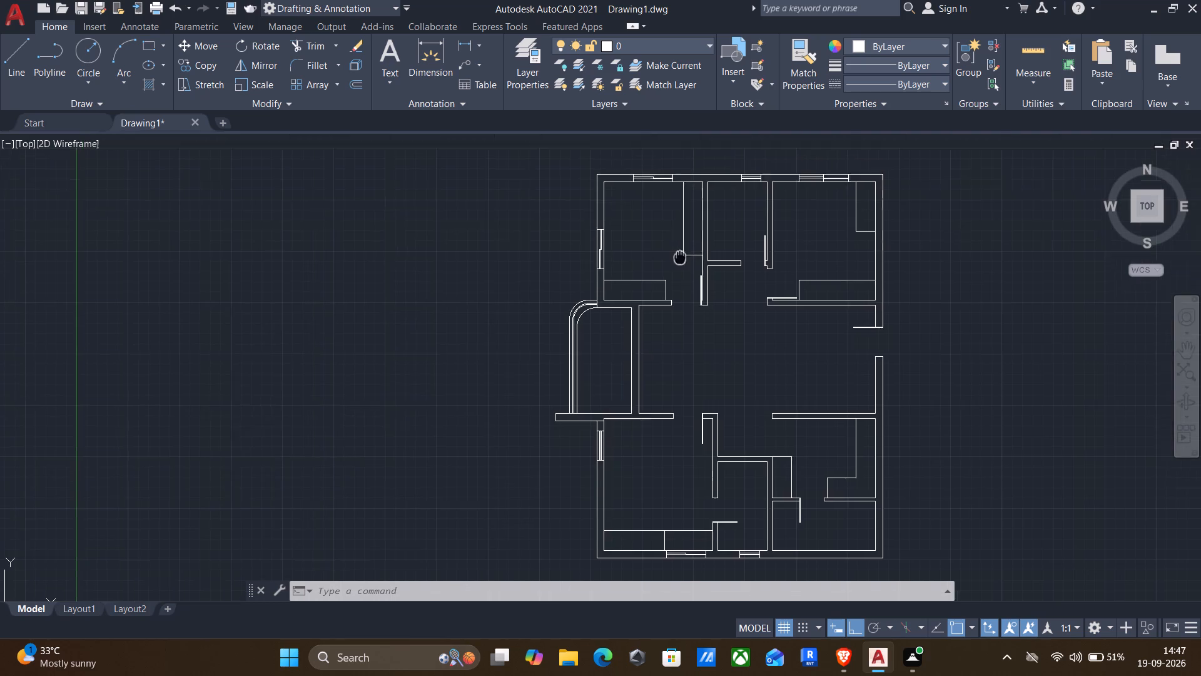
{"action": "middle_click_drag", "start_coordinate": [678, 264], "coordinate": [673, 346]}
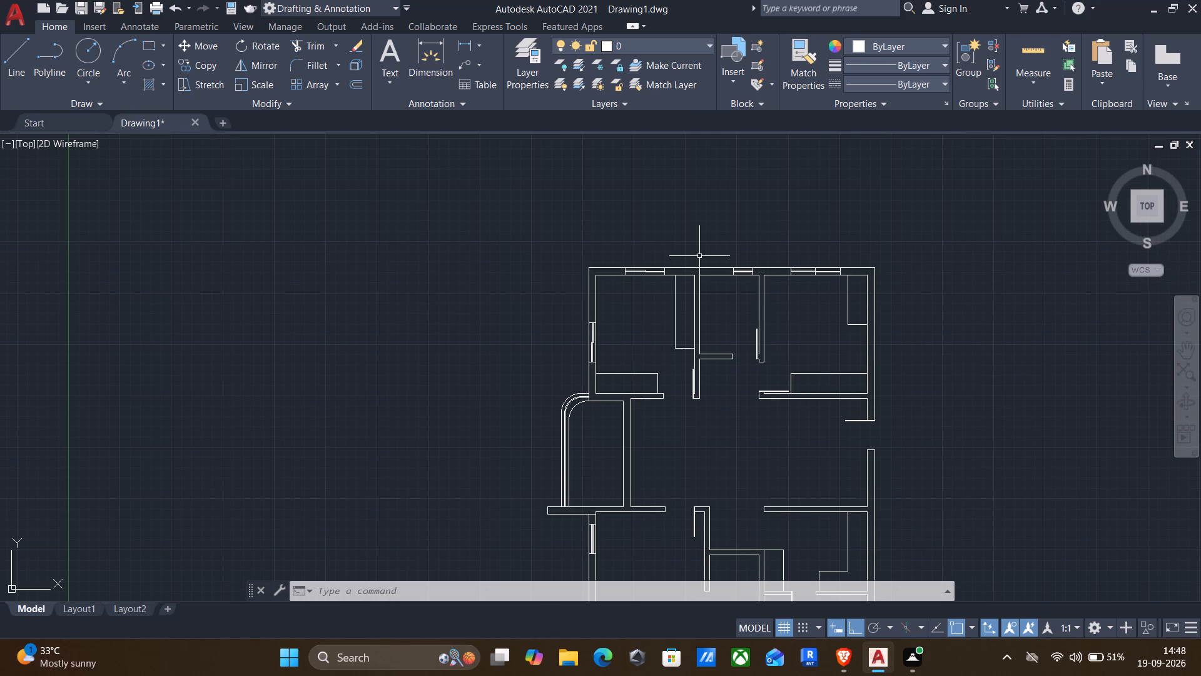
{"action": "key", "text": "l"}
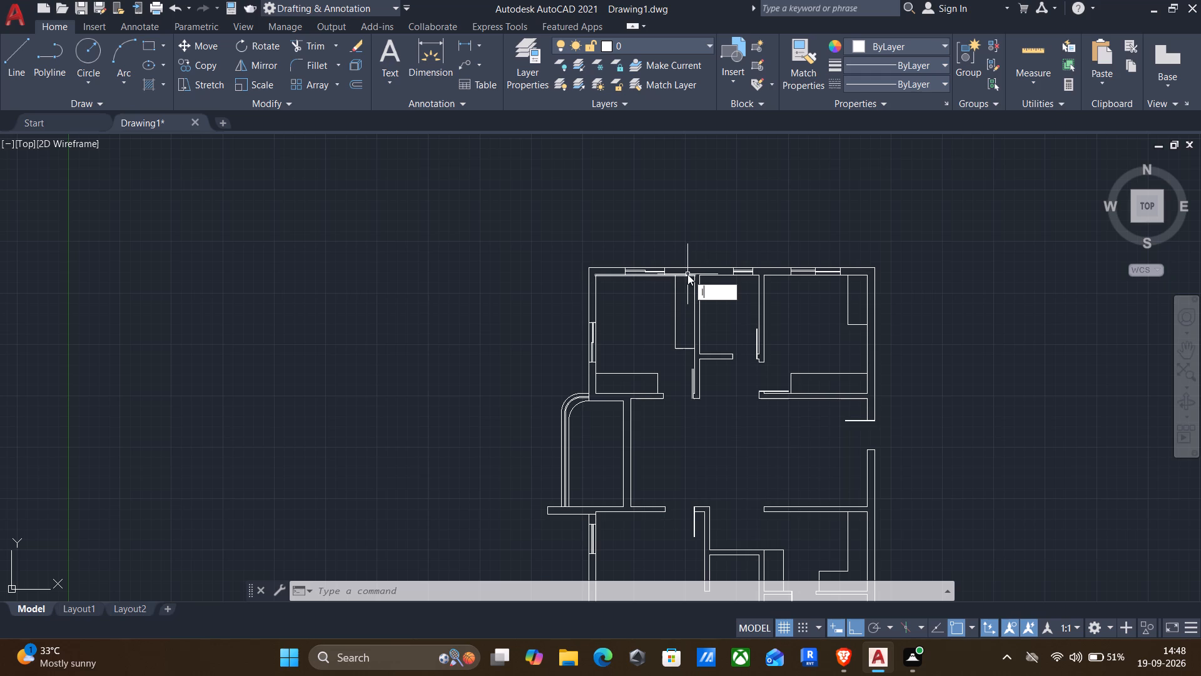
{"action": "key", "text": "Return"}
{"action": "scroll", "coordinate": [691, 276], "scroll_direction": "up", "scroll_amount": 2}
{"action": "left_click", "coordinate": [691, 277]}
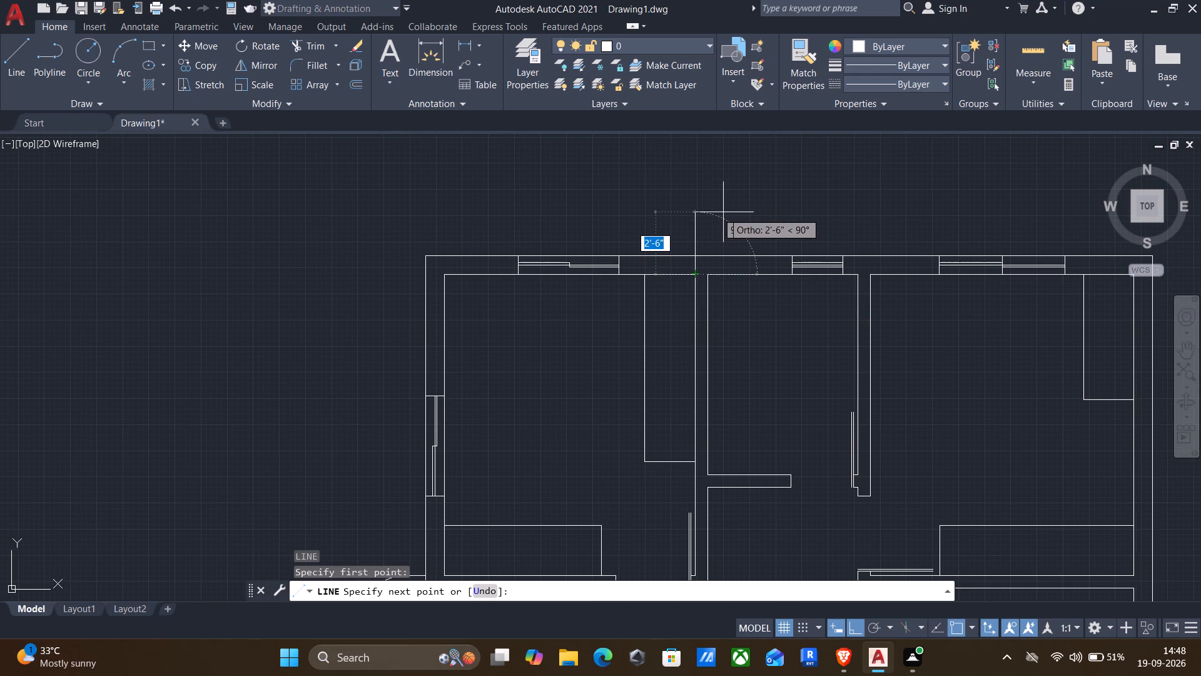
{"action": "type", "text": "1'"}
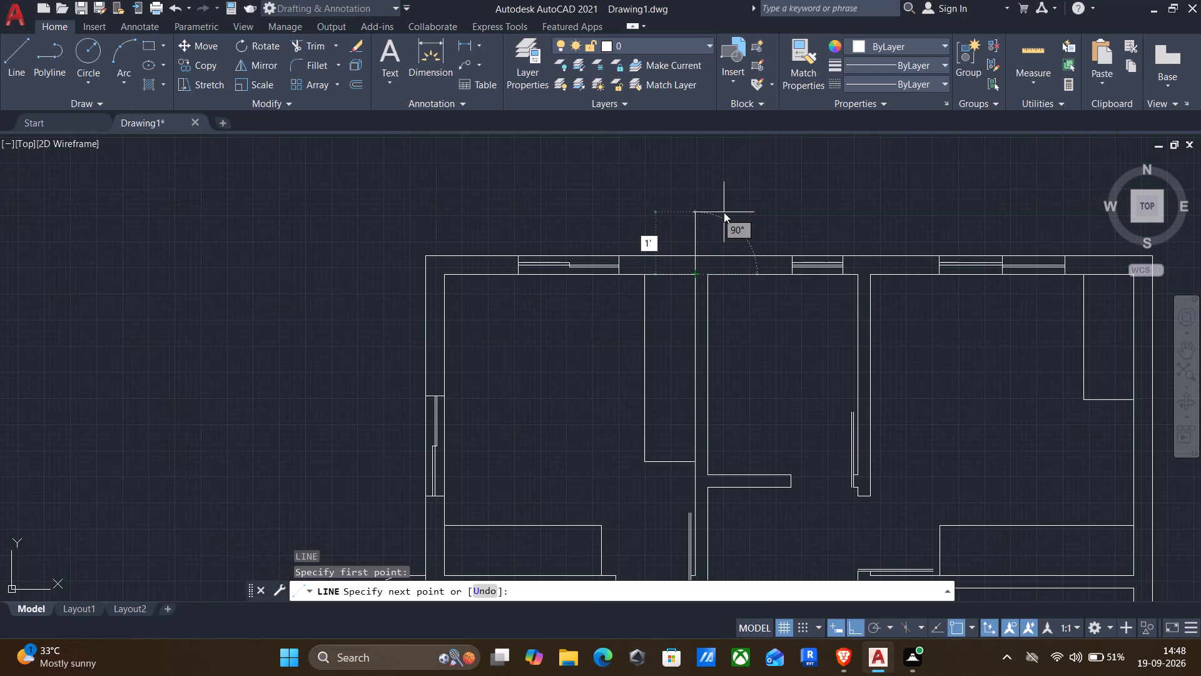
{"action": "type", "text": "6\""}
{"action": "key", "text": "Return"}
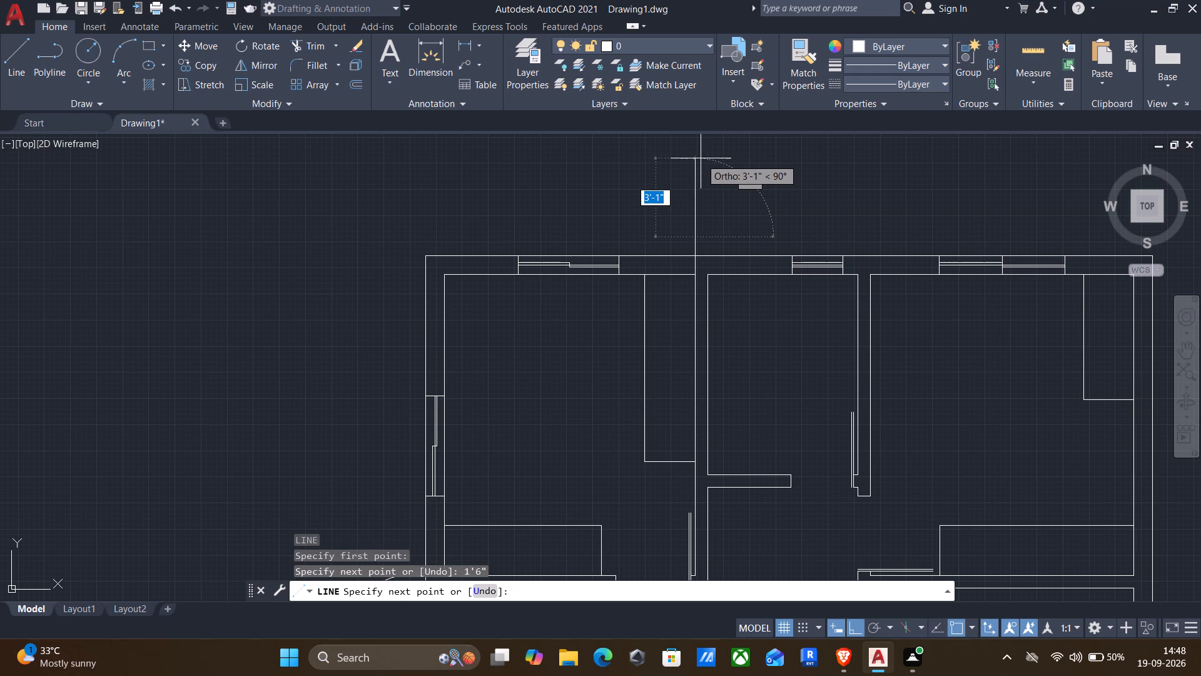
{"action": "key", "text": "1"}
{"action": "key", "text": "apostrophe"}
{"action": "key", "text": "Return"}
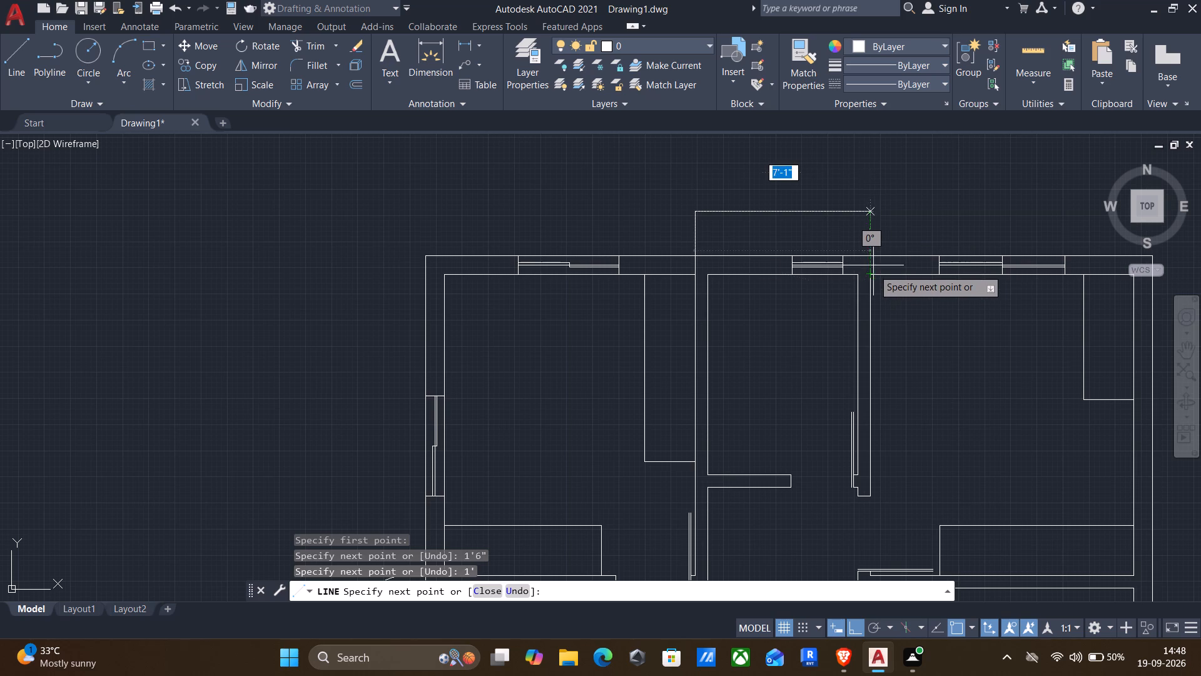
{"action": "left_click", "coordinate": [873, 212]}
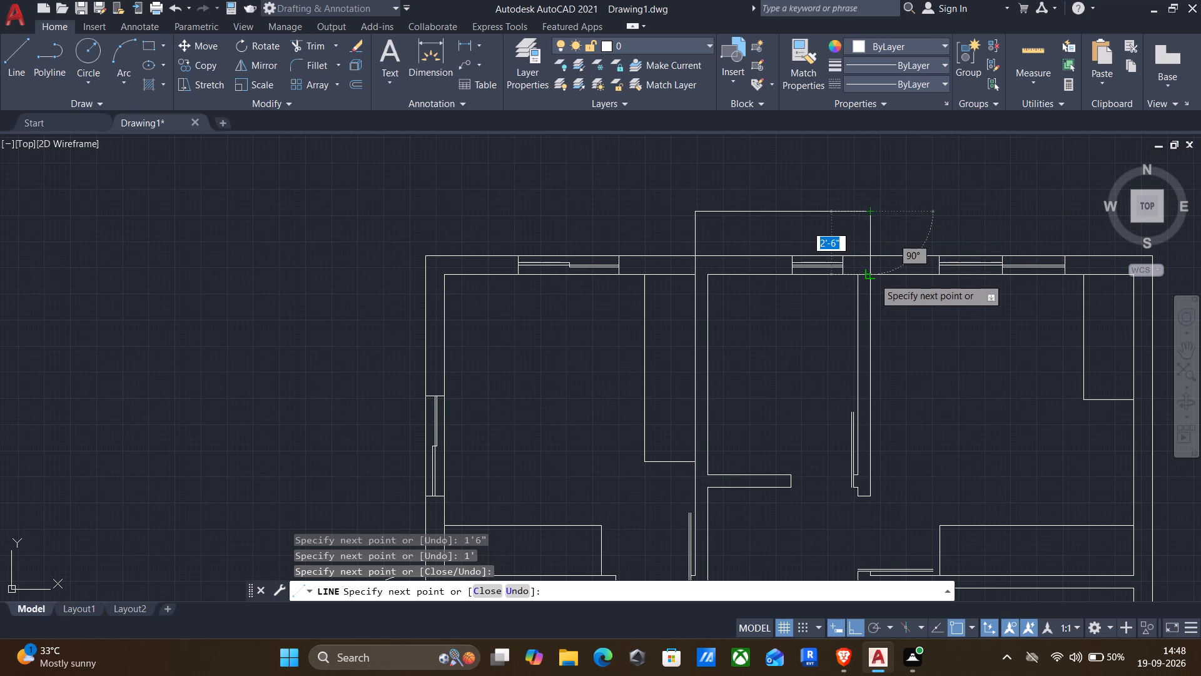
{"action": "left_click", "coordinate": [874, 279]}
{"action": "key", "text": "Return"}
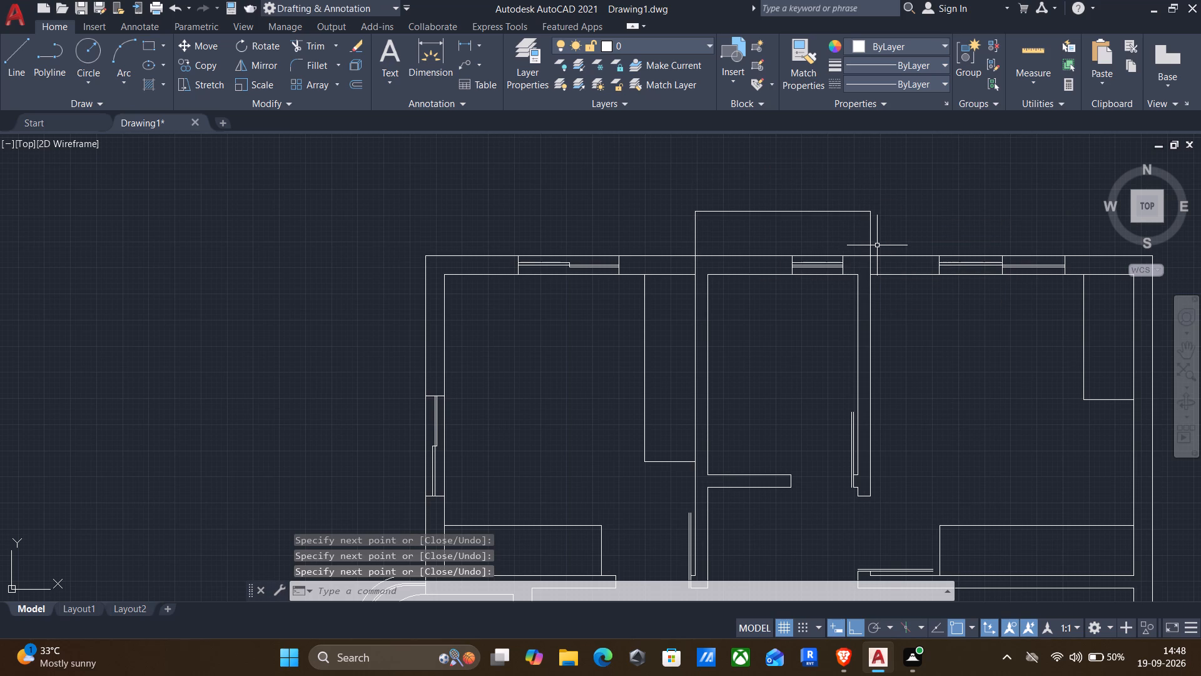
Offset the projection's right, left and top lines 6" inward to form its wall thickness.
{"action": "key", "text": "o"}
{"action": "key", "text": "Return"}
{"action": "left_click", "coordinate": [877, 245]}
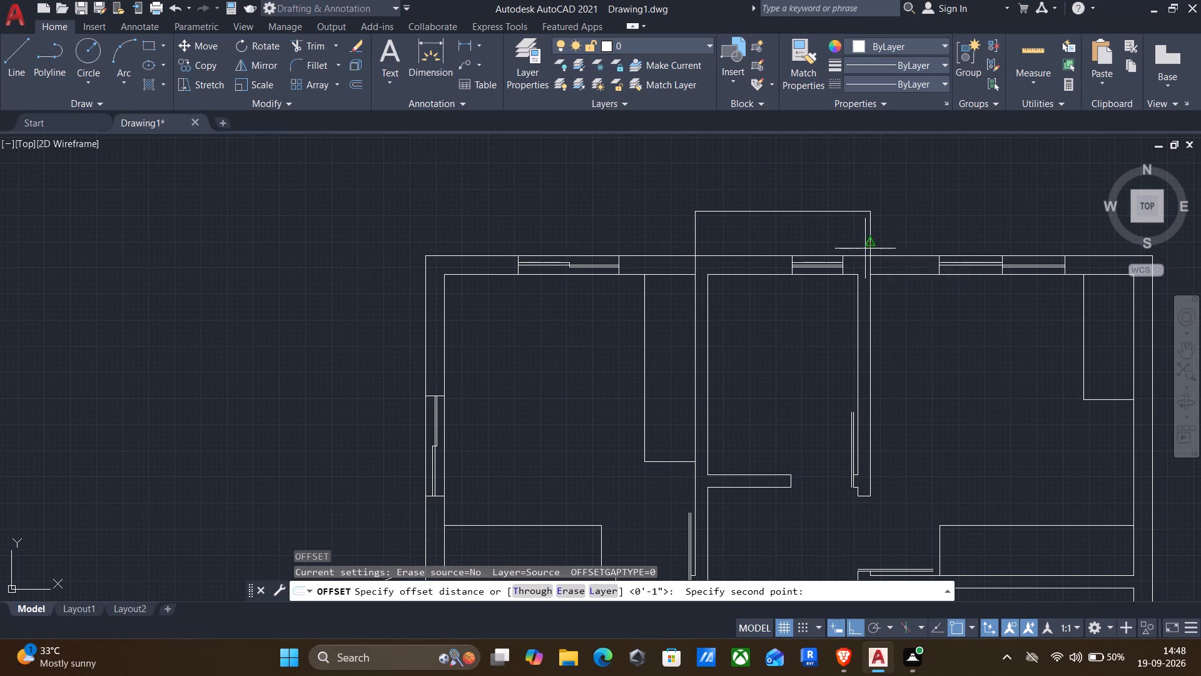
{"action": "left_click", "coordinate": [859, 251]}
{"action": "left_click", "coordinate": [870, 236]}
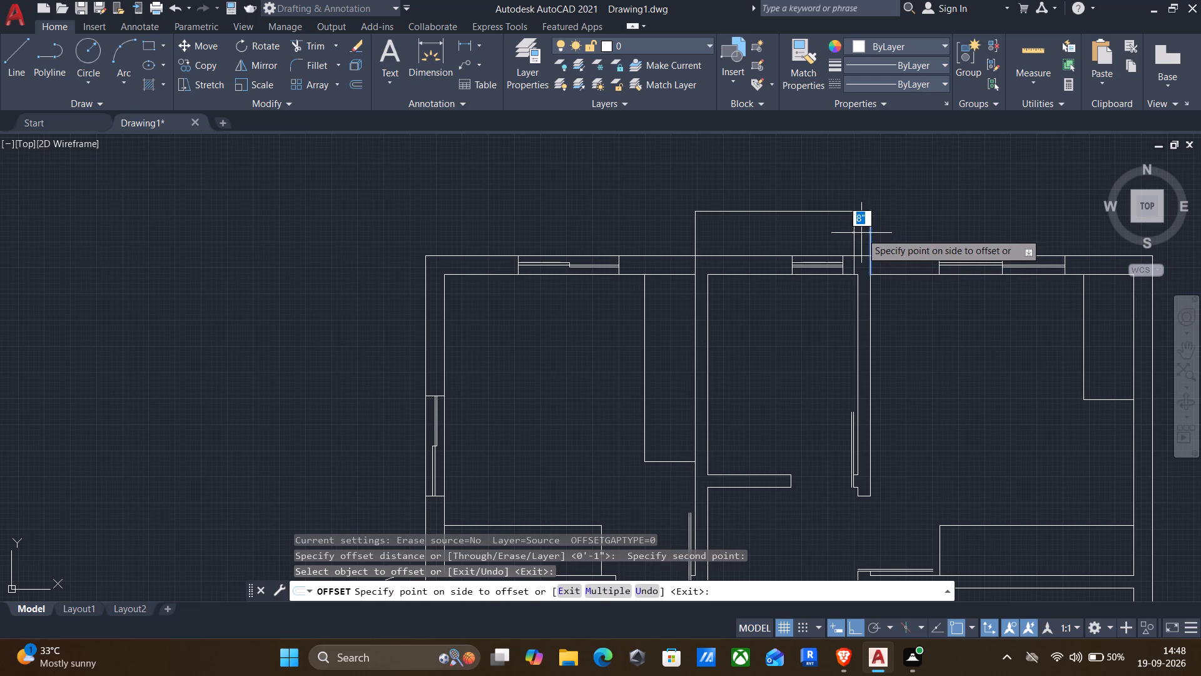
{"action": "key", "text": "6"}
{"action": "key", "text": "shift+quotedbl"}
{"action": "key", "text": "Return"}
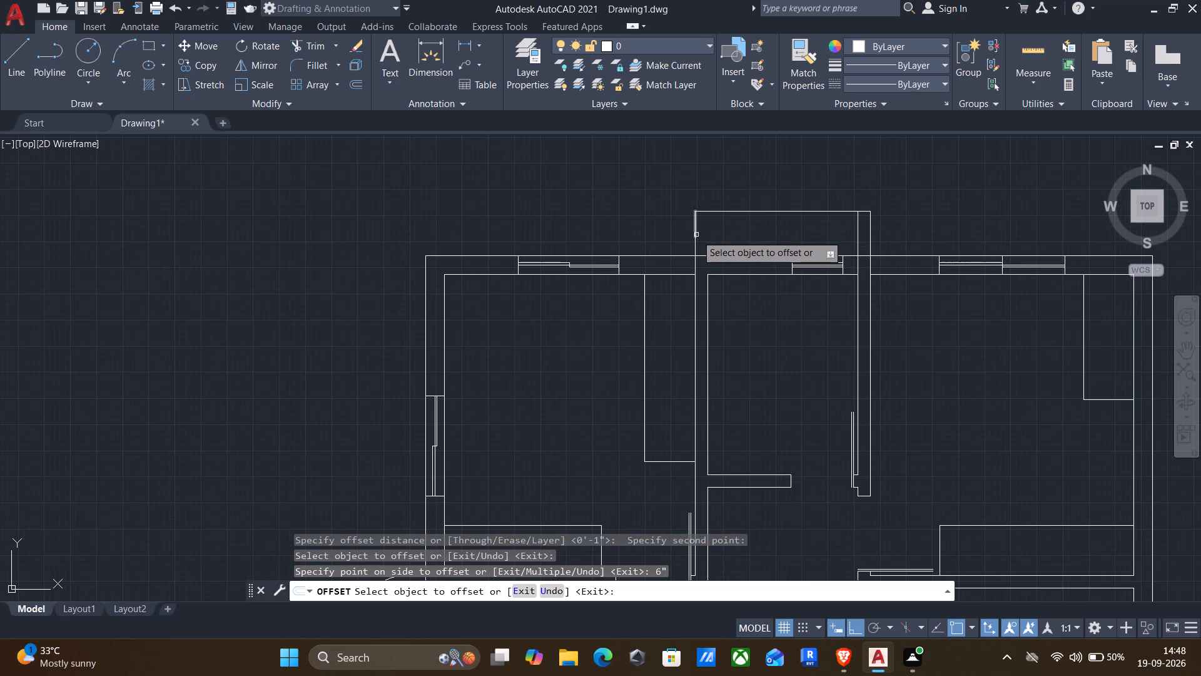
{"action": "left_click", "coordinate": [694, 237]}
{"action": "key", "text": "6"}
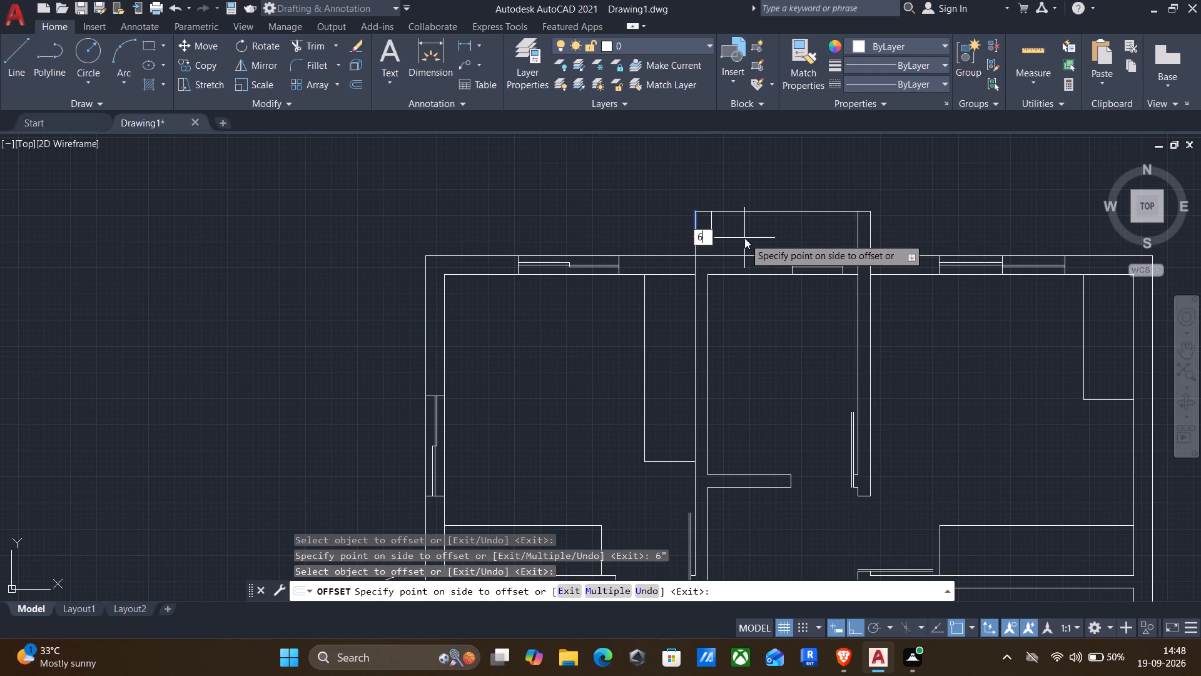
{"action": "key", "text": "shift+quotedbl"}
{"action": "key", "text": "Return"}
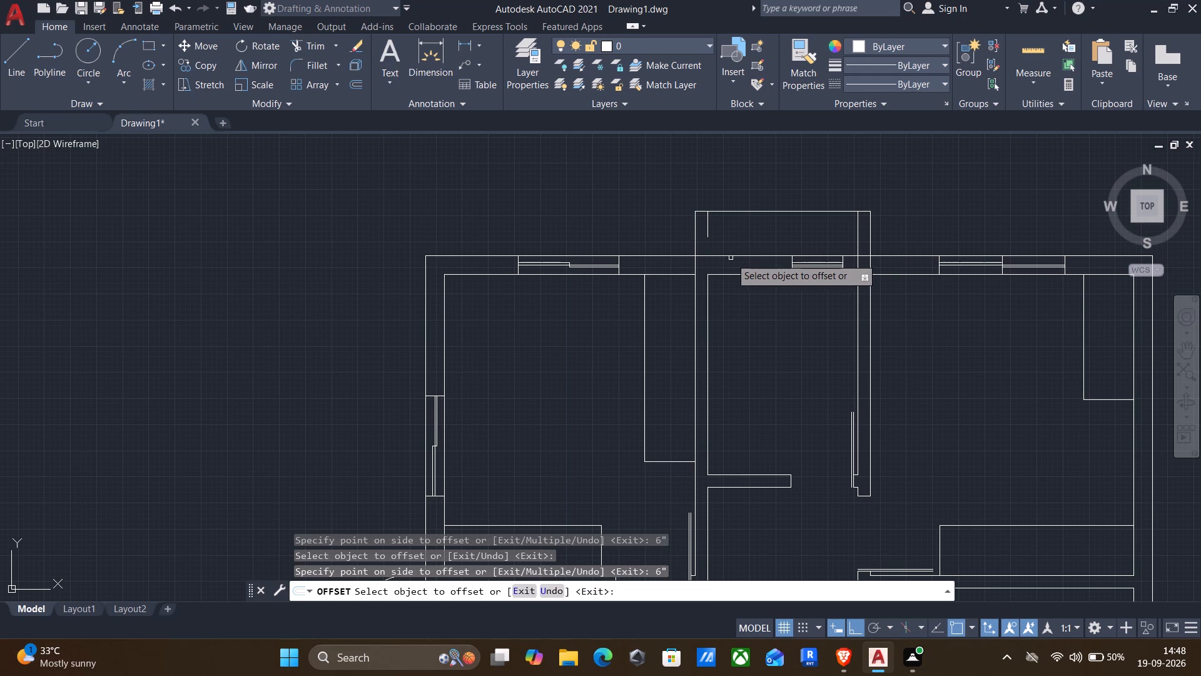
{"action": "left_click", "coordinate": [724, 210]}
{"action": "key", "text": "6"}
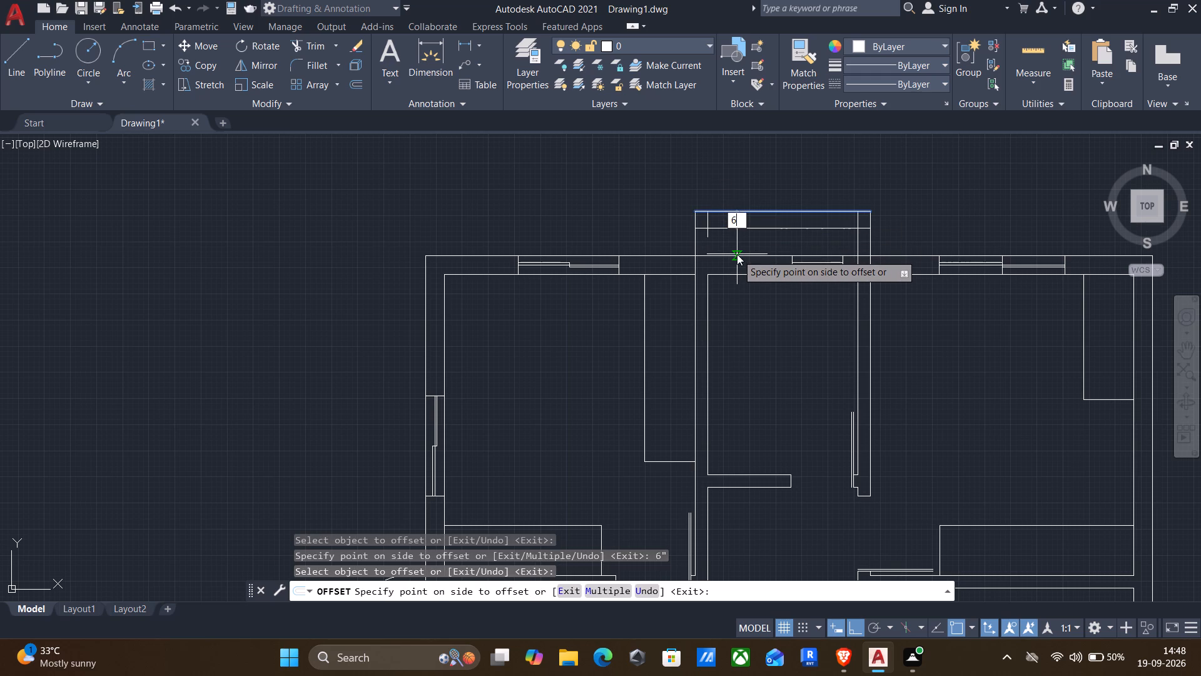
{"action": "key", "text": "shift+quotedbl"}
{"action": "key", "text": "Return"}
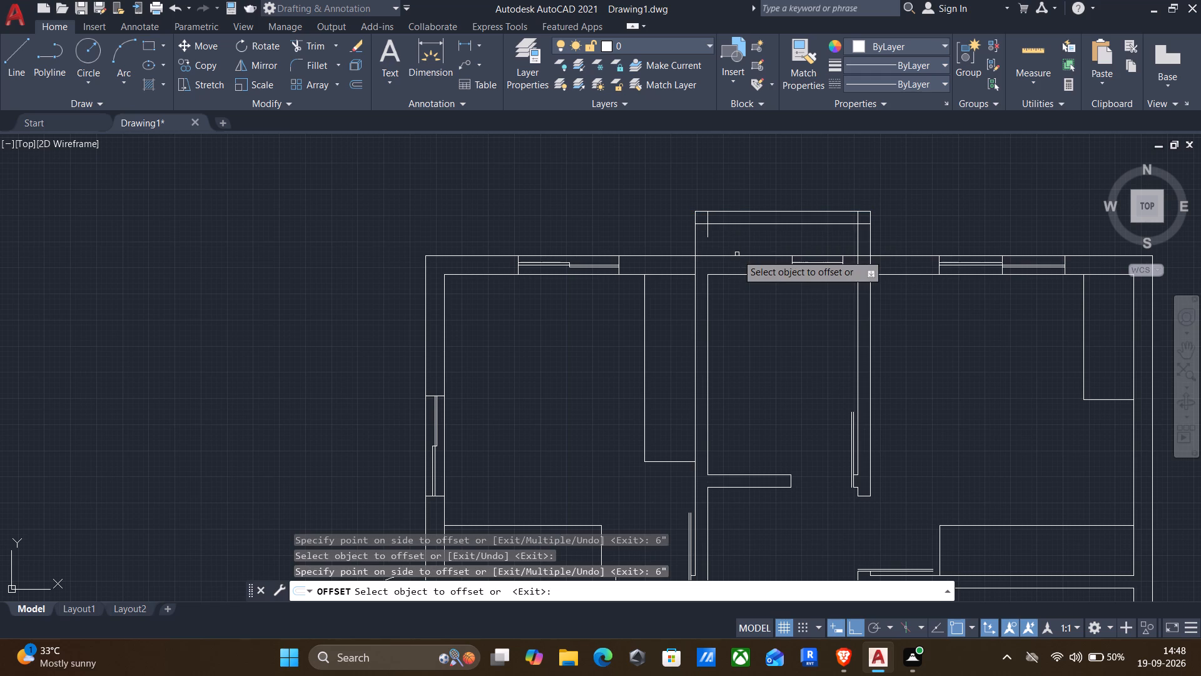
{"action": "key", "text": "Return"}
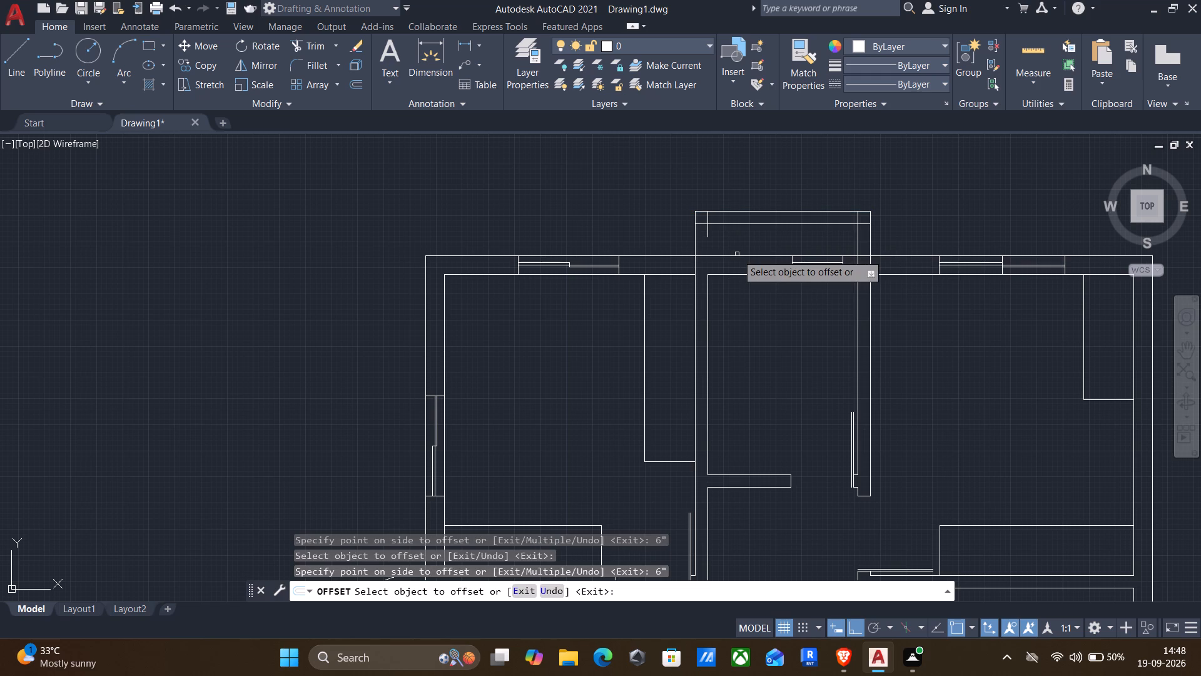
Extend the projection's left inner wall line down to the outer line of the top wall.
{"action": "type", "text": "ex"}
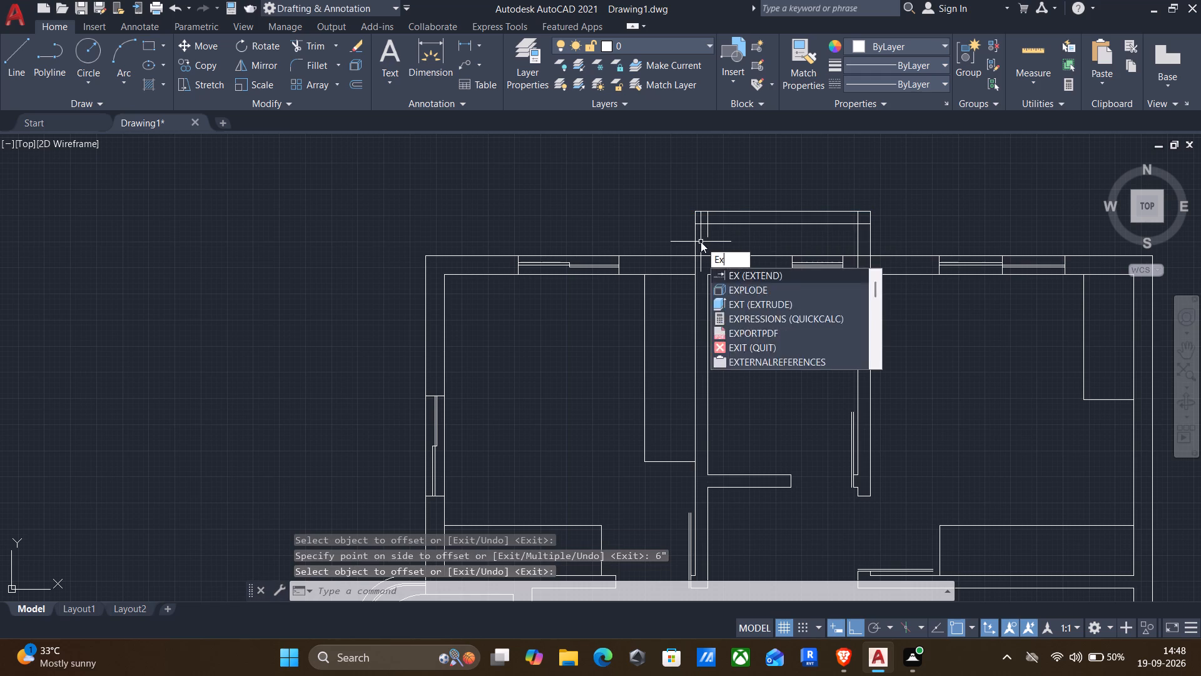
{"action": "key", "text": "Return"}
{"action": "scroll", "coordinate": [714, 235], "scroll_direction": "up", "scroll_amount": 2}
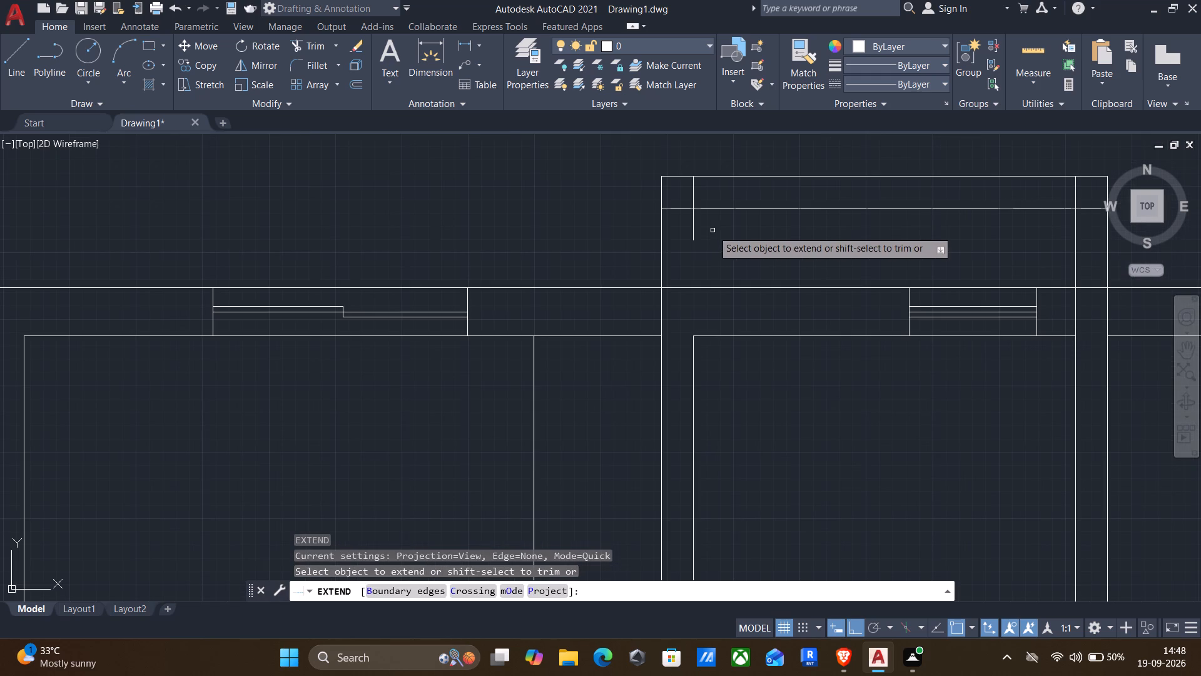
{"action": "left_click_drag", "start_coordinate": [697, 232], "coordinate": [687, 227]}
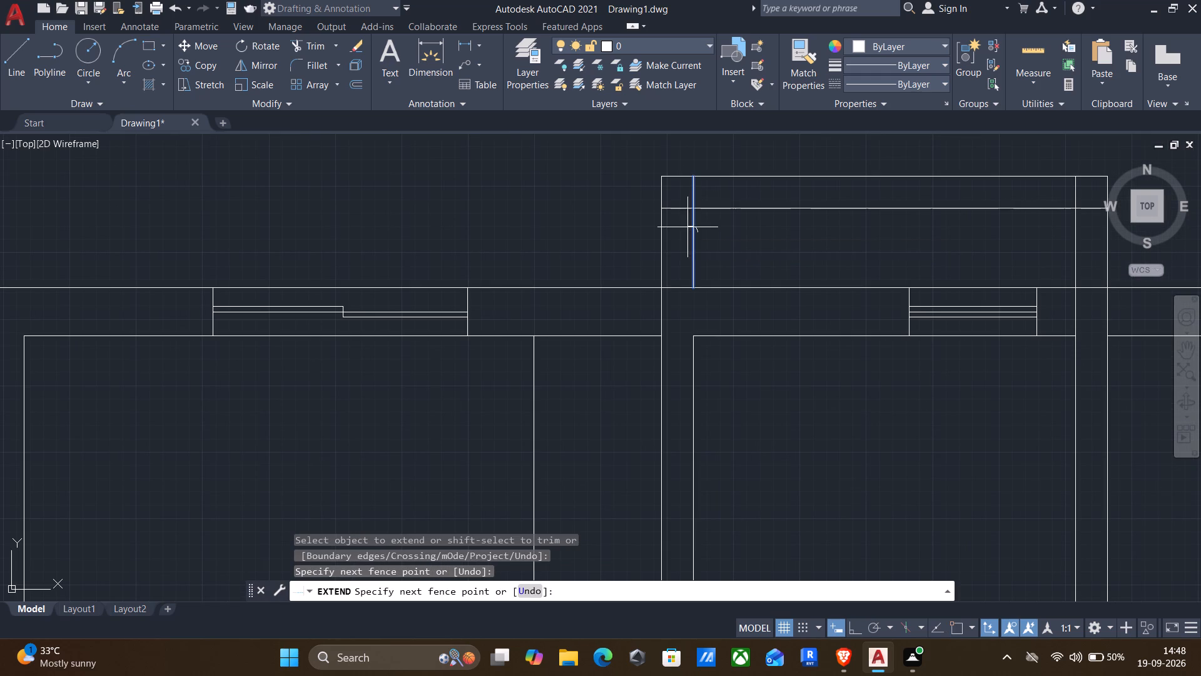
{"action": "left_click_drag", "start_coordinate": [687, 227], "coordinate": [686, 227]}
{"action": "key", "text": "Escape"}
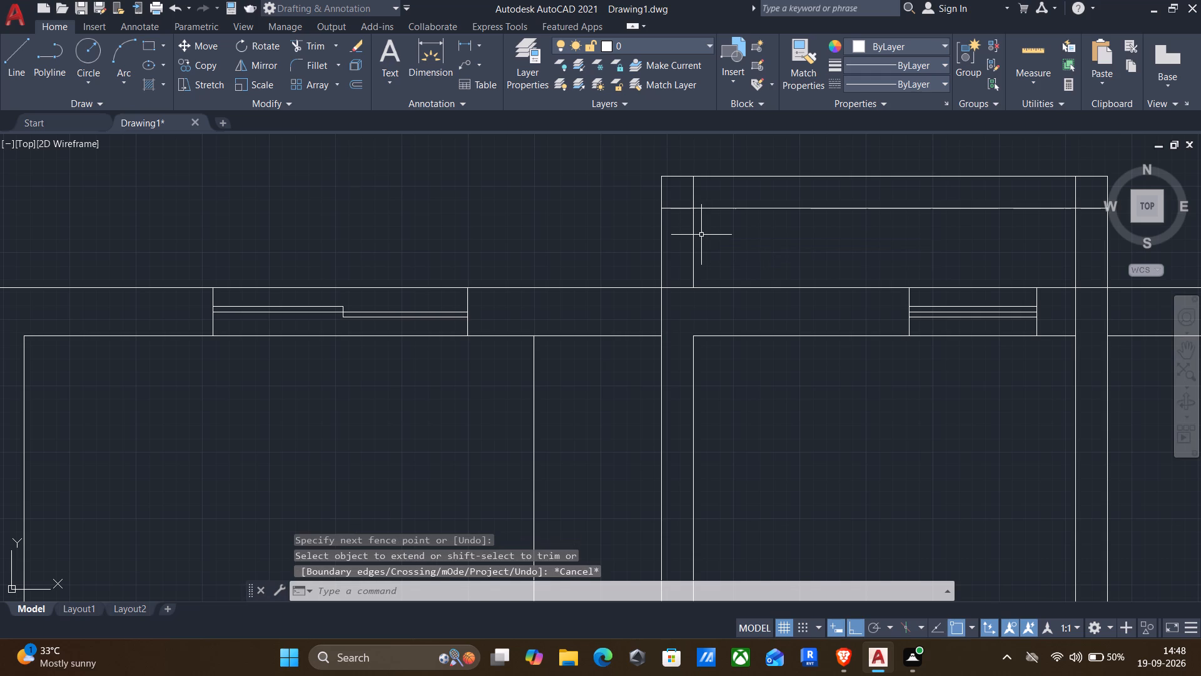
Trim the overlapping inner wall lines at the projection's upper-left and upper-right corners.
{"action": "type", "text": "tr"}
{"action": "key", "text": "Return"}
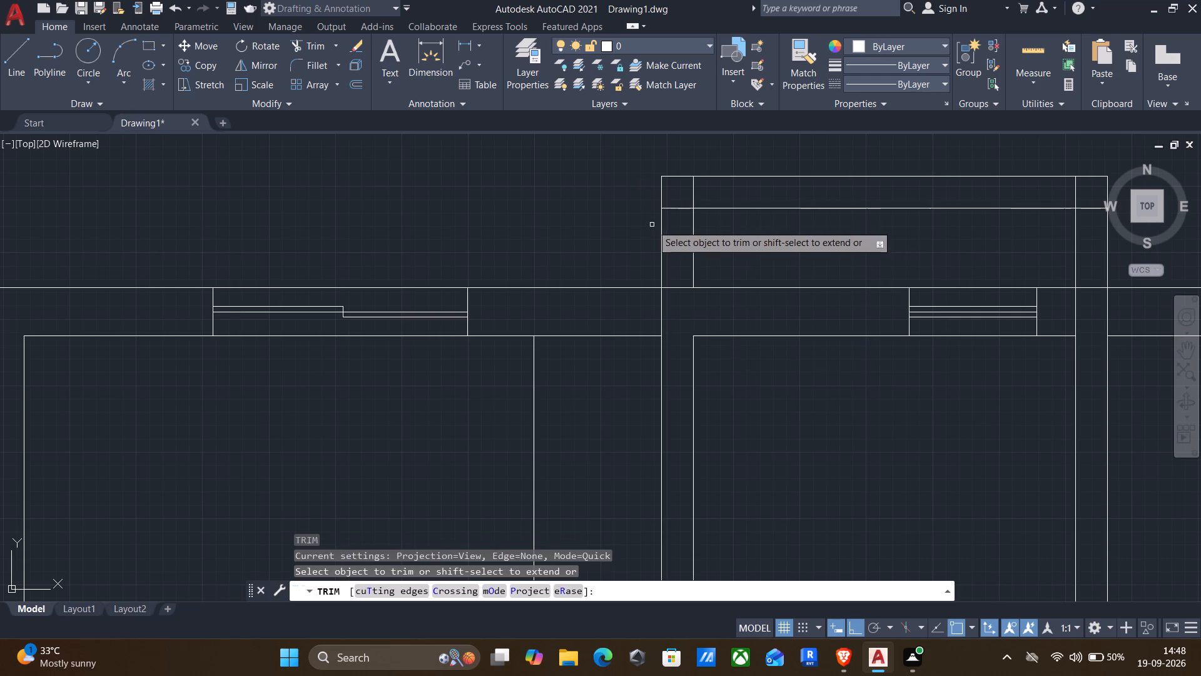
{"action": "scroll", "coordinate": [679, 209], "scroll_direction": "up", "scroll_amount": 1}
{"action": "left_click_drag", "start_coordinate": [679, 236], "coordinate": [708, 183]}
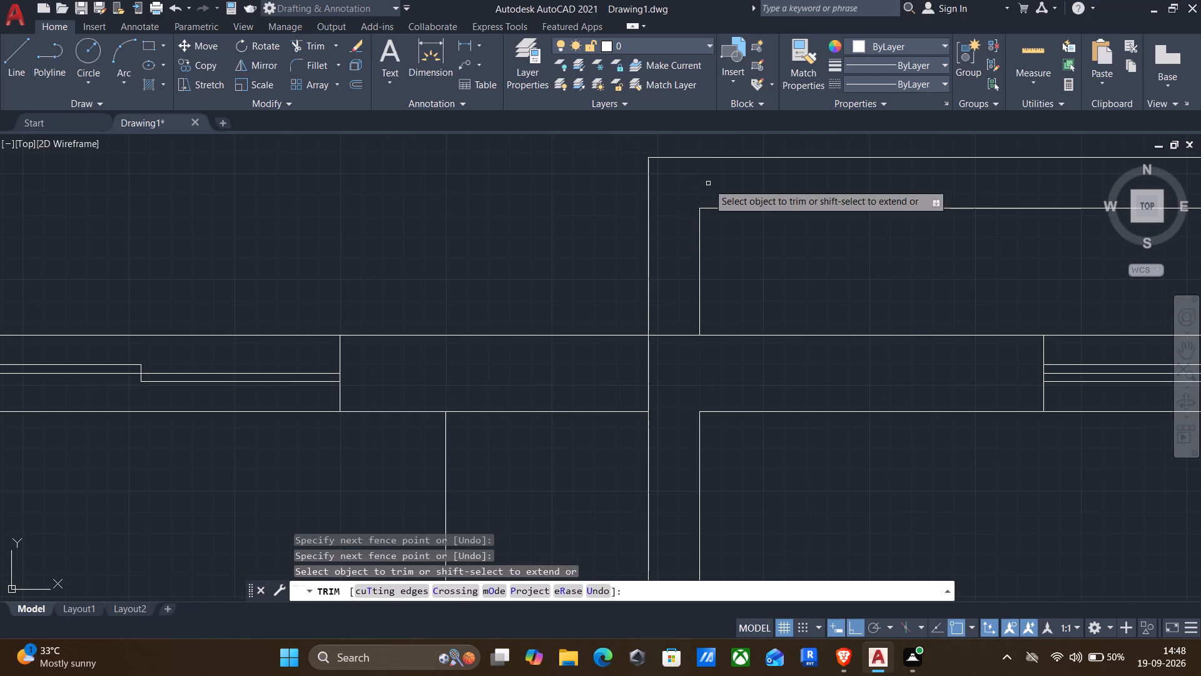
{"action": "scroll", "coordinate": [708, 184], "scroll_direction": "down", "scroll_amount": 1}
{"action": "middle_click_drag", "start_coordinate": [960, 220], "coordinate": [692, 165]}
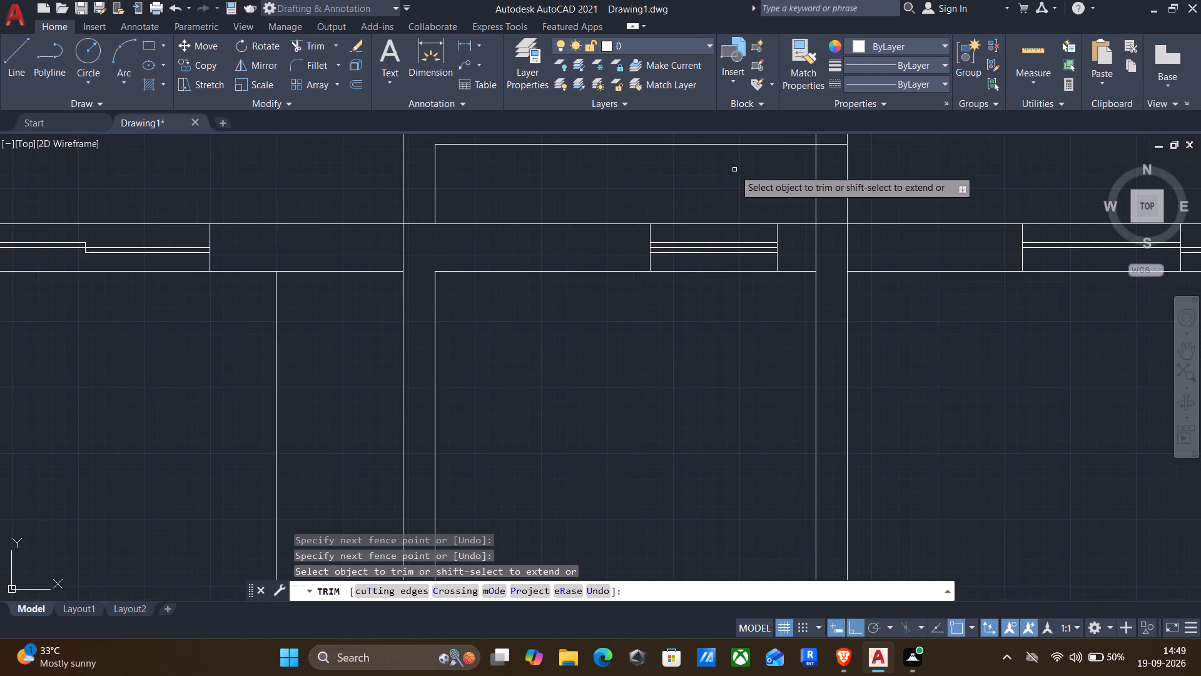
{"action": "scroll", "coordinate": [735, 174], "scroll_direction": "up", "scroll_amount": 1}
{"action": "middle_click_drag", "start_coordinate": [732, 177], "coordinate": [720, 313]}
{"action": "scroll", "coordinate": [864, 273], "scroll_direction": "up", "scroll_amount": 1}
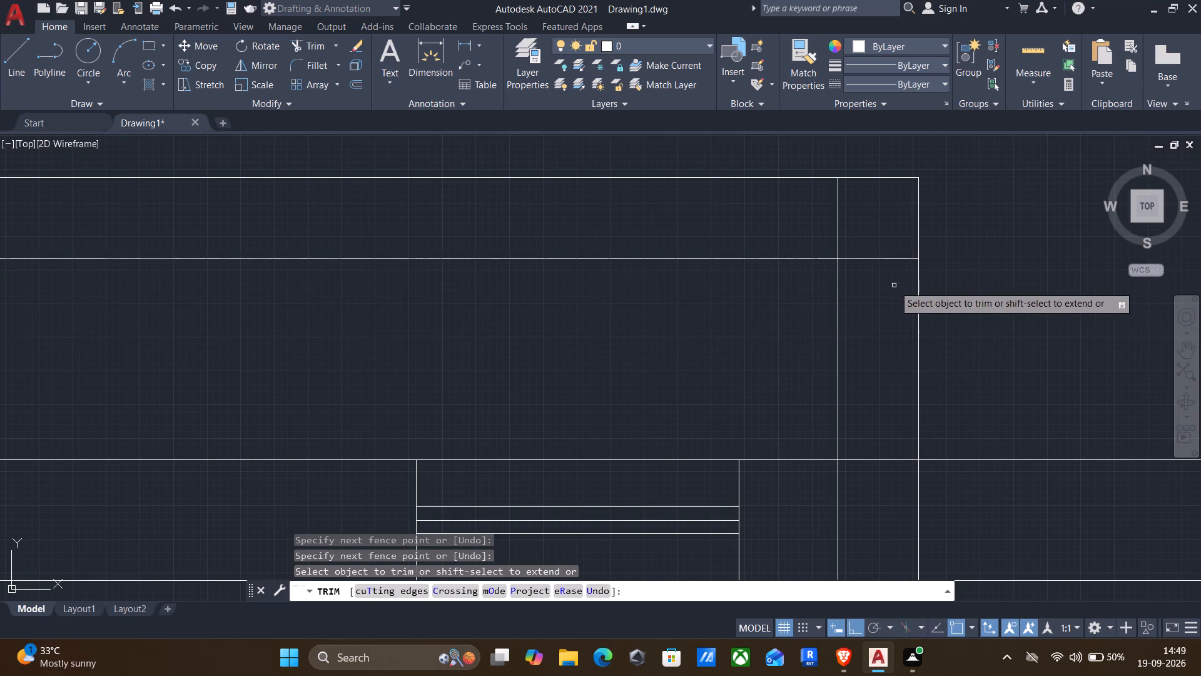
{"action": "left_click_drag", "start_coordinate": [896, 284], "coordinate": [801, 228]}
{"action": "scroll", "coordinate": [784, 242], "scroll_direction": "down", "scroll_amount": 2}
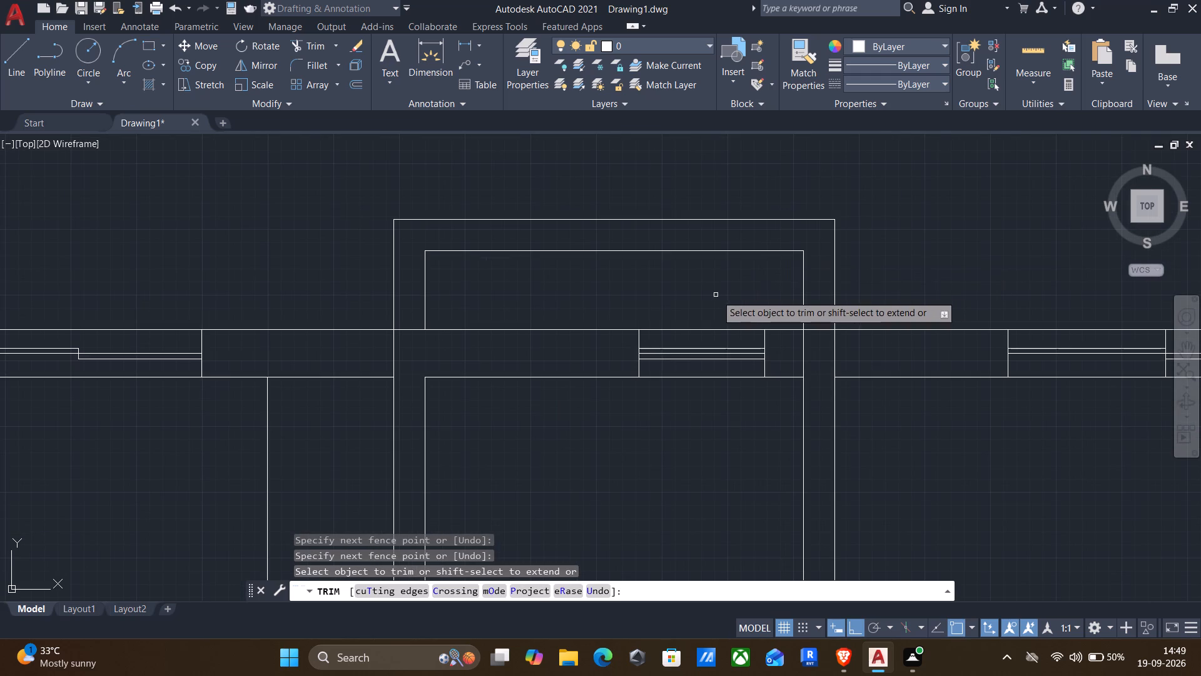
{"action": "middle_click_drag", "start_coordinate": [712, 295], "coordinate": [832, 282]}
{"action": "middle_click", "coordinate": [832, 282]}
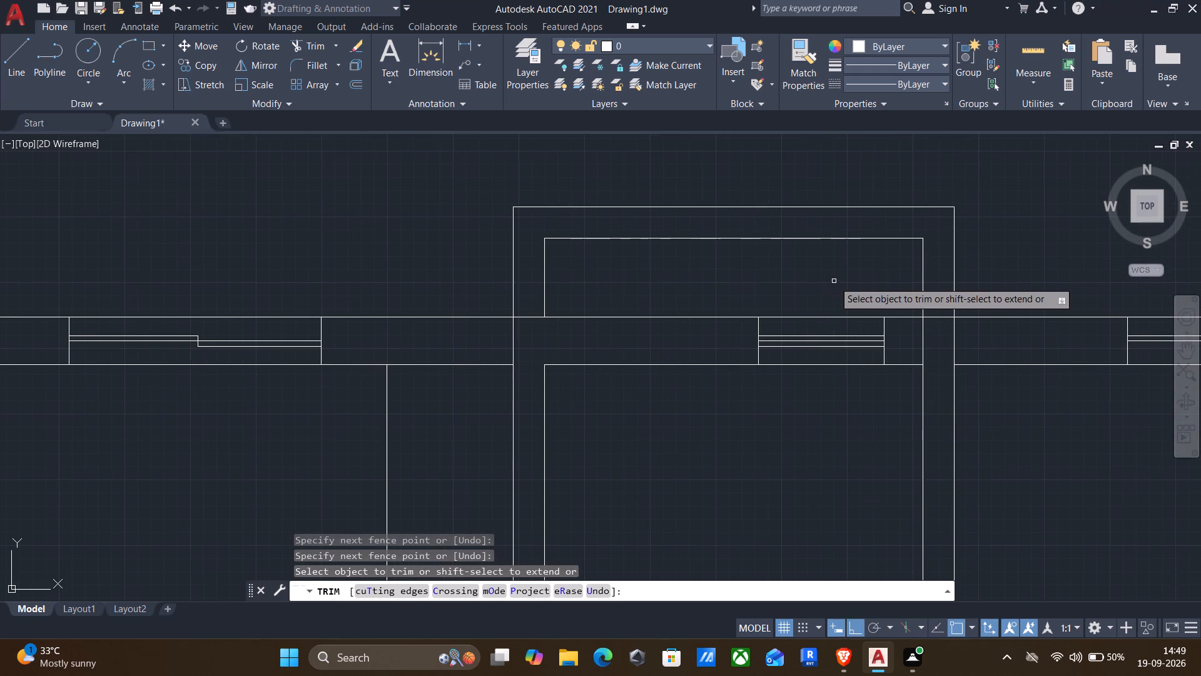
{"action": "key", "text": "Escape"}
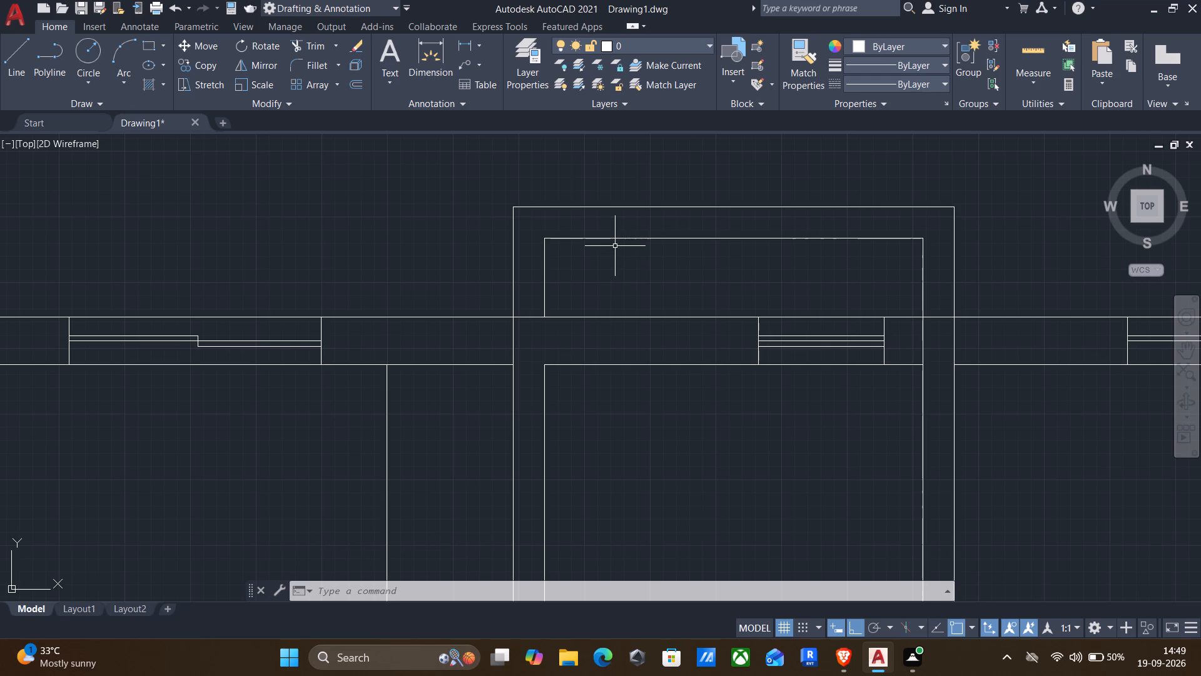
Draw a rectangle about 2'-3" by 8" inside the projection against the inner line of its top wall.
{"action": "type", "text": "rec"}
{"action": "key", "text": "Return"}
{"action": "left_click", "coordinate": [677, 242]}
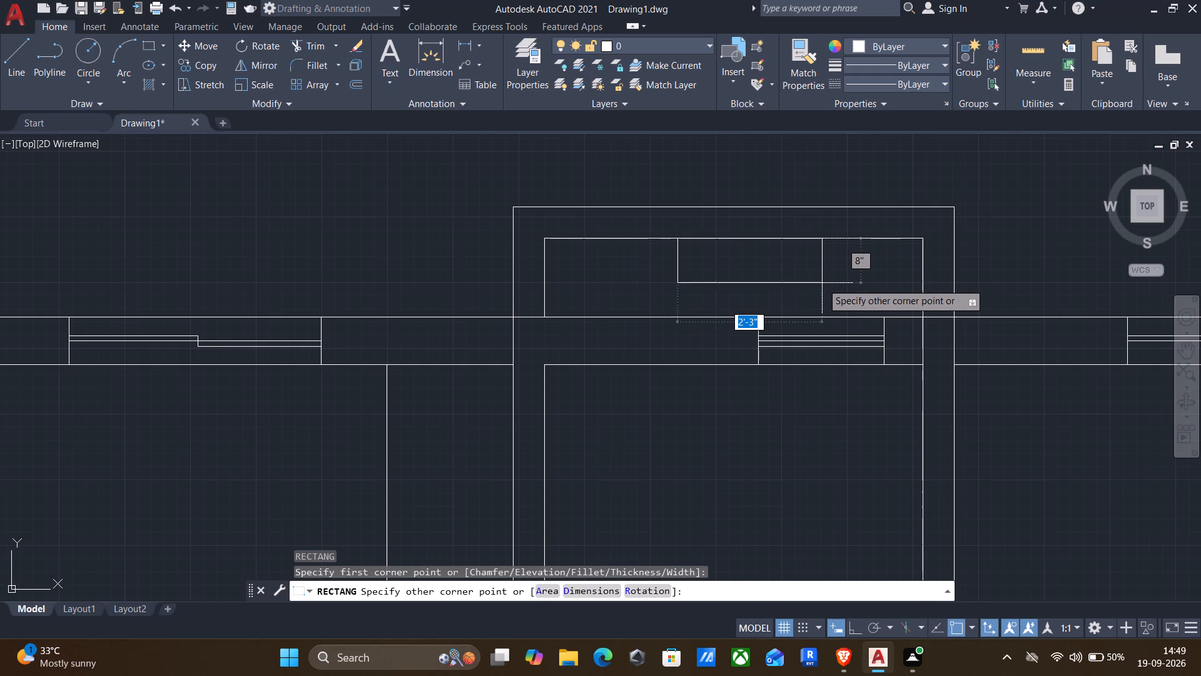
{"action": "left_click", "coordinate": [822, 284]}
Examine the floor plan from the new projection and upper rooms down to the lower rooms and bottom wall.
{"action": "scroll", "coordinate": [657, 292], "scroll_direction": "down", "scroll_amount": 1}
{"action": "middle_click_drag", "start_coordinate": [648, 404], "coordinate": [686, 348]}
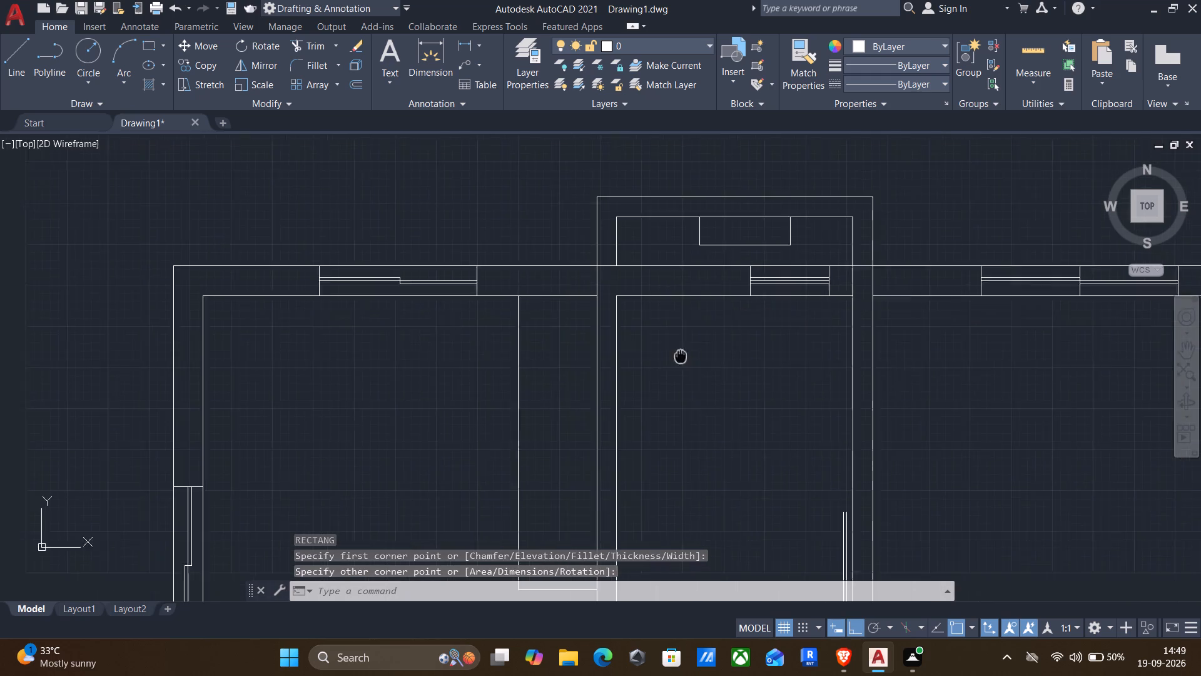
{"action": "middle_click_drag", "start_coordinate": [686, 348], "coordinate": [689, 342]}
{"action": "scroll", "coordinate": [696, 333], "scroll_direction": "down", "scroll_amount": 1}
{"action": "middle_click_drag", "start_coordinate": [702, 359], "coordinate": [740, 265]}
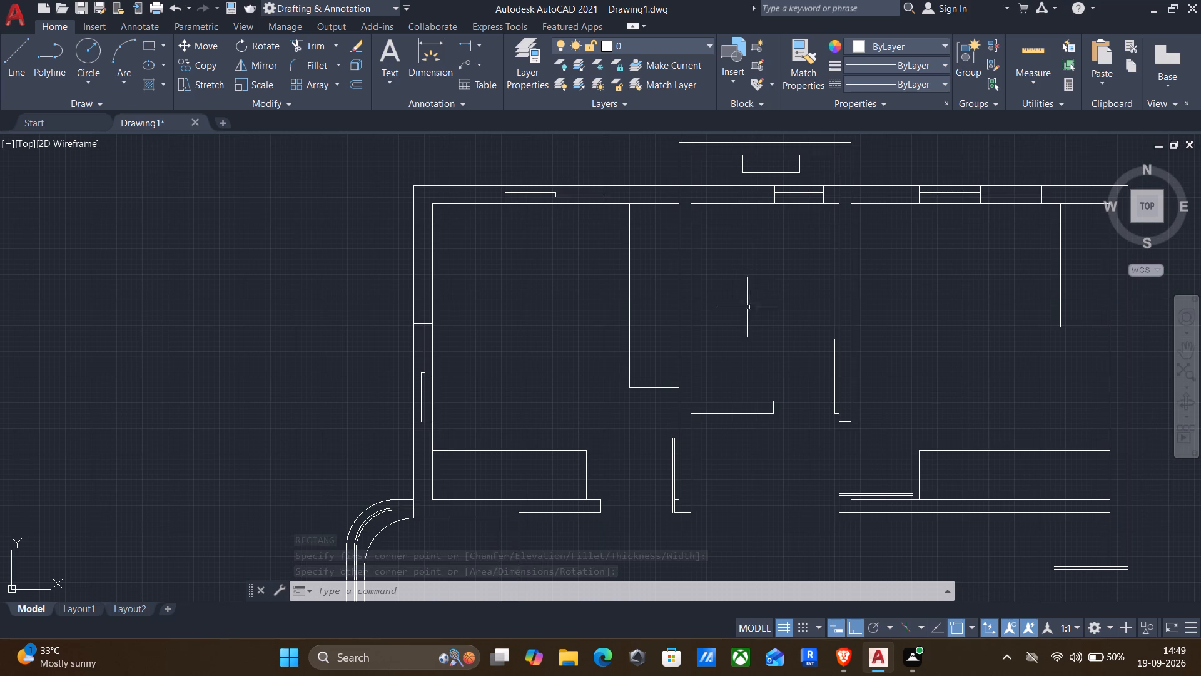
{"action": "middle_click_drag", "start_coordinate": [748, 324], "coordinate": [732, 180]}
{"action": "scroll", "coordinate": [729, 222], "scroll_direction": "down", "scroll_amount": 2}
{"action": "middle_click_drag", "start_coordinate": [719, 394], "coordinate": [693, 258]}
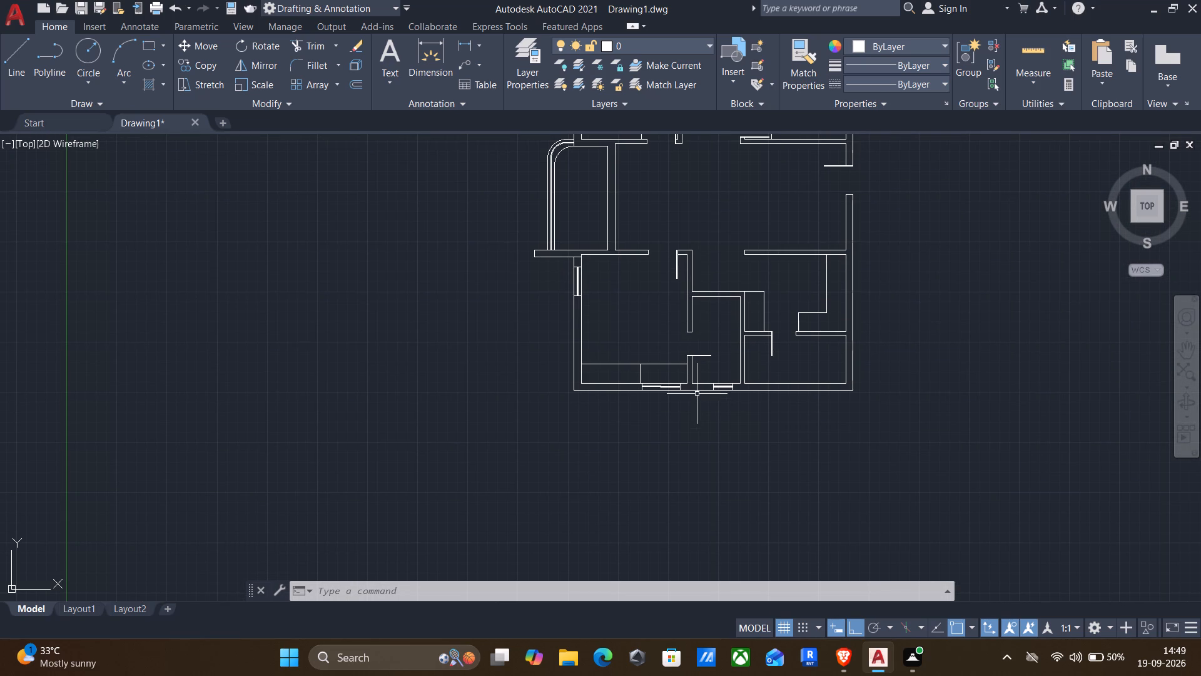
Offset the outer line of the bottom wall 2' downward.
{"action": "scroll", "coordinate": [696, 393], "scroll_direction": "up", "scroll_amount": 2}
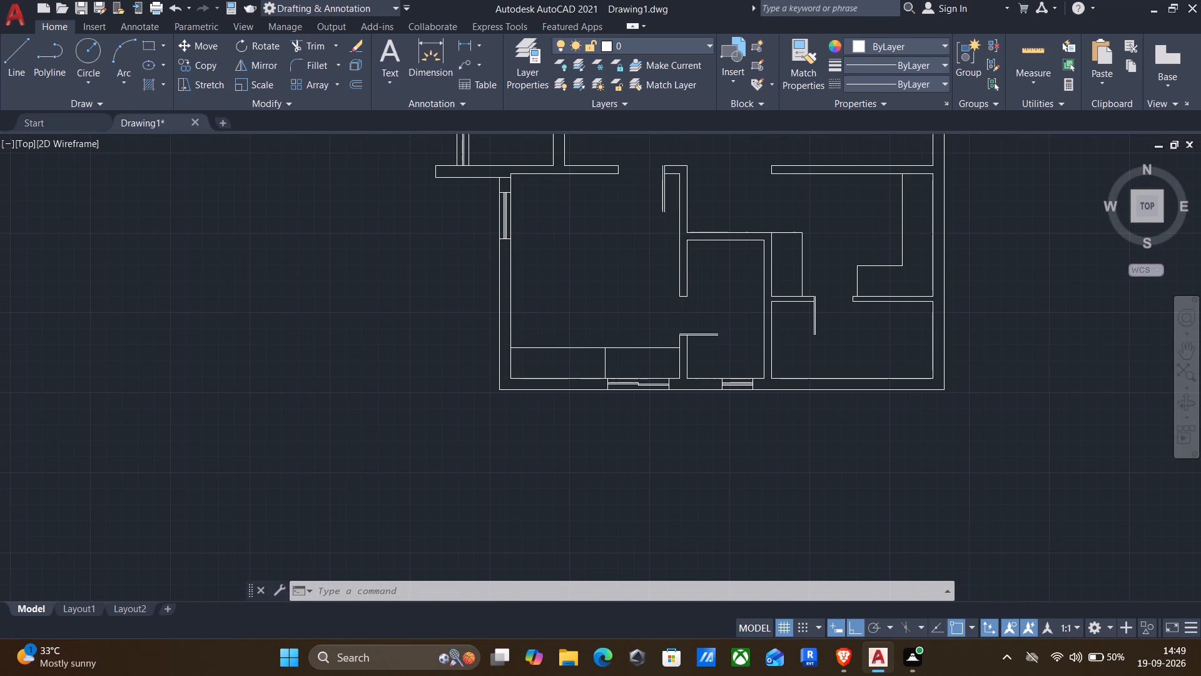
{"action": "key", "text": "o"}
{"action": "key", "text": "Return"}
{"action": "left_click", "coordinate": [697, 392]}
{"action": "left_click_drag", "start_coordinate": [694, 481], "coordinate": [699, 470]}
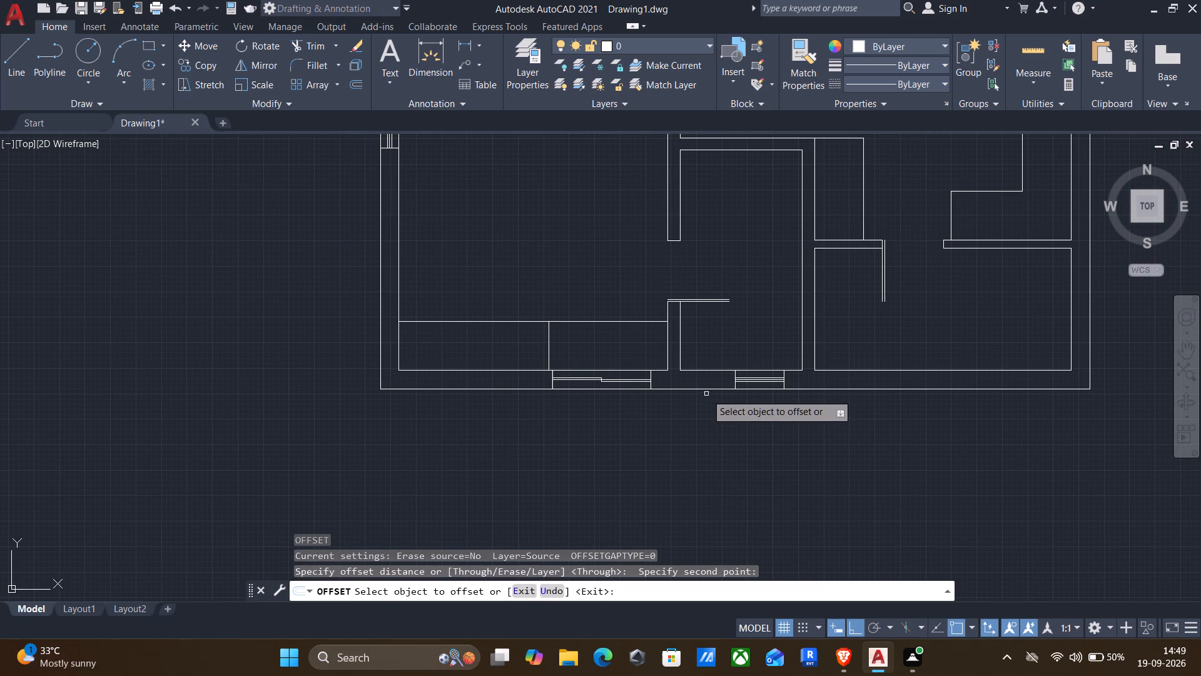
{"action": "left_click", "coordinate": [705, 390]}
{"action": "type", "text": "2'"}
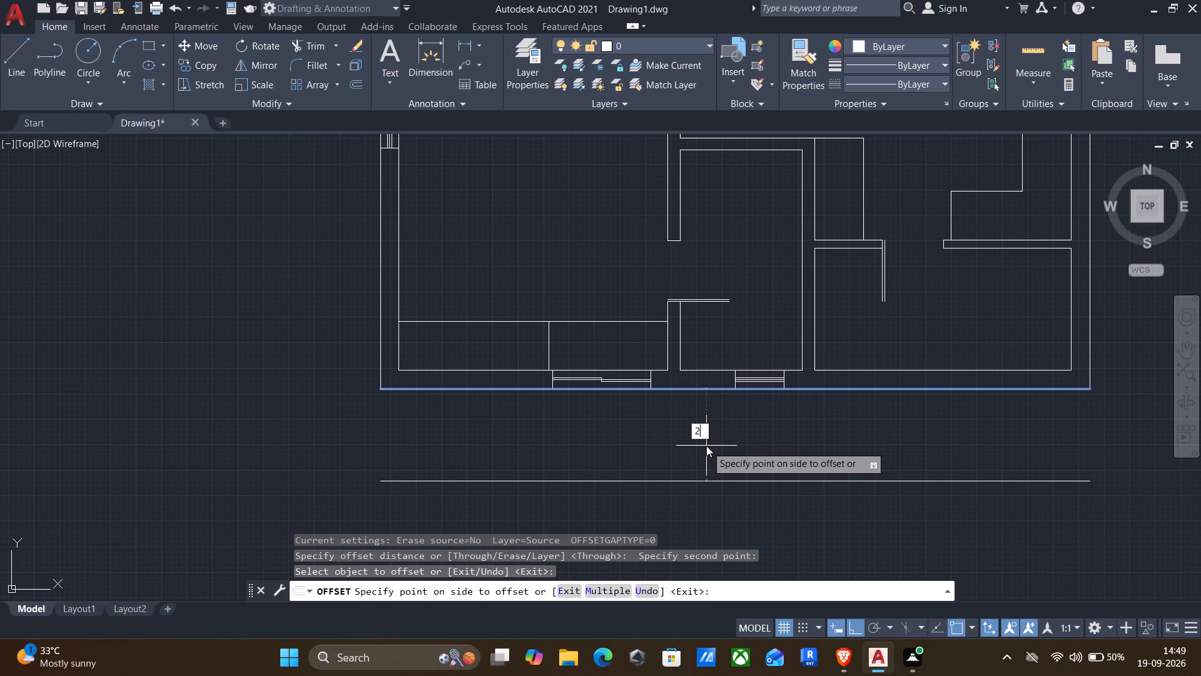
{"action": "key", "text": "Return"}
Offset the outer line of the bottom wall 1'6" downward.
{"action": "left_click", "coordinate": [710, 388]}
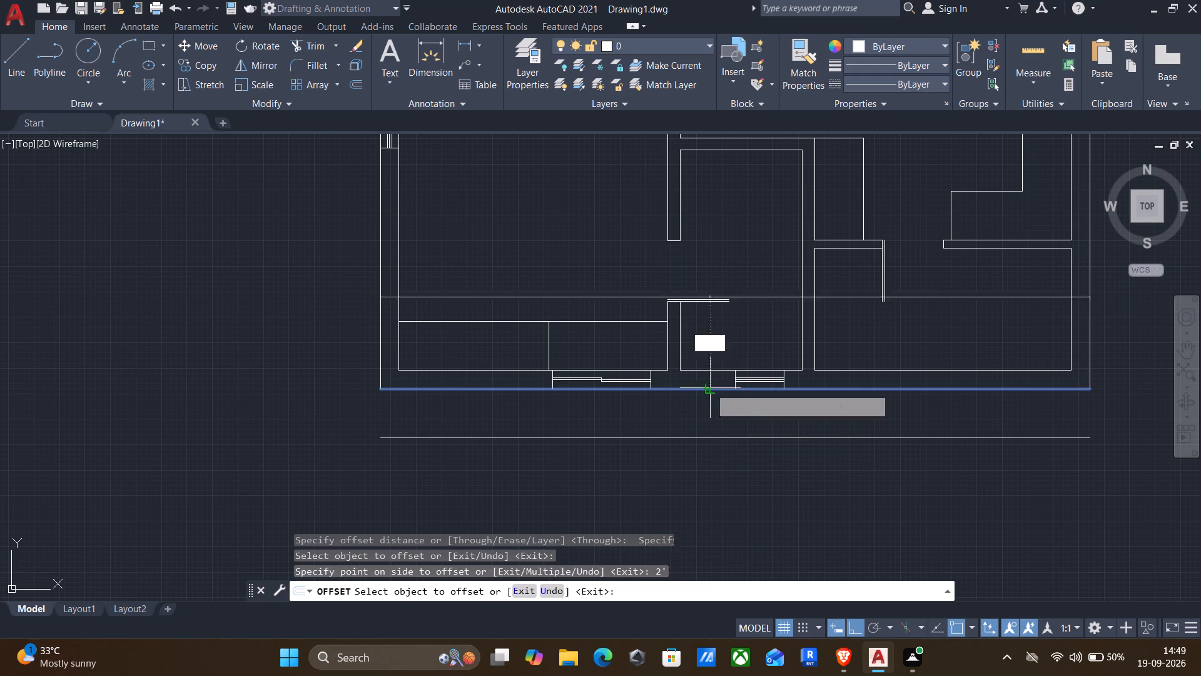
{"action": "type", "text": "1'6"}
{"action": "key", "text": "shift+quotedbl"}
{"action": "key", "text": "Return"}
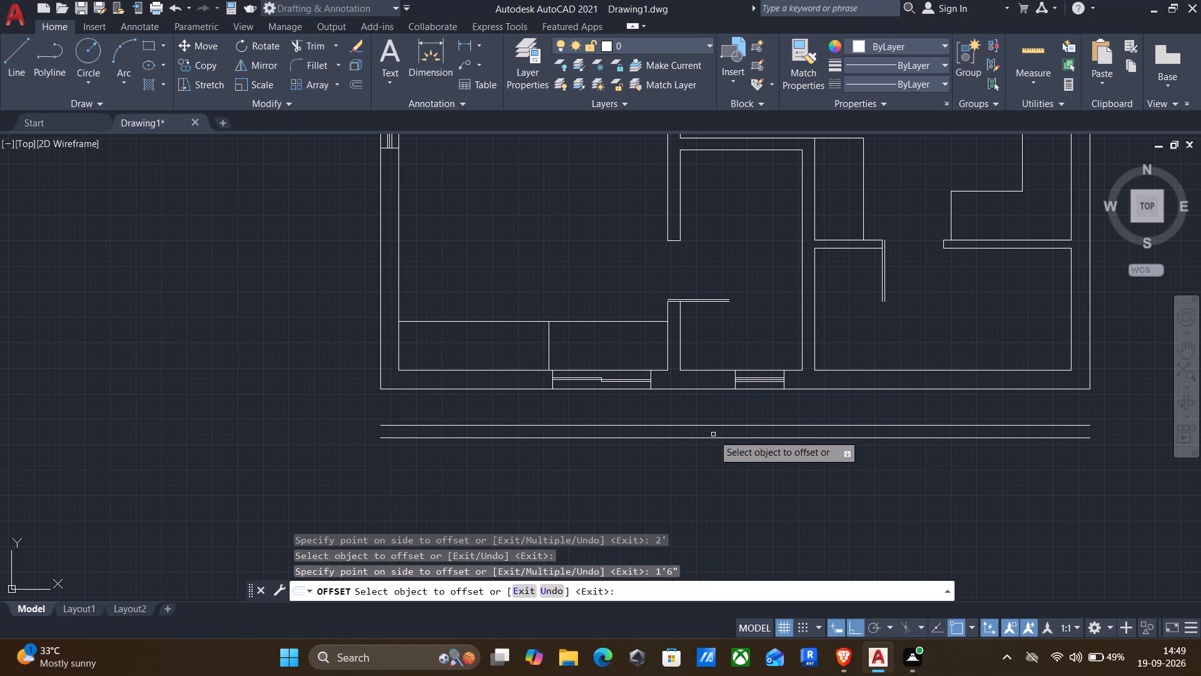
{"action": "key", "text": "Escape"}
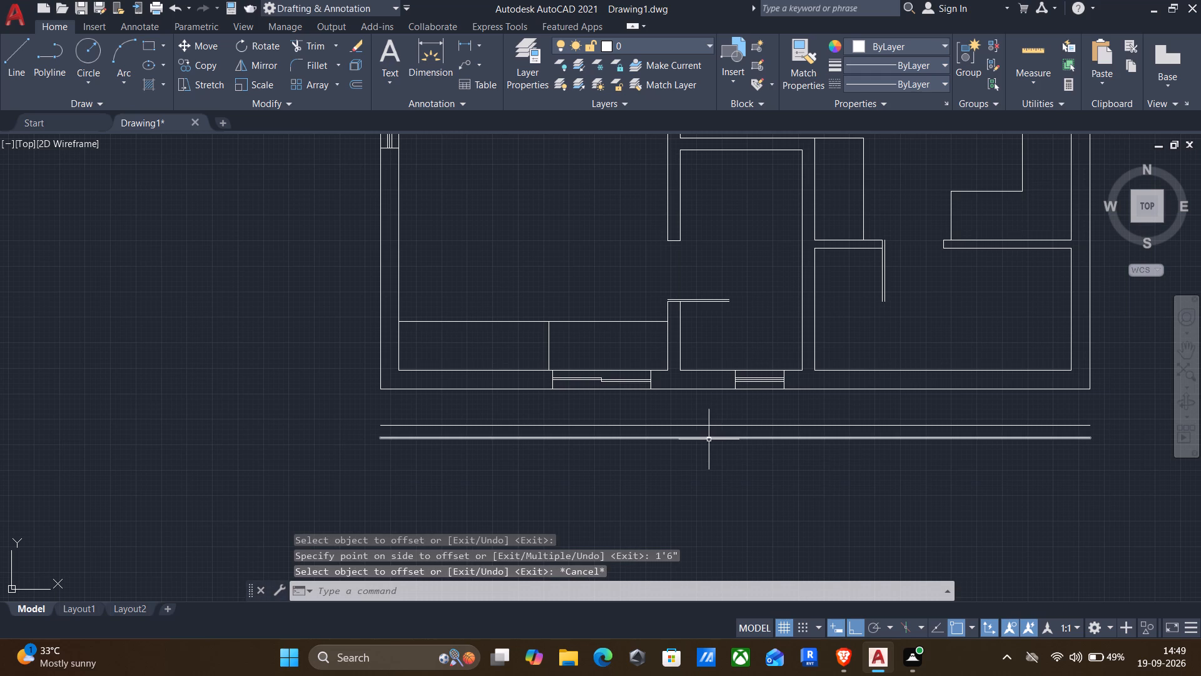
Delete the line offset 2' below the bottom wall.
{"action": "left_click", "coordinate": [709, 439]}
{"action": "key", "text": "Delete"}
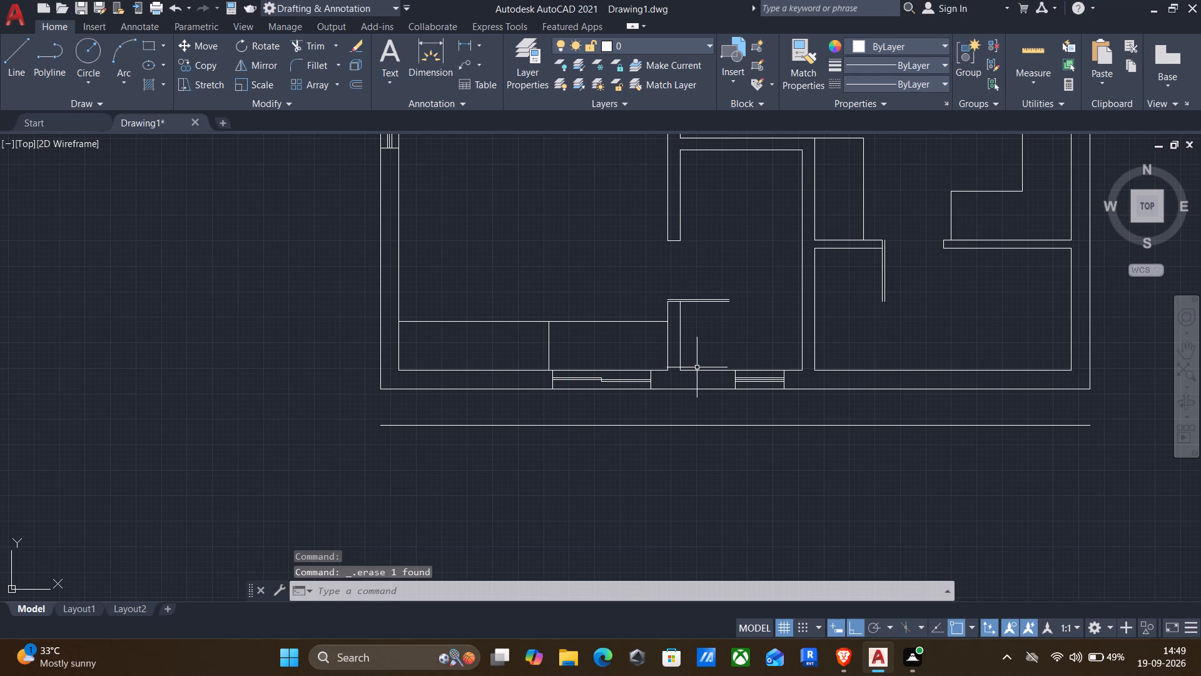
Extend both side walls' lines of the lower-middle room down through the bottom wall to the line 1'6" below it.
{"action": "type", "text": "ex"}
{"action": "key", "text": "Return"}
{"action": "left_click_drag", "start_coordinate": [698, 345], "coordinate": [661, 345]}
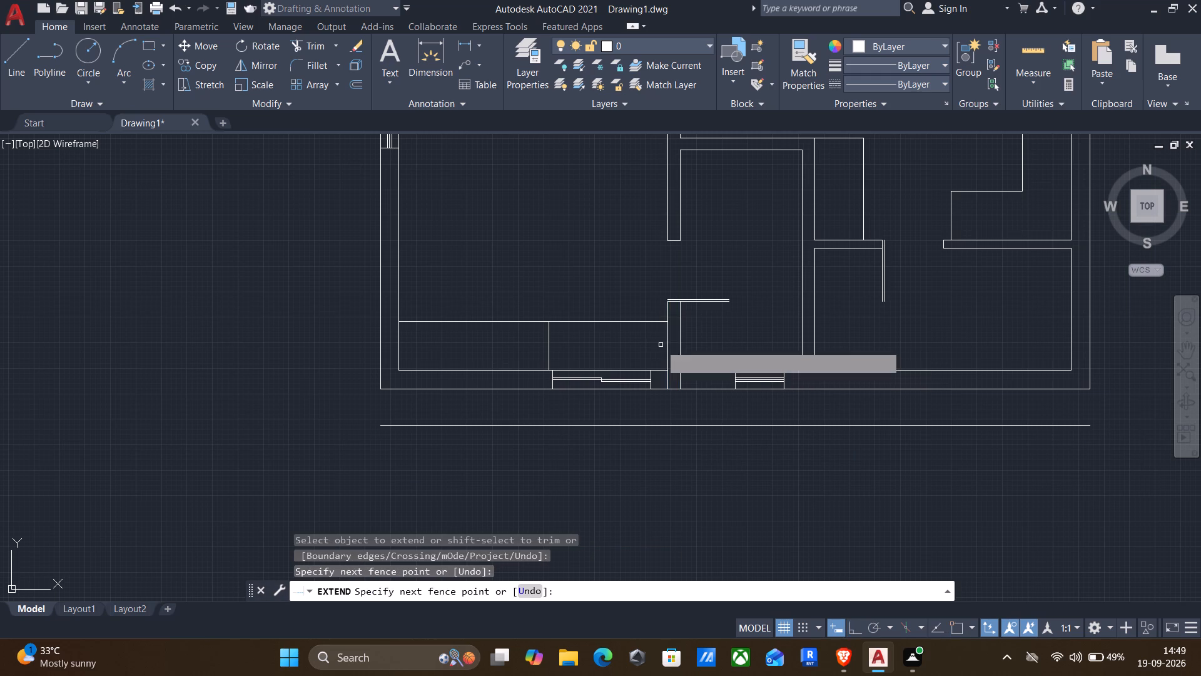
{"action": "left_click_drag", "start_coordinate": [686, 339], "coordinate": [654, 347]}
{"action": "left_click_drag", "start_coordinate": [661, 351], "coordinate": [664, 351]}
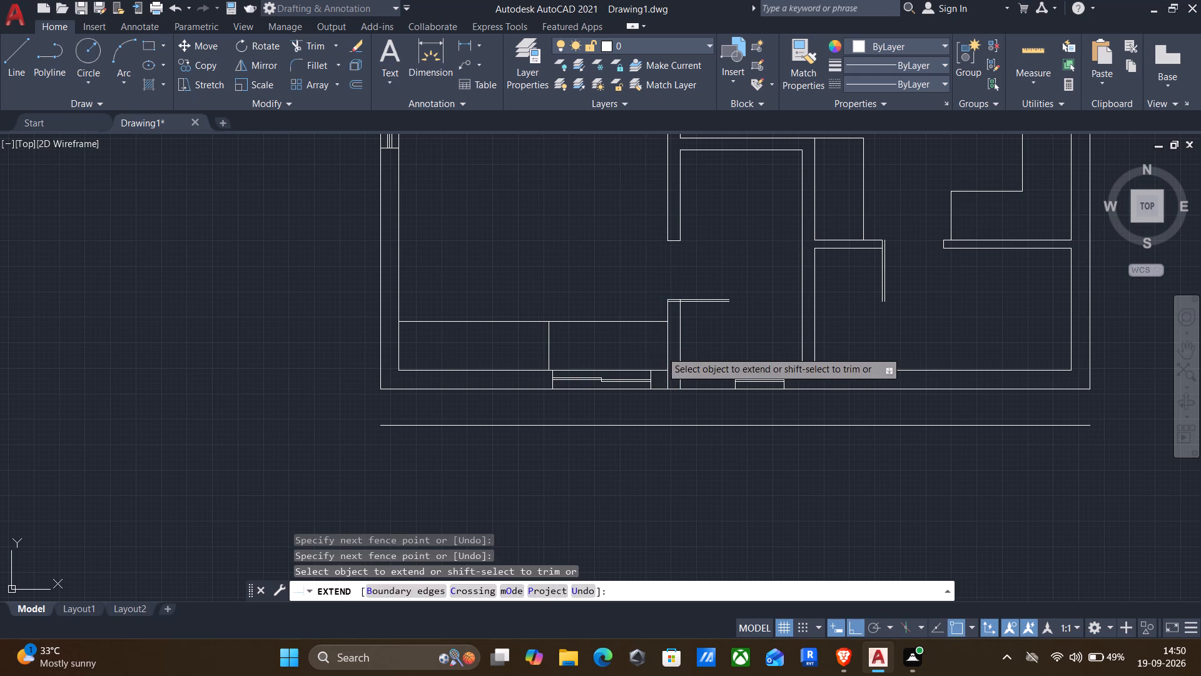
{"action": "left_click_drag", "start_coordinate": [664, 351], "coordinate": [690, 354]}
{"action": "left_click_drag", "start_coordinate": [730, 349], "coordinate": [841, 352]}
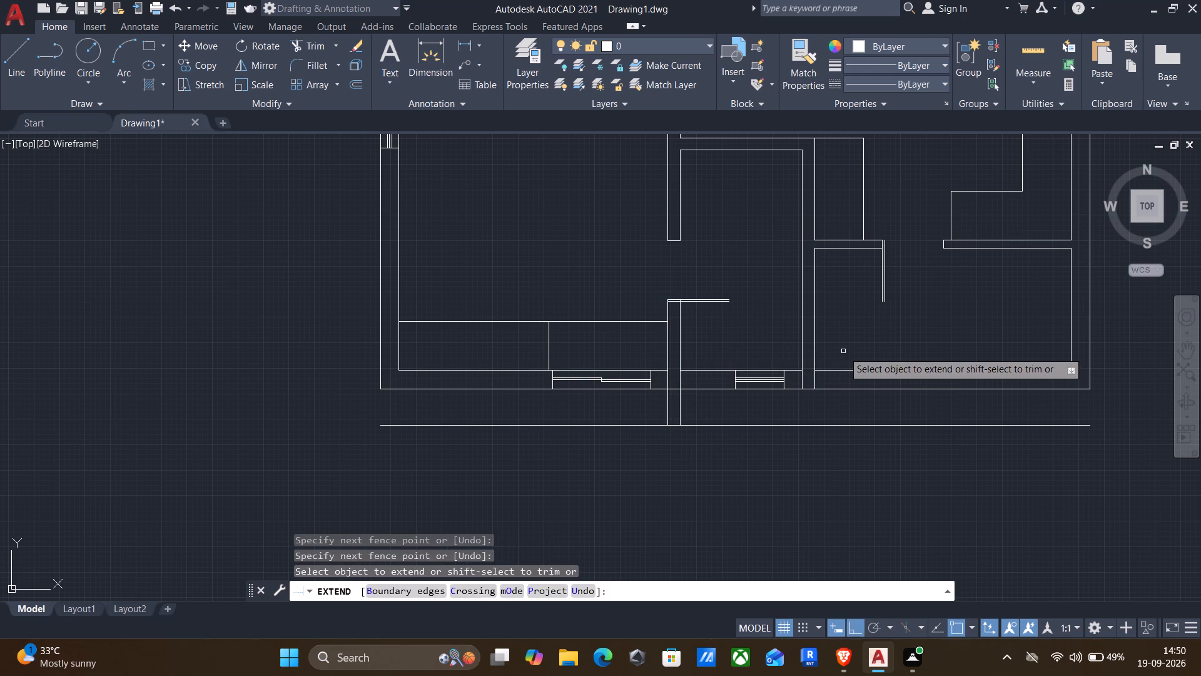
{"action": "left_click_drag", "start_coordinate": [843, 351], "coordinate": [781, 347]}
{"action": "key", "text": "Escape"}
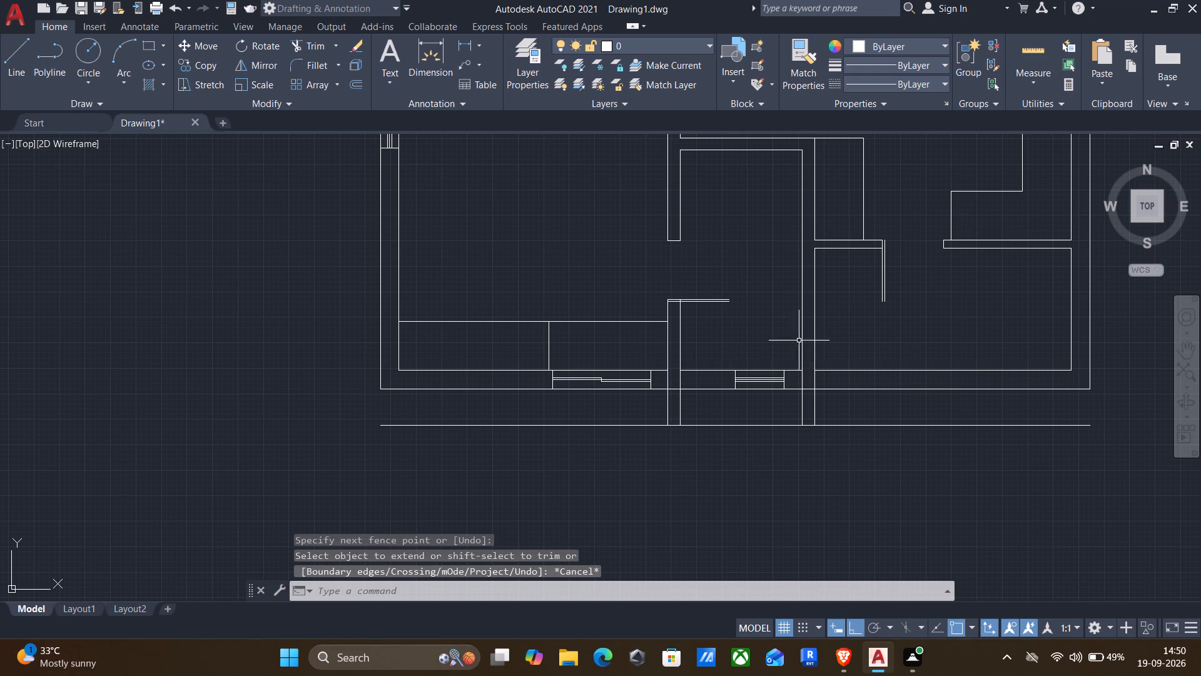
Offset the line below the bottom wall 6" downward for the thickness of the lower projection's wall.
{"action": "key", "text": "o"}
{"action": "key", "text": "Return"}
{"action": "left_click_drag", "start_coordinate": [741, 439], "coordinate": [740, 429]}
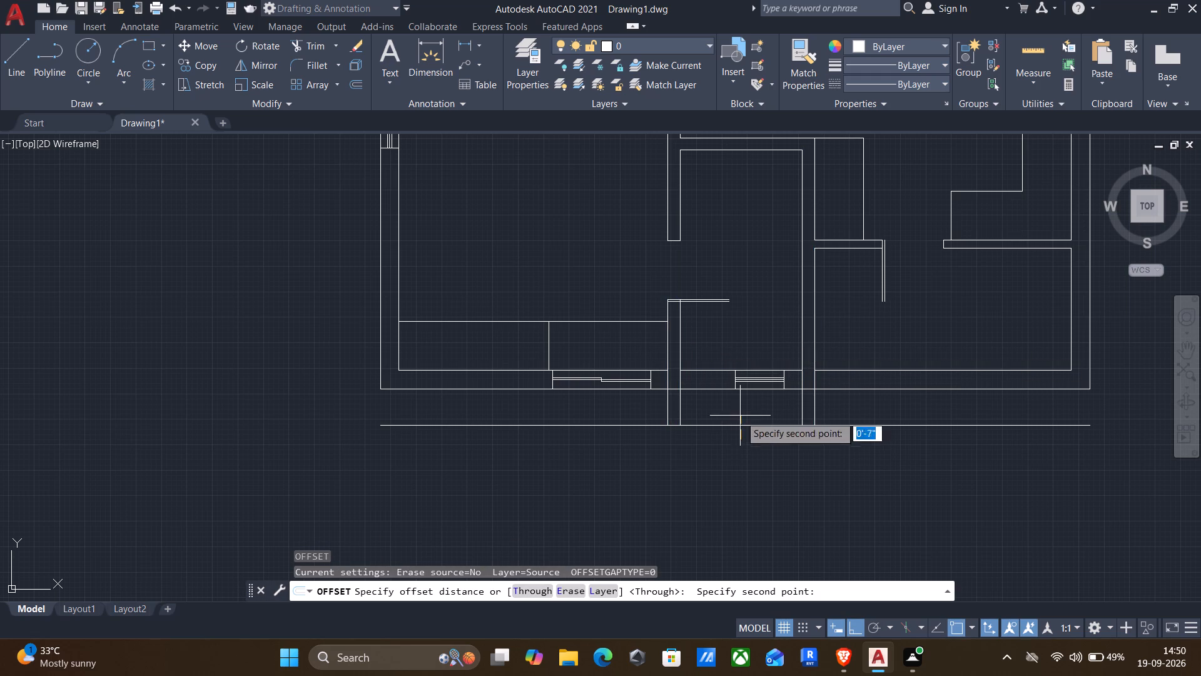
{"action": "left_click", "coordinate": [739, 412]}
{"action": "left_click", "coordinate": [741, 426]}
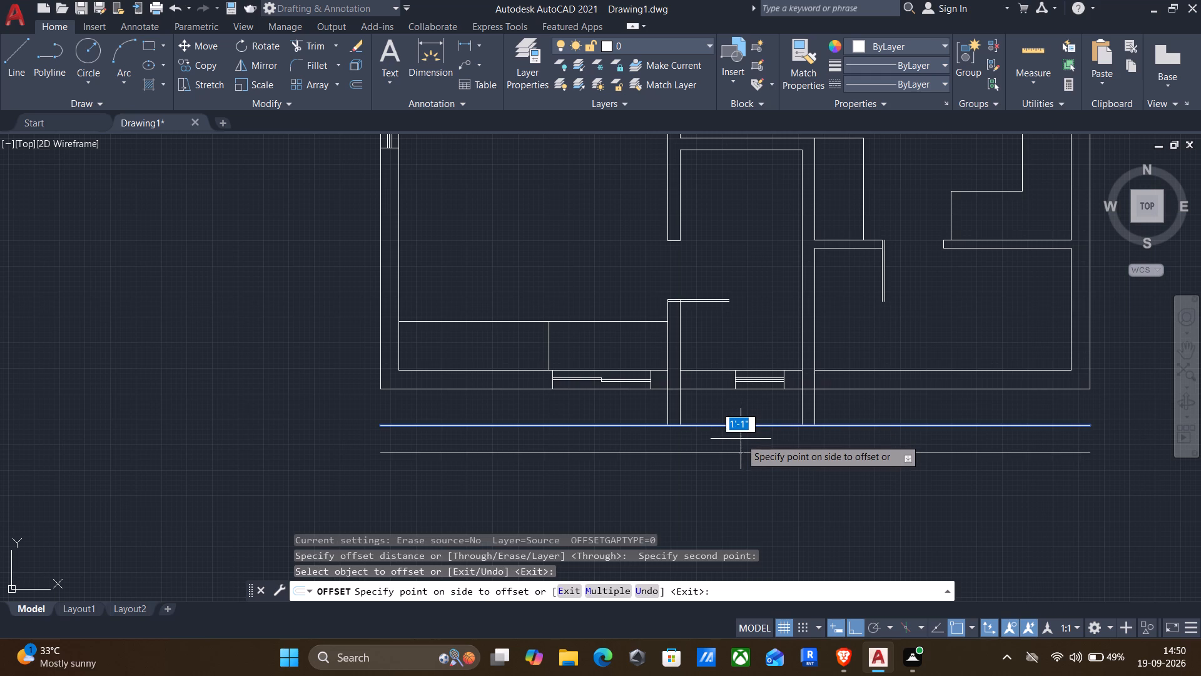
{"action": "key", "text": "6"}
{"action": "key", "text": "shift+quotedbl"}
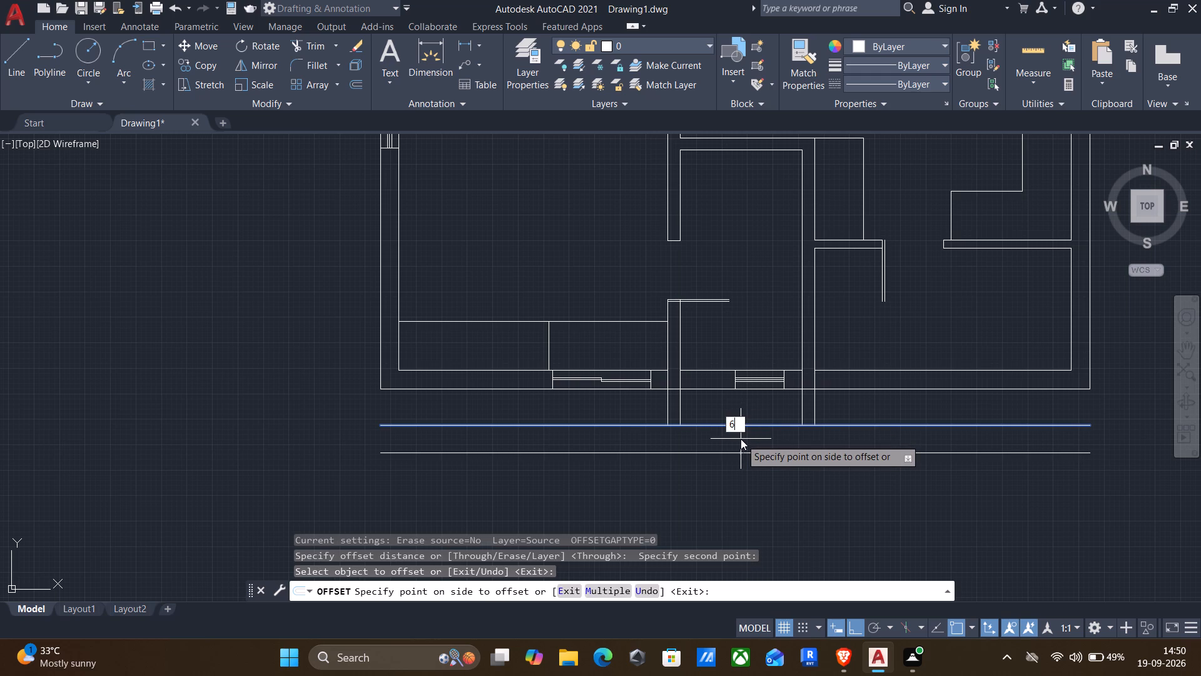
{"action": "key", "text": "Return"}
{"action": "key", "text": "Return"}
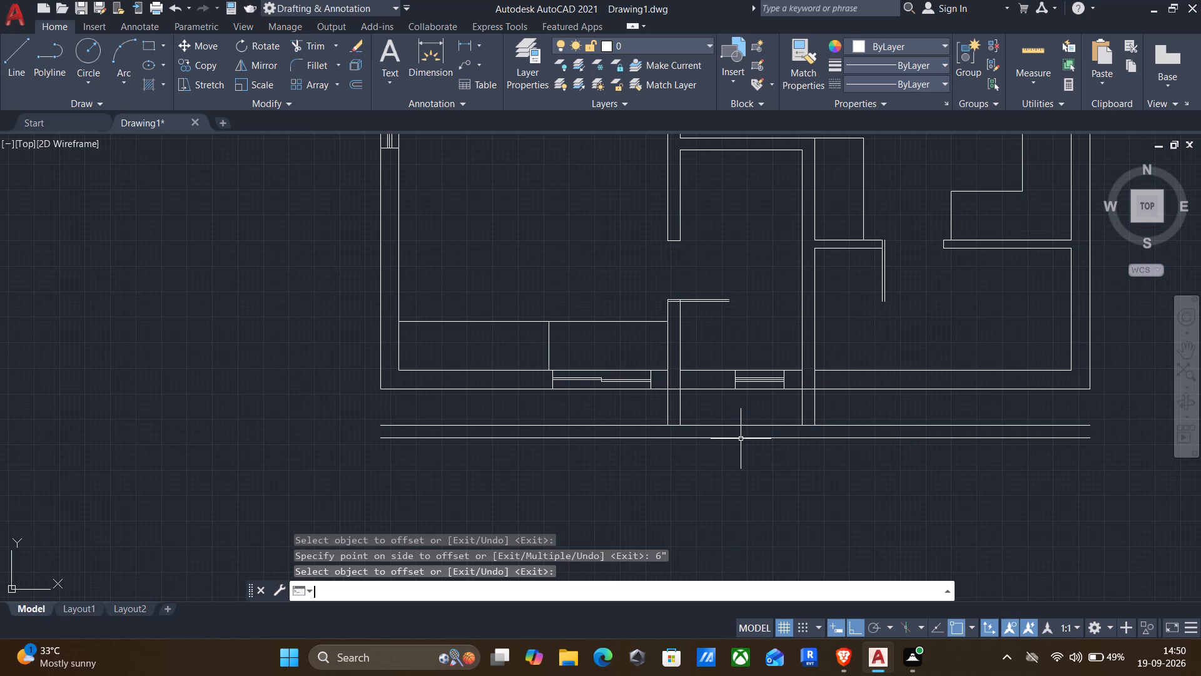
Extend the lower projection's four vertical side wall lines down to its outermost horizontal line.
{"action": "type", "text": "ex"}
{"action": "key", "text": "Return"}
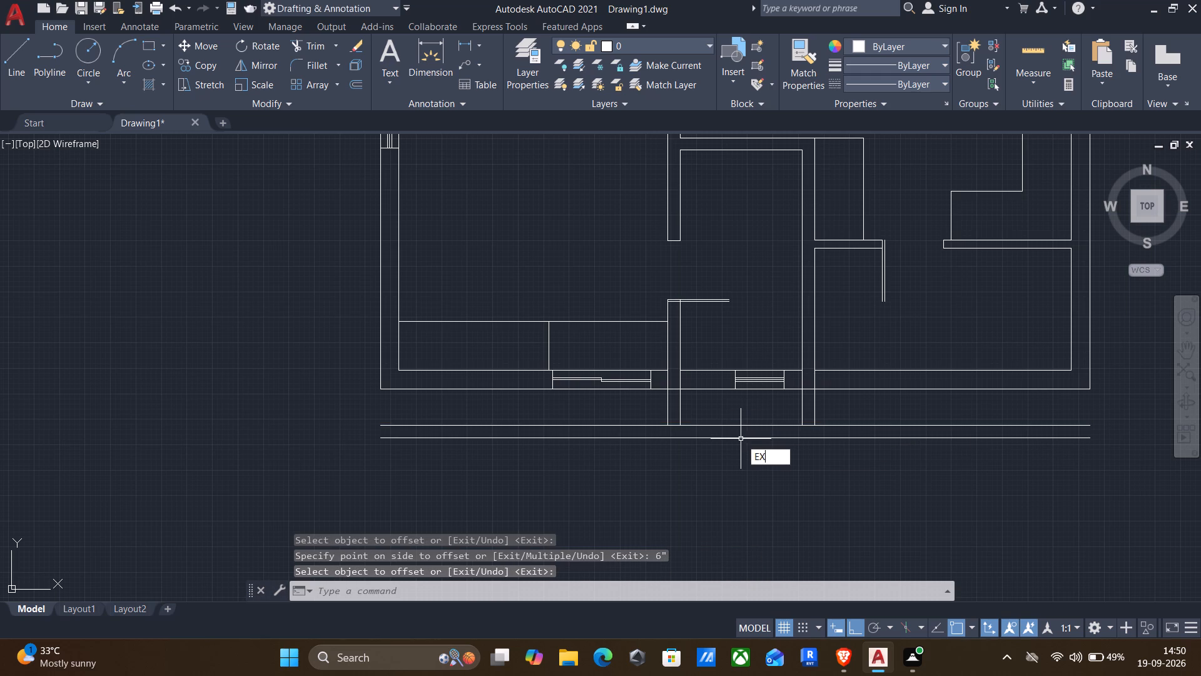
{"action": "left_click_drag", "start_coordinate": [698, 408], "coordinate": [629, 407]}
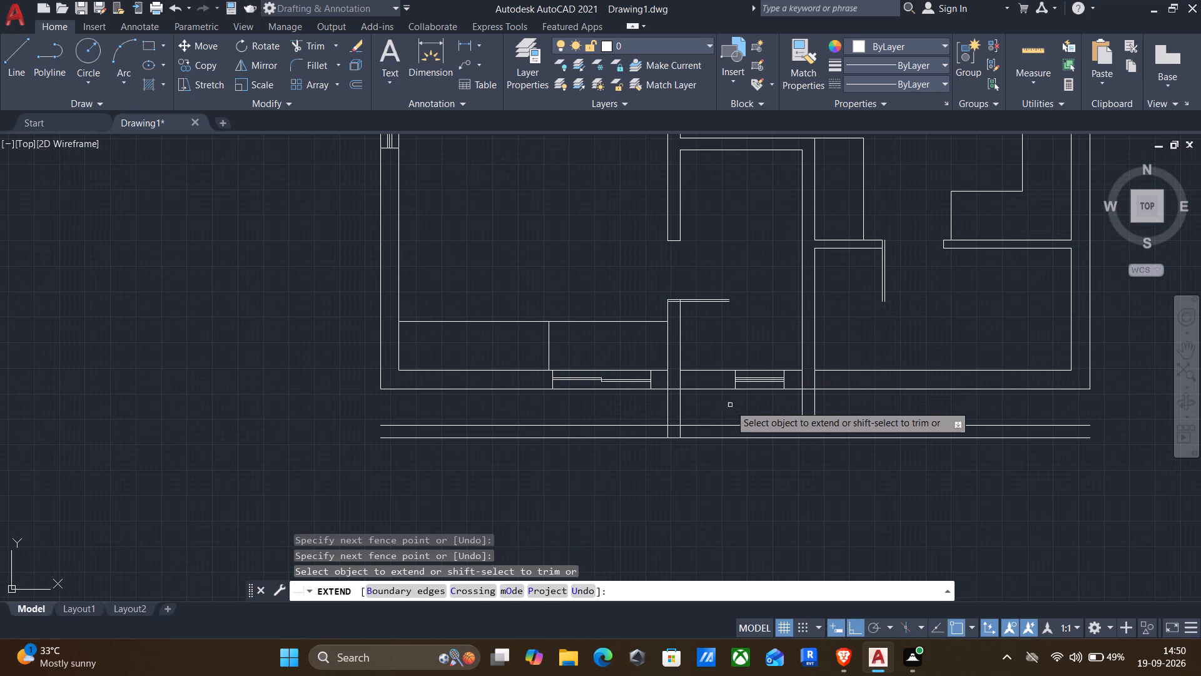
{"action": "left_click_drag", "start_coordinate": [773, 403], "coordinate": [838, 412]}
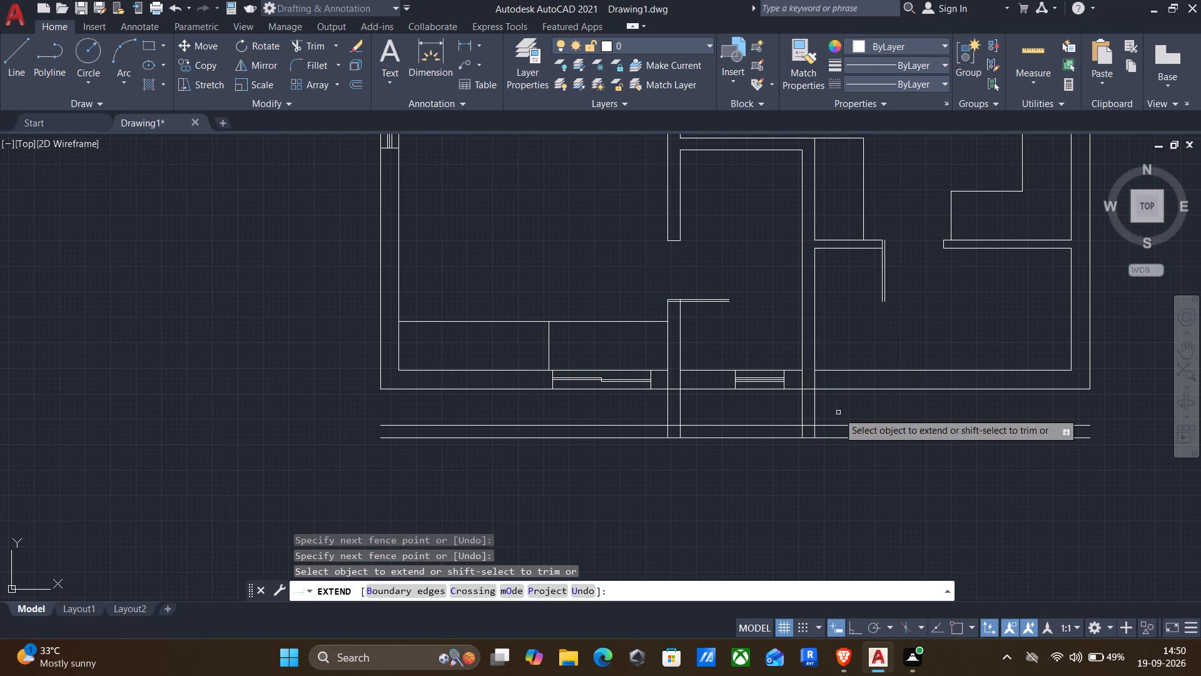
{"action": "key", "text": "Escape"}
Trim the lower projection's two horizontal lines where they overhang its outer side lines on both sides.
{"action": "type", "text": "tr"}
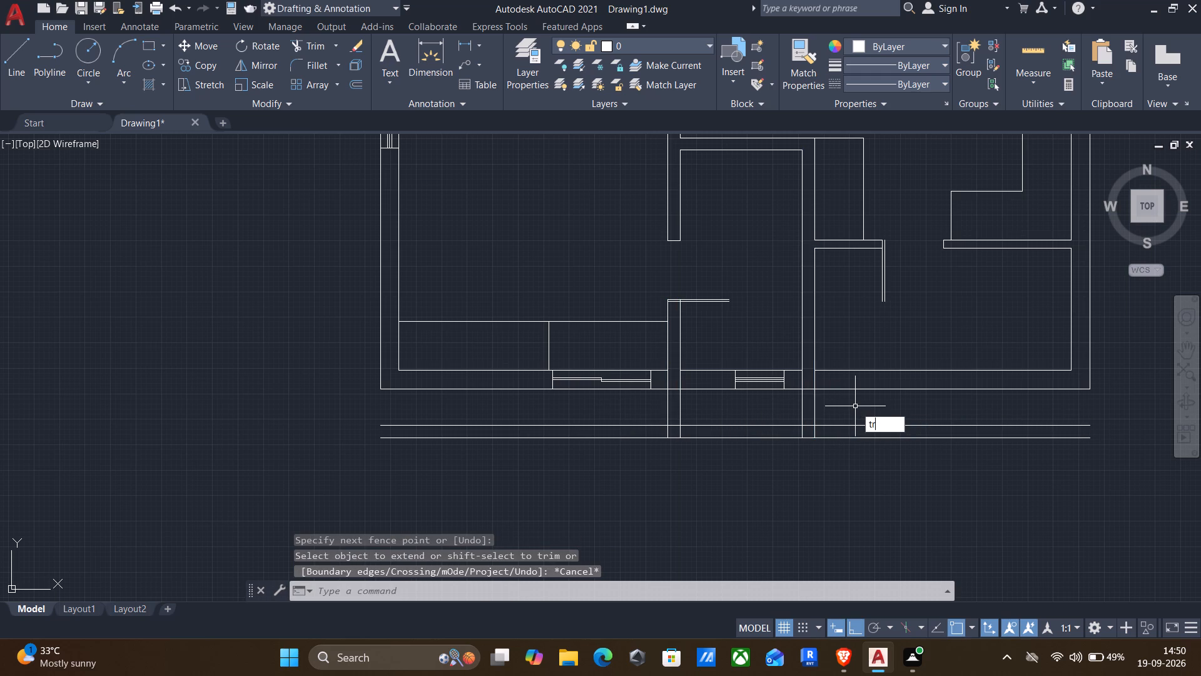
{"action": "key", "text": "Return"}
{"action": "left_click_drag", "start_coordinate": [851, 417], "coordinate": [841, 456]}
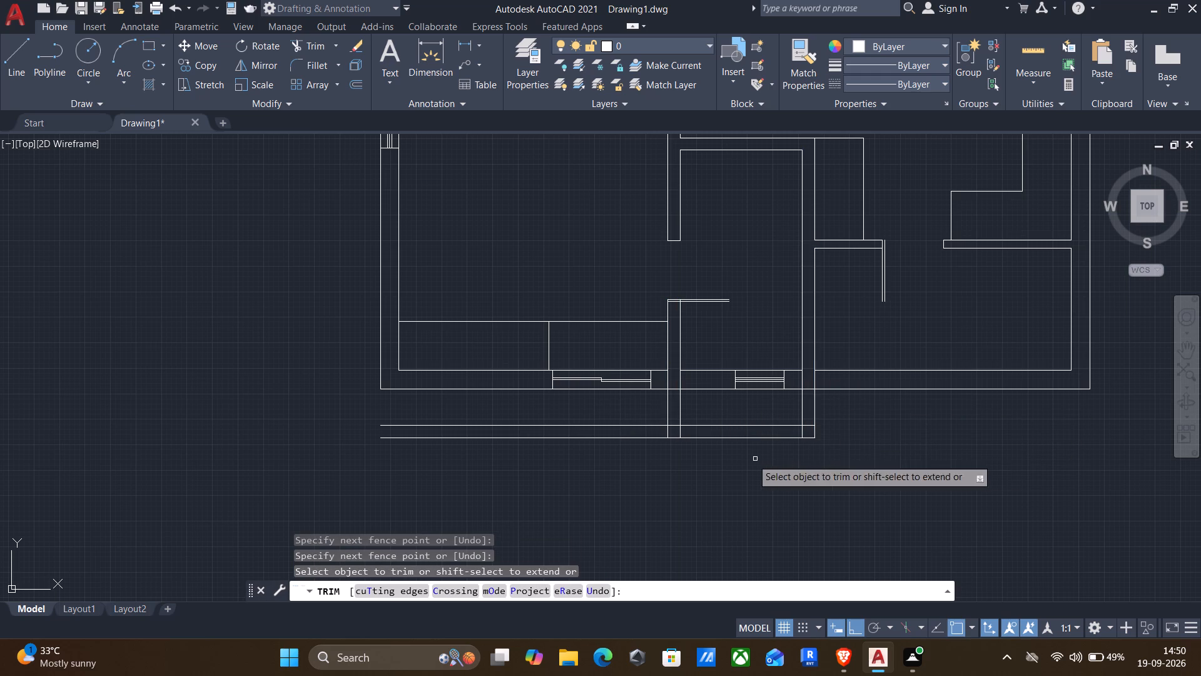
{"action": "left_click_drag", "start_coordinate": [625, 416], "coordinate": [672, 479]}
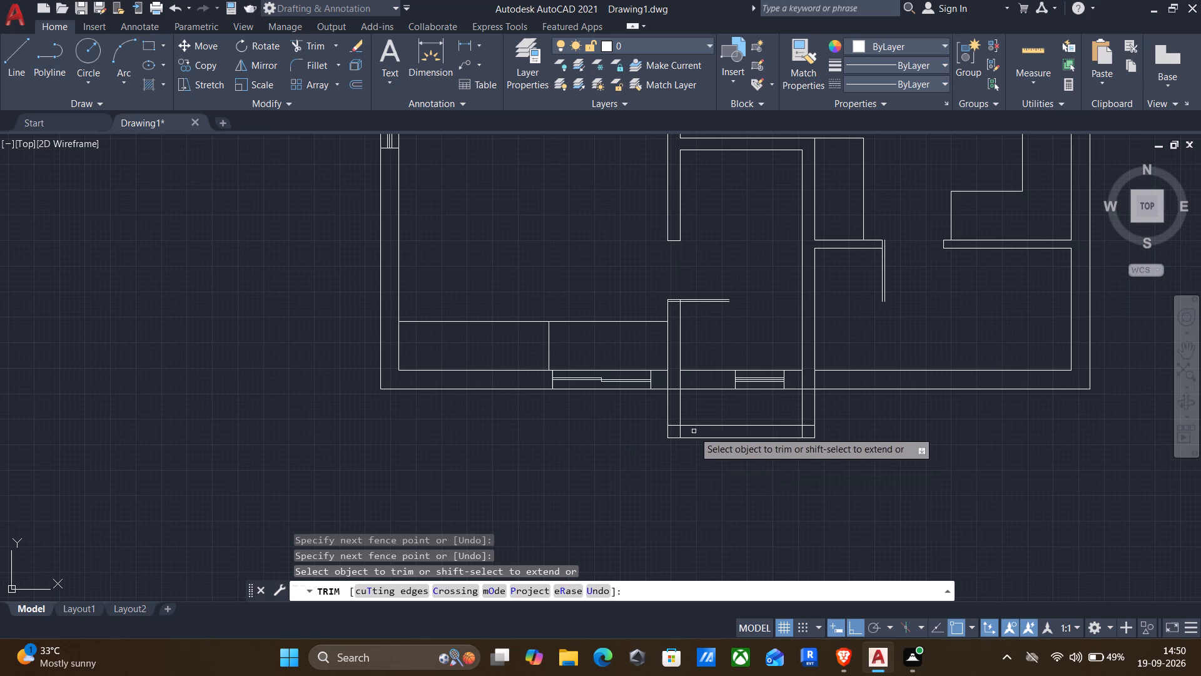
Trim the overlapping inner wall lines at the lower projection's bottom-left and bottom-right corners.
{"action": "scroll", "coordinate": [691, 430], "scroll_direction": "up", "scroll_amount": 4}
{"action": "left_click_drag", "start_coordinate": [556, 375], "coordinate": [672, 427]}
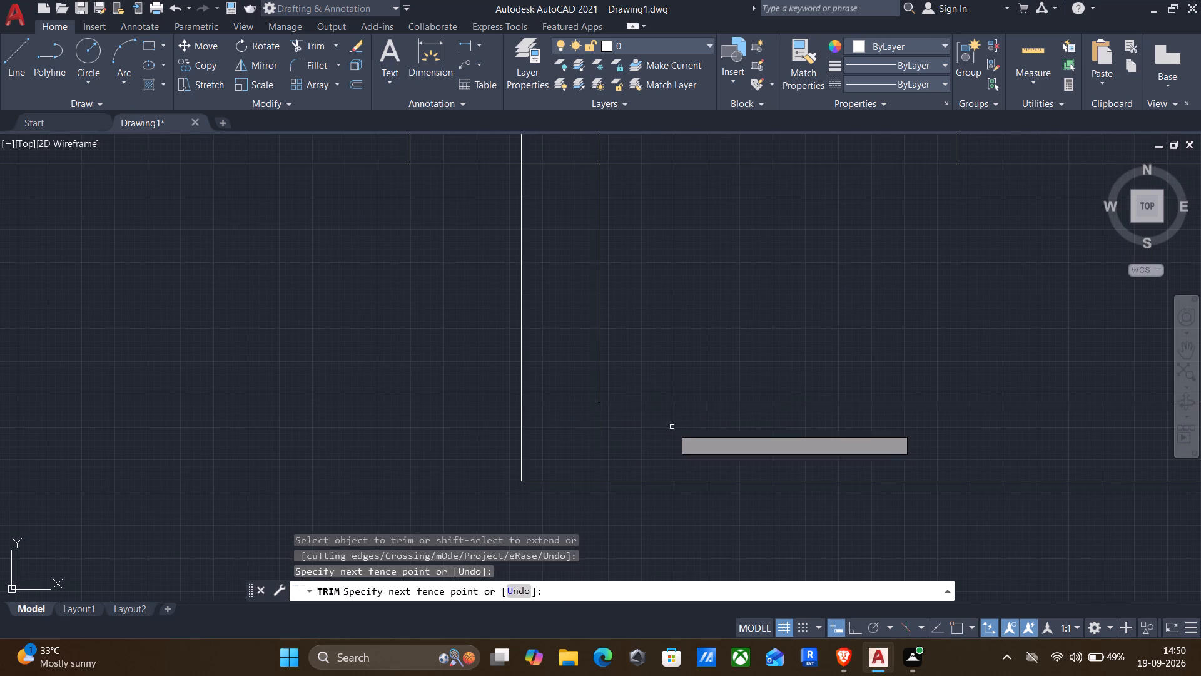
{"action": "scroll", "coordinate": [674, 425], "scroll_direction": "down", "scroll_amount": 3}
{"action": "scroll", "coordinate": [872, 414], "scroll_direction": "up", "scroll_amount": 2}
{"action": "left_click_drag", "start_coordinate": [820, 420], "coordinate": [822, 418]}
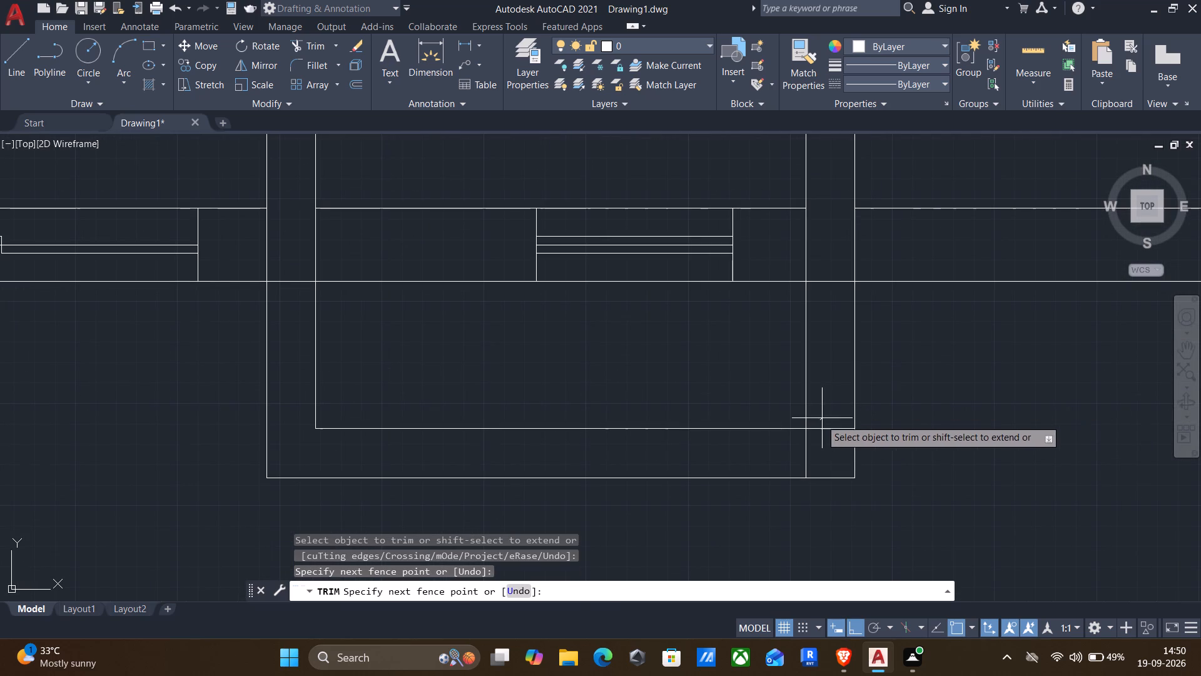
{"action": "left_click_drag", "start_coordinate": [822, 418], "coordinate": [788, 451]}
Trim the crossing lines inside the bottom wall where the lower projection's right and left side walls meet it.
{"action": "scroll", "coordinate": [775, 451], "scroll_direction": "down", "scroll_amount": 2}
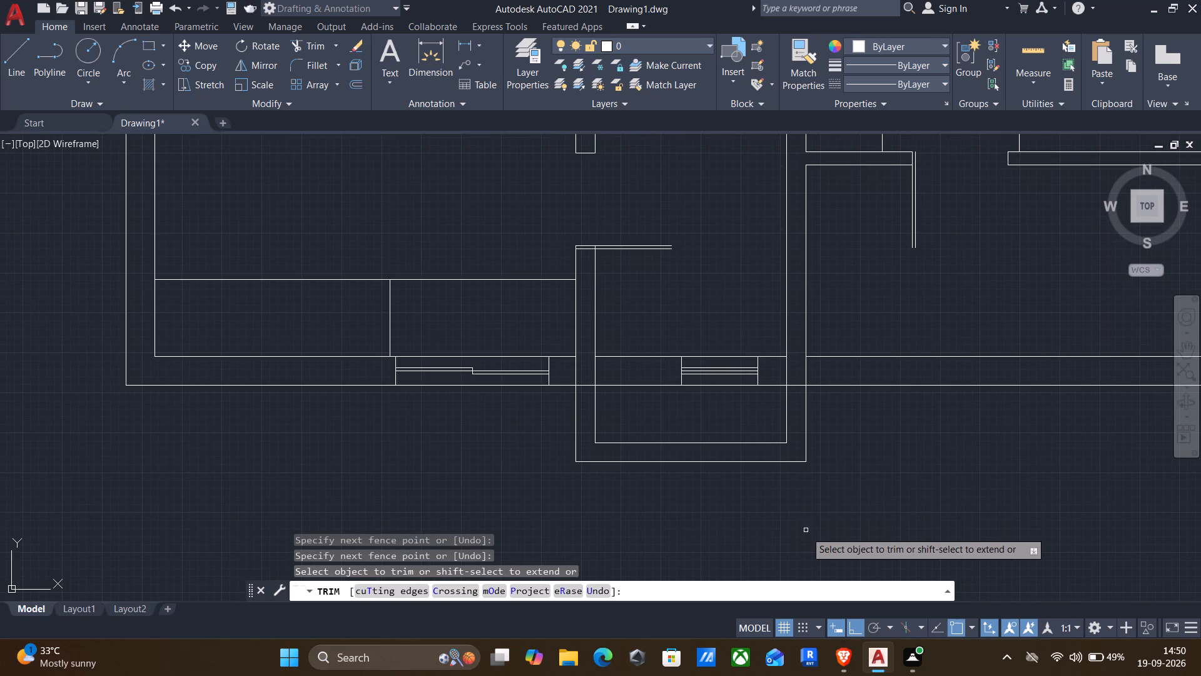
{"action": "middle_click_drag", "start_coordinate": [824, 466], "coordinate": [818, 457]}
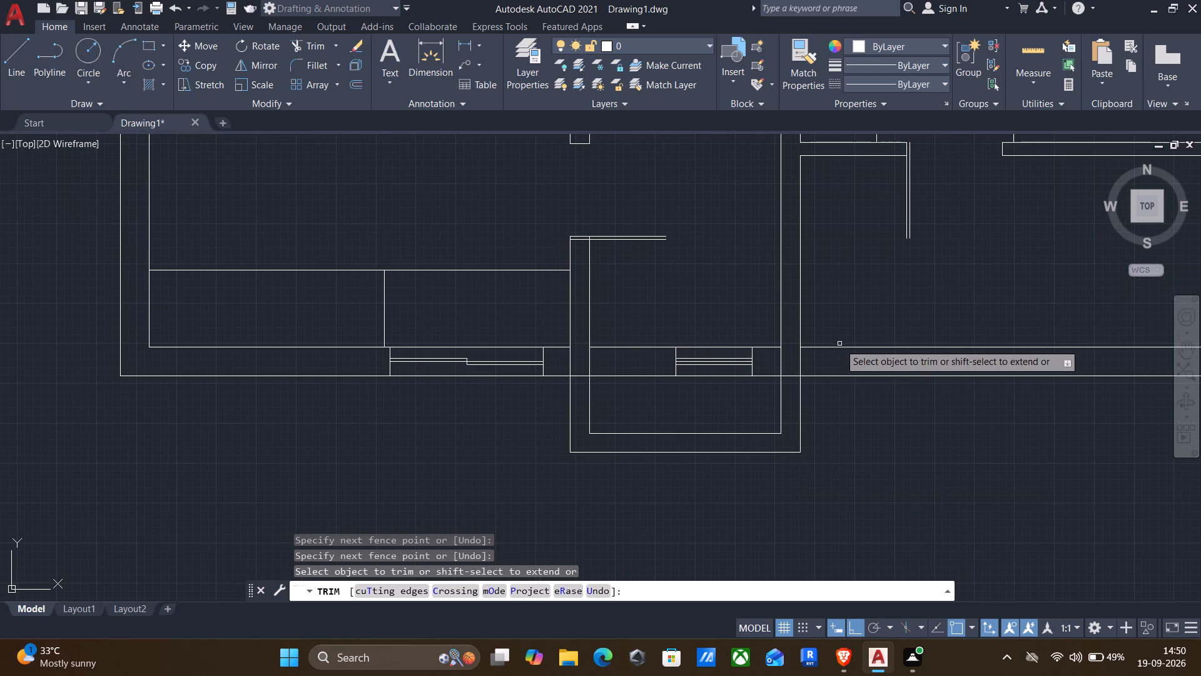
{"action": "middle_click_drag", "start_coordinate": [854, 439], "coordinate": [905, 324]}
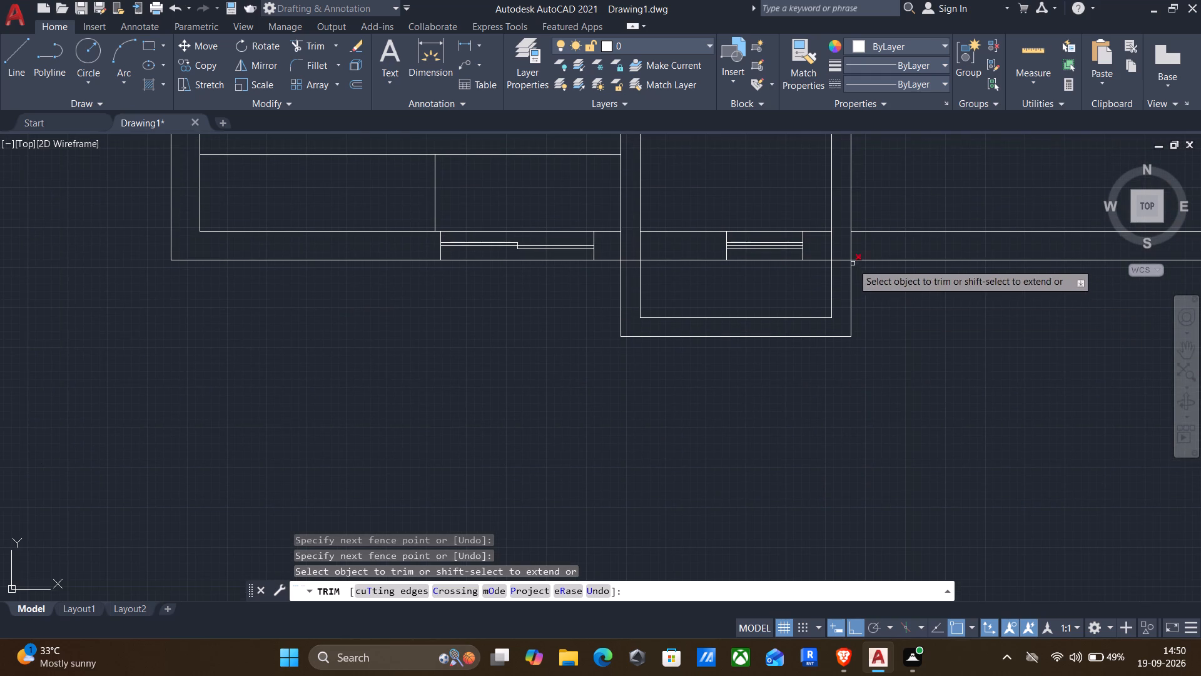
{"action": "scroll", "coordinate": [847, 259], "scroll_direction": "up", "scroll_amount": 2}
{"action": "left_click_drag", "start_coordinate": [788, 237], "coordinate": [867, 224]}
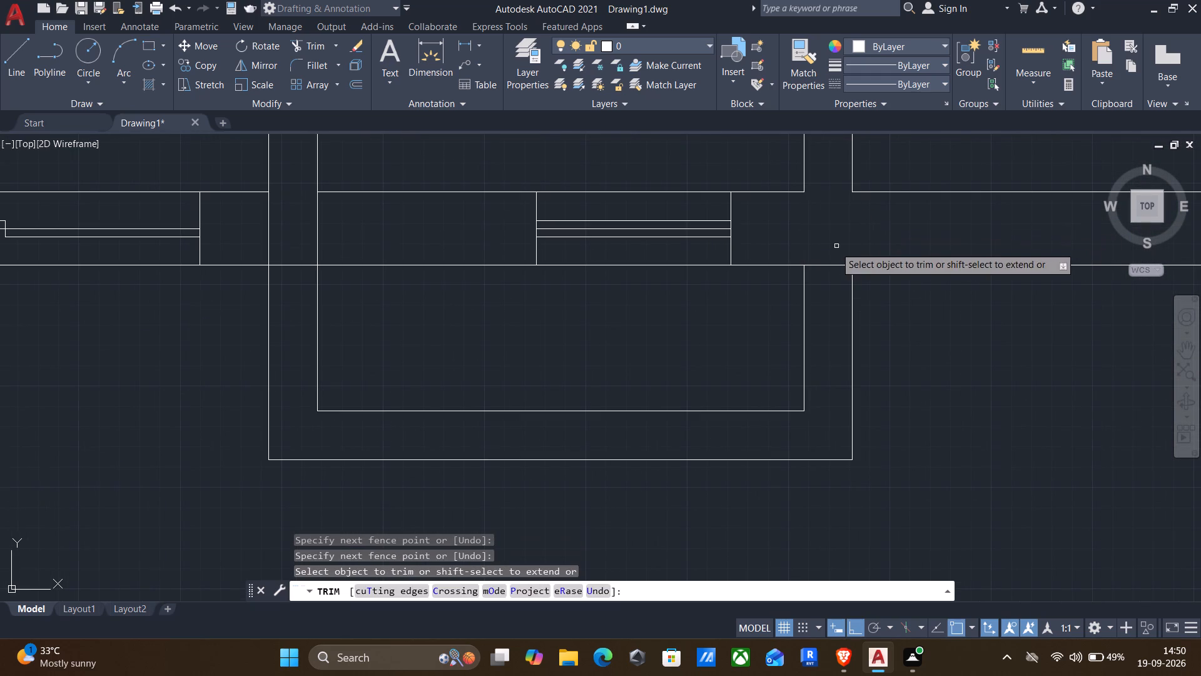
{"action": "left_click_drag", "start_coordinate": [823, 252], "coordinate": [820, 302]}
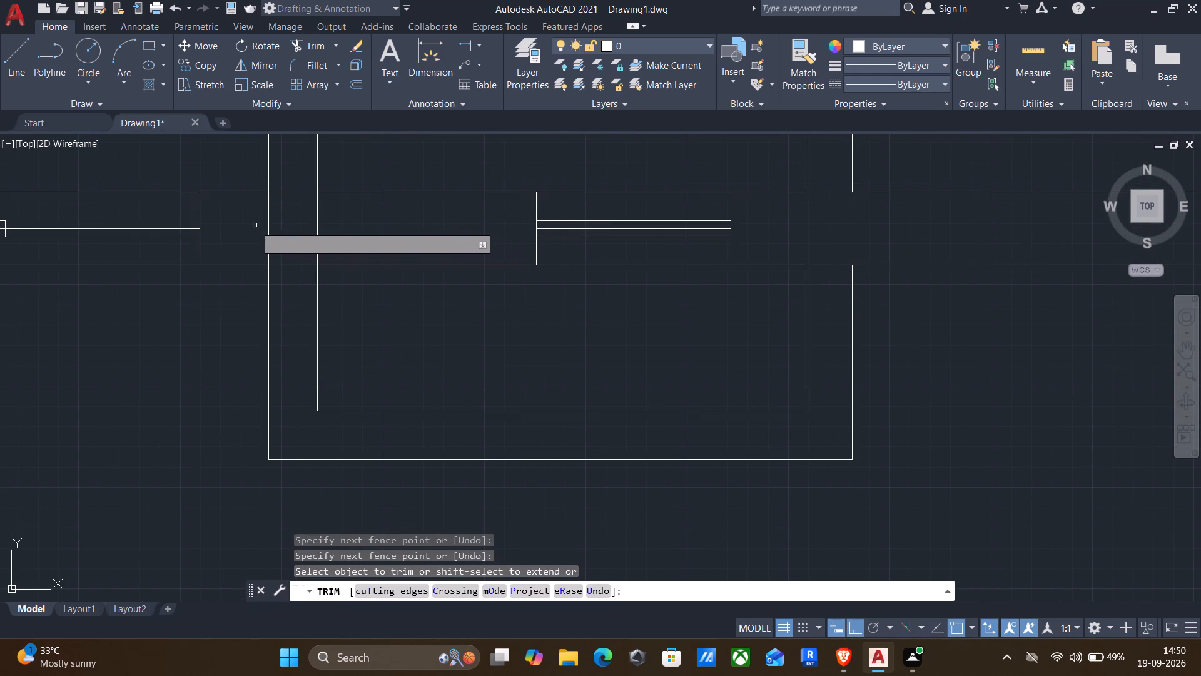
{"action": "left_click_drag", "start_coordinate": [251, 225], "coordinate": [332, 225]}
{"action": "left_click_drag", "start_coordinate": [307, 289], "coordinate": [310, 254]}
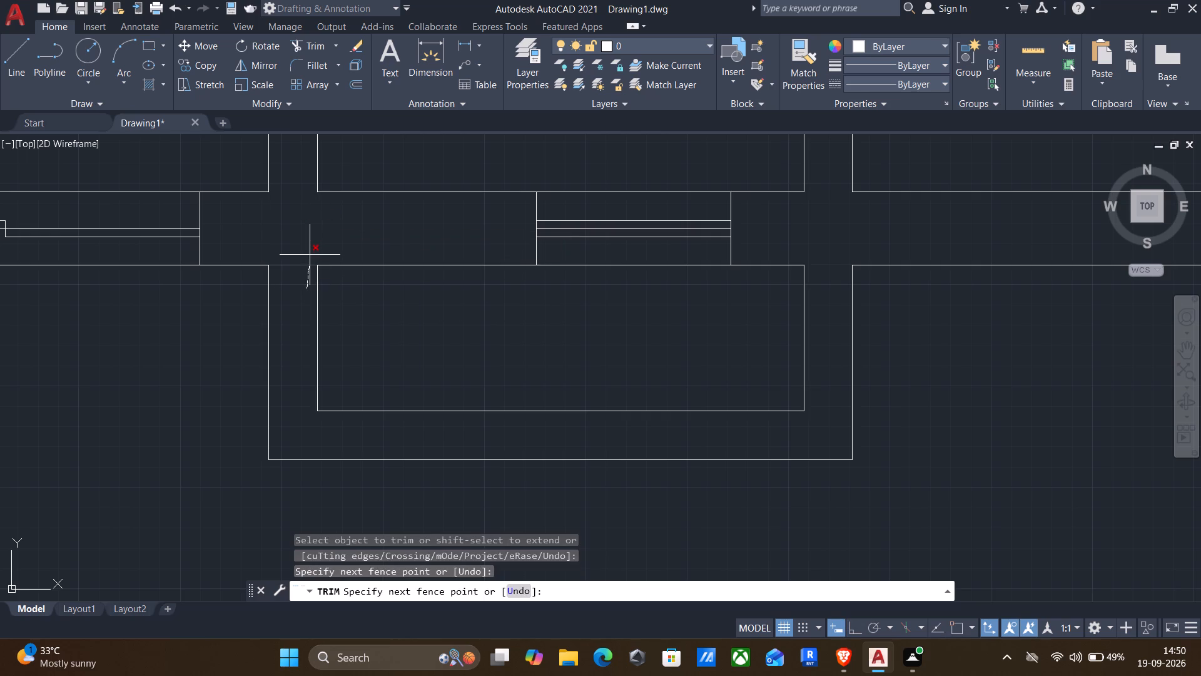
{"action": "left_click_drag", "start_coordinate": [310, 254], "coordinate": [309, 251]}
Trim the crossing lines inside the top wall where the upper projection's right side wall meets it.
{"action": "scroll", "coordinate": [307, 250], "scroll_direction": "down", "scroll_amount": 3}
{"action": "middle_click_drag", "start_coordinate": [373, 188], "coordinate": [502, 483]}
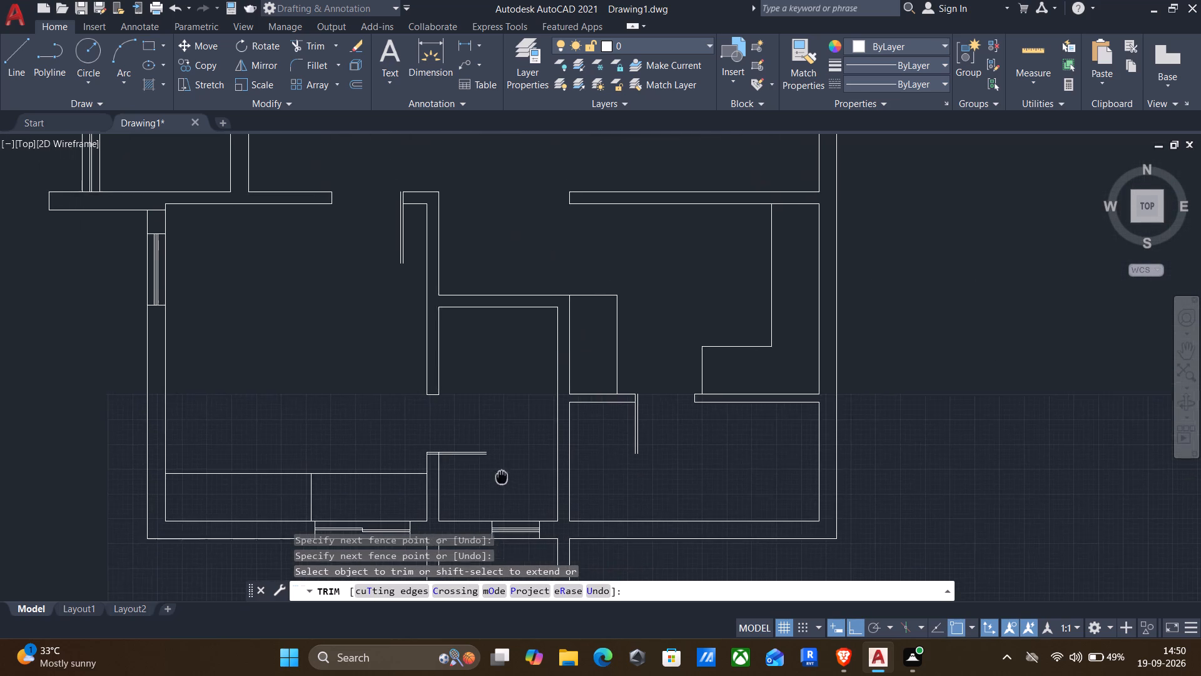
{"action": "middle_click_drag", "start_coordinate": [502, 483], "coordinate": [500, 518]}
{"action": "scroll", "coordinate": [512, 279], "scroll_direction": "down", "scroll_amount": 1}
{"action": "scroll", "coordinate": [507, 217], "scroll_direction": "up", "scroll_amount": 1}
{"action": "middle_click_drag", "start_coordinate": [507, 217], "coordinate": [510, 330]}
{"action": "middle_click_drag", "start_coordinate": [514, 365], "coordinate": [522, 551]}
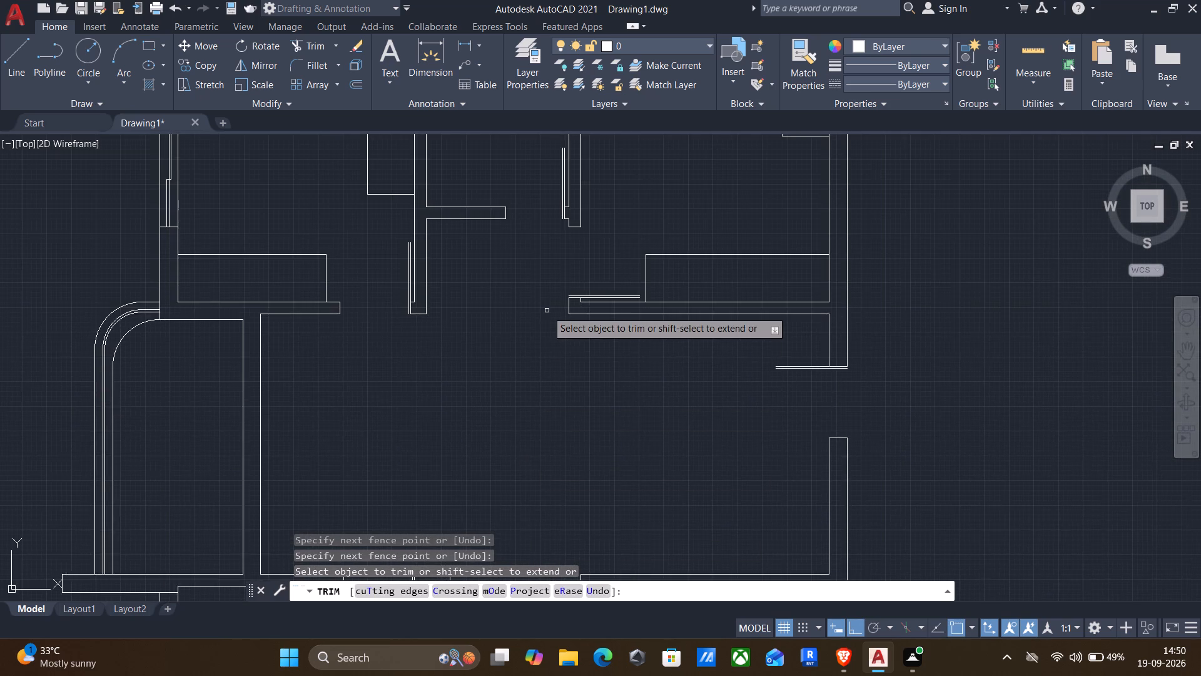
{"action": "scroll", "coordinate": [547, 310], "scroll_direction": "down", "scroll_amount": 2}
{"action": "scroll", "coordinate": [557, 183], "scroll_direction": "up", "scroll_amount": 4}
{"action": "scroll", "coordinate": [559, 233], "scroll_direction": "up", "scroll_amount": 3}
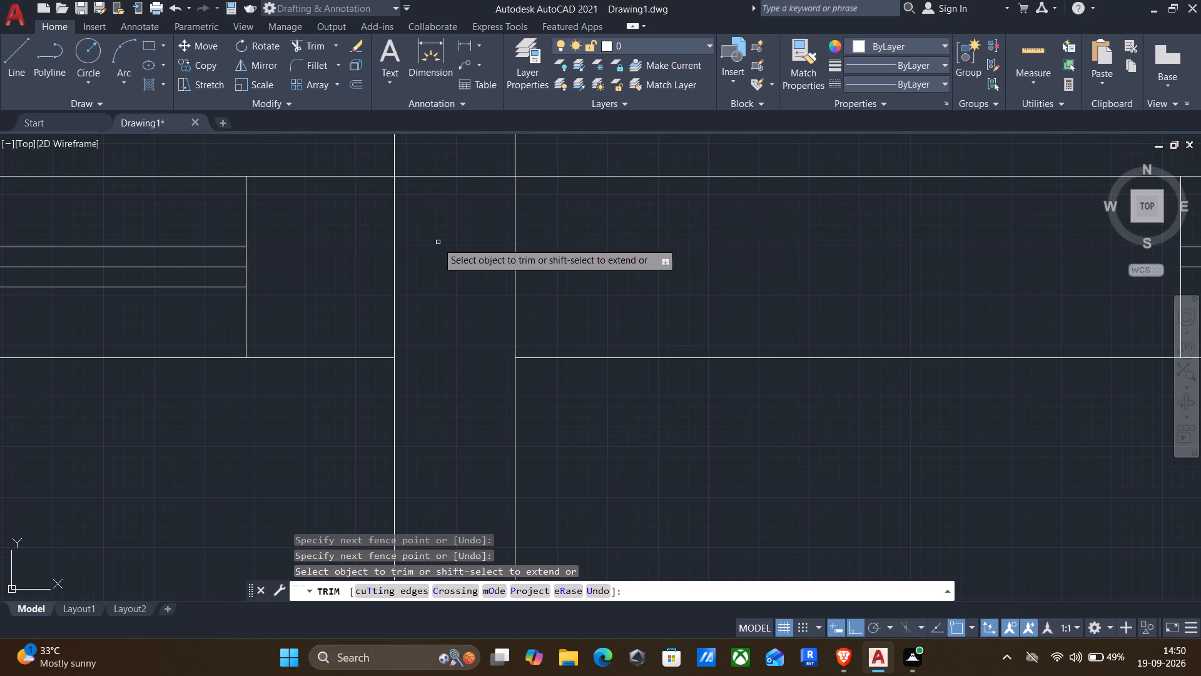
{"action": "left_click_drag", "start_coordinate": [375, 267], "coordinate": [520, 275]}
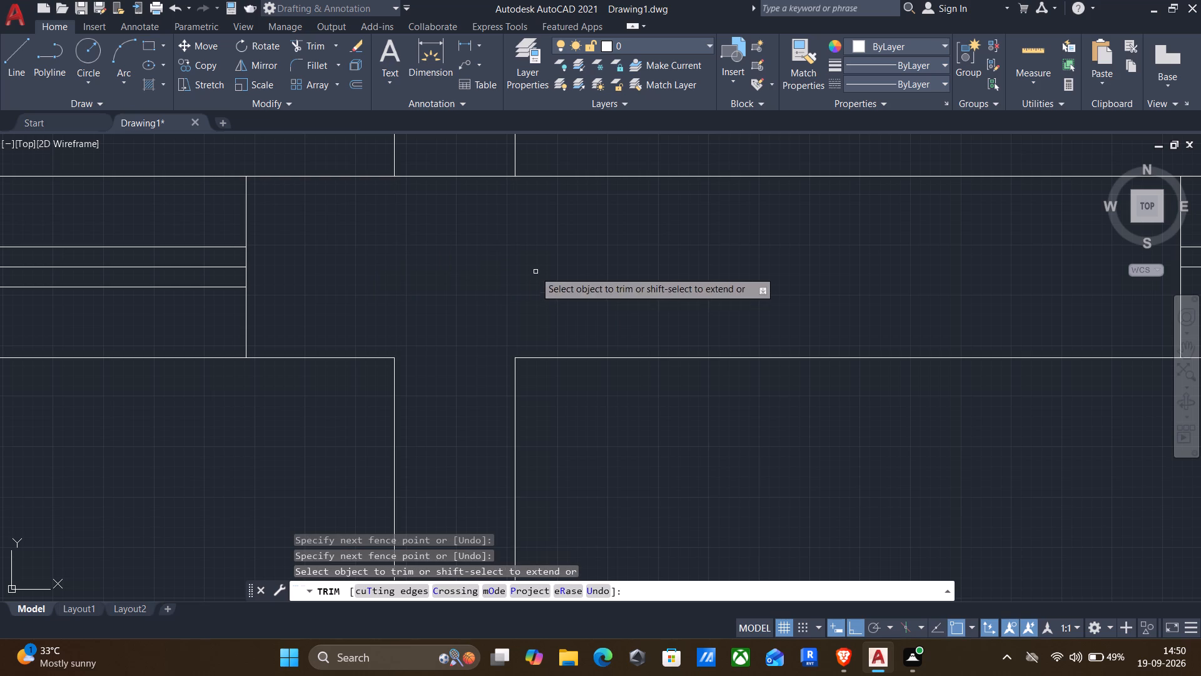
{"action": "scroll", "coordinate": [520, 260], "scroll_direction": "down", "scroll_amount": 2}
{"action": "left_click_drag", "start_coordinate": [500, 206], "coordinate": [494, 270]}
{"action": "scroll", "coordinate": [494, 270], "scroll_direction": "down", "scroll_amount": 2}
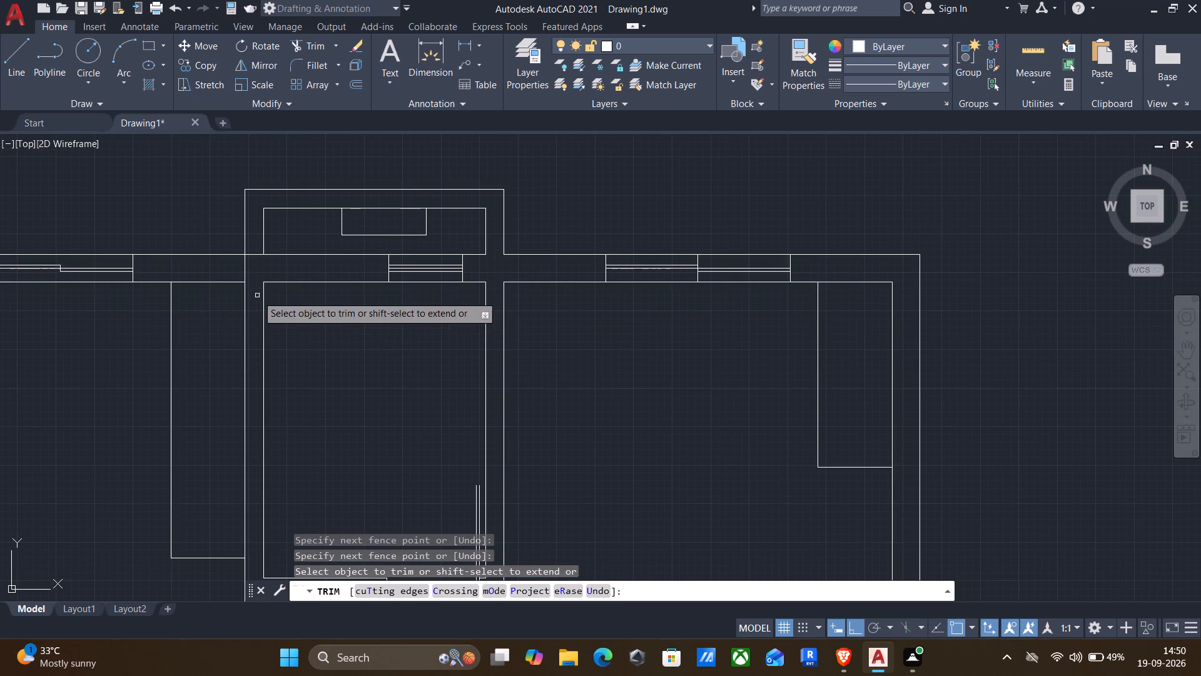
Trim the crossing lines inside the top wall where the upper projection's left side wall meets it.
{"action": "scroll", "coordinate": [236, 269], "scroll_direction": "up", "scroll_amount": 1}
{"action": "left_click_drag", "start_coordinate": [230, 263], "coordinate": [263, 262]}
{"action": "scroll", "coordinate": [262, 245], "scroll_direction": "up", "scroll_amount": 3}
{"action": "left_click_drag", "start_coordinate": [261, 240], "coordinate": [263, 296]}
{"action": "scroll", "coordinate": [263, 298], "scroll_direction": "down", "scroll_amount": 4}
{"action": "middle_click_drag", "start_coordinate": [362, 381], "coordinate": [514, 263]}
{"action": "scroll", "coordinate": [525, 252], "scroll_direction": "up", "scroll_amount": 1}
{"action": "middle_click", "coordinate": [525, 252]}
{"action": "scroll", "coordinate": [514, 255], "scroll_direction": "down", "scroll_amount": 2}
{"action": "middle_click", "coordinate": [515, 335]}
{"action": "middle_click_drag", "start_coordinate": [527, 351], "coordinate": [562, 208]}
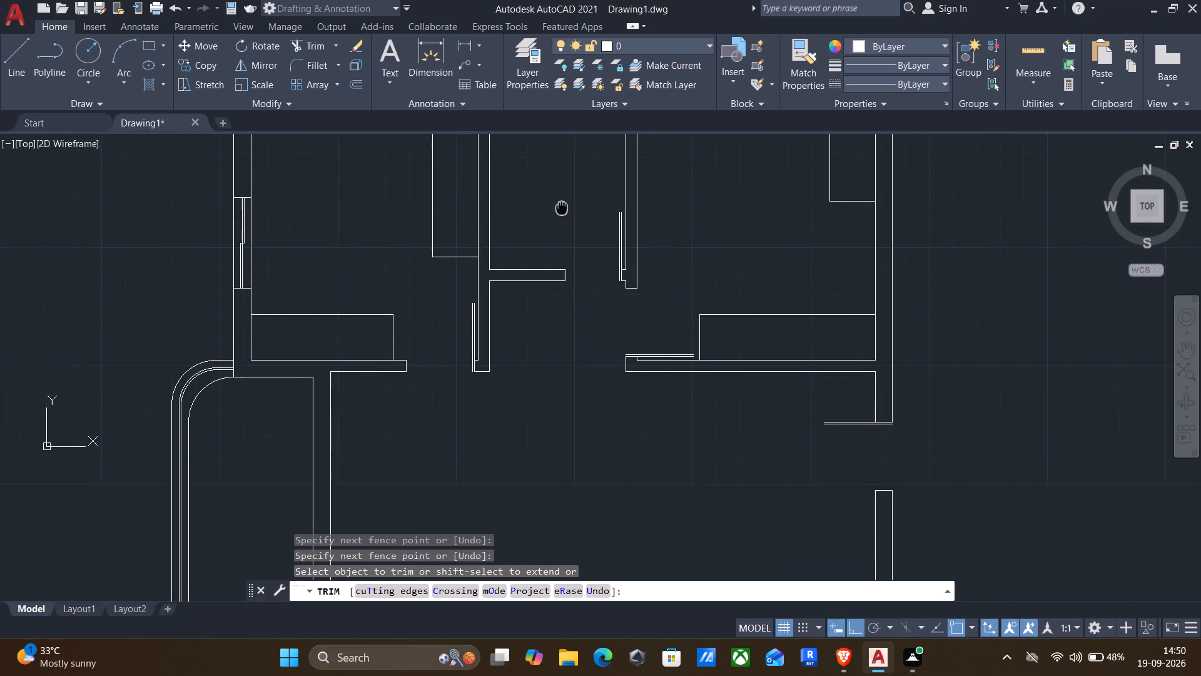
{"action": "middle_click_drag", "start_coordinate": [562, 208], "coordinate": [562, 207]}
{"action": "middle_click_drag", "start_coordinate": [527, 401], "coordinate": [551, 289]}
{"action": "scroll", "coordinate": [549, 310], "scroll_direction": "down", "scroll_amount": 1}
{"action": "middle_click_drag", "start_coordinate": [557, 379], "coordinate": [585, 218]}
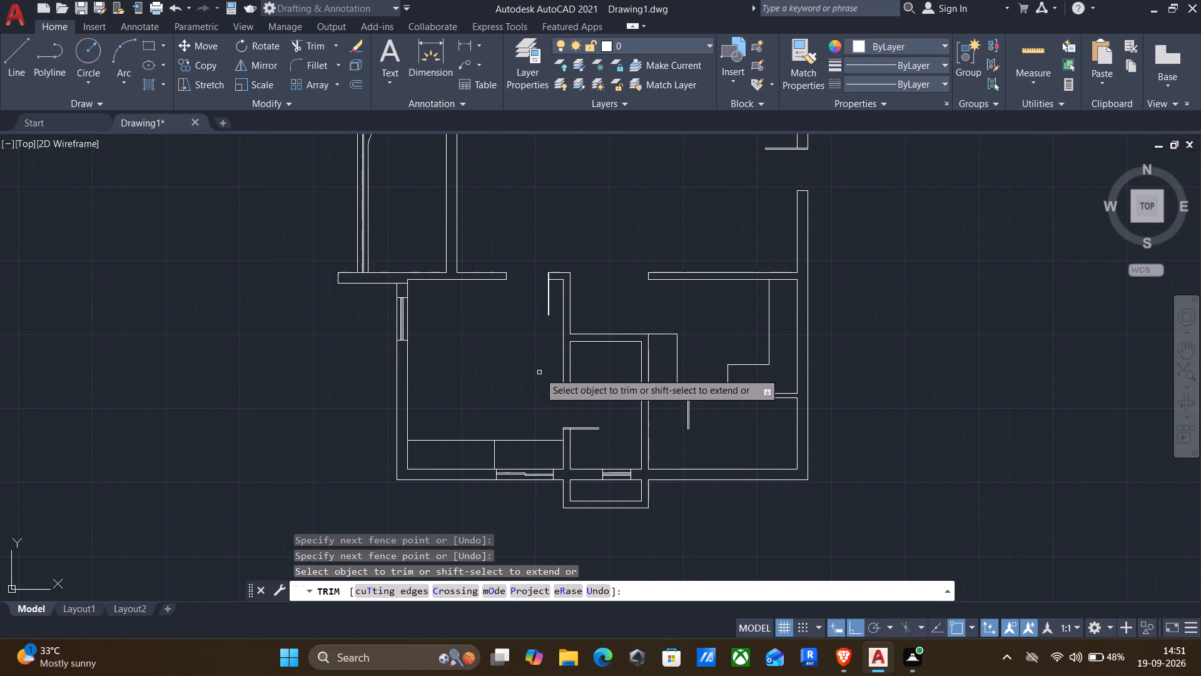
{"action": "key", "text": "Escape"}
Draw a small horizontal rectangle in the left half of the lower projection's interior, just above its inner bottom wall line.
{"action": "middle_click_drag", "start_coordinate": [599, 548], "coordinate": [600, 481]}
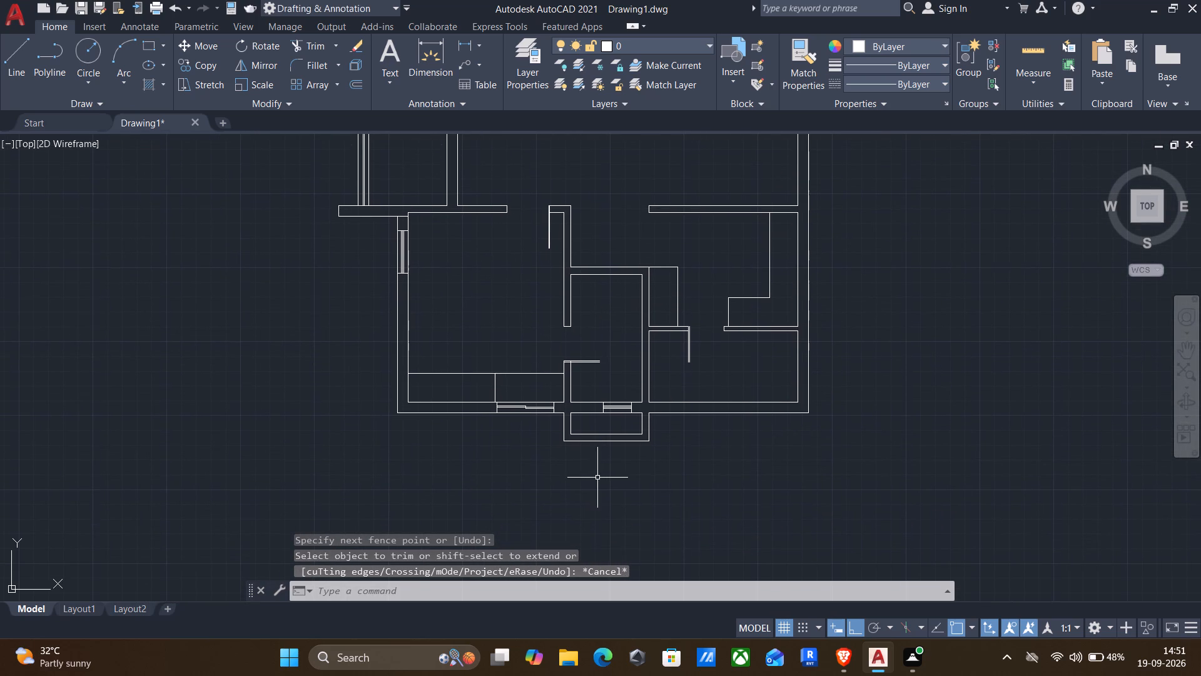
{"action": "scroll", "coordinate": [609, 446], "scroll_direction": "up", "scroll_amount": 2}
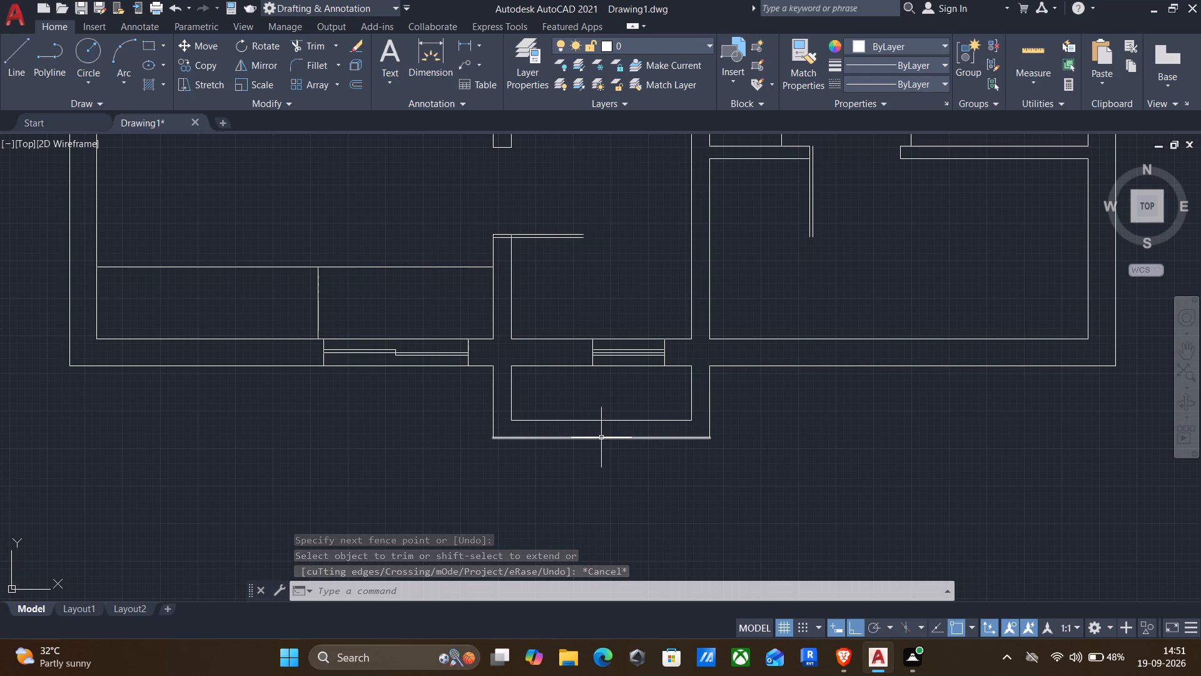
{"action": "type", "text": "rec"}
{"action": "key", "text": "Return"}
{"action": "scroll", "coordinate": [530, 405], "scroll_direction": "up", "scroll_amount": 3}
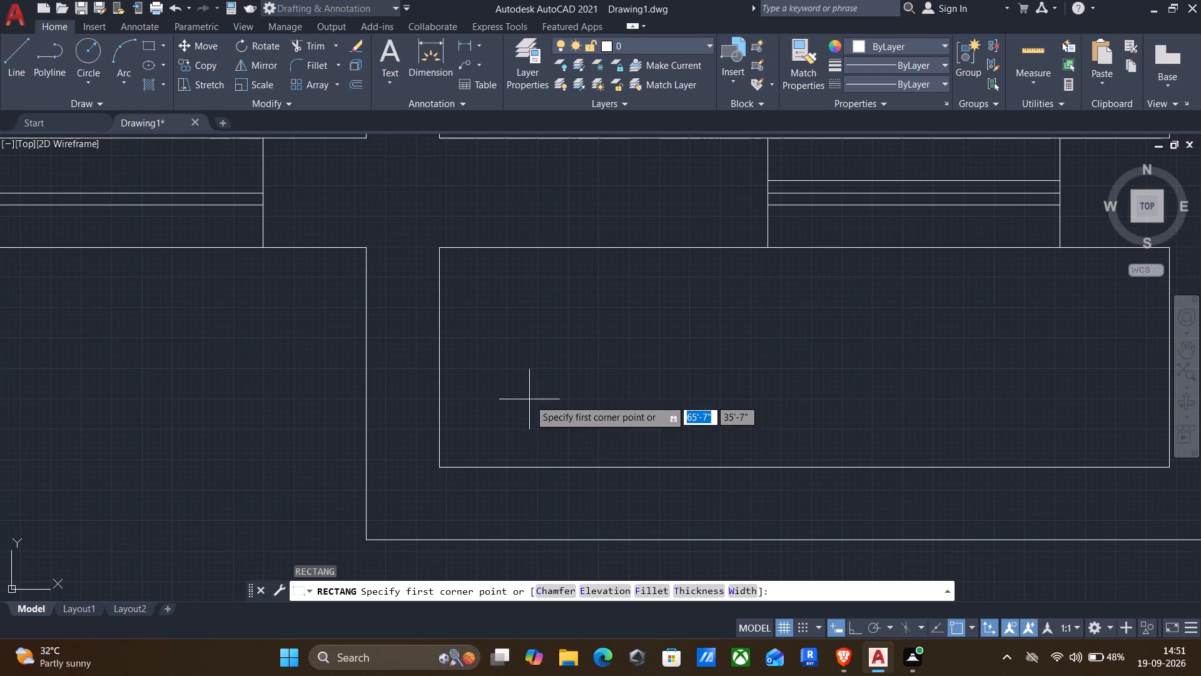
{"action": "left_click", "coordinate": [510, 423]}
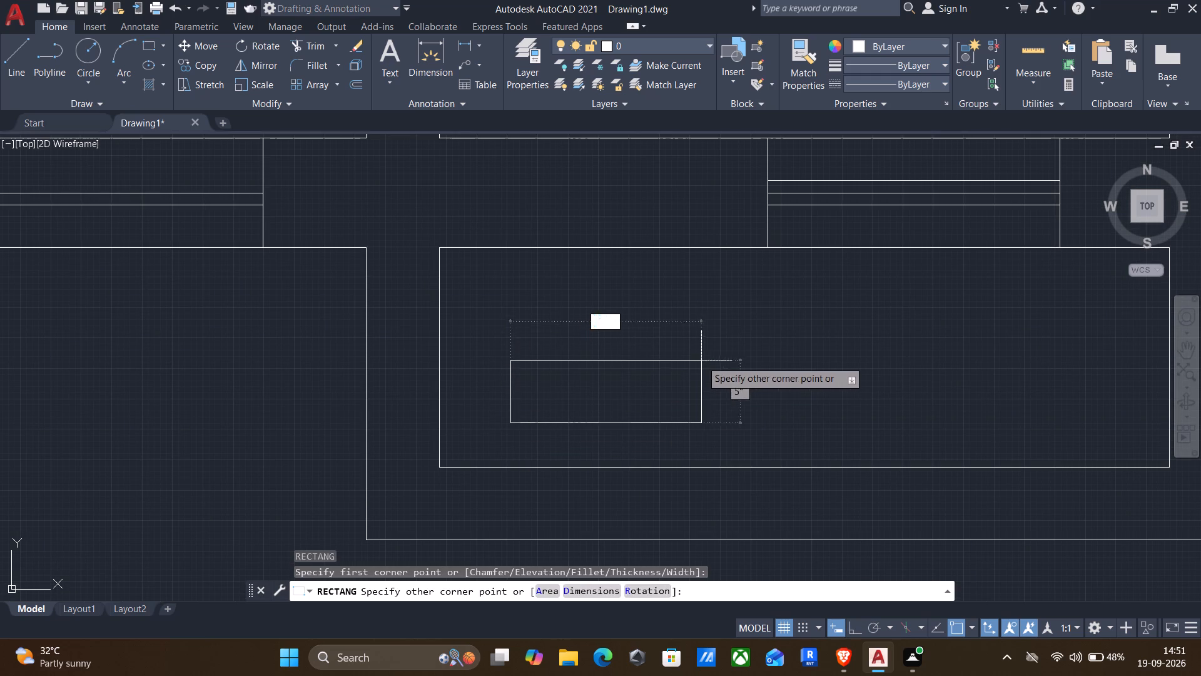
{"action": "left_click", "coordinate": [742, 345]}
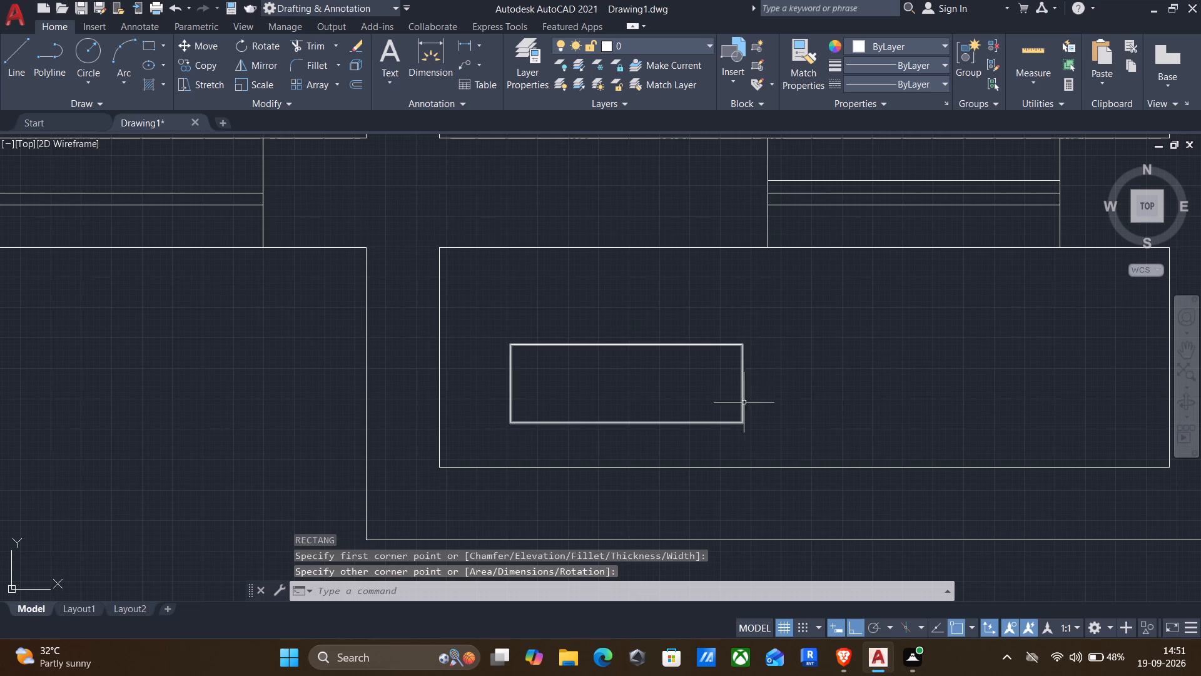
Copy the small rectangle horizontally about 2'-4" into the right half of the lower projection.
{"action": "left_click", "coordinate": [744, 419]}
{"action": "left_click", "coordinate": [696, 414]}
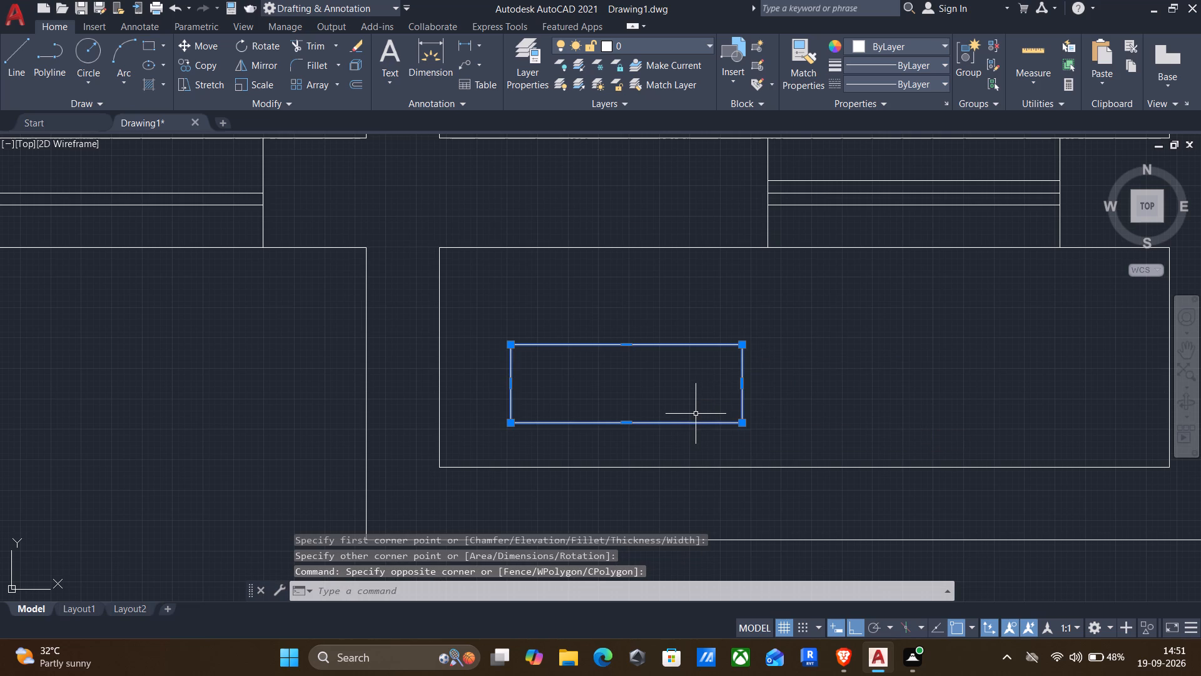
{"action": "key", "text": "c"}
{"action": "key", "text": "o"}
{"action": "key", "text": "Return"}
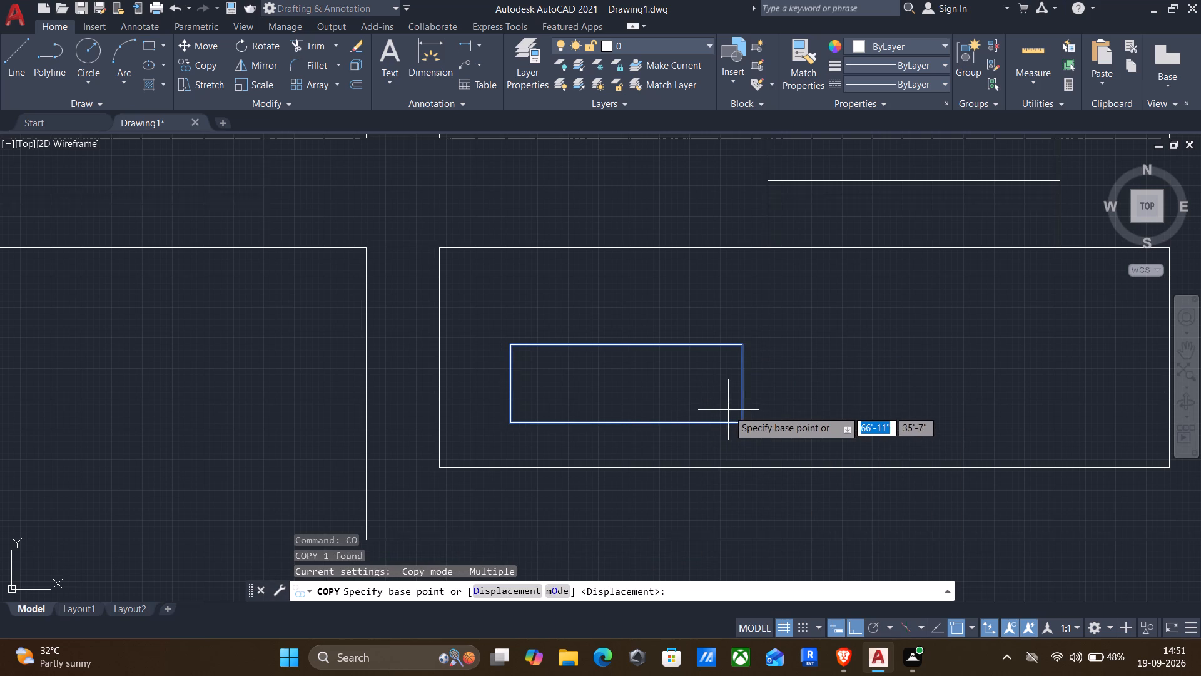
{"action": "left_click", "coordinate": [744, 426]}
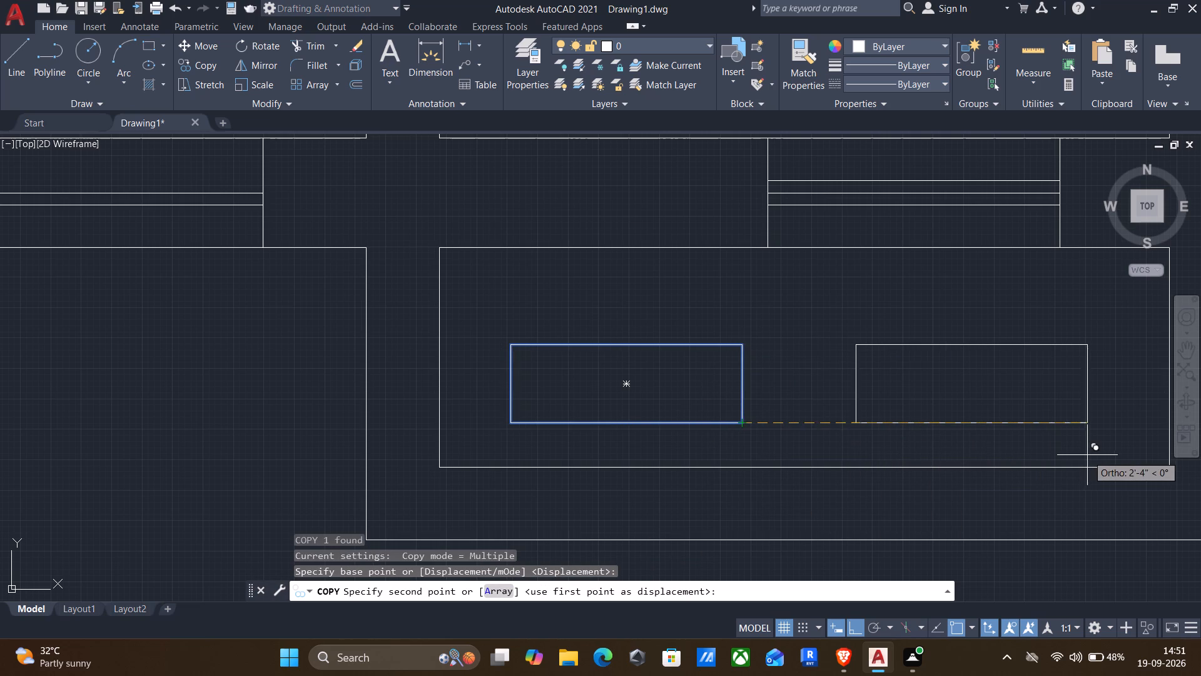
{"action": "left_click", "coordinate": [1097, 454]}
{"action": "key", "text": "Return"}
Draw three short vertical lines from the lower projection's inner bottom wall line up to the left-hand rectangle.
{"action": "scroll", "coordinate": [796, 430], "scroll_direction": "down", "scroll_amount": 1}
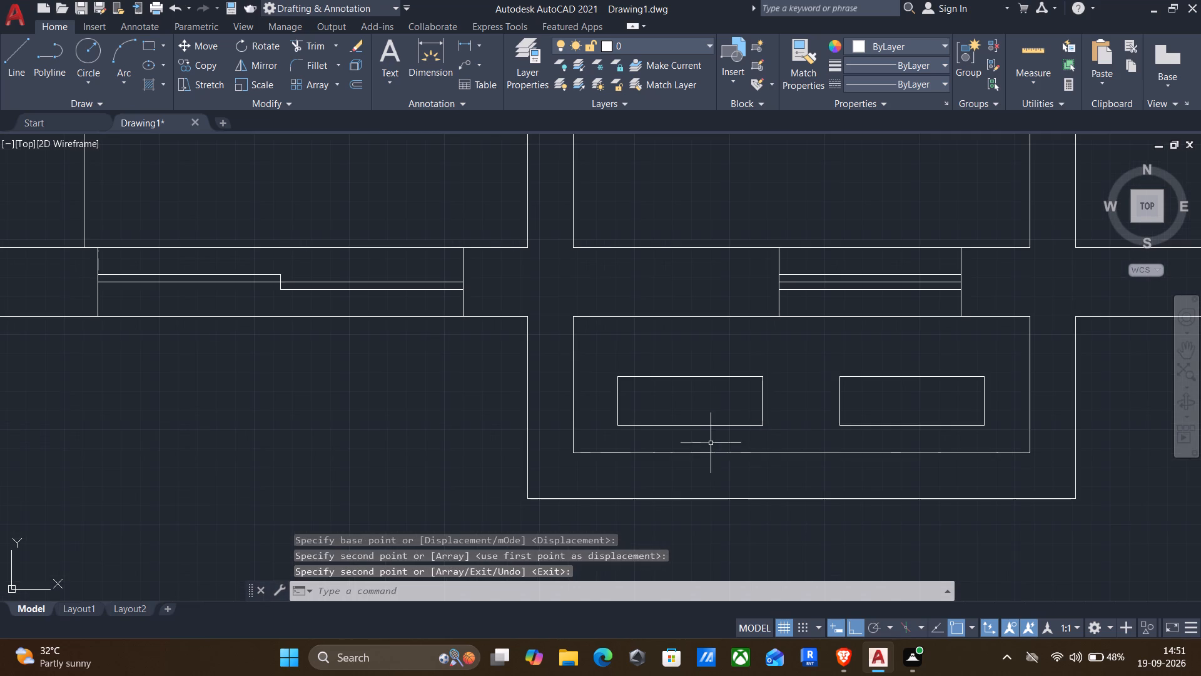
{"action": "key", "text": "l"}
{"action": "key", "text": "Return"}
{"action": "left_click", "coordinate": [652, 454]}
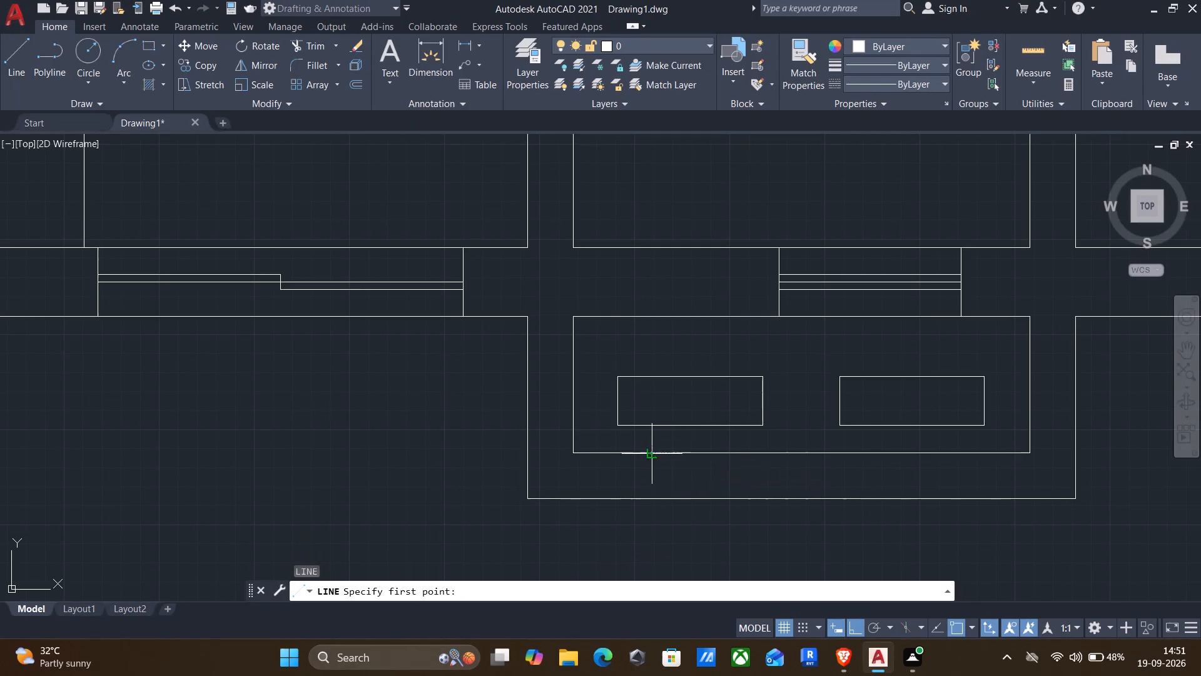
{"action": "left_click", "coordinate": [653, 426]}
{"action": "key", "text": "Return"}
{"action": "key", "text": "Return"}
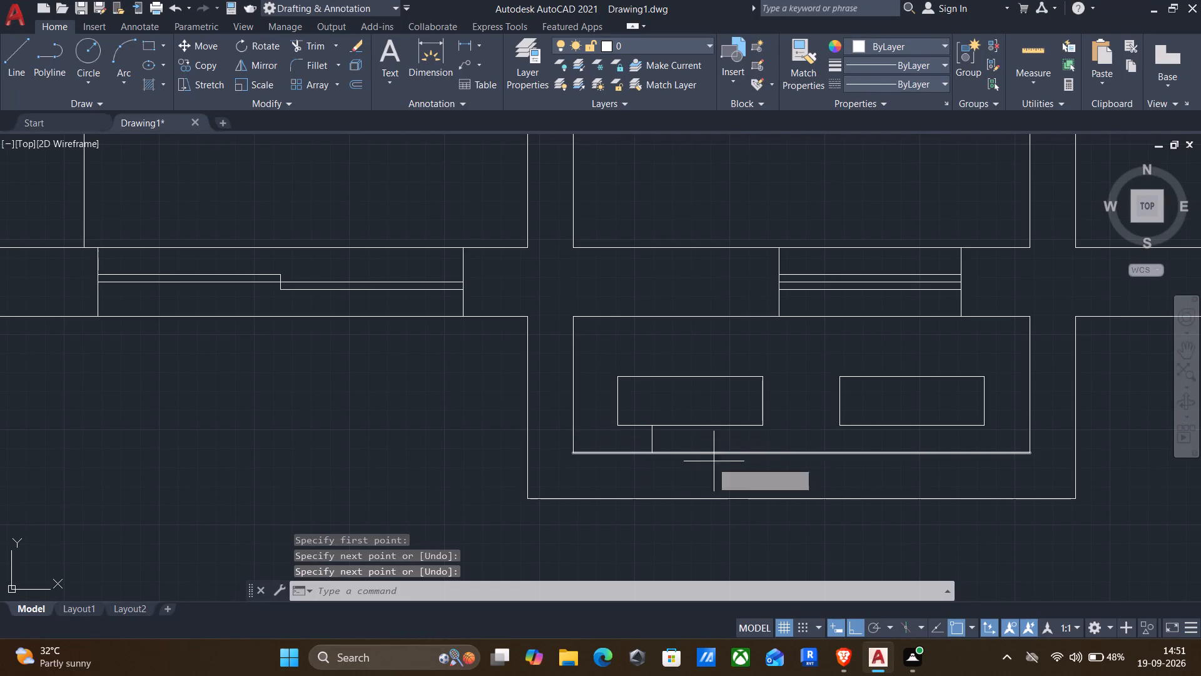
{"action": "left_click", "coordinate": [692, 456]}
{"action": "left_click", "coordinate": [692, 429]}
{"action": "key", "text": "Return"}
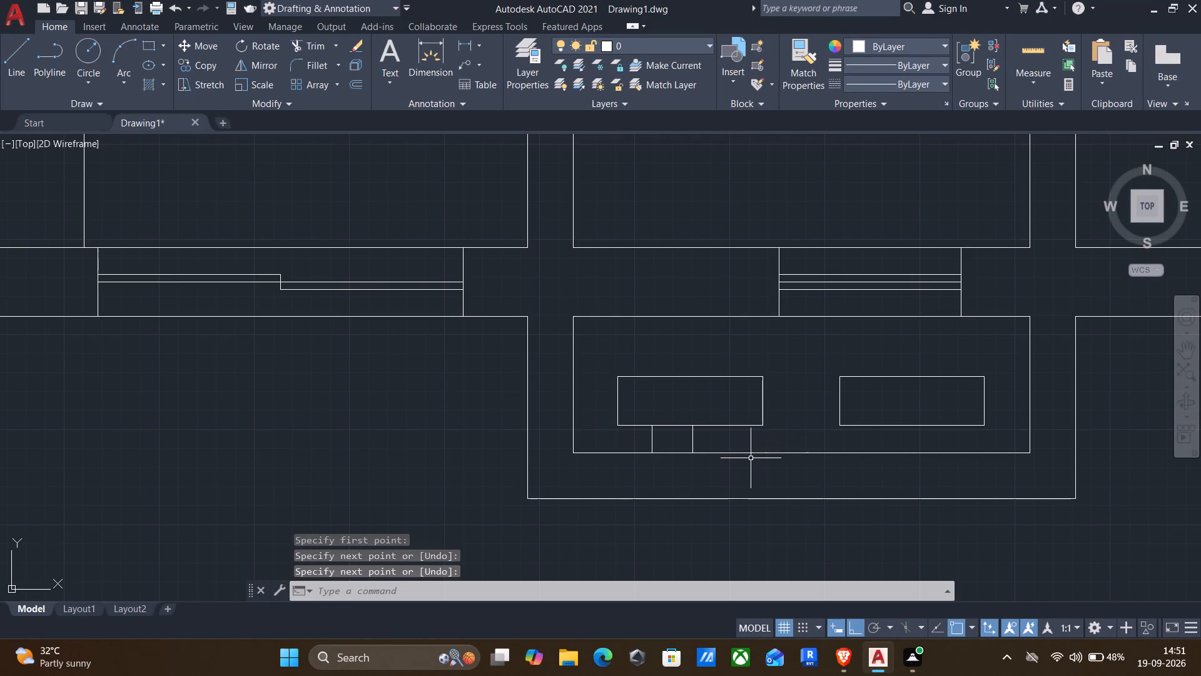
{"action": "key", "text": "Return"}
{"action": "left_click", "coordinate": [724, 456]}
{"action": "left_click", "coordinate": [723, 429]}
{"action": "key", "text": "Return"}
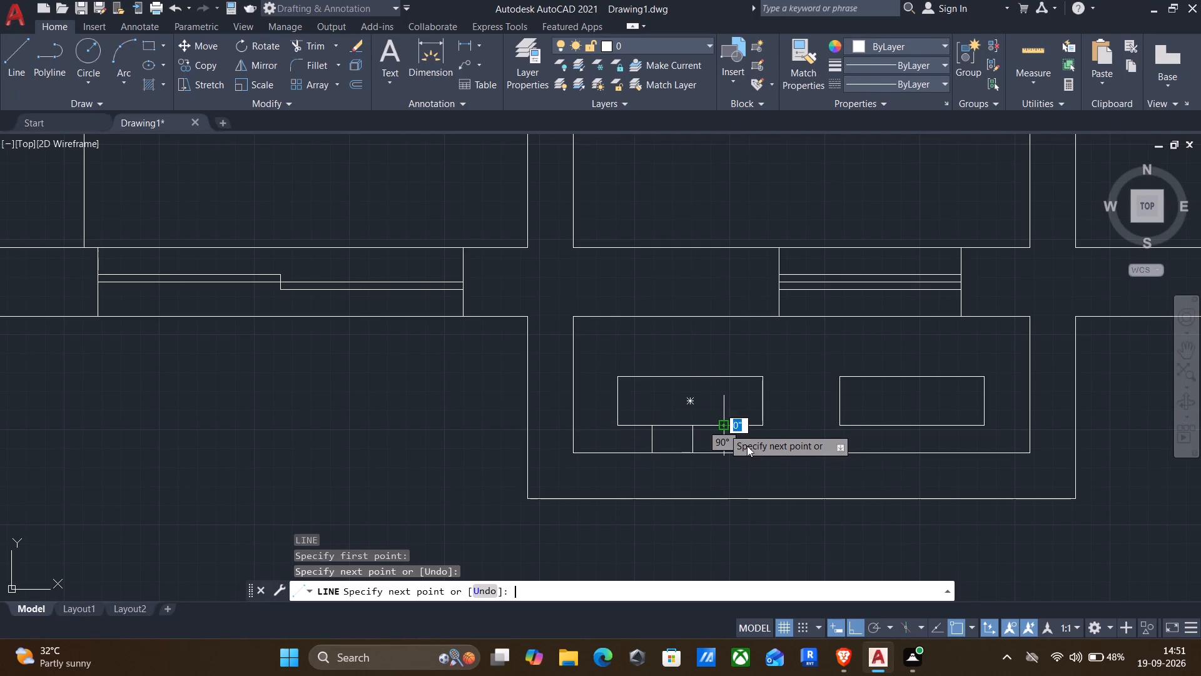
Draw a short vertical line from the inner bottom wall line up to the right-hand rectangle, near its left end.
{"action": "key", "text": "Return"}
{"action": "left_click", "coordinate": [873, 450]}
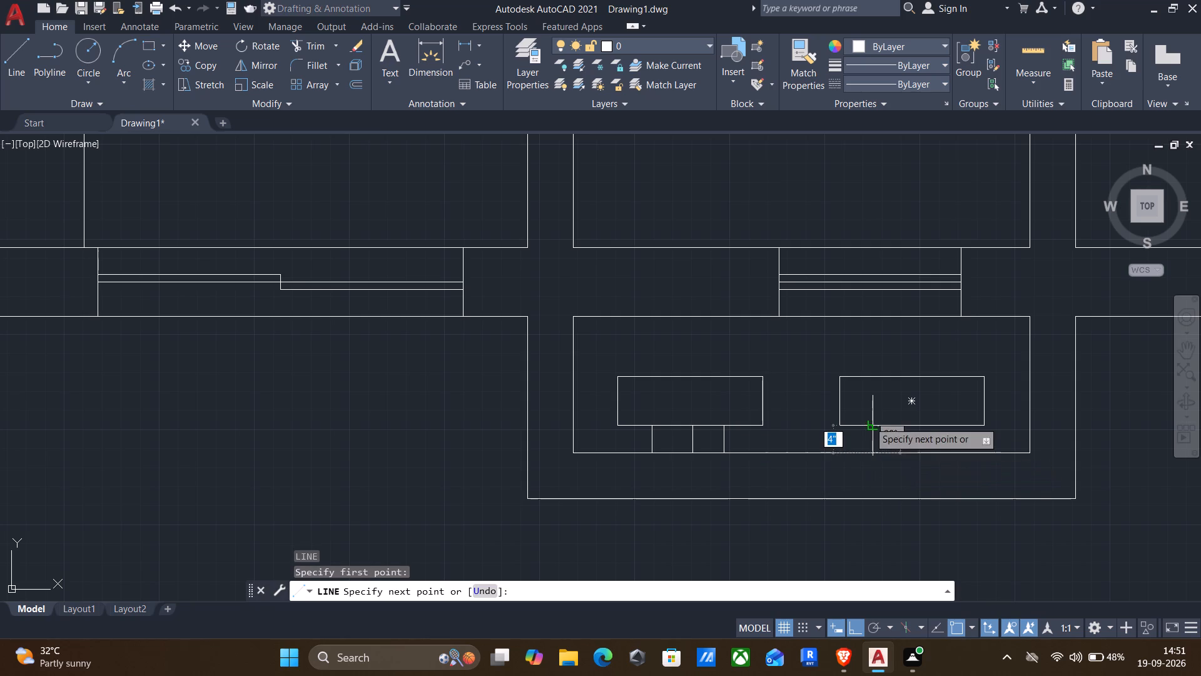
{"action": "left_click", "coordinate": [869, 421]}
{"action": "key", "text": "Return"}
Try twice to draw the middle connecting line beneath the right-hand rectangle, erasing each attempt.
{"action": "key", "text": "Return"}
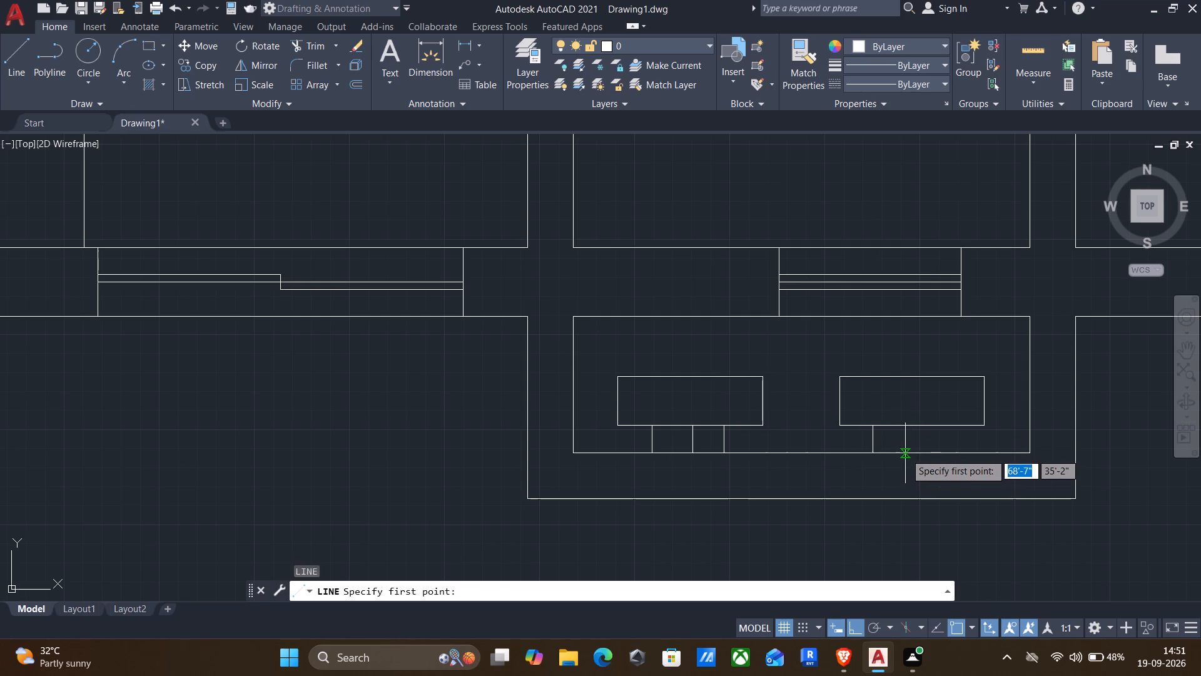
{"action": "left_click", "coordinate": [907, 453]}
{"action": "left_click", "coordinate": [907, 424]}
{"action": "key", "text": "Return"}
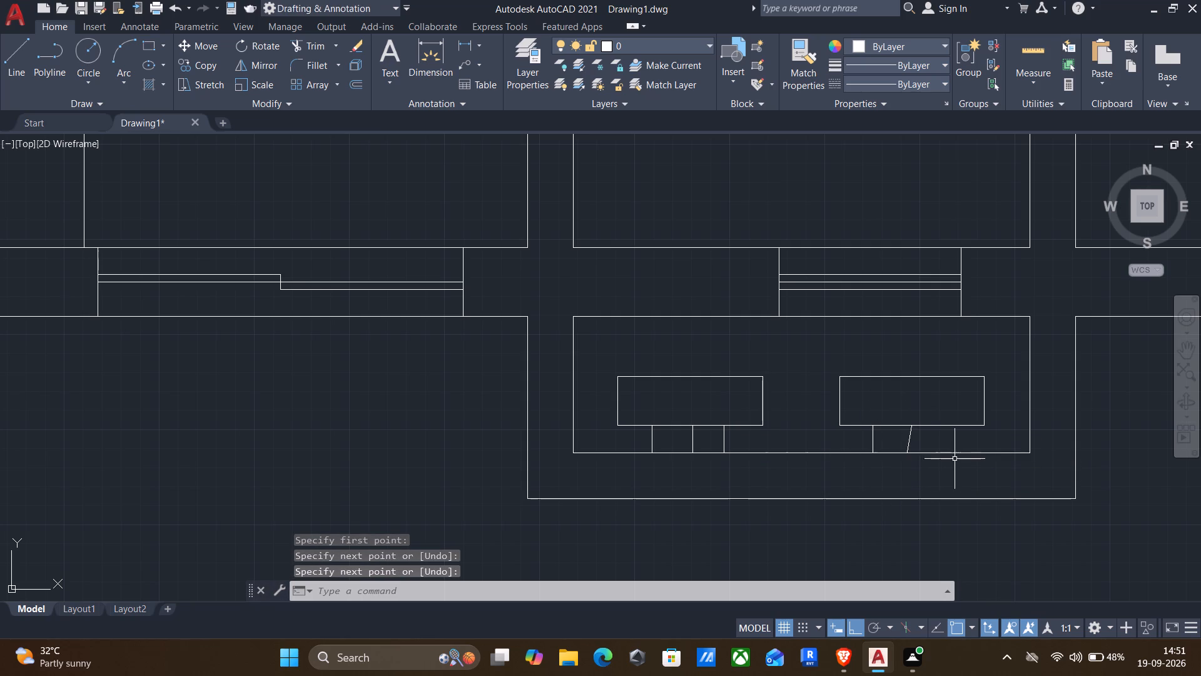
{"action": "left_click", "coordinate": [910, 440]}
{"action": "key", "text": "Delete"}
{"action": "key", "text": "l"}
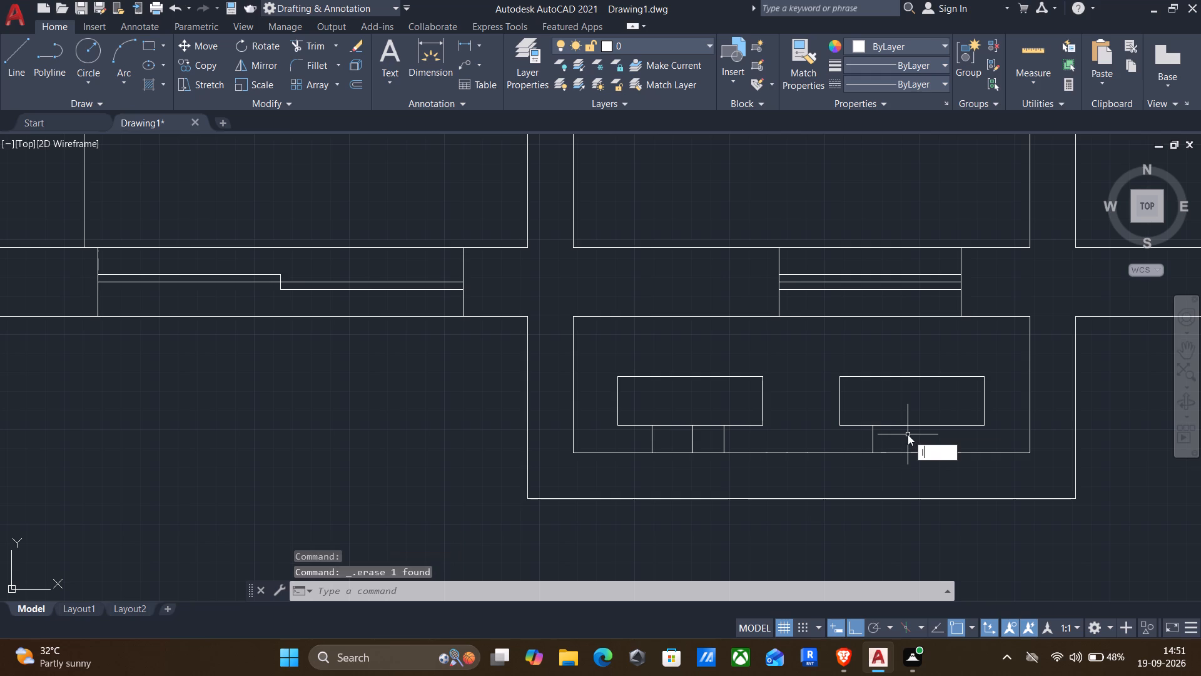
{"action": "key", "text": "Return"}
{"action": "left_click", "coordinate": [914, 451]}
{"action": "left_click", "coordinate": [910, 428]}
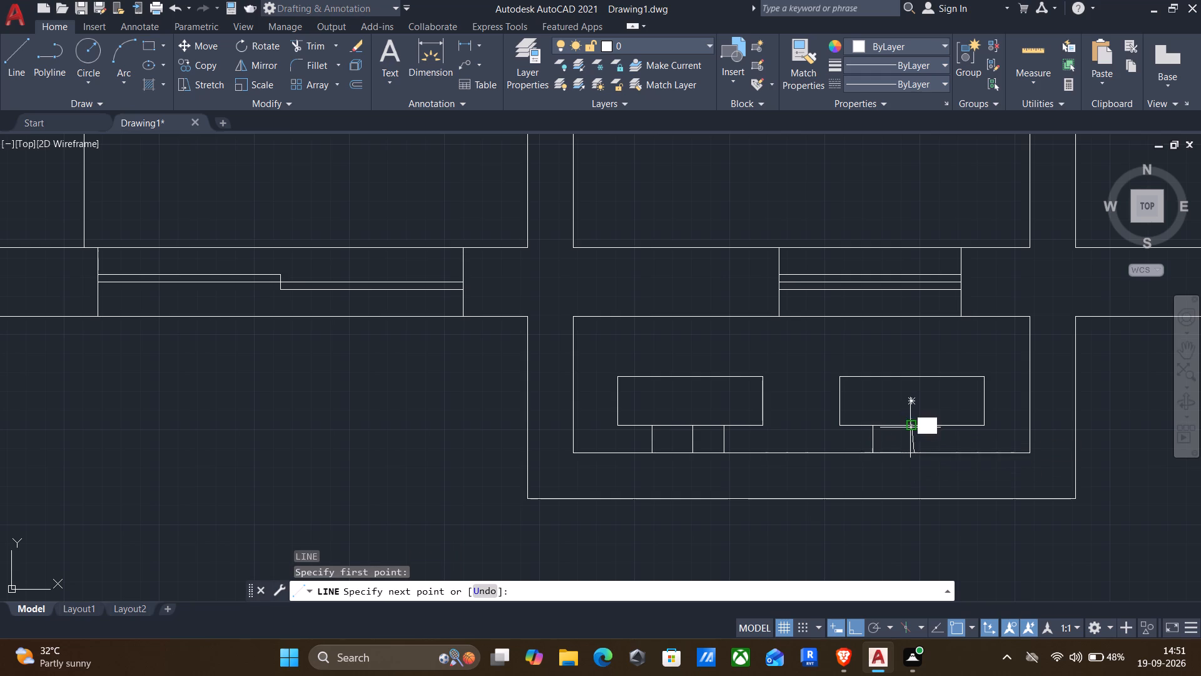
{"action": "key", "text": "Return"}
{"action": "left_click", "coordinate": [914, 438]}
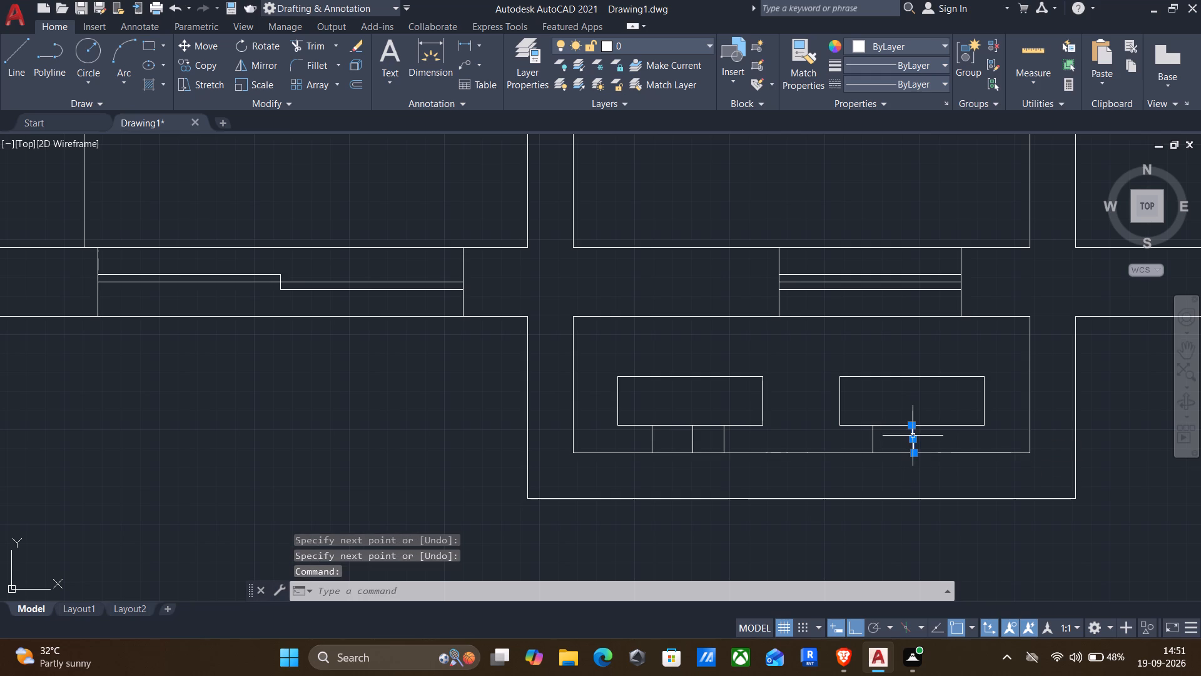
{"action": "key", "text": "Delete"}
Draw the middle and right vertical lines from the inner bottom wall line up to the right-hand rectangle.
{"action": "key", "text": "l"}
{"action": "key", "text": "Return"}
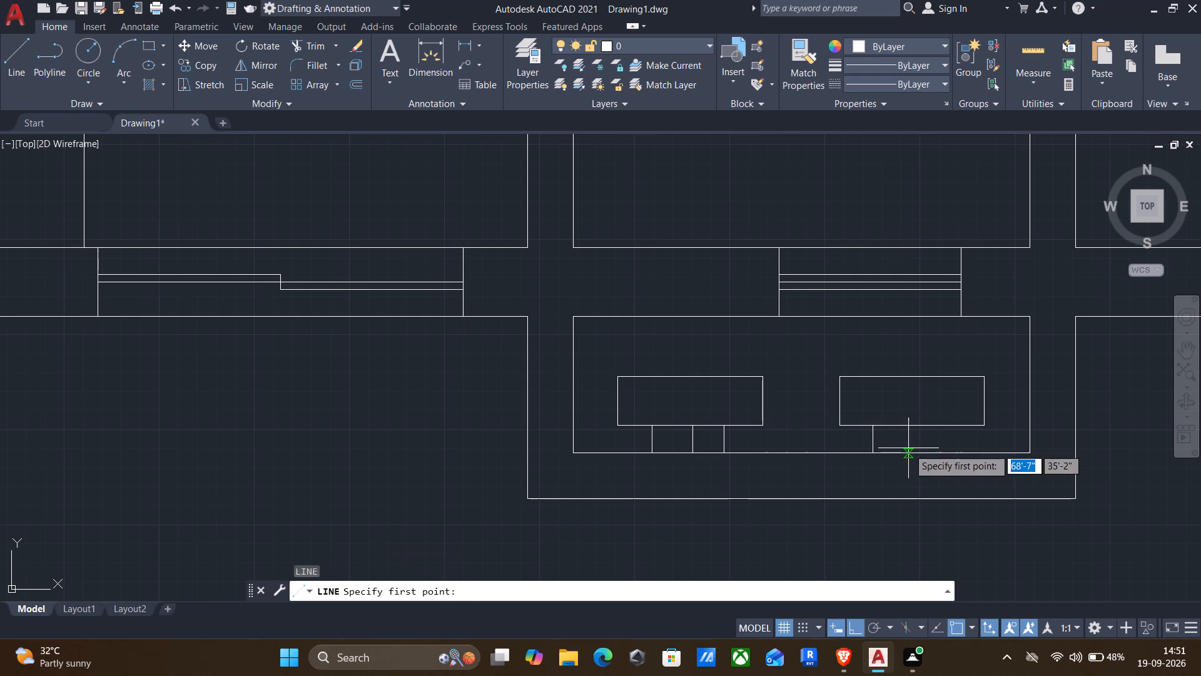
{"action": "left_click", "coordinate": [908, 448]}
{"action": "left_click", "coordinate": [906, 423]}
{"action": "key", "text": "Return"}
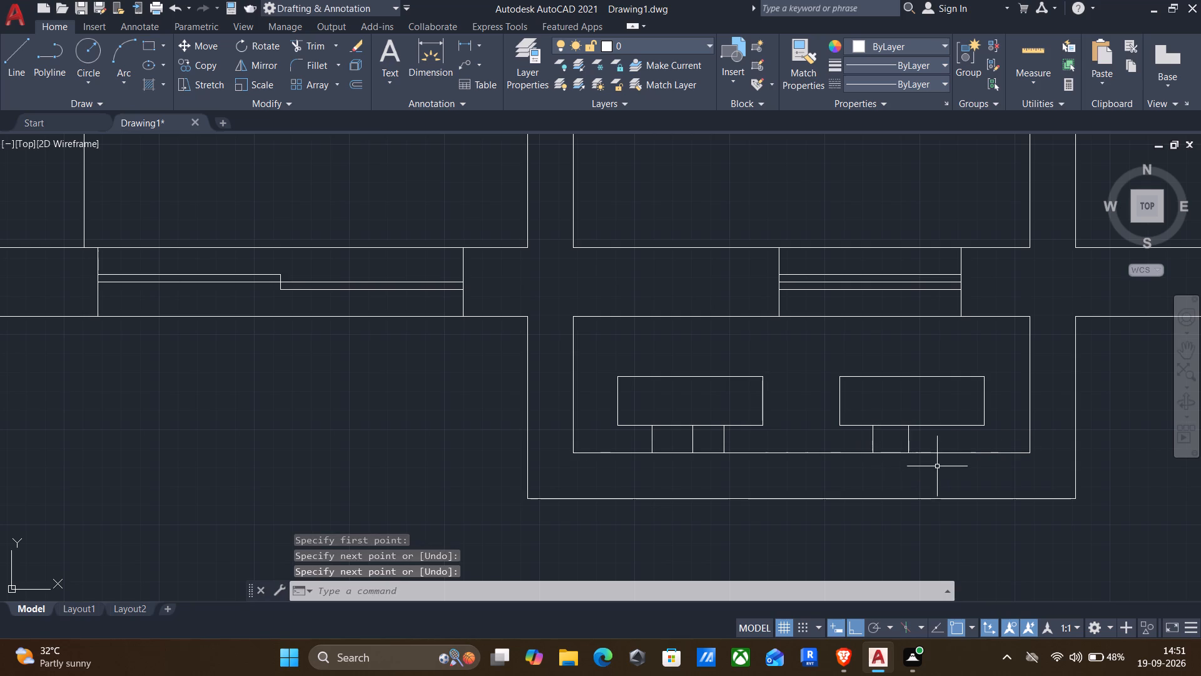
{"action": "key", "text": "Return"}
{"action": "left_click", "coordinate": [949, 453]}
{"action": "left_click", "coordinate": [941, 431]}
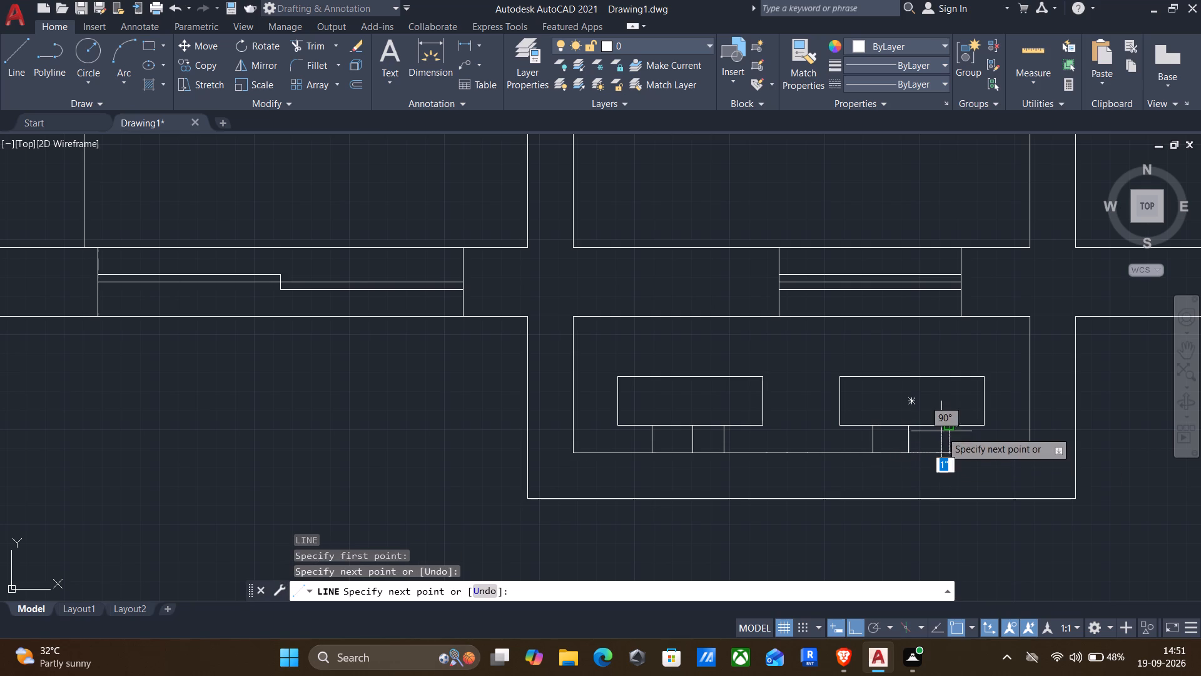
{"action": "key", "text": "Return"}
Draw a rectangle about 1'-5" by 7" in the upper-left inner corner of the lower projection.
{"action": "scroll", "coordinate": [910, 459], "scroll_direction": "down", "scroll_amount": 2}
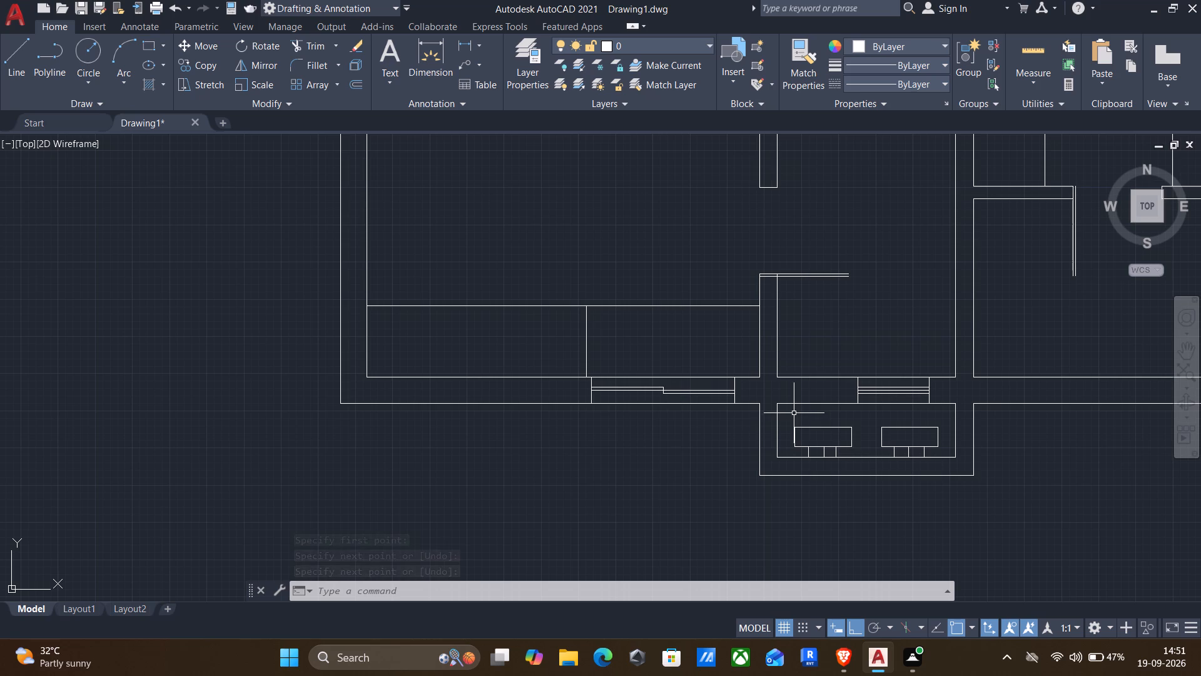
{"action": "type", "text": "re"}
{"action": "key", "text": "c"}
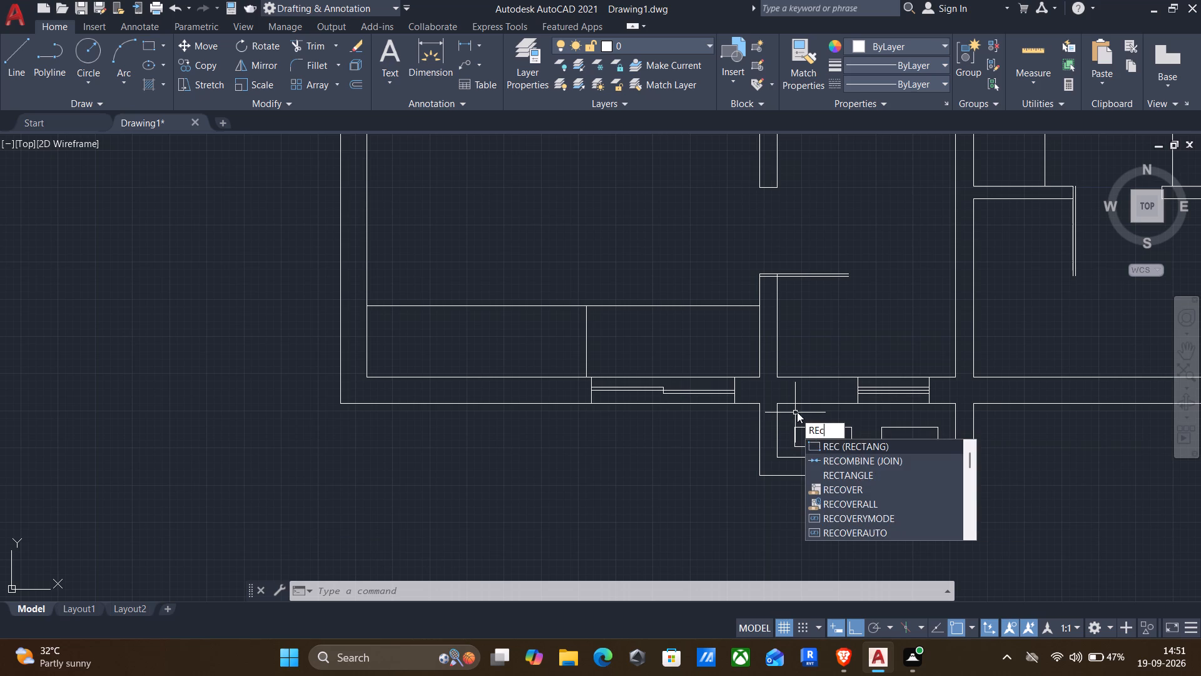
{"action": "key", "text": "Return"}
{"action": "scroll", "coordinate": [809, 434], "scroll_direction": "up", "scroll_amount": 3}
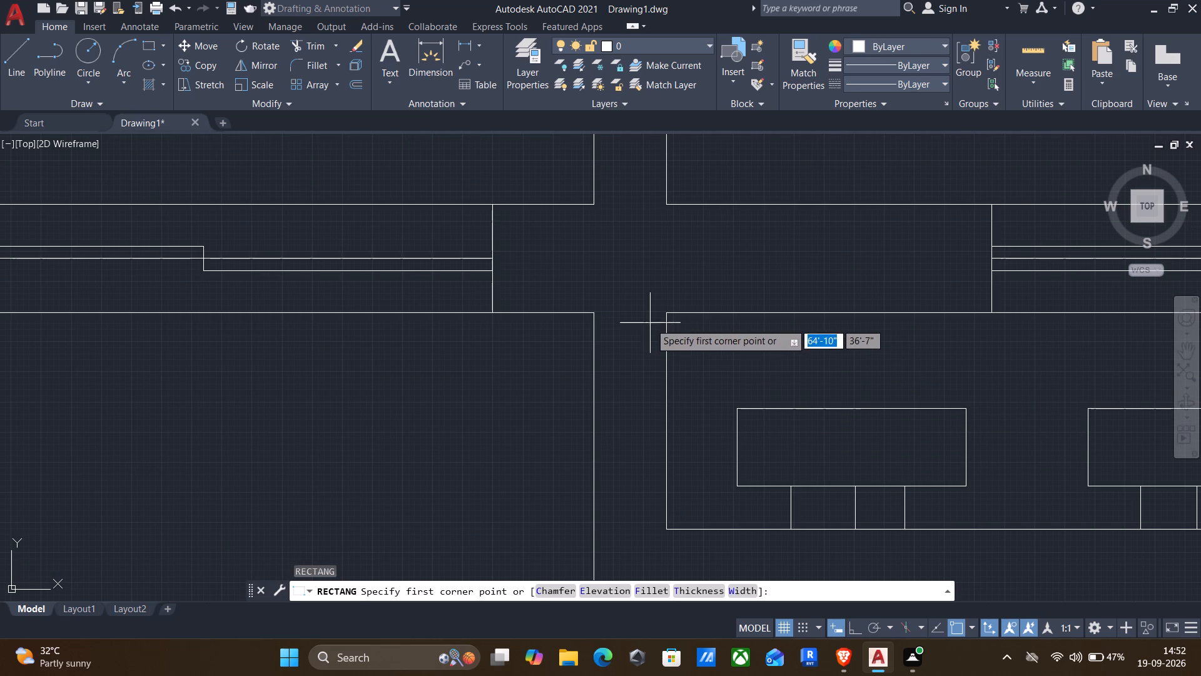
{"action": "left_click", "coordinate": [667, 314]}
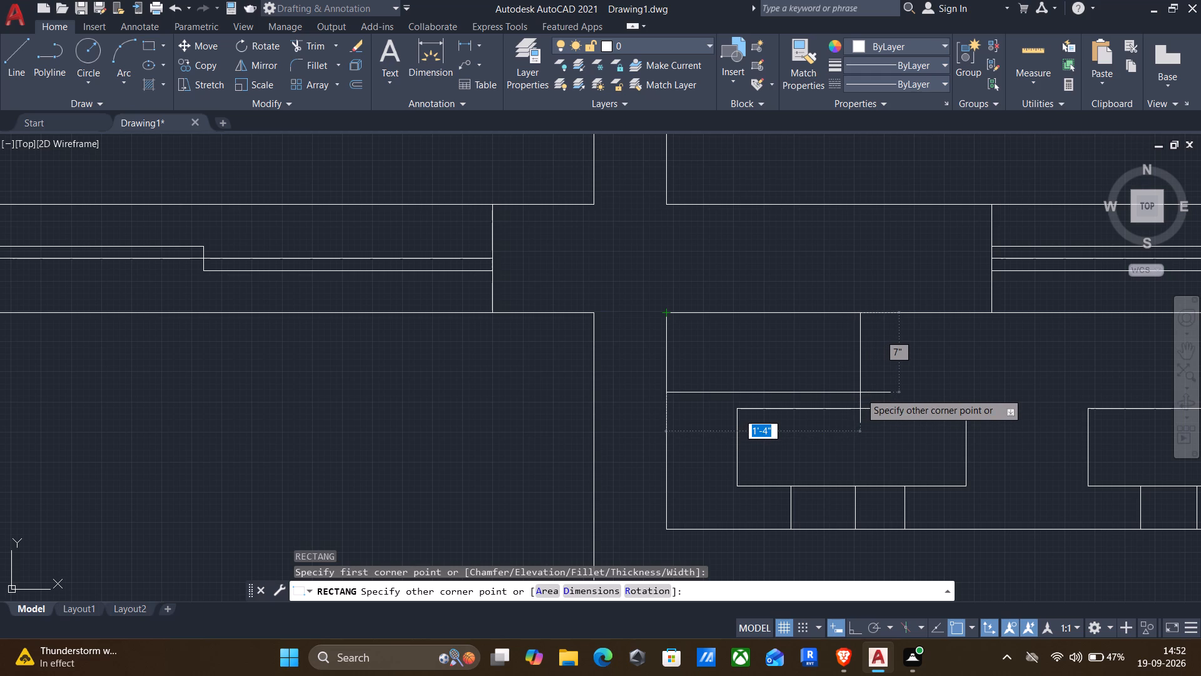
{"action": "left_click", "coordinate": [878, 401]}
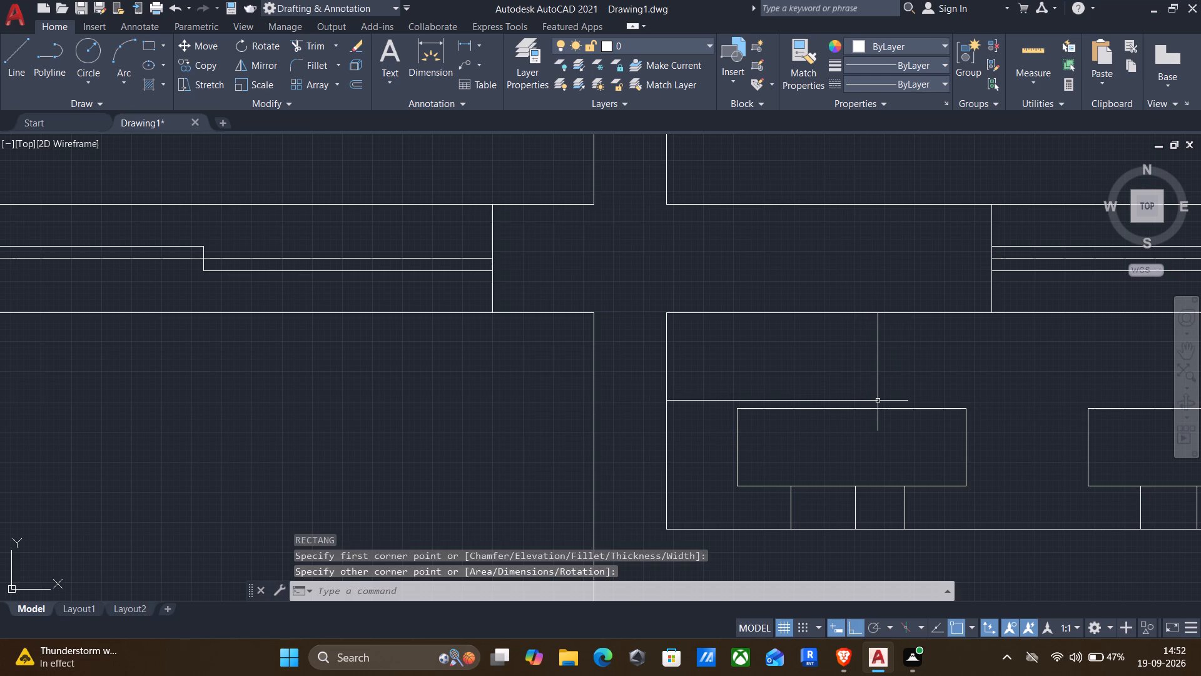
Draw a rectangle about 1'-5" by 7" in the upper-right inner corner of the lower projection.
{"action": "scroll", "coordinate": [878, 401], "scroll_direction": "down", "scroll_amount": 2}
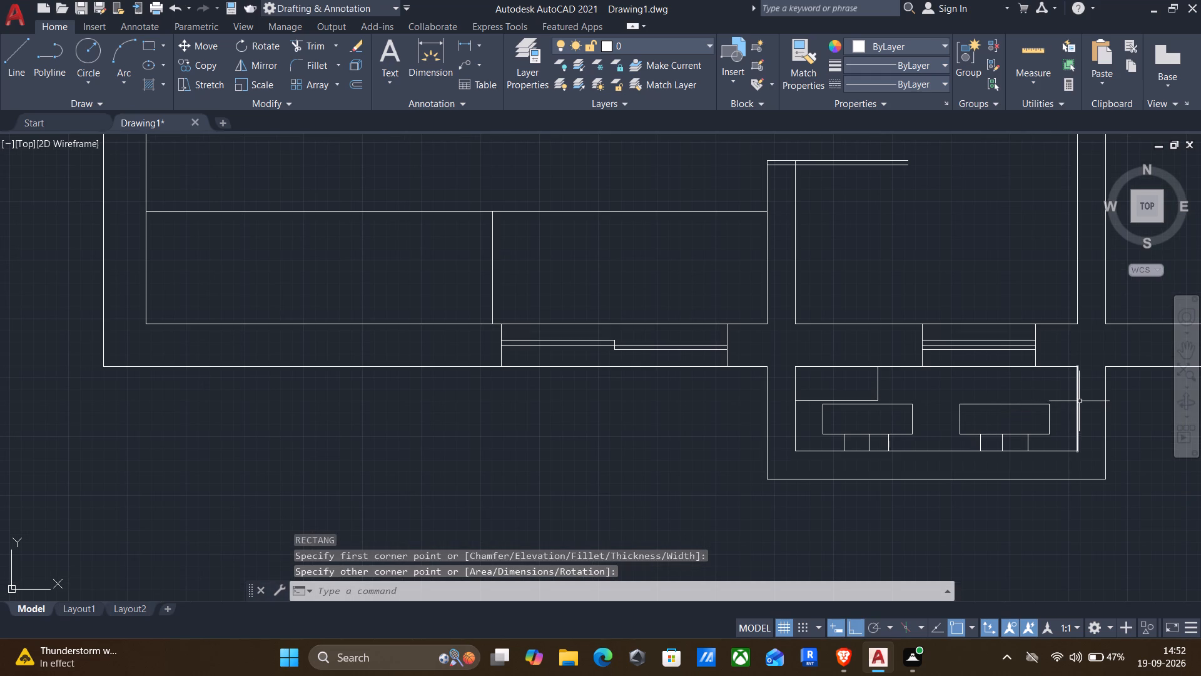
{"action": "key", "text": "Return"}
{"action": "left_click", "coordinate": [1078, 369]}
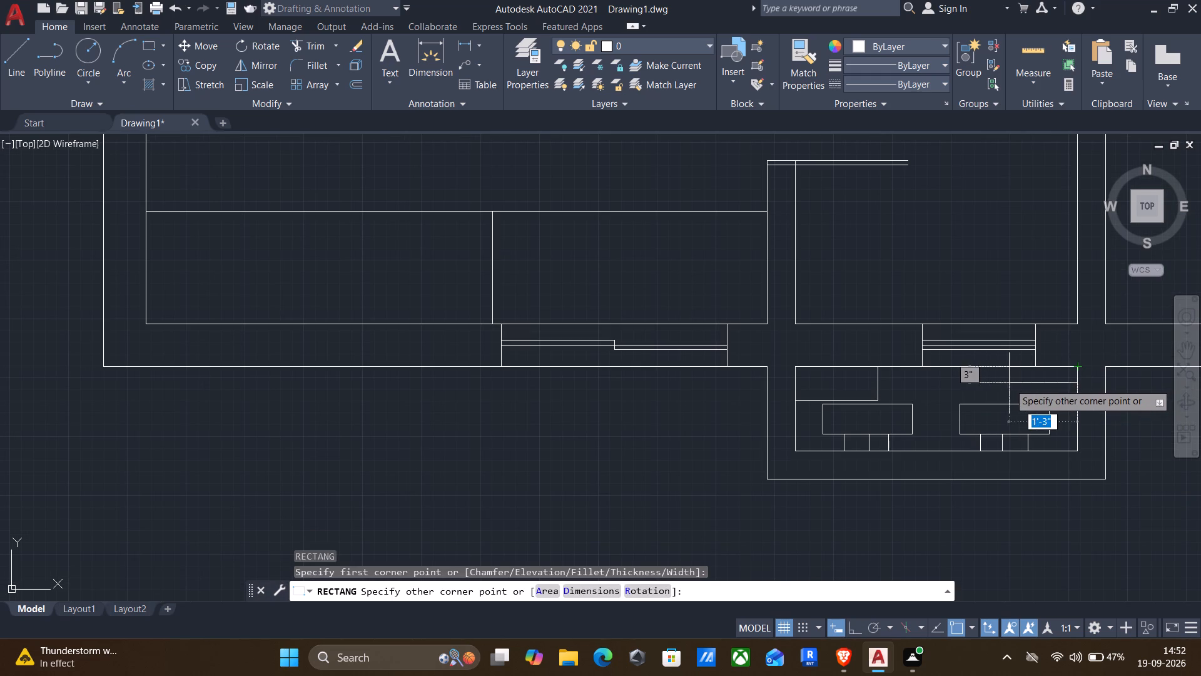
{"action": "scroll", "coordinate": [991, 399], "scroll_direction": "up", "scroll_amount": 3}
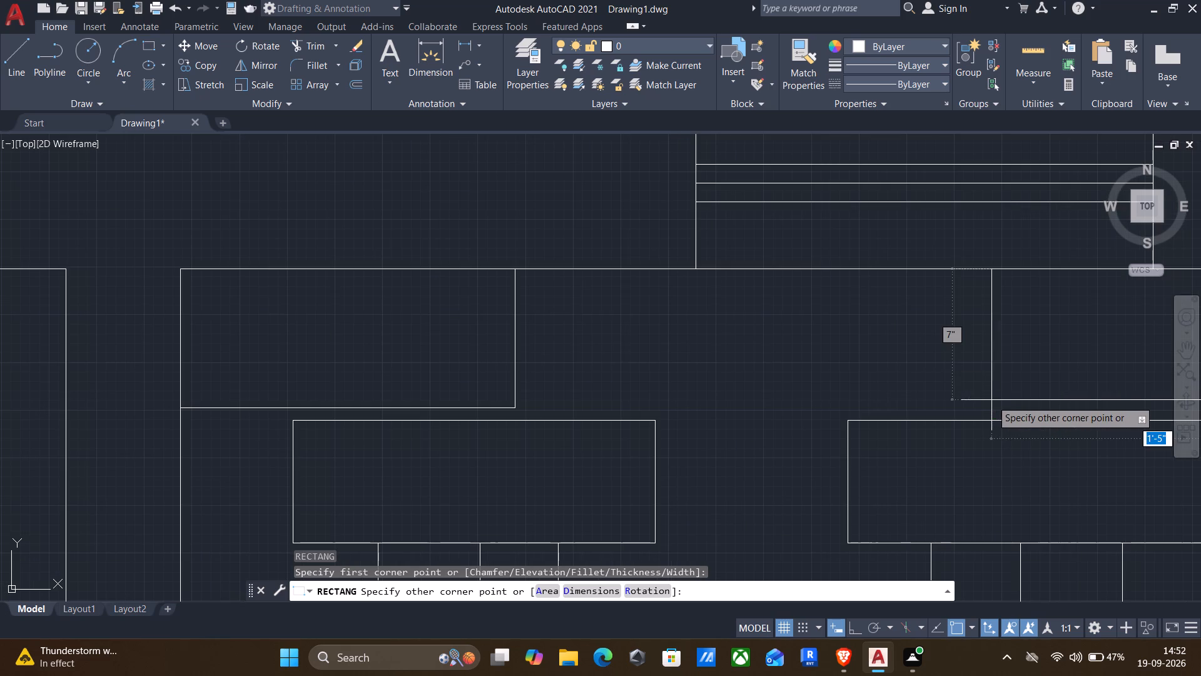
{"action": "left_click", "coordinate": [992, 400]}
Draw two crossing diagonal lines corner to corner in the rectangle at the lower projection's upper-left inner corner.
{"action": "scroll", "coordinate": [993, 400], "scroll_direction": "down", "scroll_amount": 3}
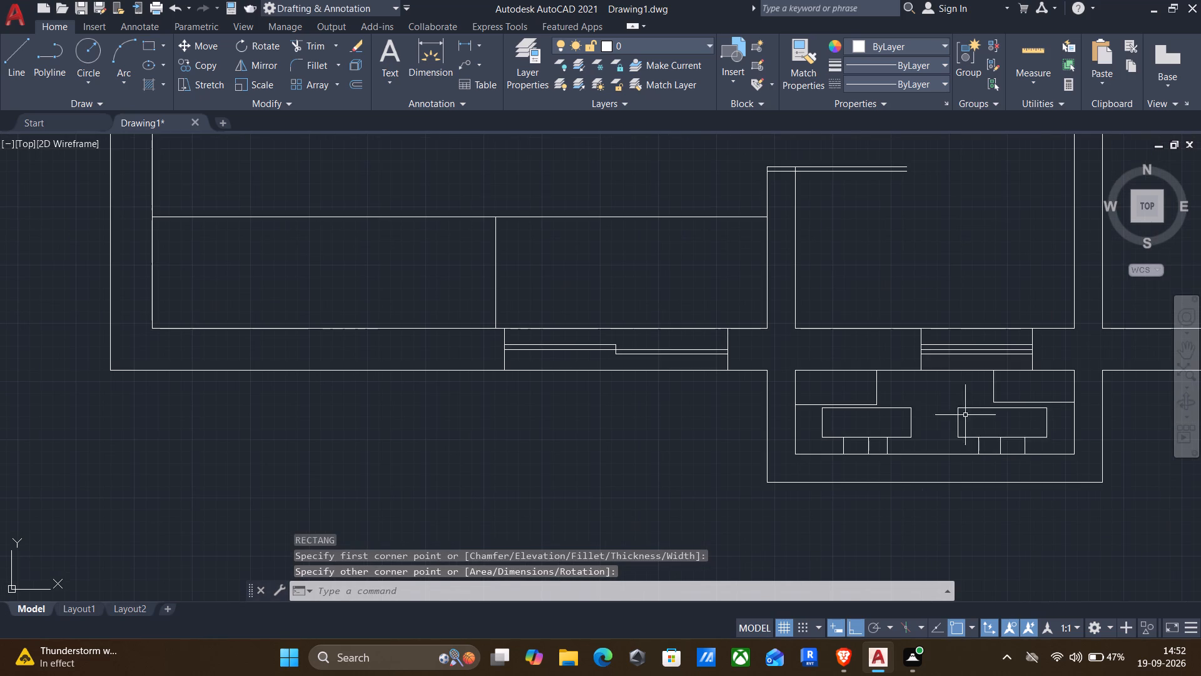
{"action": "key", "text": "l"}
{"action": "key", "text": "Return"}
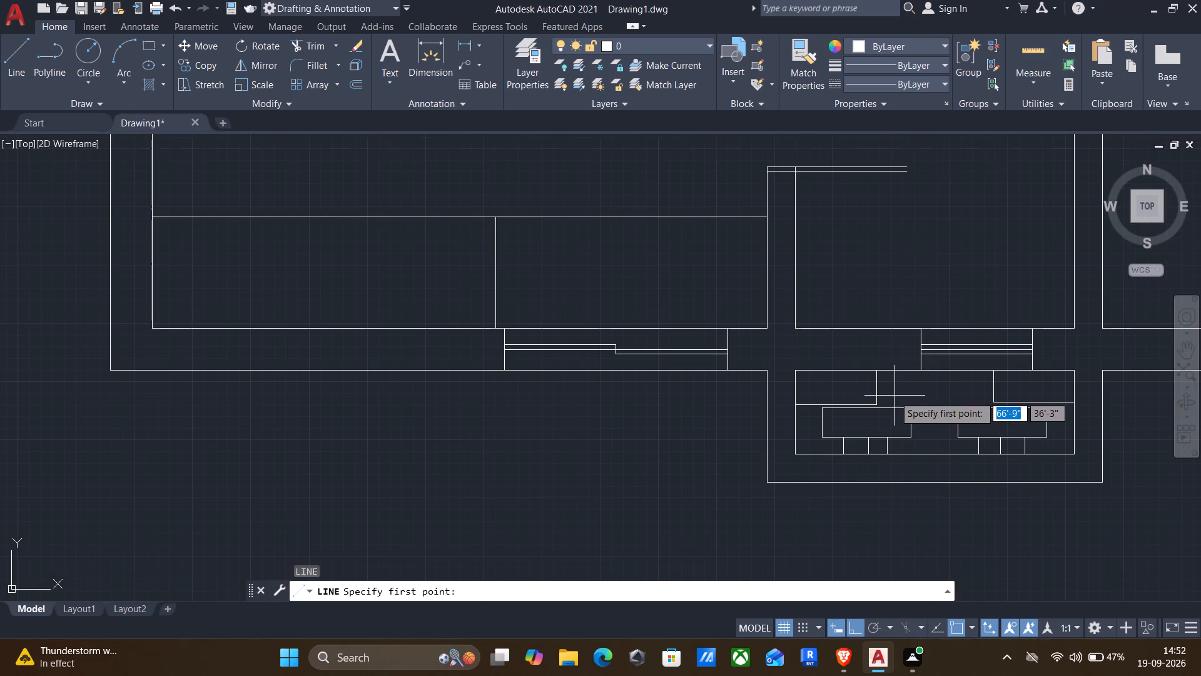
{"action": "scroll", "coordinate": [891, 395], "scroll_direction": "up", "scroll_amount": 2}
{"action": "left_click", "coordinate": [851, 421]}
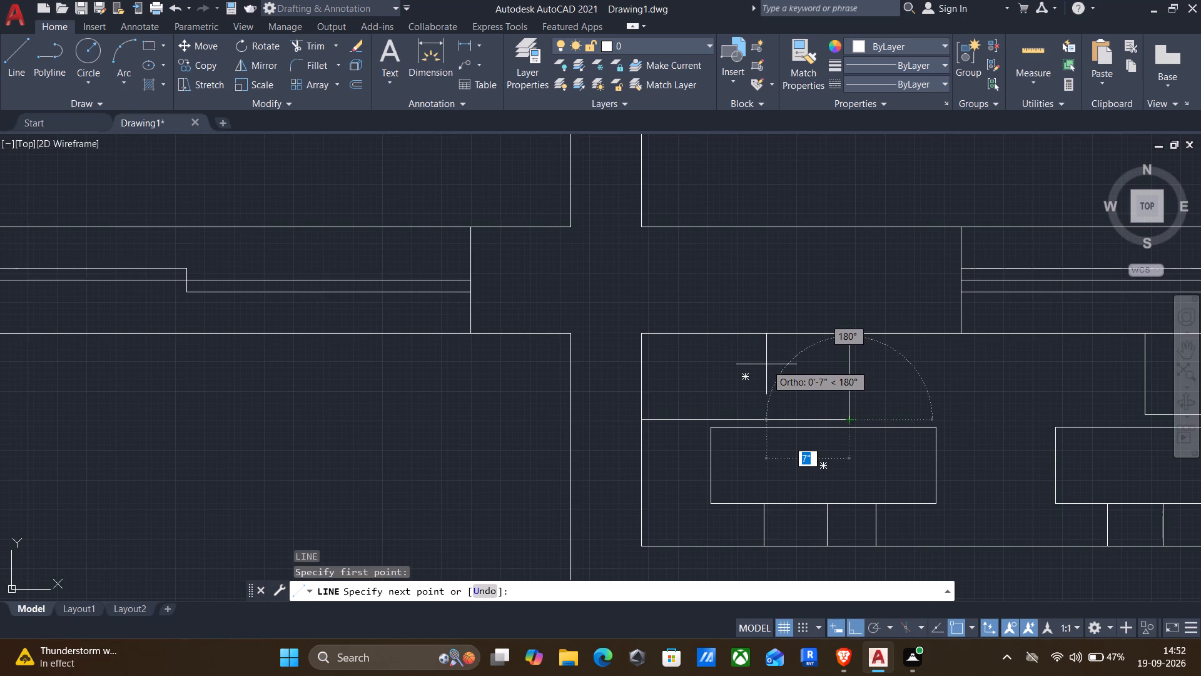
{"action": "key", "text": "F8"}
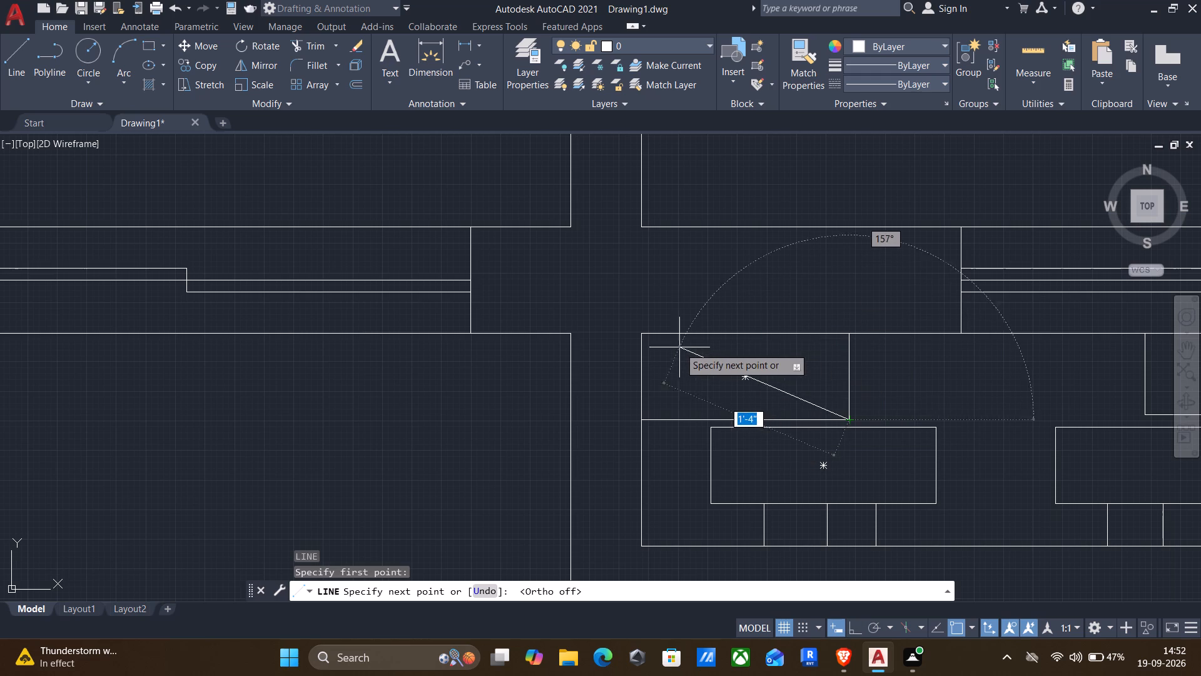
{"action": "left_click", "coordinate": [637, 335]}
{"action": "key", "text": "Return"}
{"action": "key", "text": "Return"}
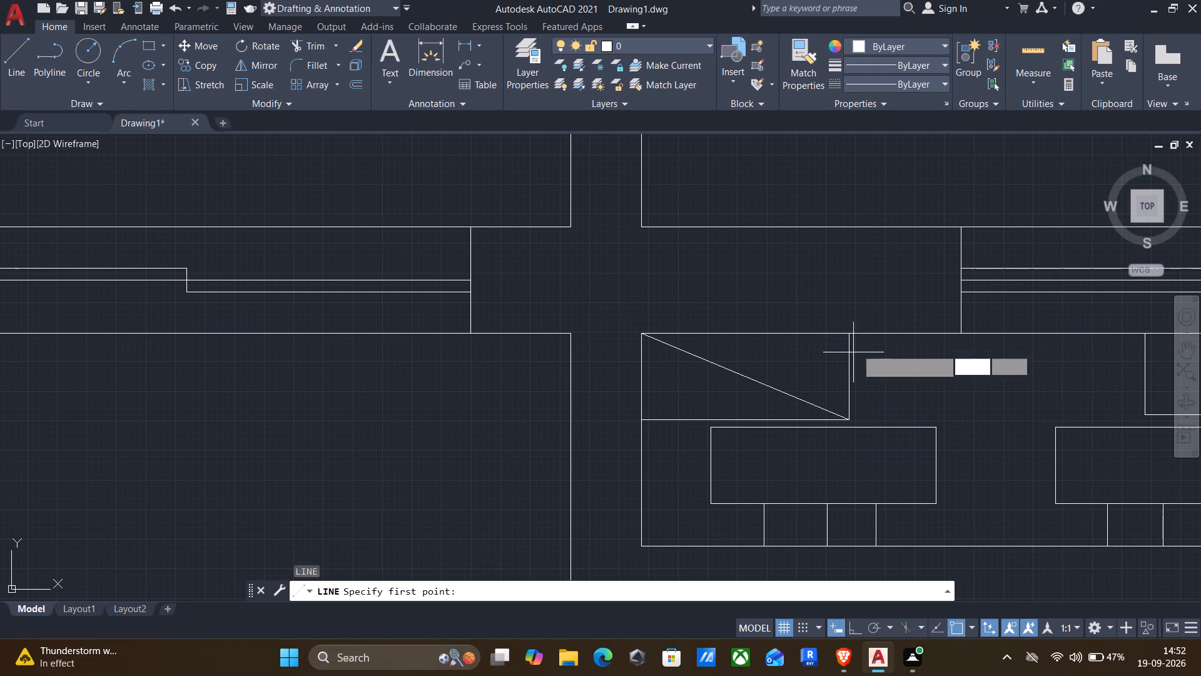
{"action": "left_click", "coordinate": [848, 341]}
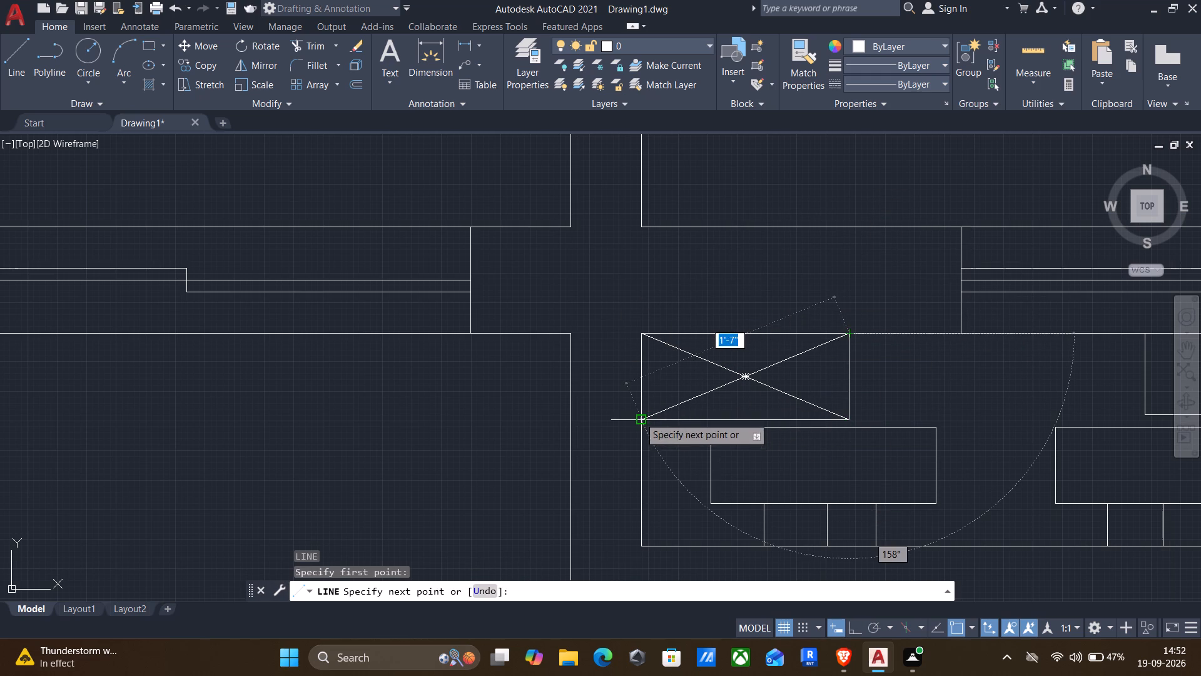
{"action": "left_click", "coordinate": [639, 417]}
{"action": "key", "text": "Return"}
Draw two crossing diagonal lines corner to corner in the rectangle at the lower projection's upper-right inner corner.
{"action": "scroll", "coordinate": [681, 419], "scroll_direction": "down", "scroll_amount": 2}
{"action": "scroll", "coordinate": [868, 401], "scroll_direction": "up", "scroll_amount": 2}
{"action": "key", "text": "Return"}
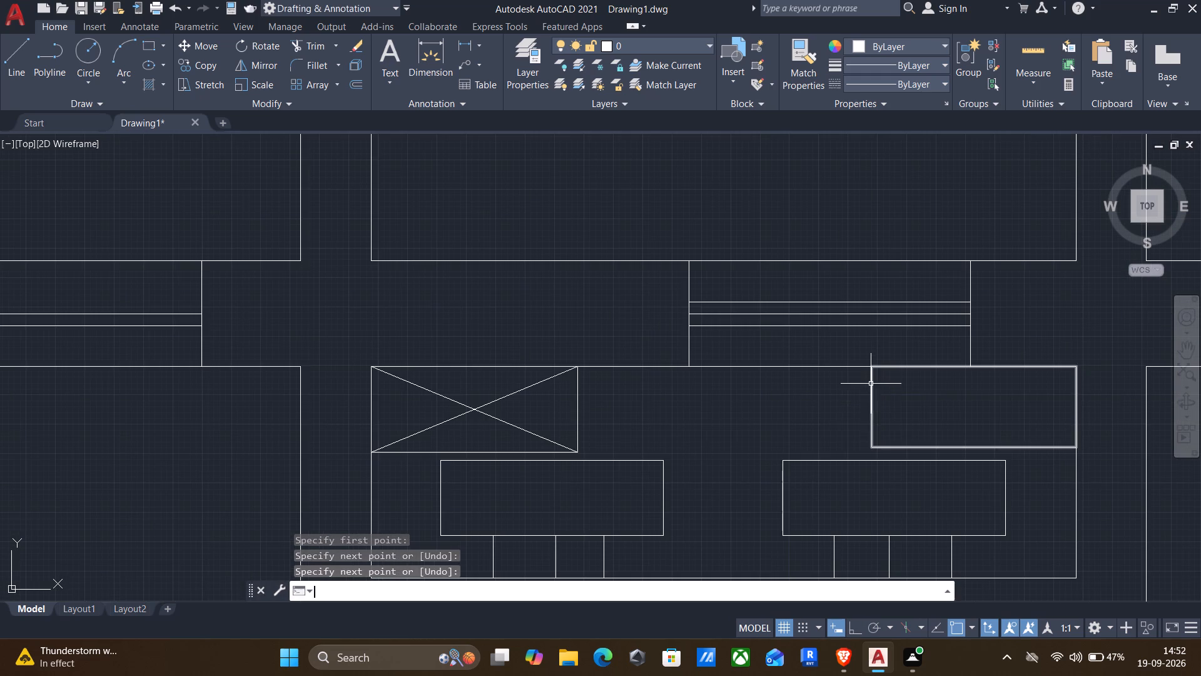
{"action": "left_click", "coordinate": [876, 366]}
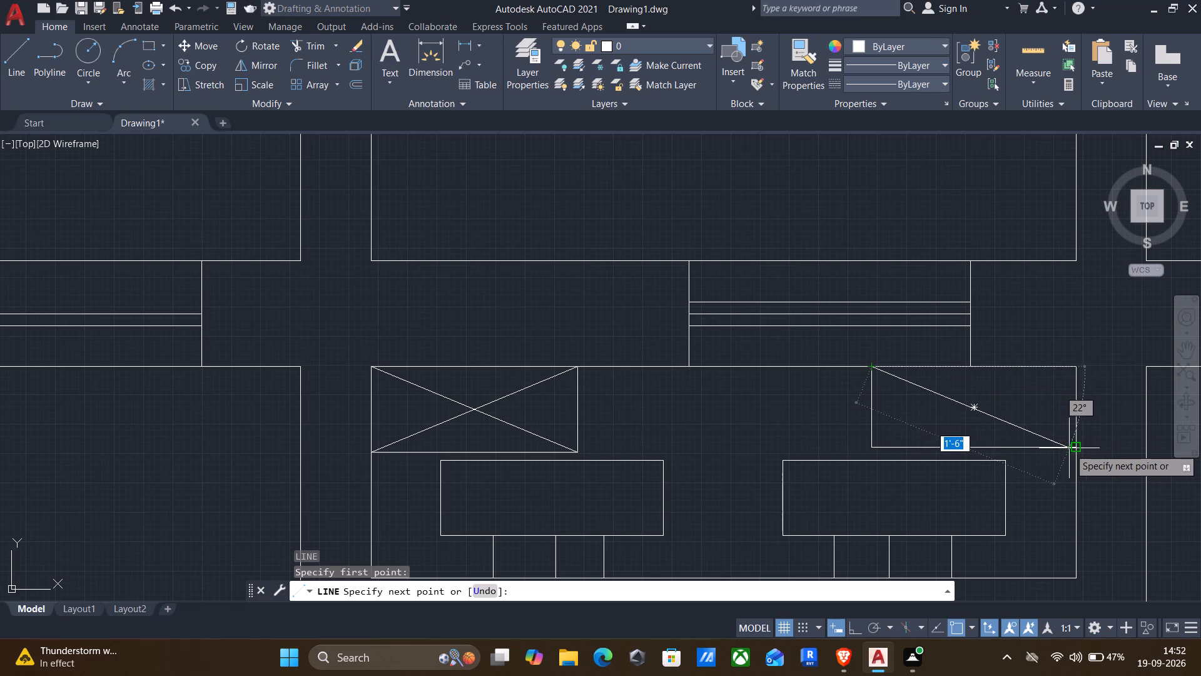
{"action": "left_click", "coordinate": [1075, 450]}
{"action": "key", "text": "Return"}
{"action": "key", "text": "Return"}
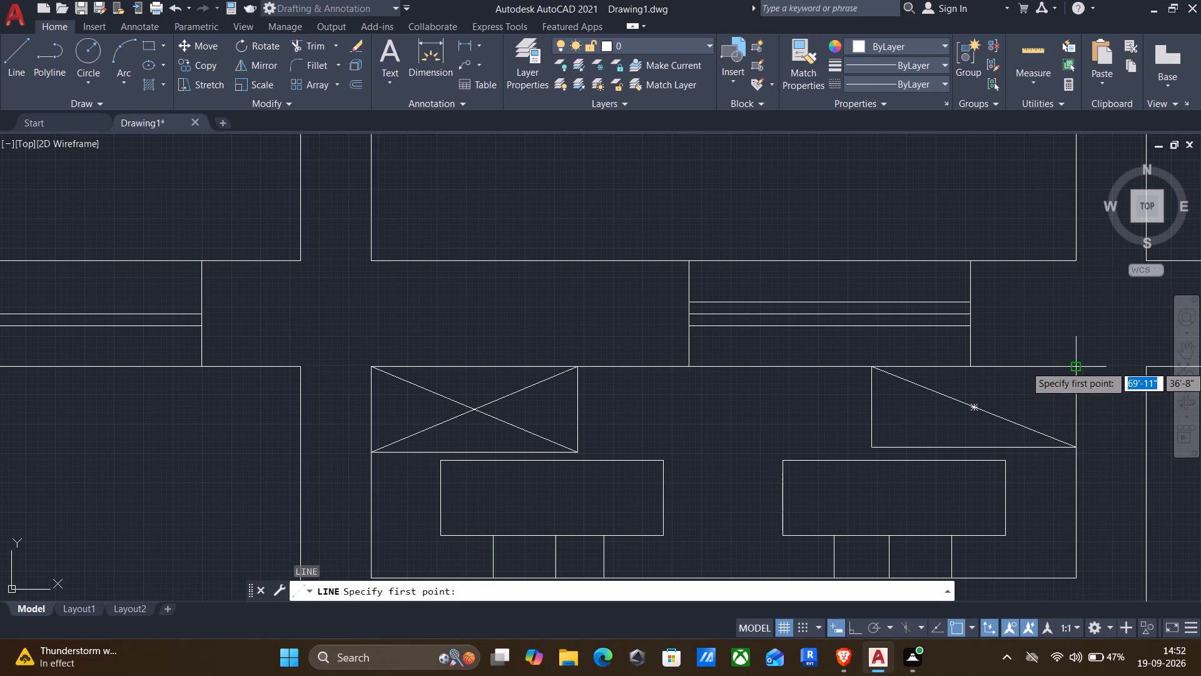
{"action": "left_click", "coordinate": [1076, 364]}
{"action": "left_click", "coordinate": [869, 444]}
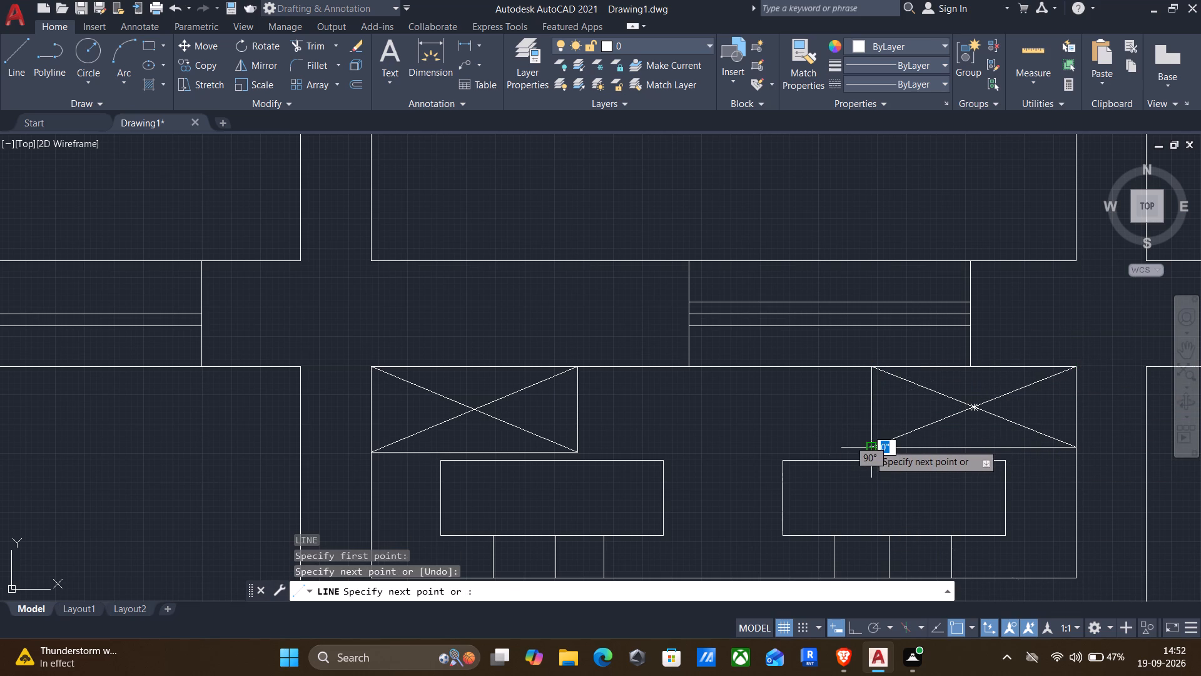
{"action": "key", "text": "Return"}
Insert the Chair - Rocking, Dining Set - 36 x 72 in. and Desk - 30 x 60 in. blocks from DesignCenter outside the plan's right wall.
{"action": "scroll", "coordinate": [864, 453], "scroll_direction": "down", "scroll_amount": 2}
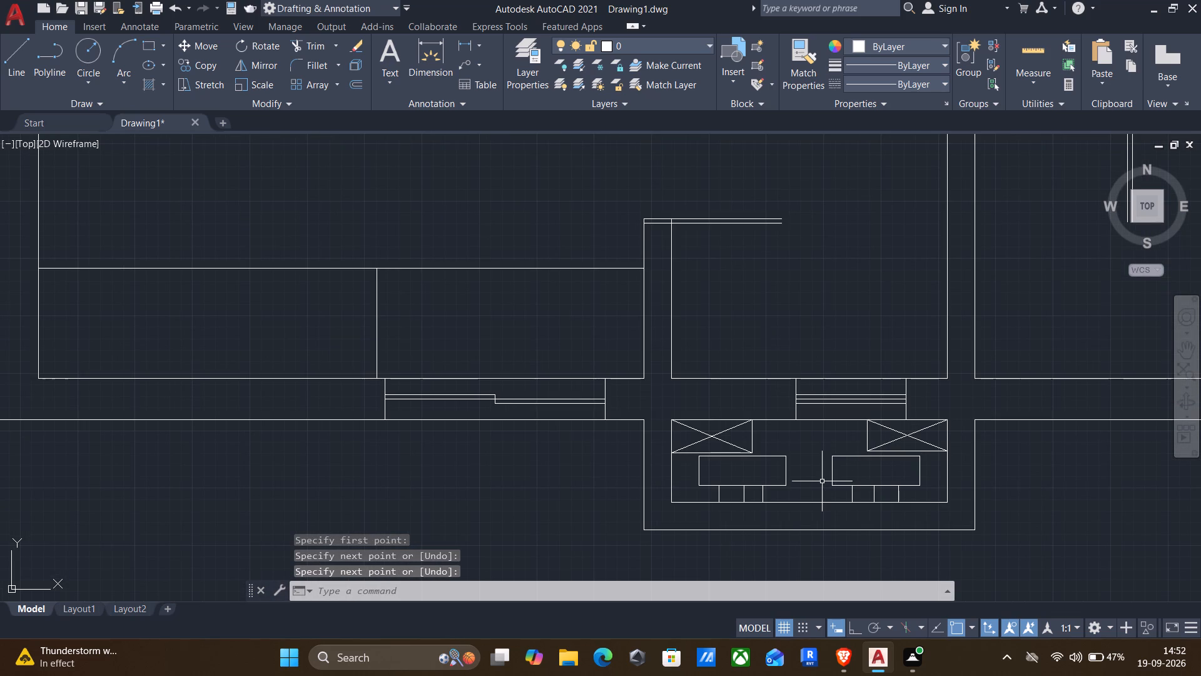
{"action": "scroll", "coordinate": [801, 473], "scroll_direction": "down", "scroll_amount": 1}
{"action": "scroll", "coordinate": [711, 446], "scroll_direction": "down", "scroll_amount": 2}
{"action": "middle_click_drag", "start_coordinate": [666, 487], "coordinate": [662, 484]}
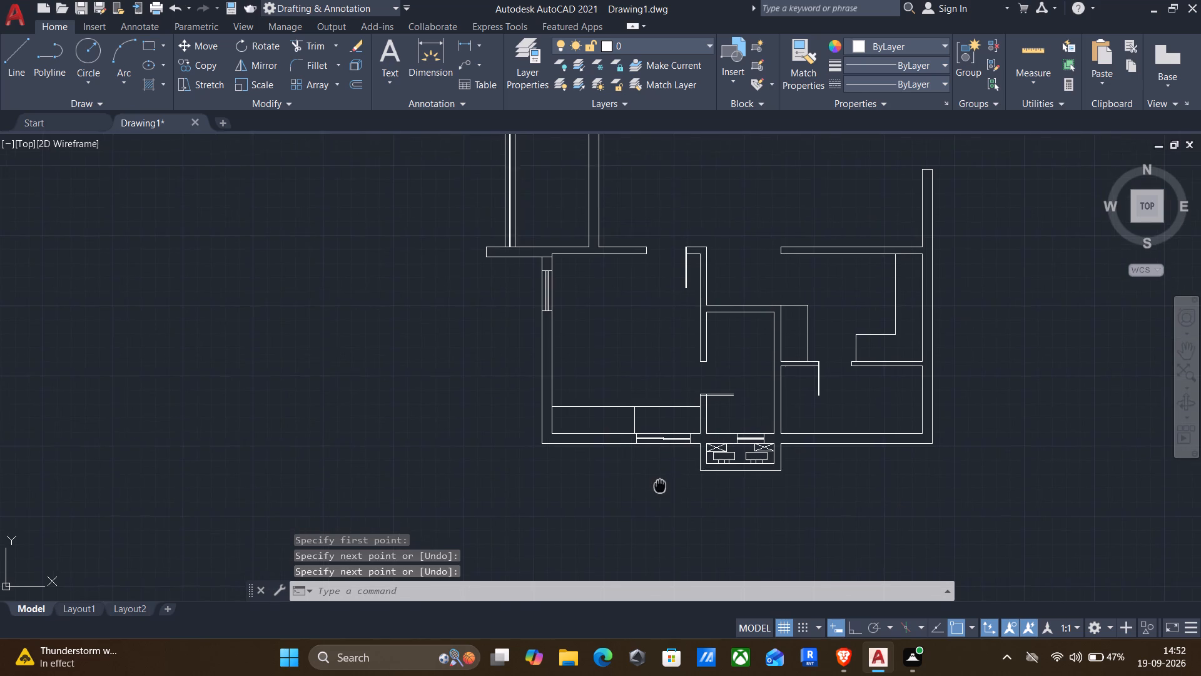
{"action": "middle_click_drag", "start_coordinate": [662, 484], "coordinate": [706, 484]}
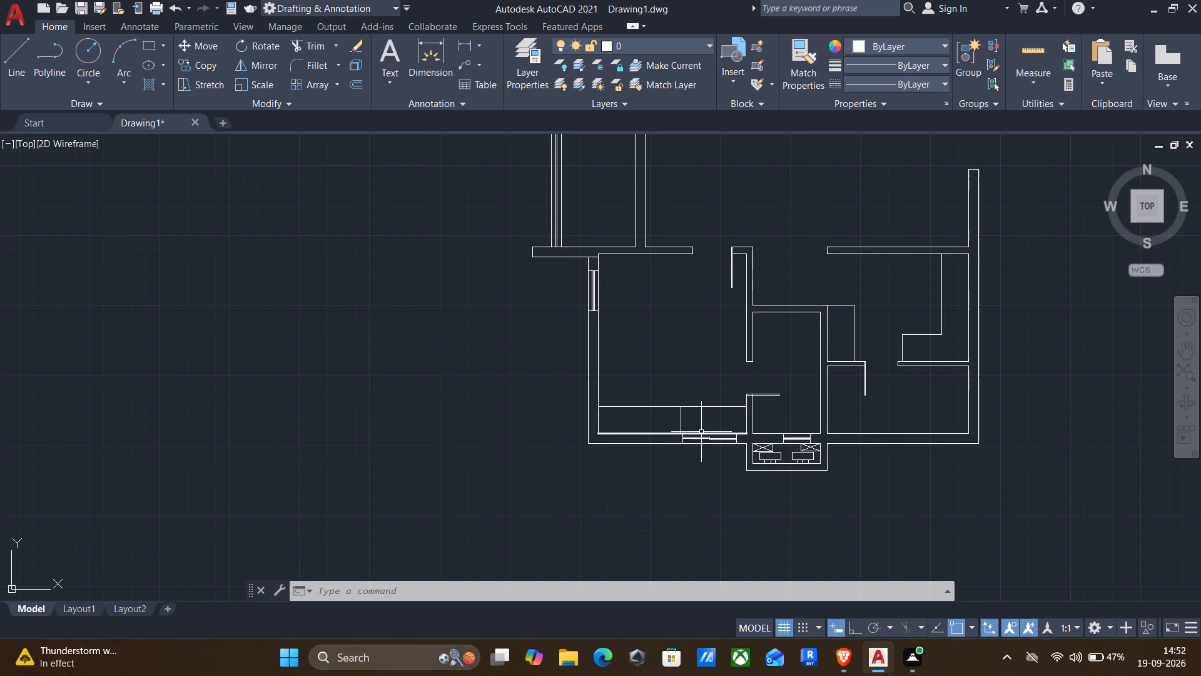
{"action": "key", "text": "d"}
{"action": "key", "text": "c"}
{"action": "key", "text": "Return"}
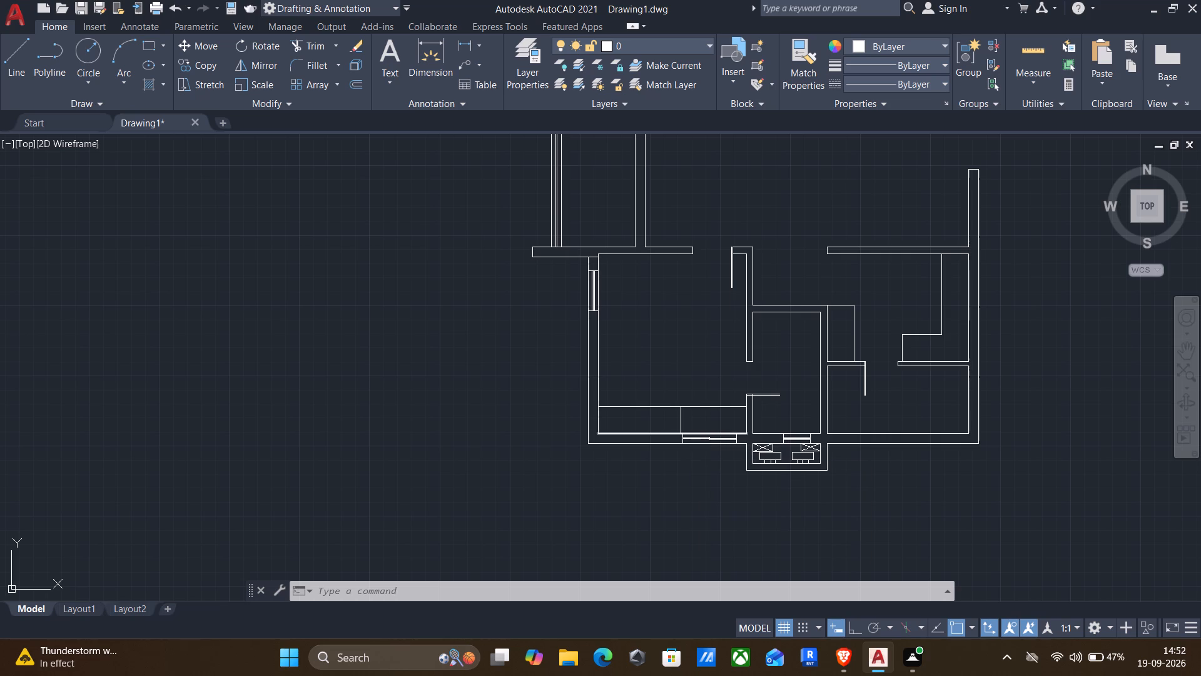
{"action": "scroll", "coordinate": [274, 289], "scroll_direction": "up", "scroll_amount": 1}
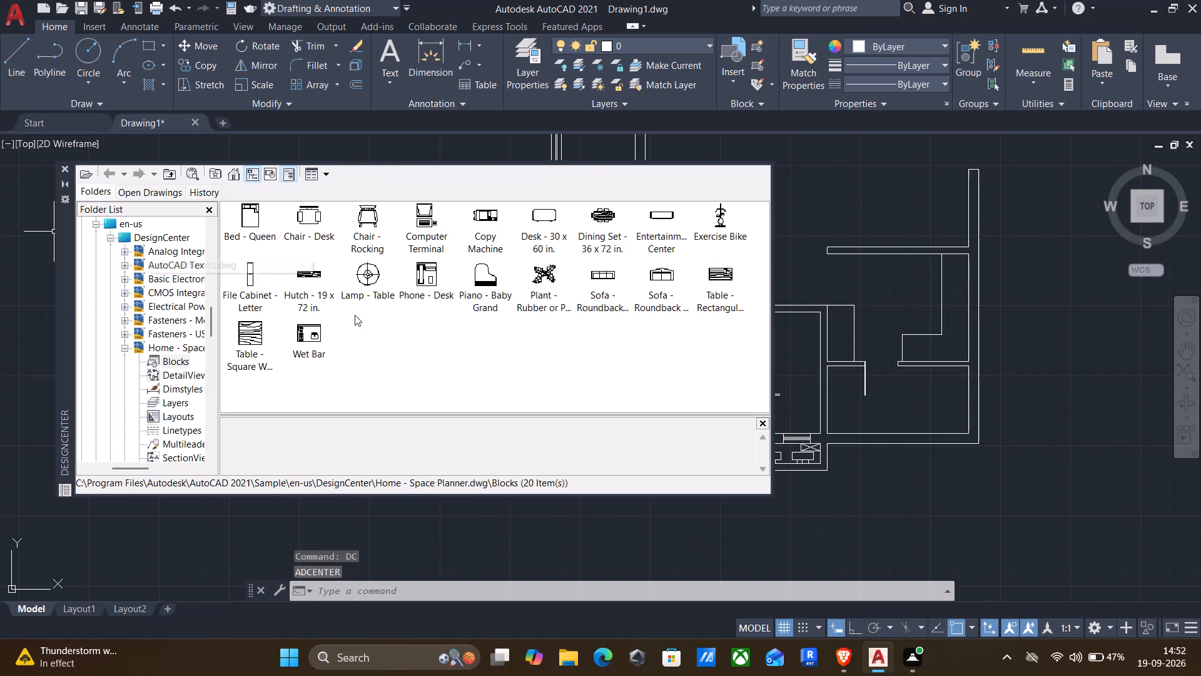
{"action": "left_click_drag", "start_coordinate": [359, 216], "coordinate": [1092, 402]}
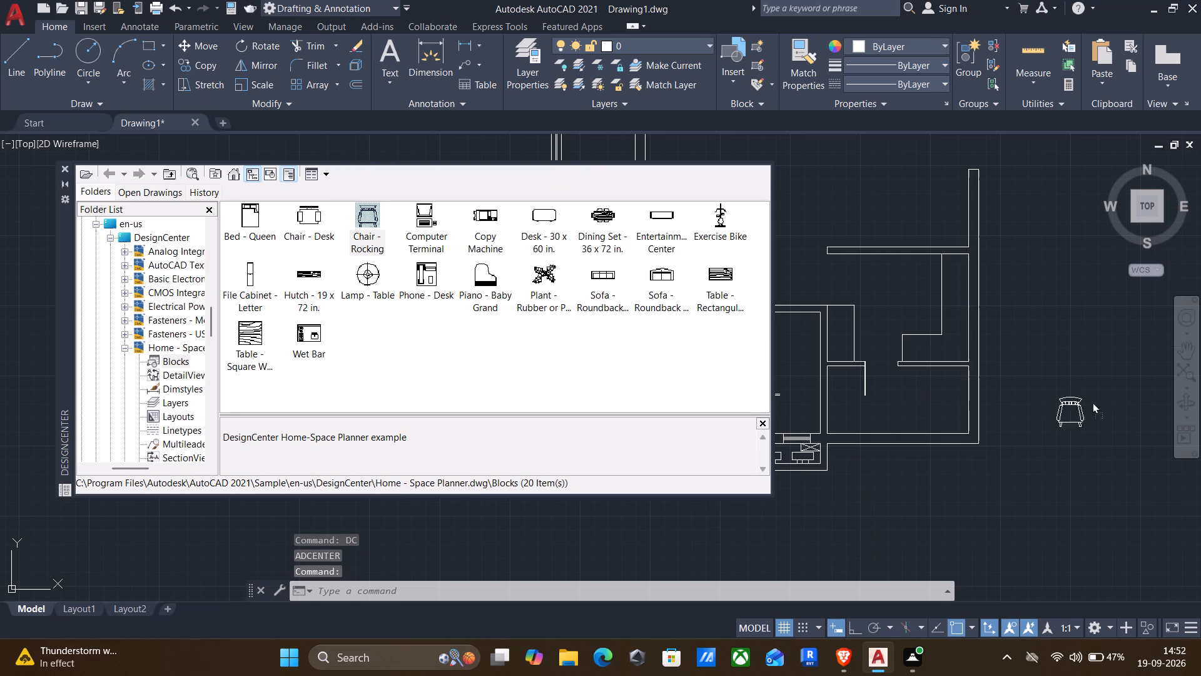
{"action": "left_click_drag", "start_coordinate": [1092, 402], "coordinate": [1096, 402]}
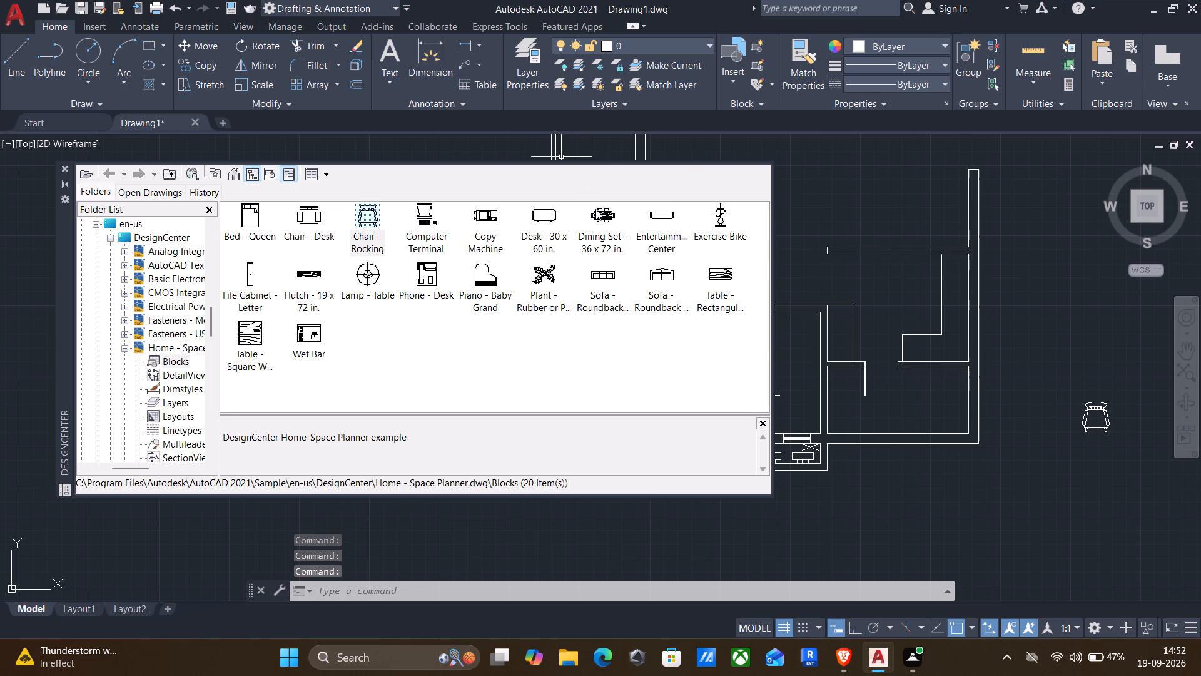
{"action": "left_click_drag", "start_coordinate": [603, 217], "coordinate": [1035, 345]}
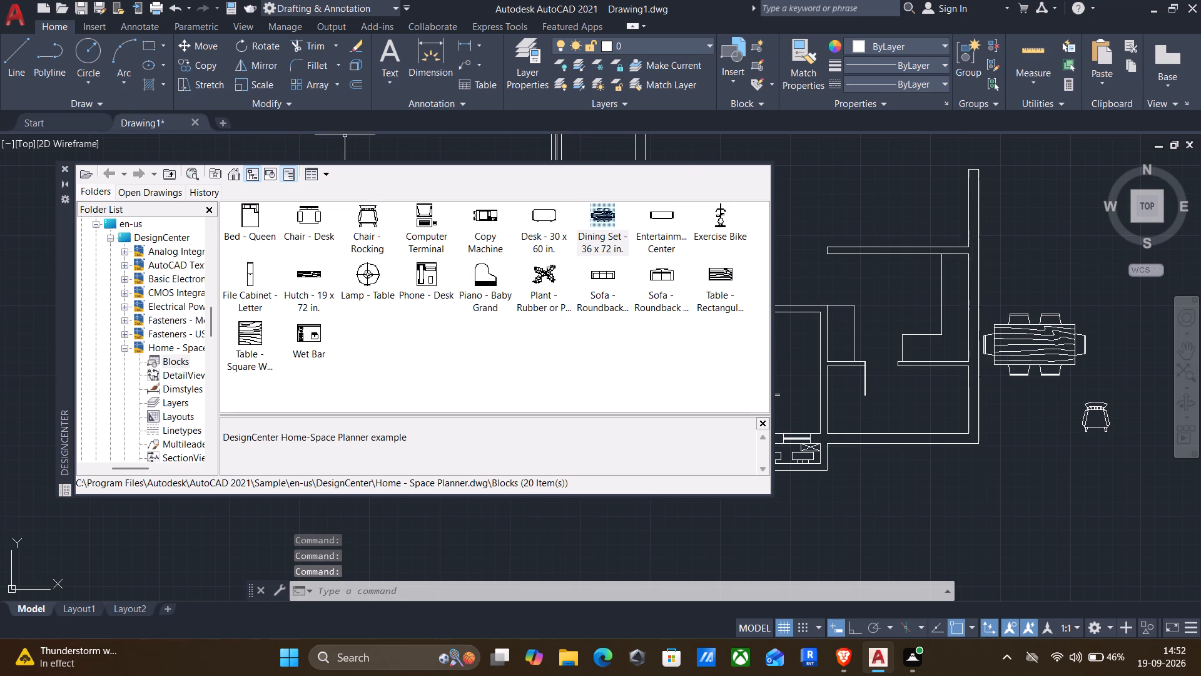
{"action": "left_click_drag", "start_coordinate": [527, 215], "coordinate": [1110, 483]}
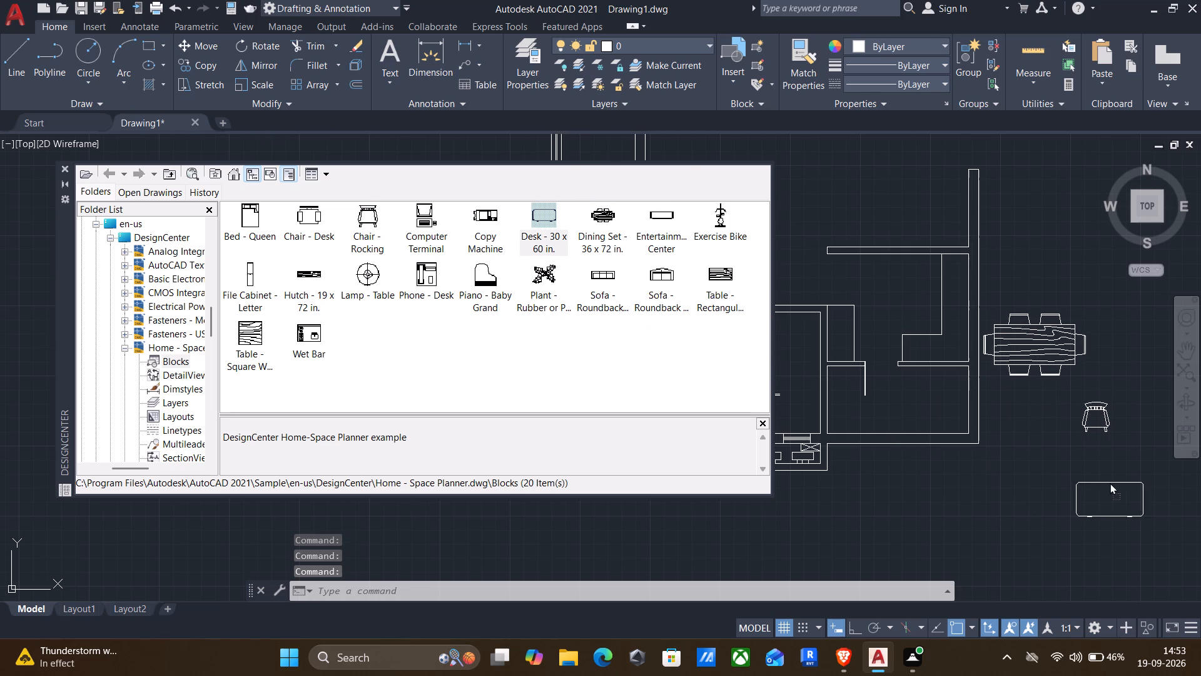
{"action": "left_click_drag", "start_coordinate": [1110, 483], "coordinate": [1101, 483]}
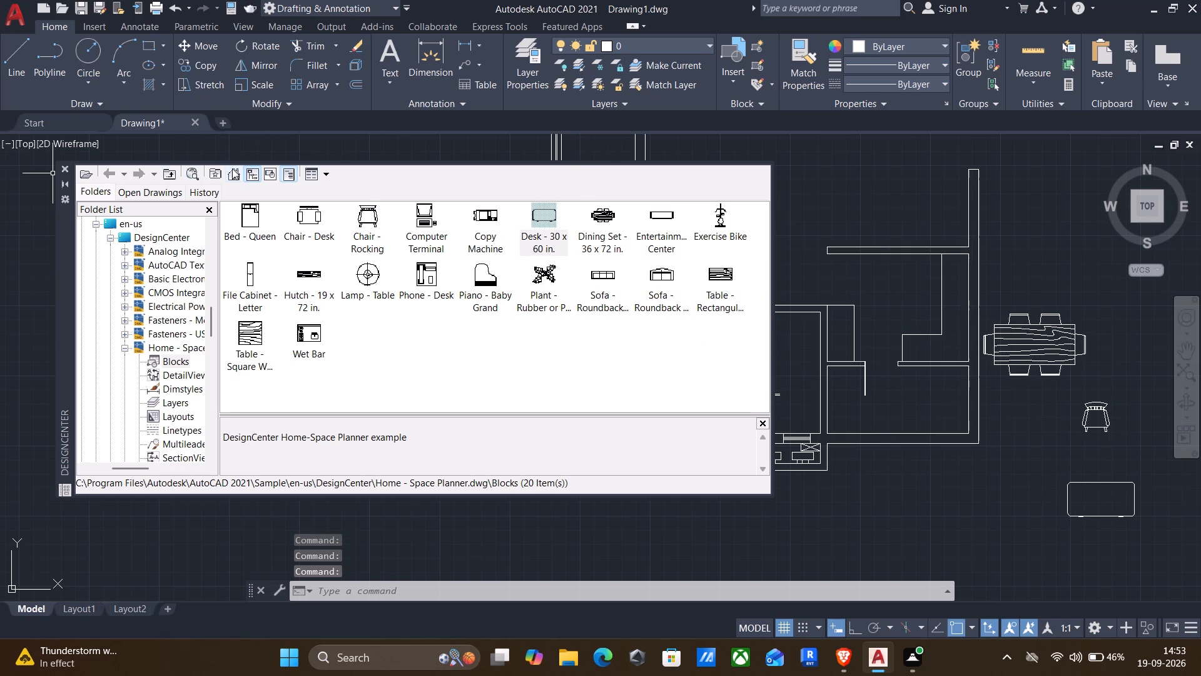
Insert the Range-Oven - 30 in top, 36 in refrigerator and Sink-single - 30 in top blocks from Kitchens.dwg outside the plan's right wall.
{"action": "left_click", "coordinate": [233, 168]}
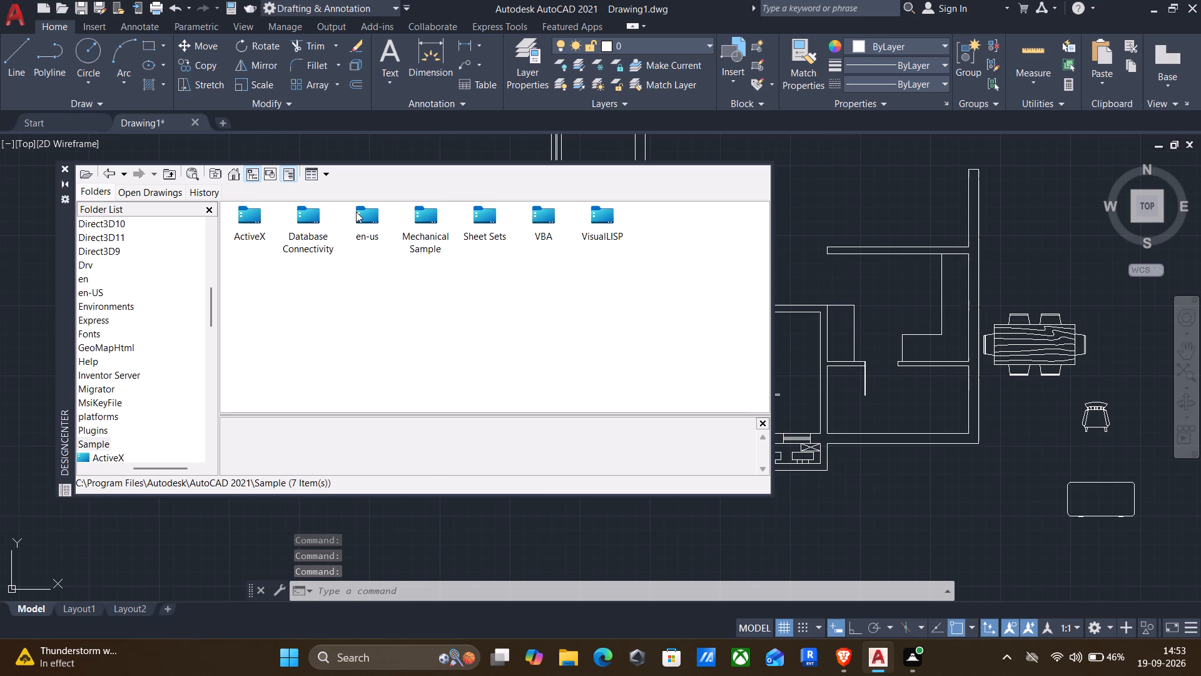
{"action": "double_click", "coordinate": [357, 212]}
{"action": "double_click", "coordinate": [255, 220]}
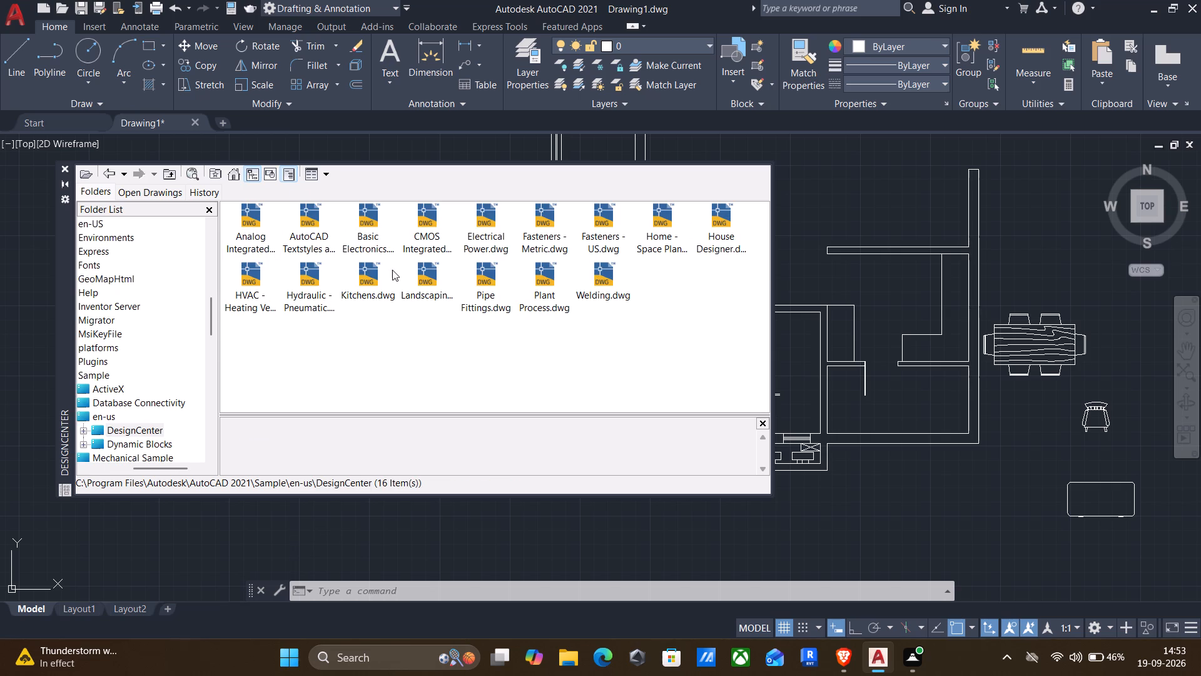
{"action": "double_click", "coordinate": [368, 270]}
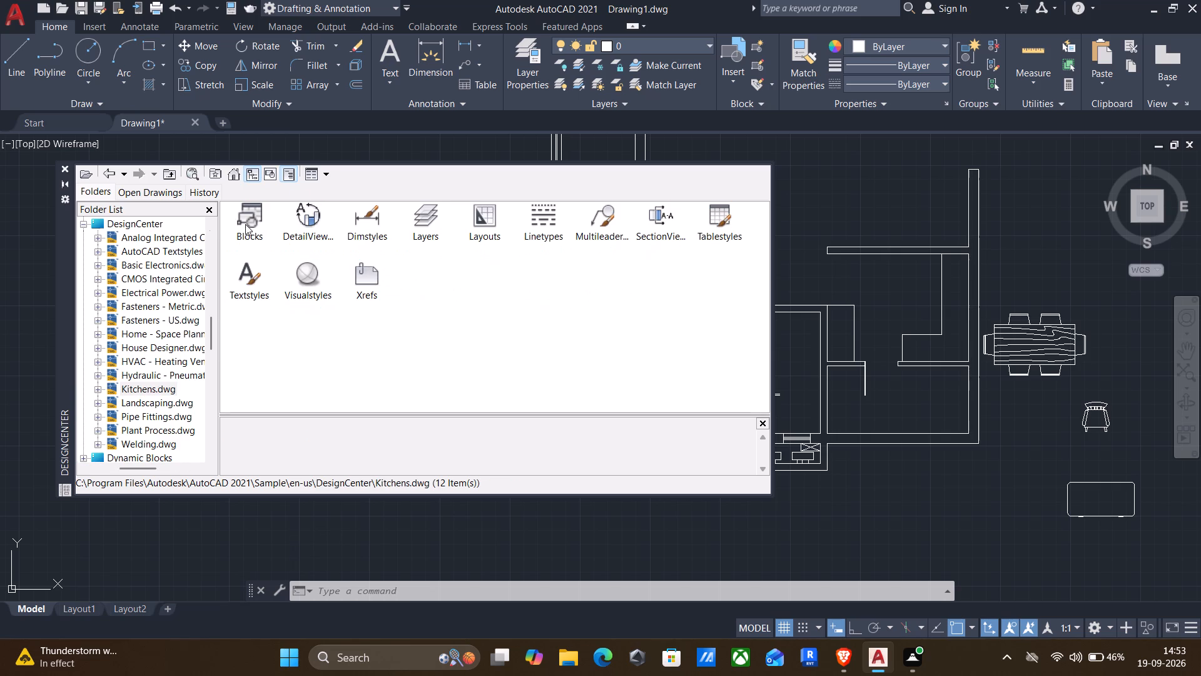
{"action": "double_click", "coordinate": [251, 213]}
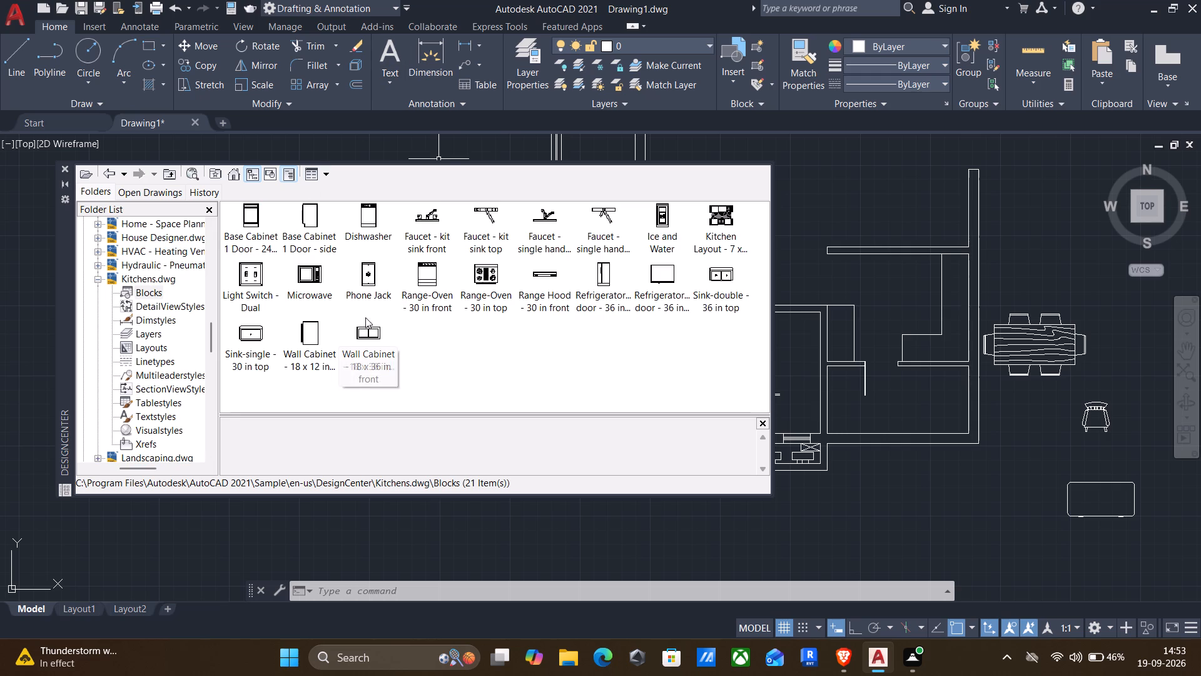
{"action": "left_click_drag", "start_coordinate": [482, 273], "coordinate": [1040, 250]}
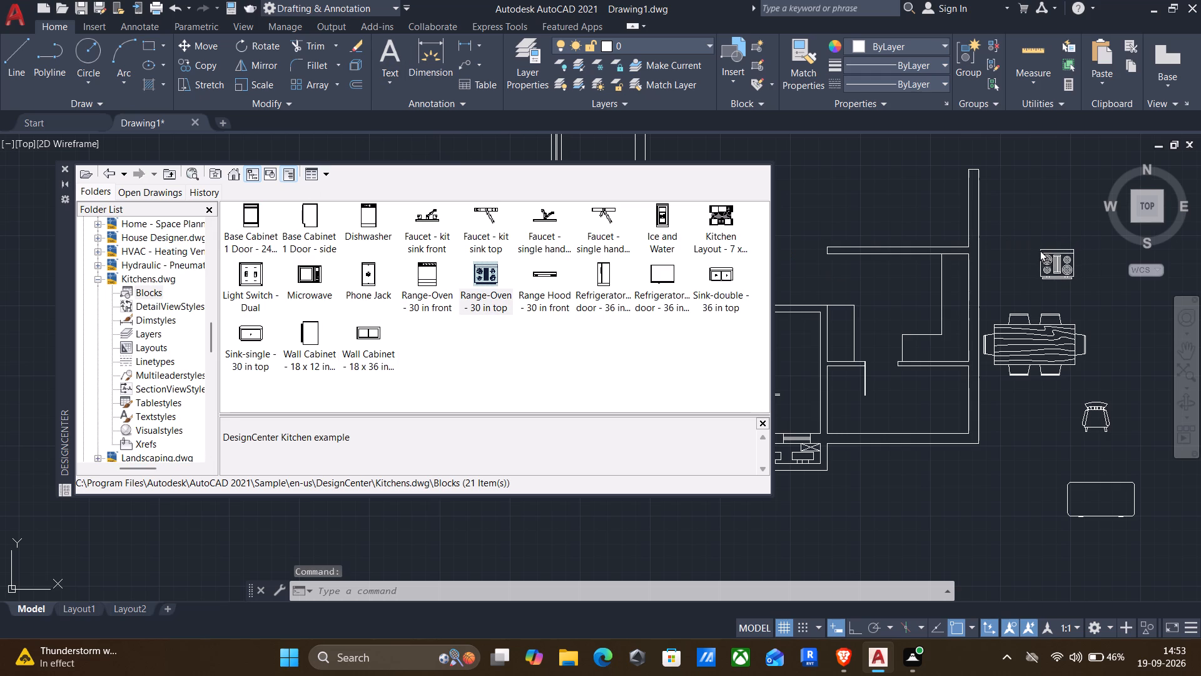
{"action": "left_click_drag", "start_coordinate": [1040, 250], "coordinate": [1034, 248]}
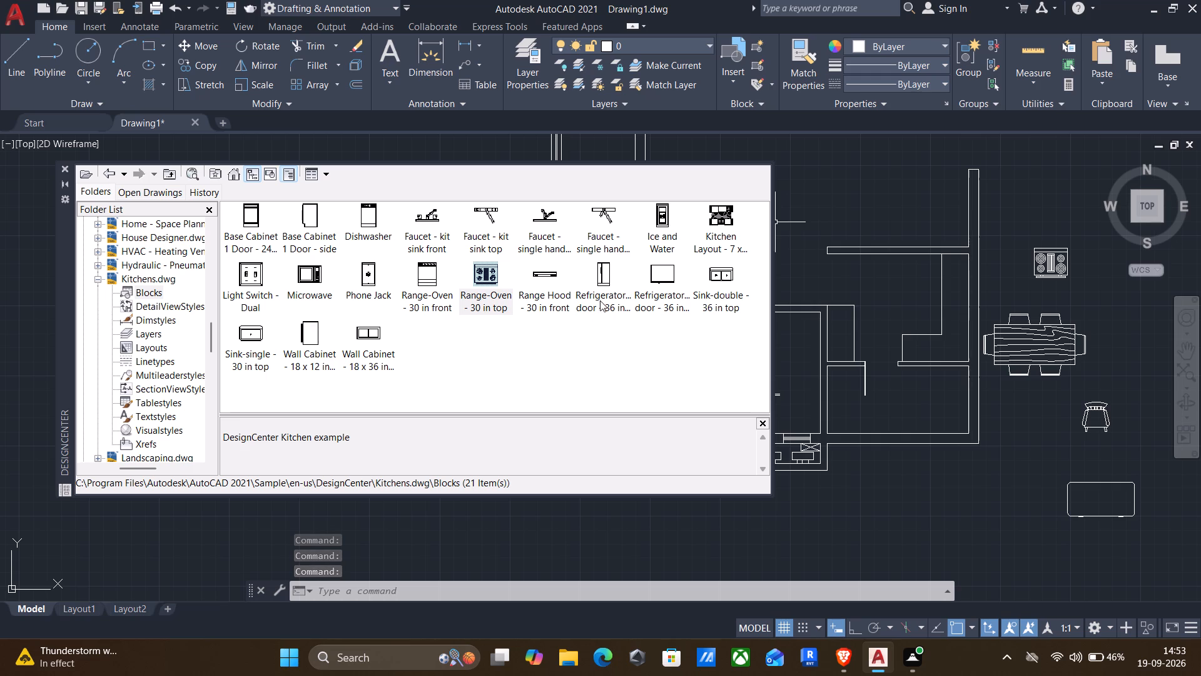
{"action": "left_click_drag", "start_coordinate": [662, 265], "coordinate": [1040, 179]}
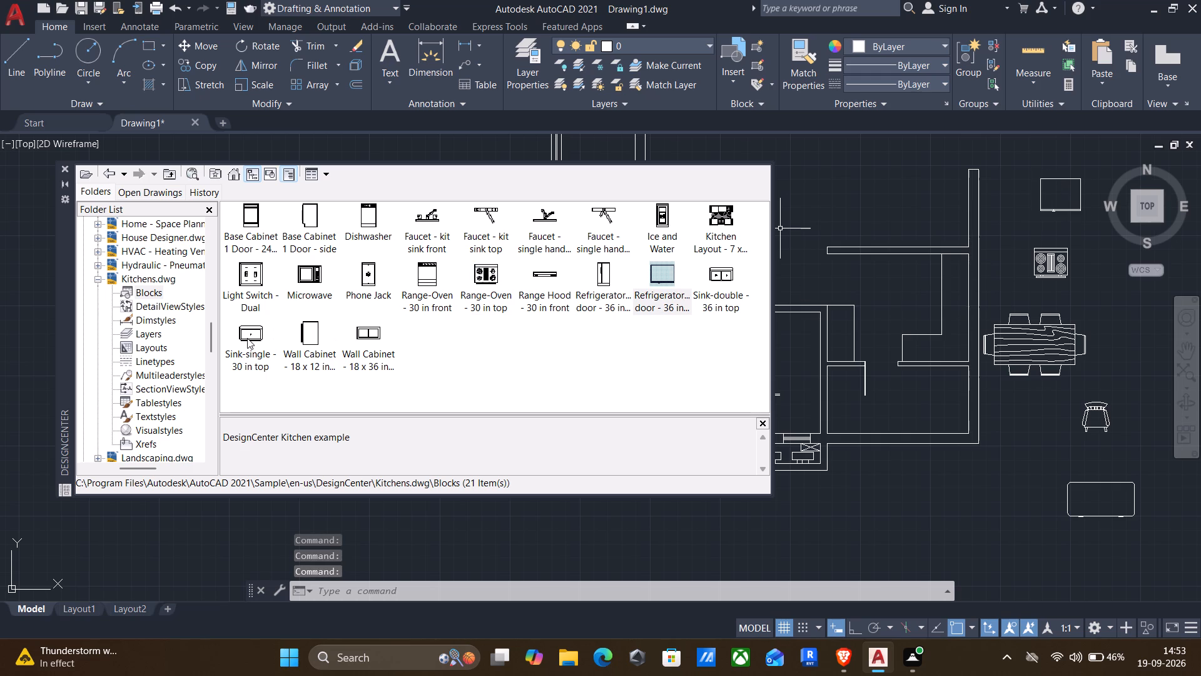
{"action": "left_click_drag", "start_coordinate": [246, 338], "coordinate": [992, 499]}
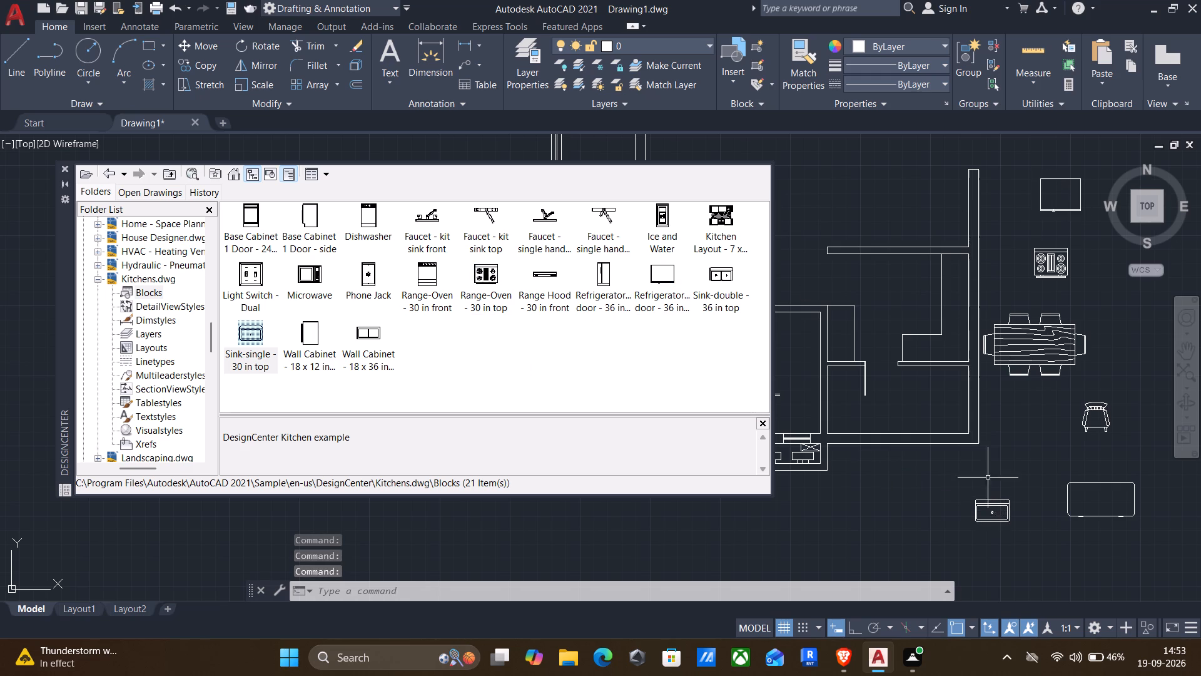
{"action": "left_click", "coordinate": [64, 167]}
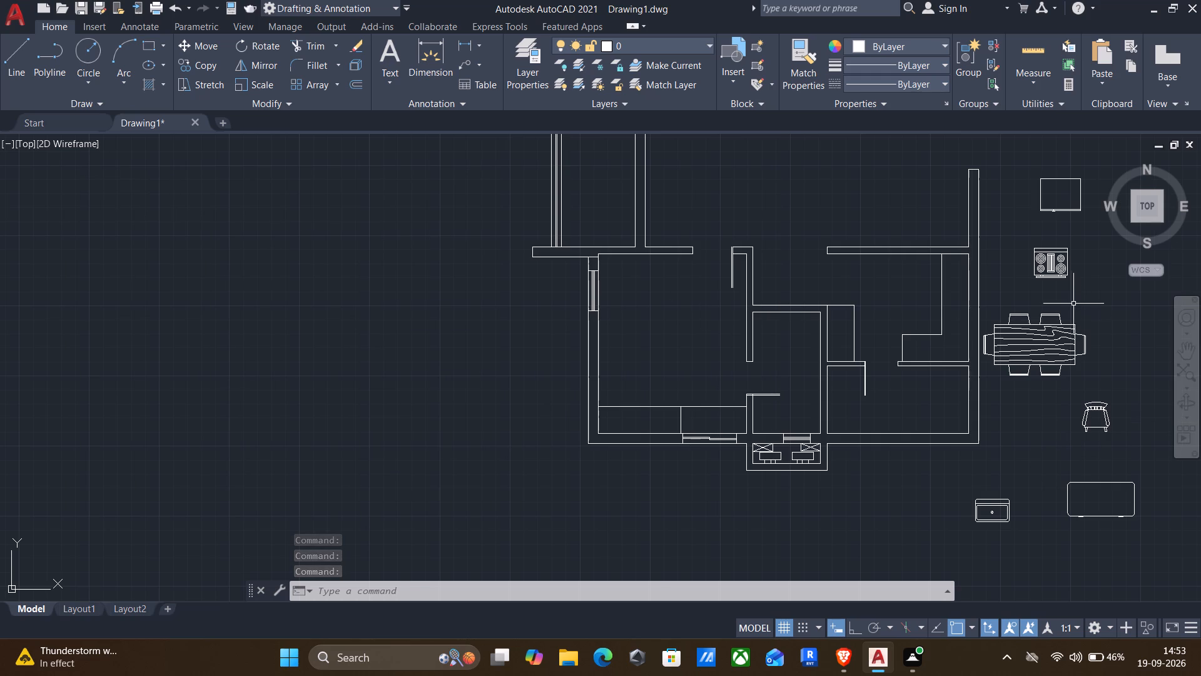
Copy the range-oven block onto the counter strip along the inside of the right-hand wall.
{"action": "left_click", "coordinate": [1073, 302]}
{"action": "left_click", "coordinate": [1022, 237]}
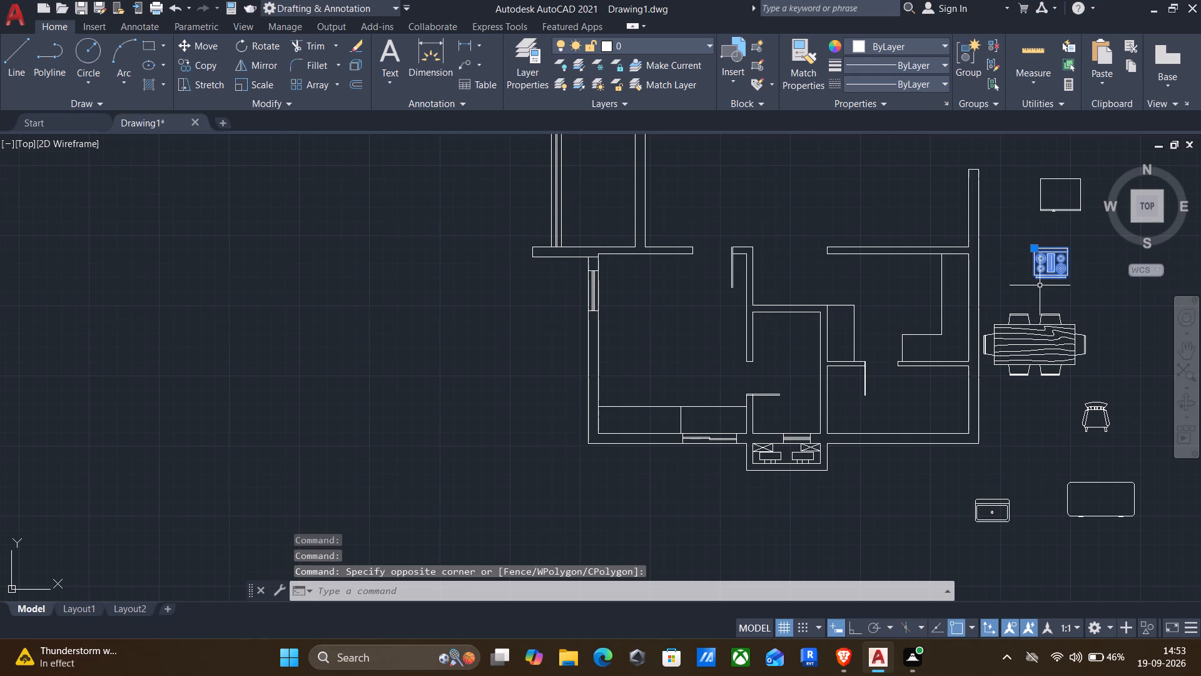
{"action": "type", "text": "co"}
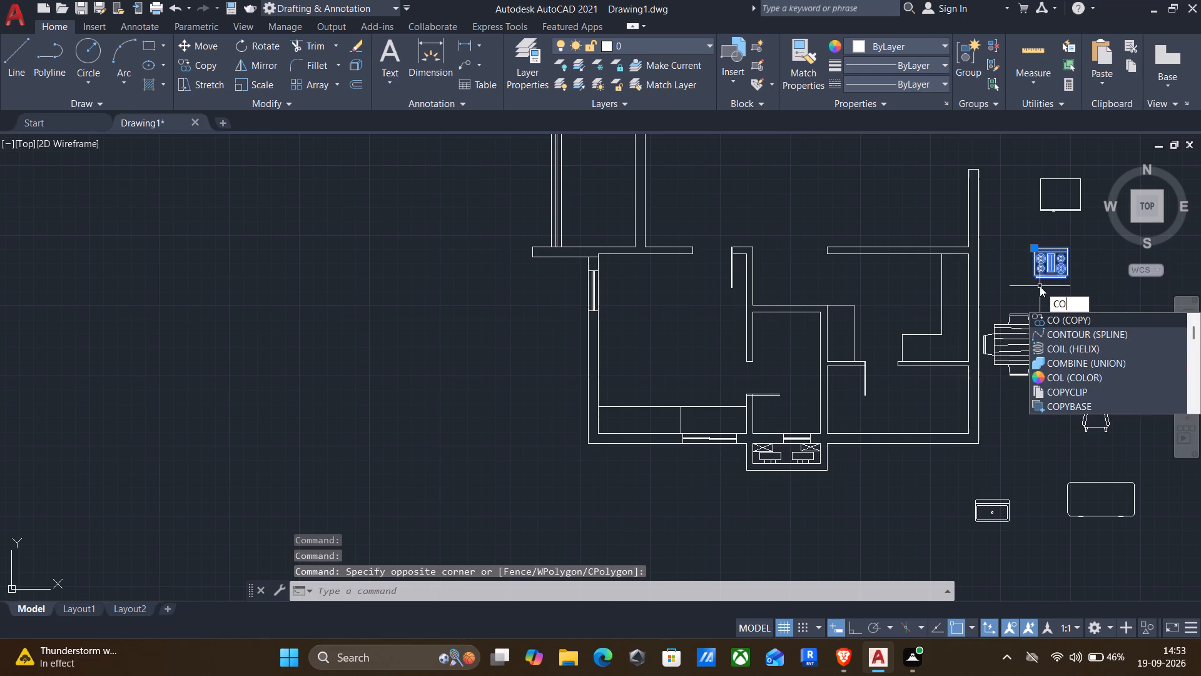
{"action": "key", "text": "Return"}
{"action": "scroll", "coordinate": [1055, 284], "scroll_direction": "up", "scroll_amount": 2}
{"action": "left_click", "coordinate": [1041, 232]}
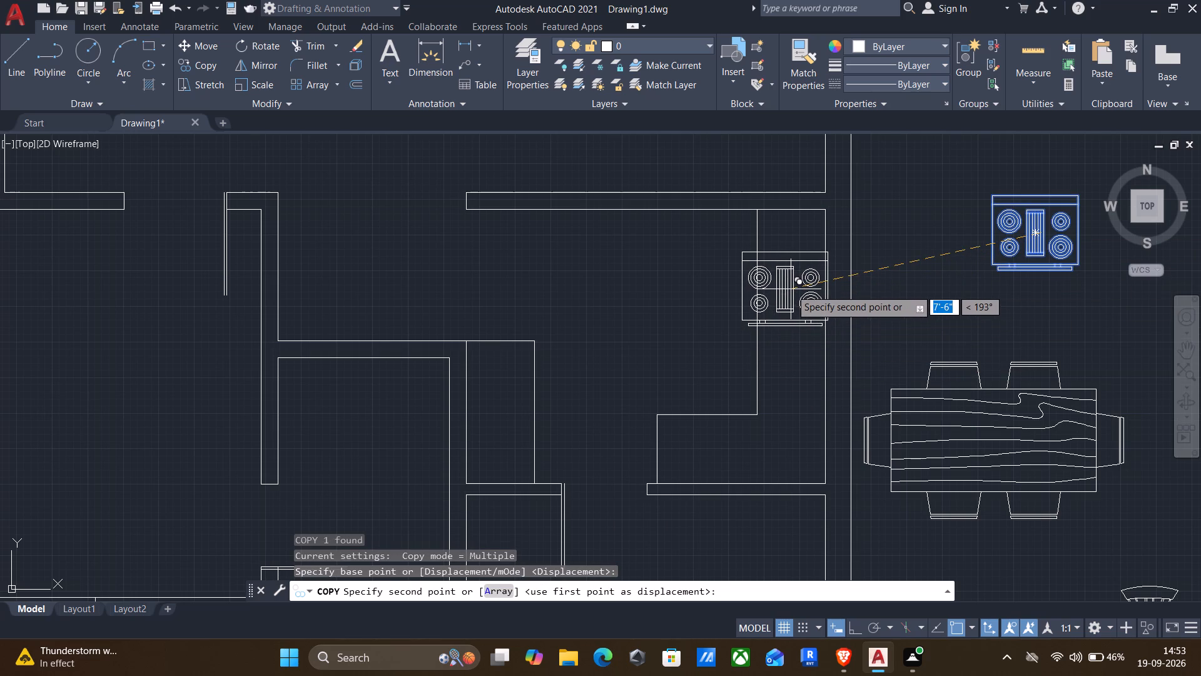
{"action": "left_click", "coordinate": [790, 290]}
{"action": "key", "text": "Escape"}
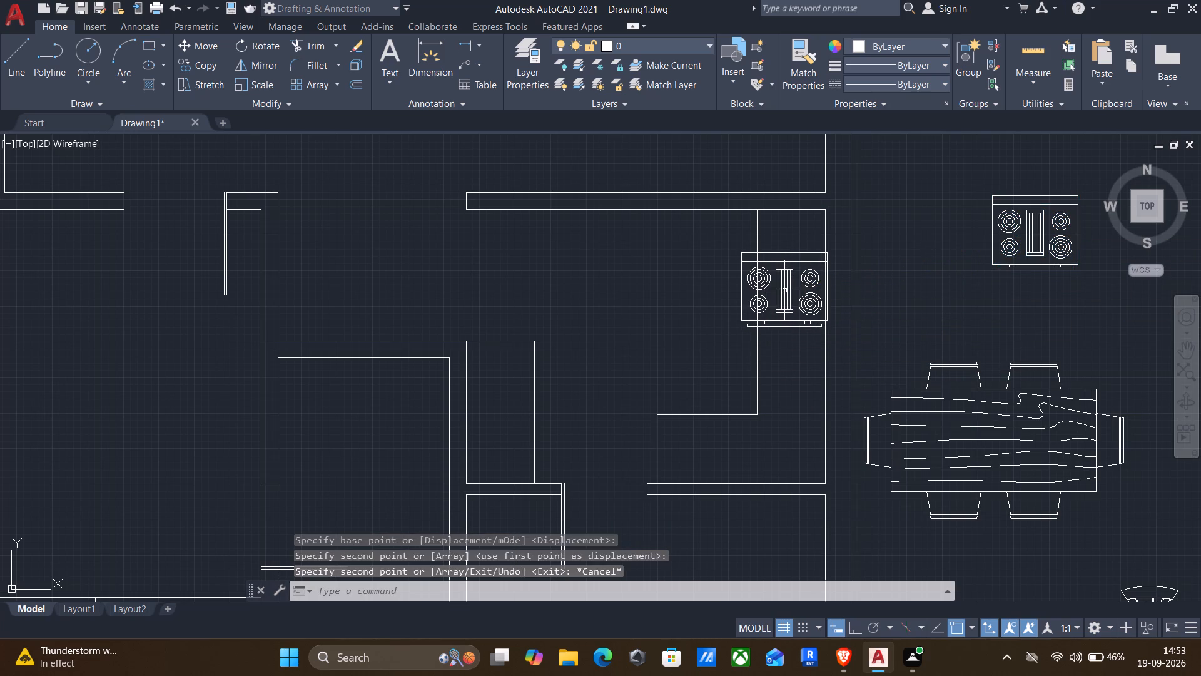
Scale down the copied range-oven block on the right-hand counter about its centre so it fits the counter's width.
{"action": "left_click", "coordinate": [781, 292]}
{"action": "type", "text": "sx"}
{"action": "key", "text": "Return"}
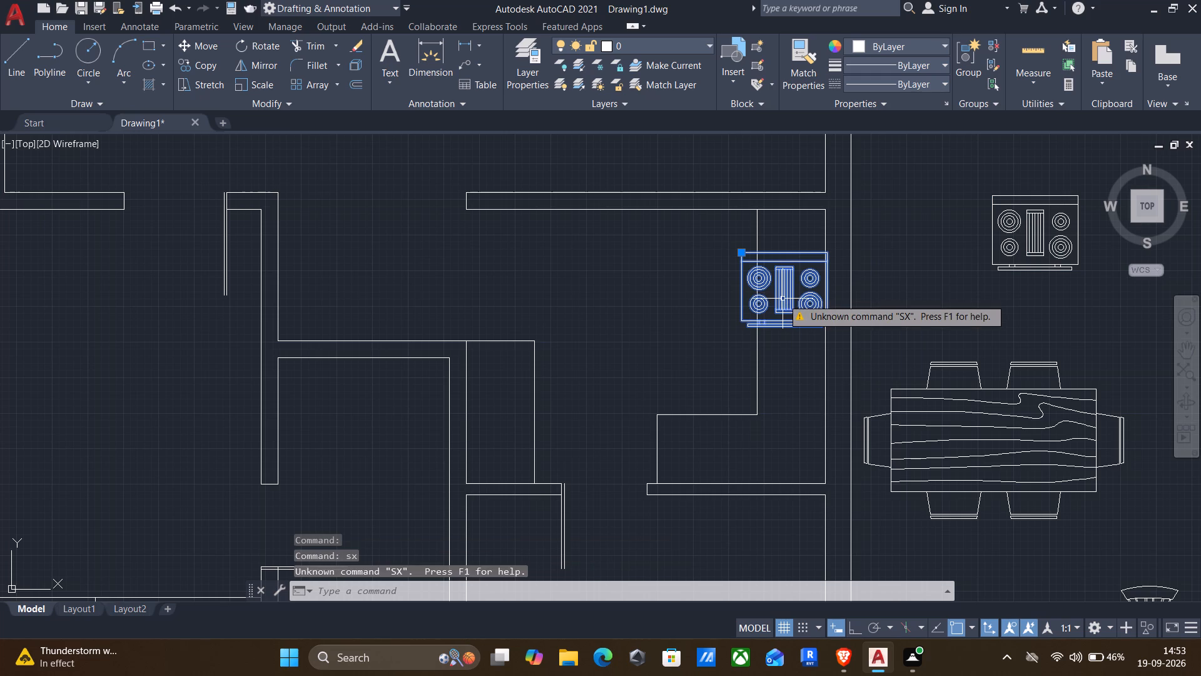
{"action": "key", "text": "Escape"}
{"action": "type", "text": "sc"}
{"action": "key", "text": "Return"}
{"action": "left_click", "coordinate": [783, 299]}
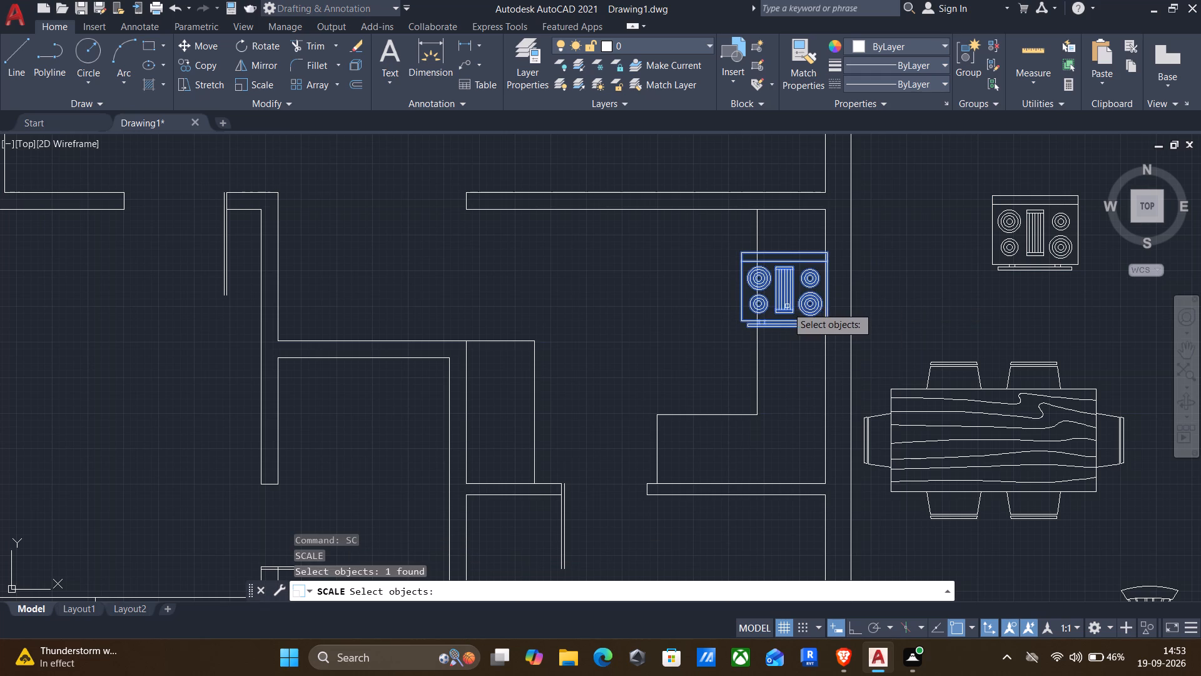
{"action": "key", "text": "Return"}
{"action": "left_click", "coordinate": [786, 287]}
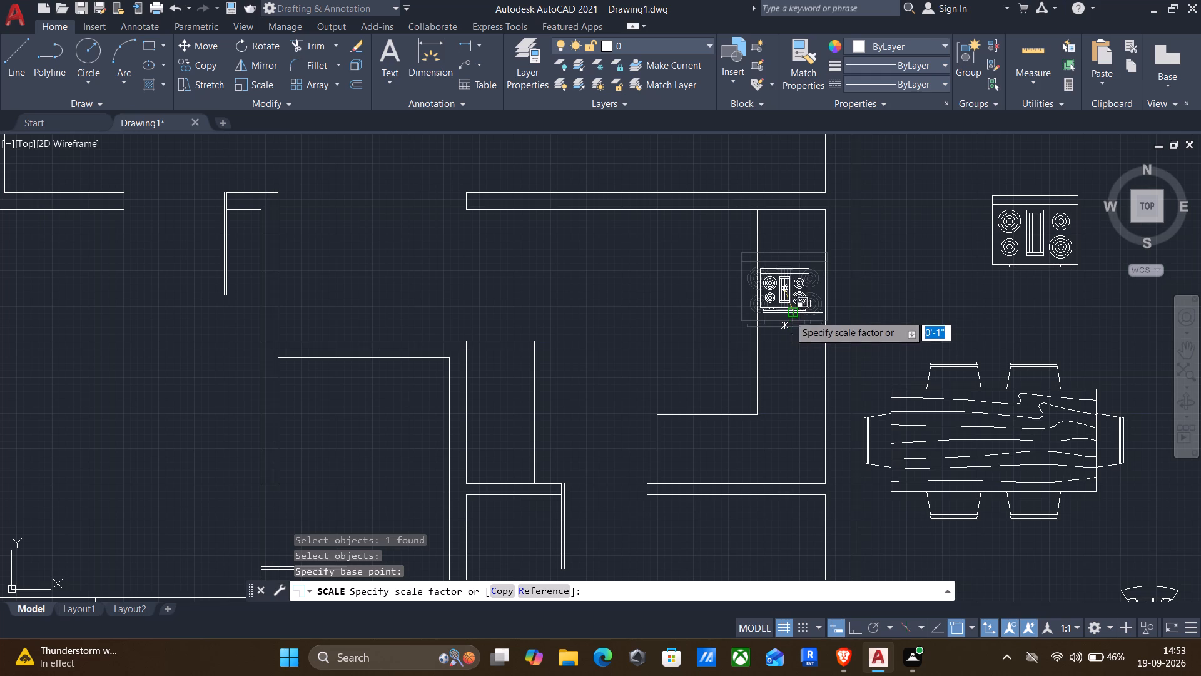
{"action": "scroll", "coordinate": [787, 317], "scroll_direction": "up", "scroll_amount": 3}
{"action": "scroll", "coordinate": [793, 316], "scroll_direction": "down", "scroll_amount": 1}
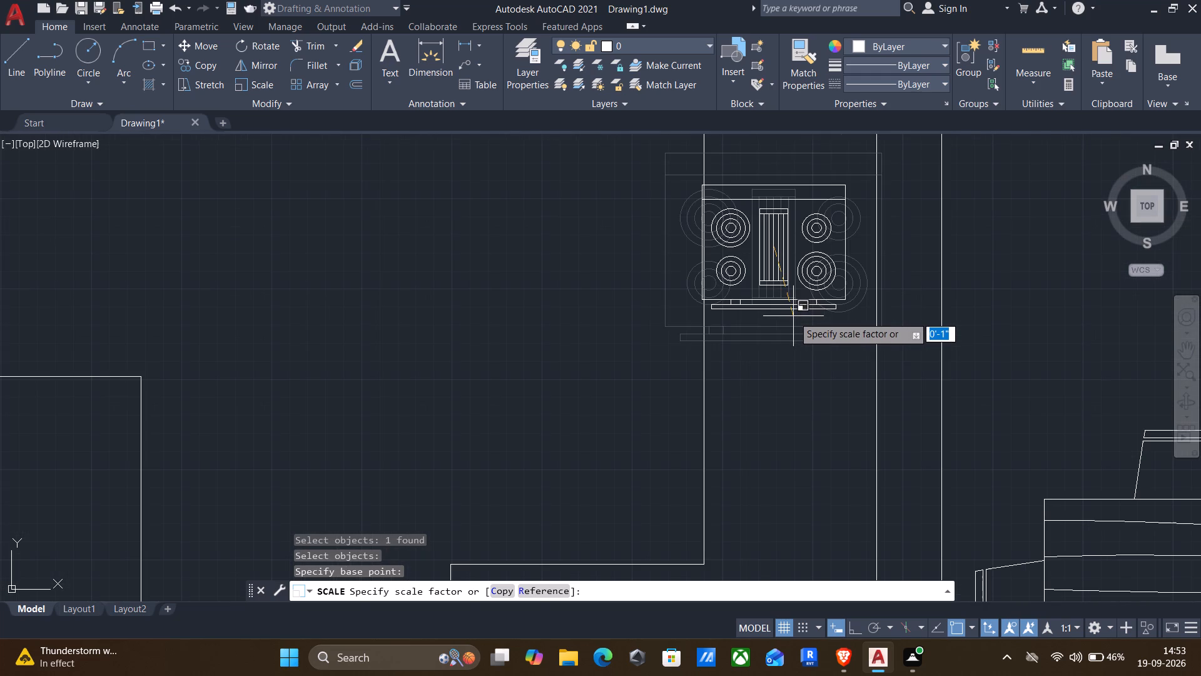
{"action": "left_click", "coordinate": [793, 316]}
Move the scaled range-oven block between the counter's front edge and the right-hand wall.
{"action": "left_click", "coordinate": [821, 352]}
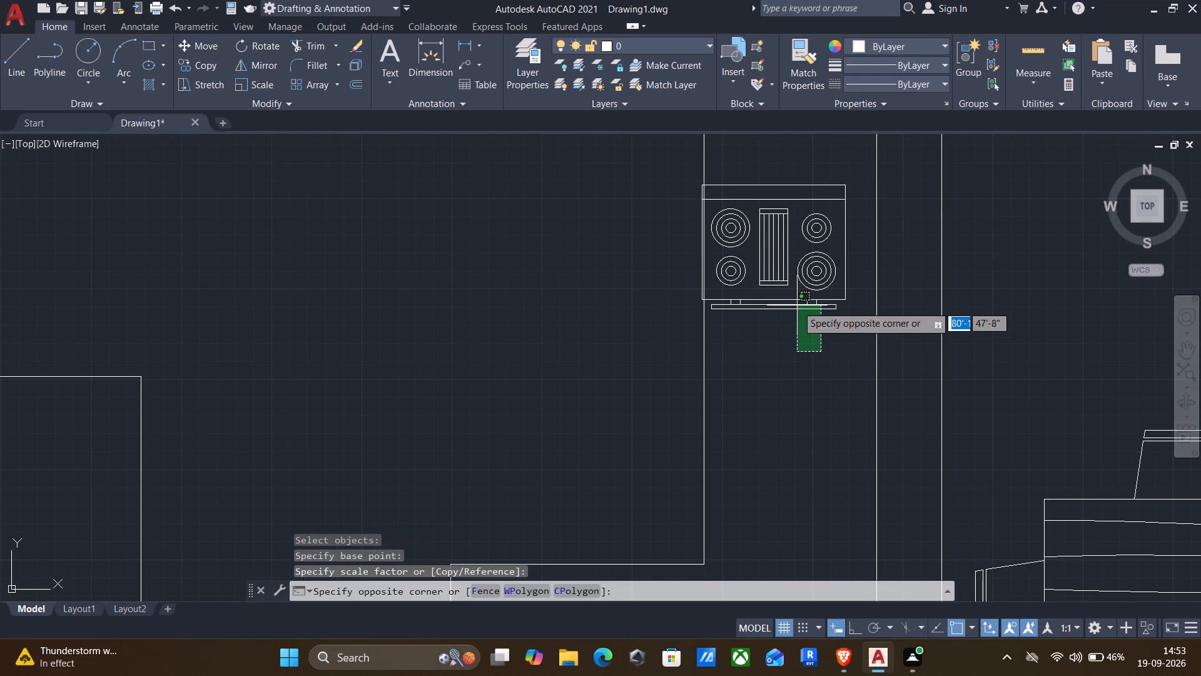
{"action": "left_click", "coordinate": [792, 290]}
{"action": "key", "text": "m"}
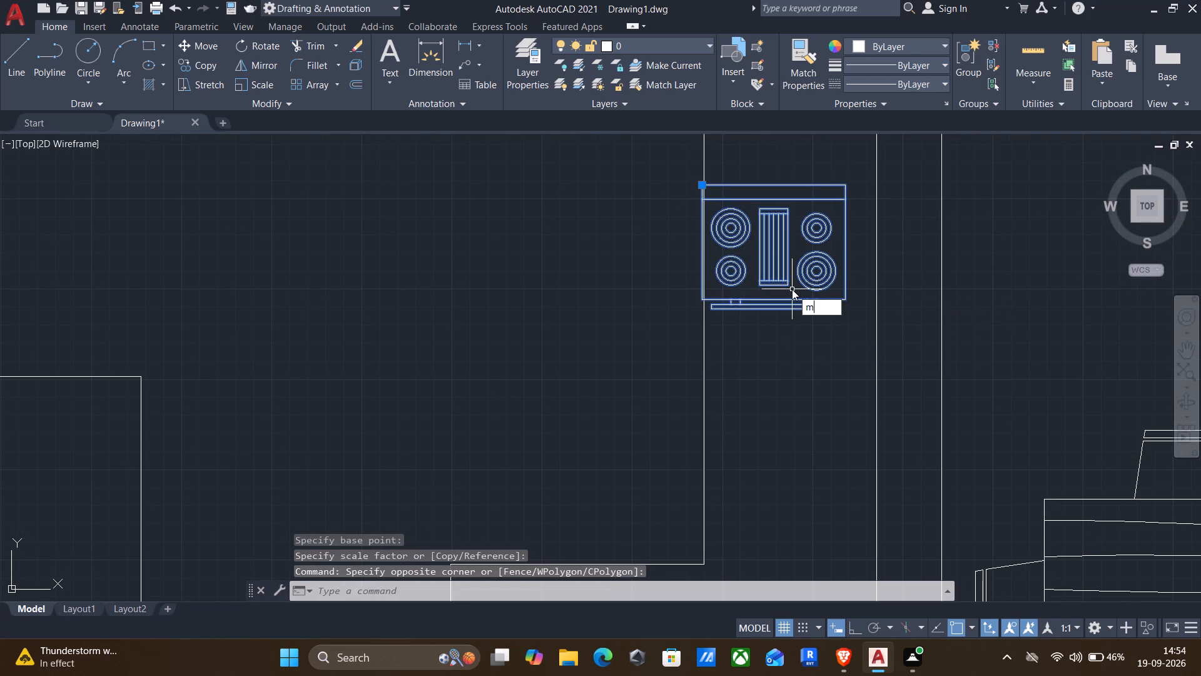
{"action": "key", "text": "Return"}
{"action": "left_click", "coordinate": [778, 250]}
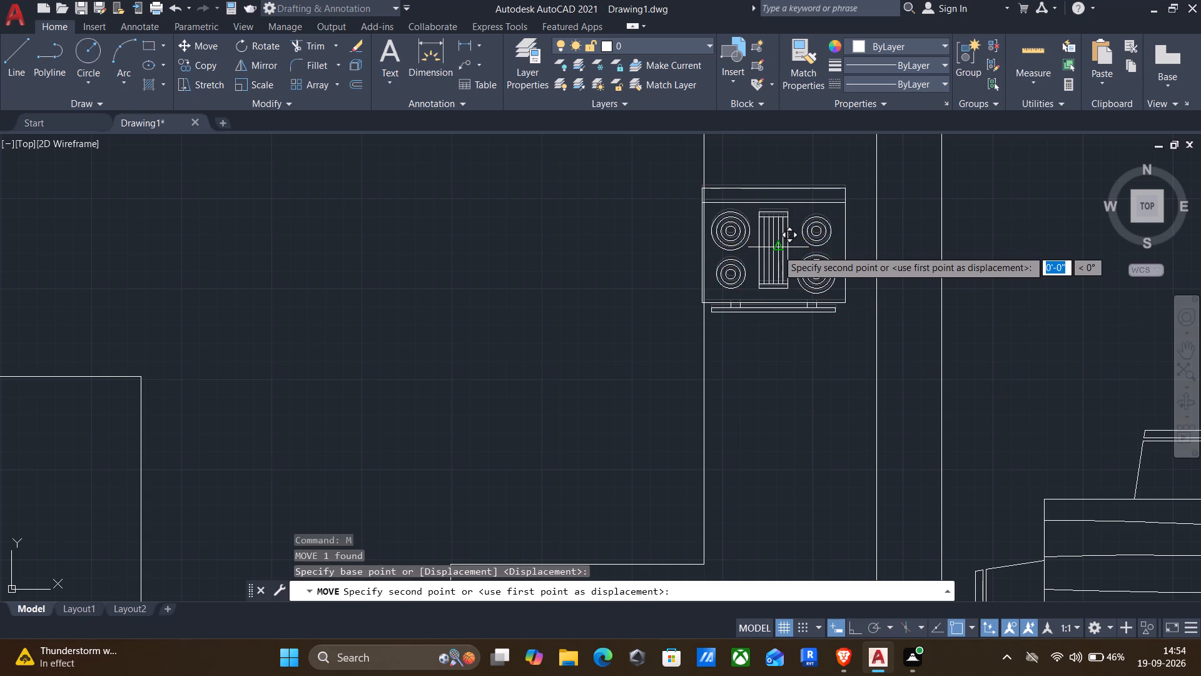
{"action": "left_click", "coordinate": [796, 247]}
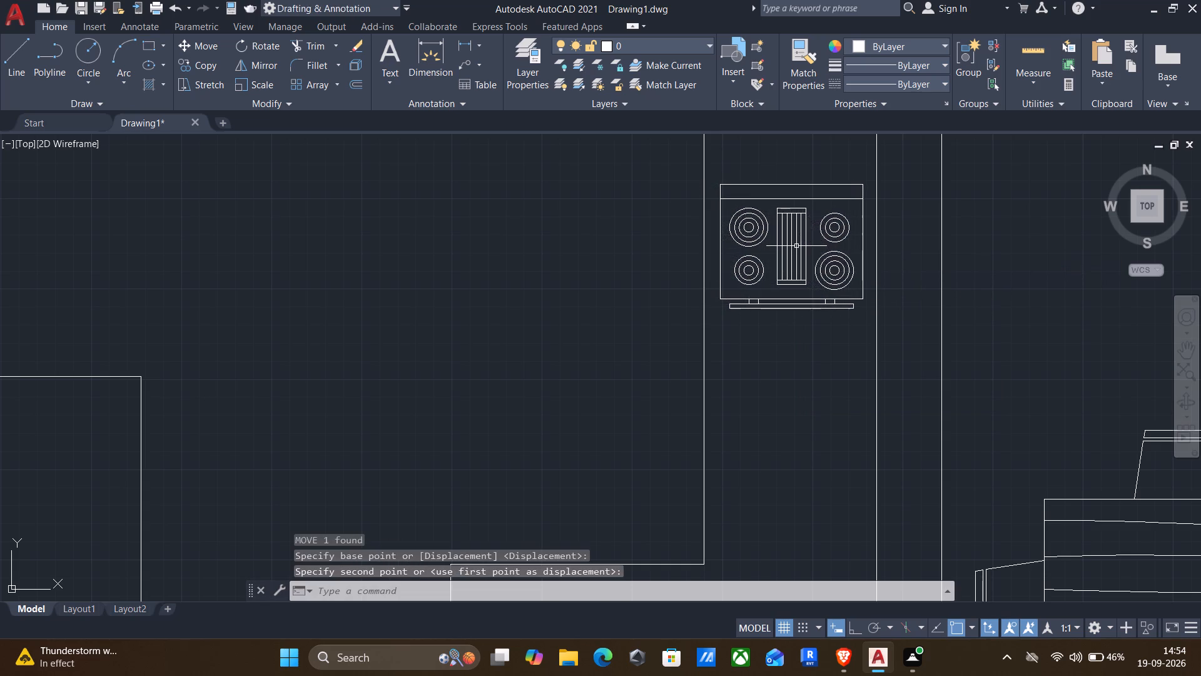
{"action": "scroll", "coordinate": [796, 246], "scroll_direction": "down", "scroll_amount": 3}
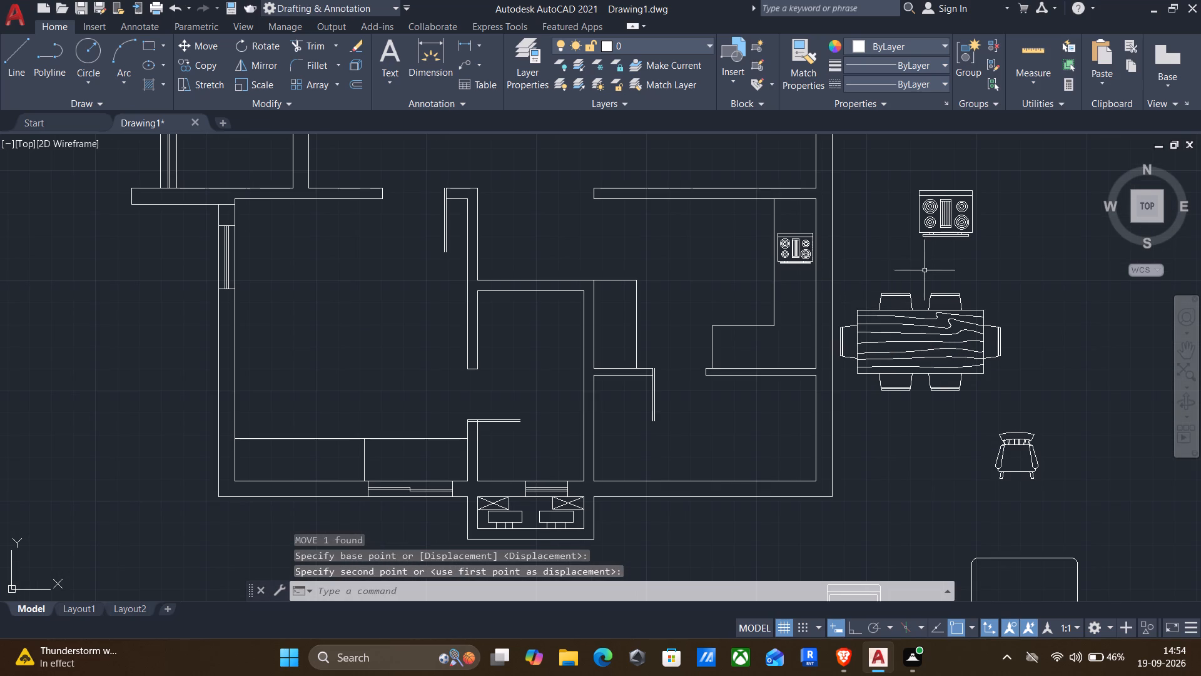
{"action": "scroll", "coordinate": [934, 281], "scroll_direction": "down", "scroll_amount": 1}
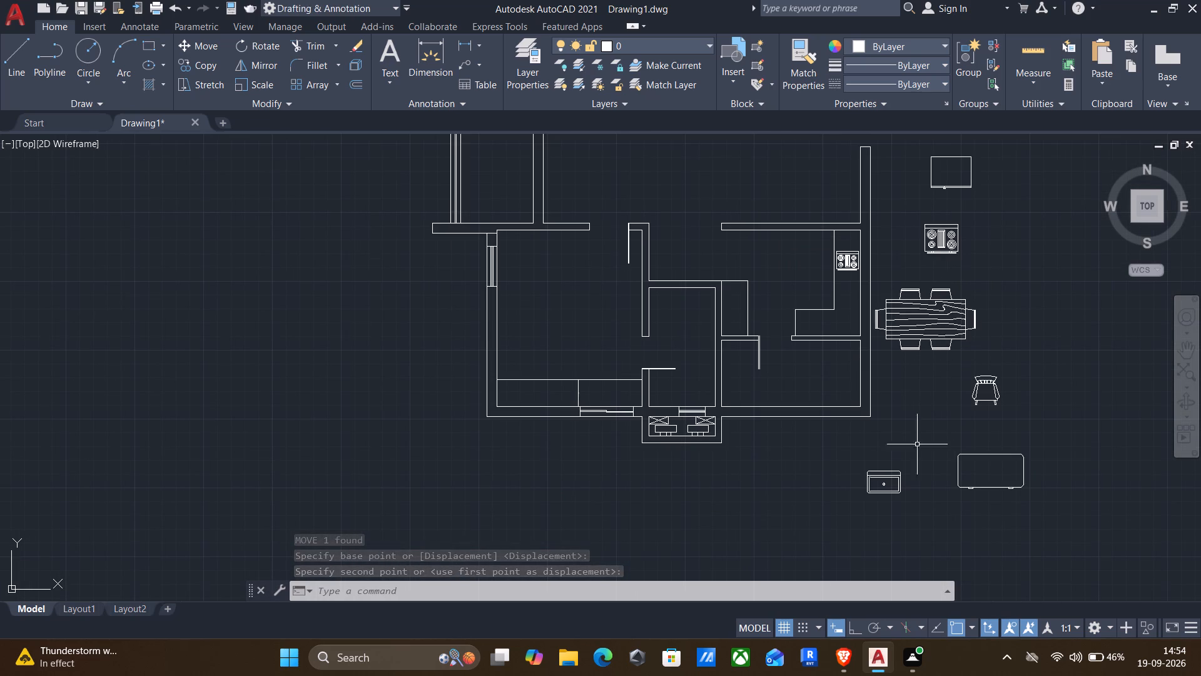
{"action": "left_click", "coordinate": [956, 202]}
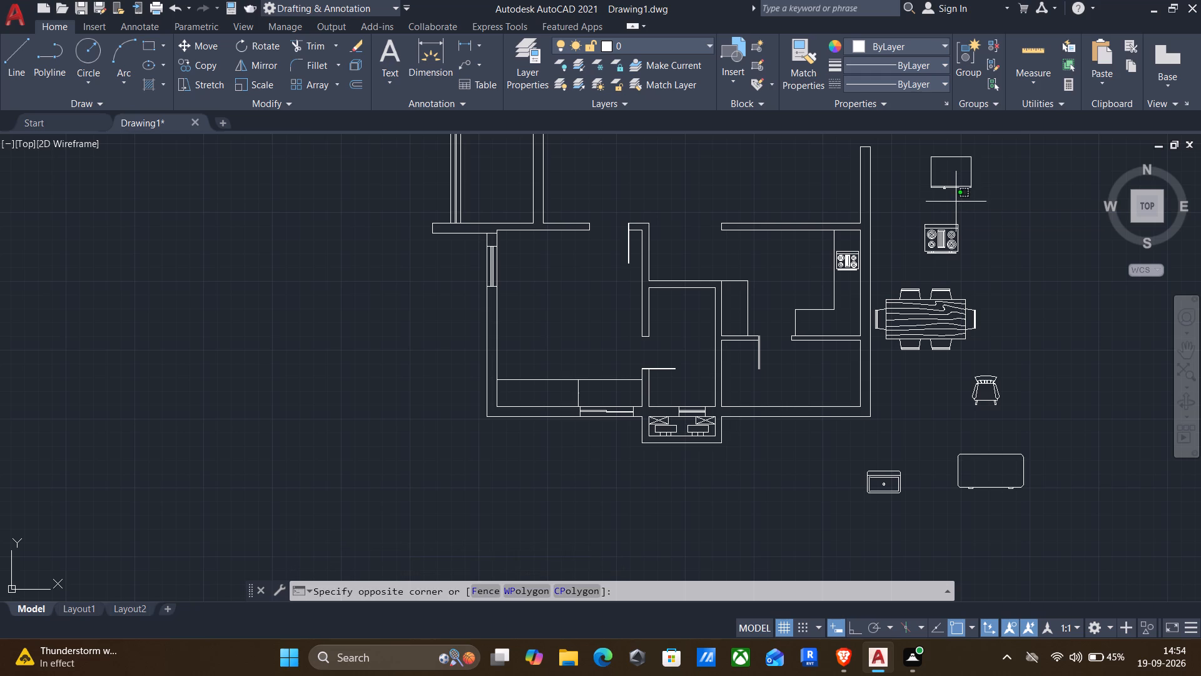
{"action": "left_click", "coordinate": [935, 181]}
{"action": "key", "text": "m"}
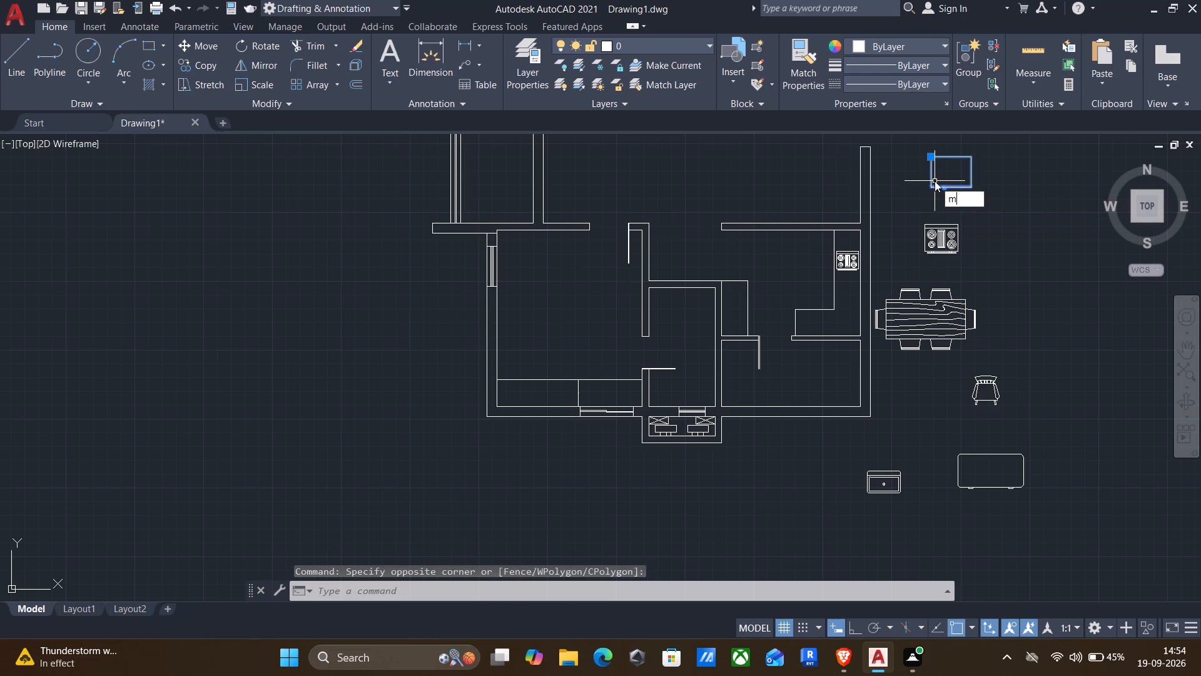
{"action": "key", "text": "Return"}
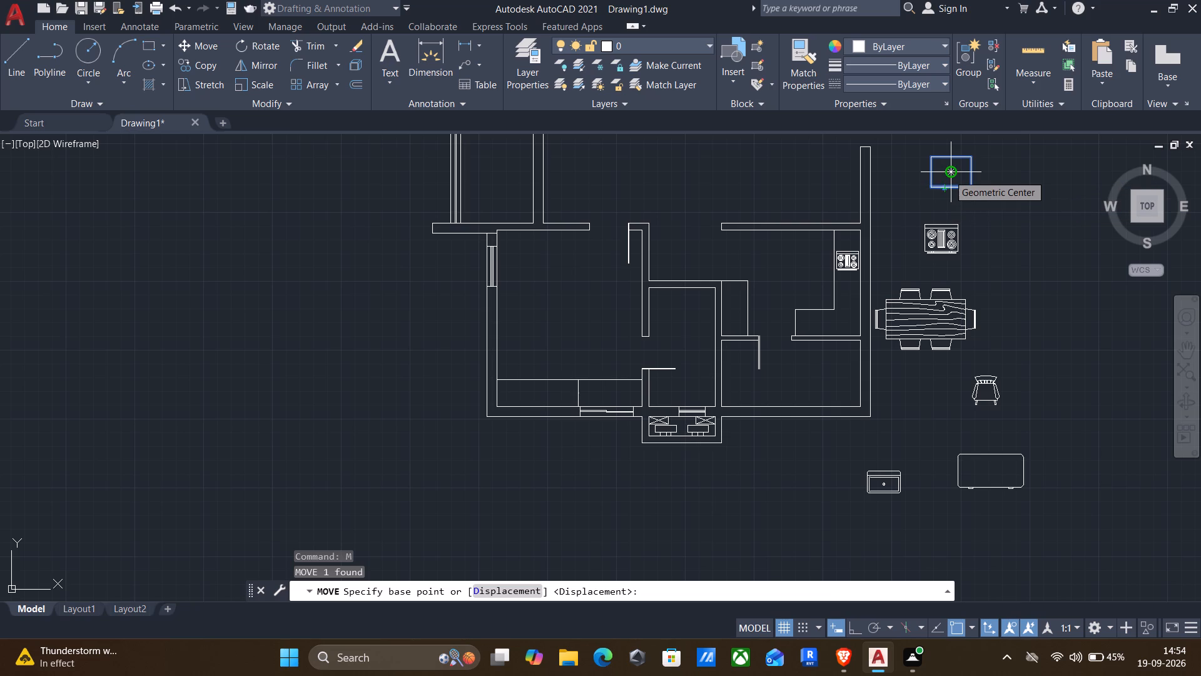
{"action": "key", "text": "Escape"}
Rotate the refrigerator block outside the right wall 90 degrees clockwise about its lower-right corner with Ortho on.
{"action": "left_click", "coordinate": [948, 197]}
{"action": "left_click", "coordinate": [930, 176]}
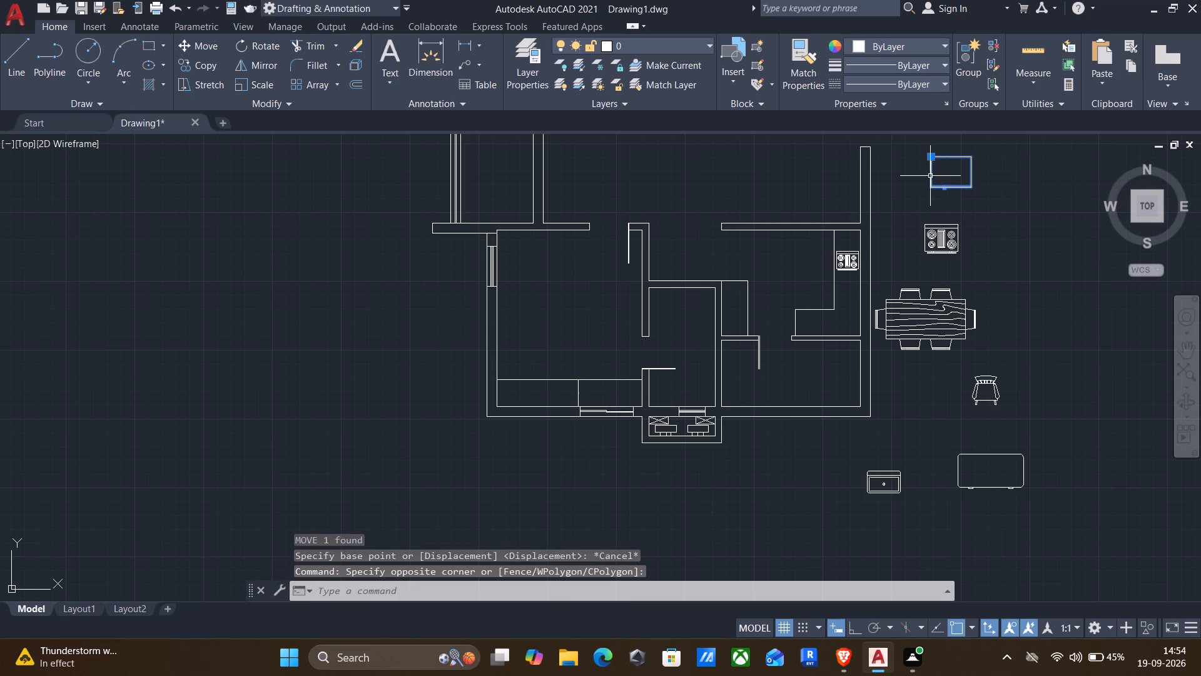
{"action": "type", "text": "ro"}
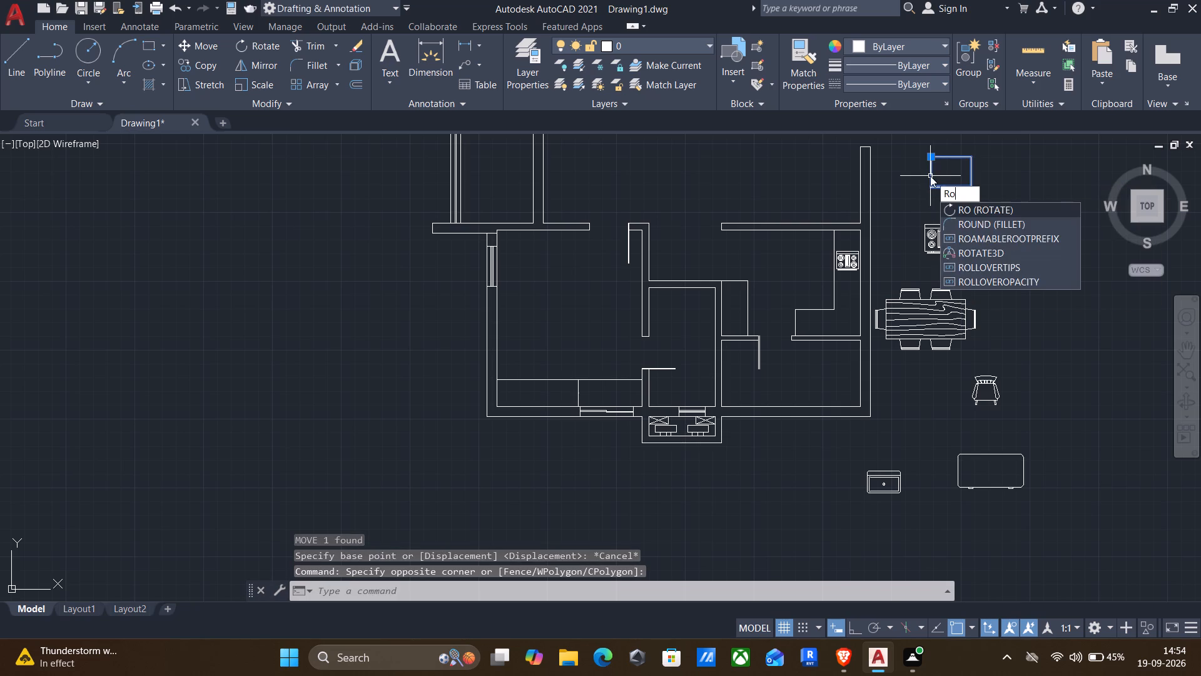
{"action": "key", "text": "Return"}
{"action": "left_click", "coordinate": [974, 185]}
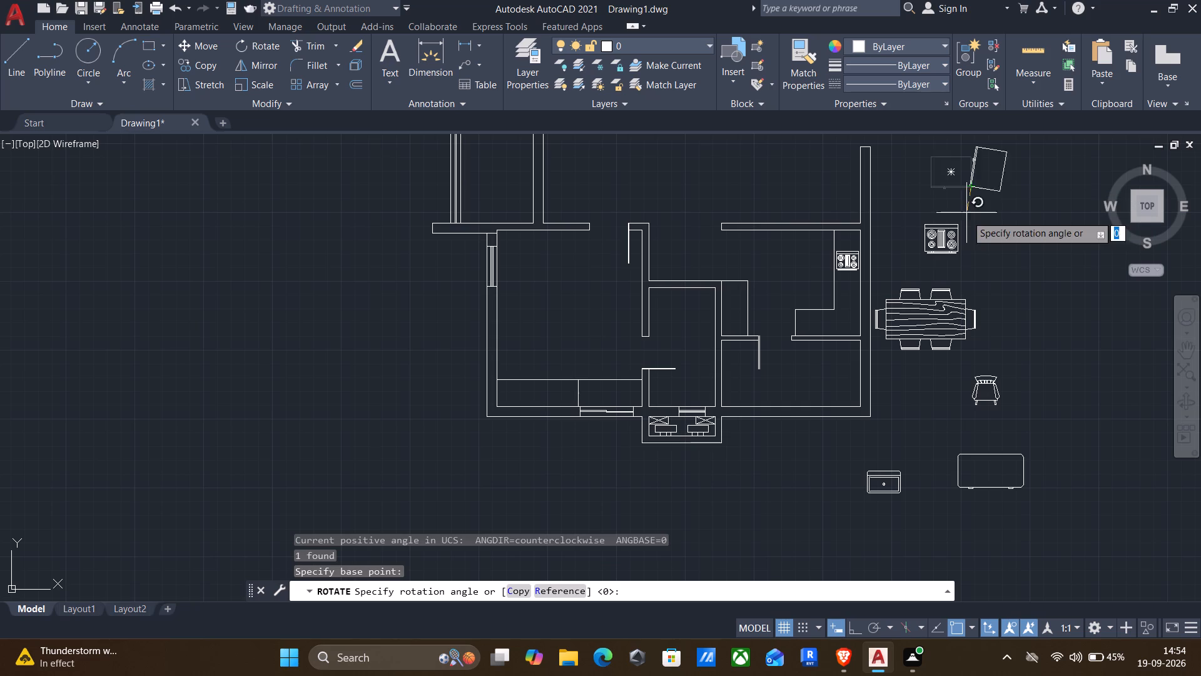
{"action": "key", "text": "F8"}
{"action": "left_click", "coordinate": [976, 269]}
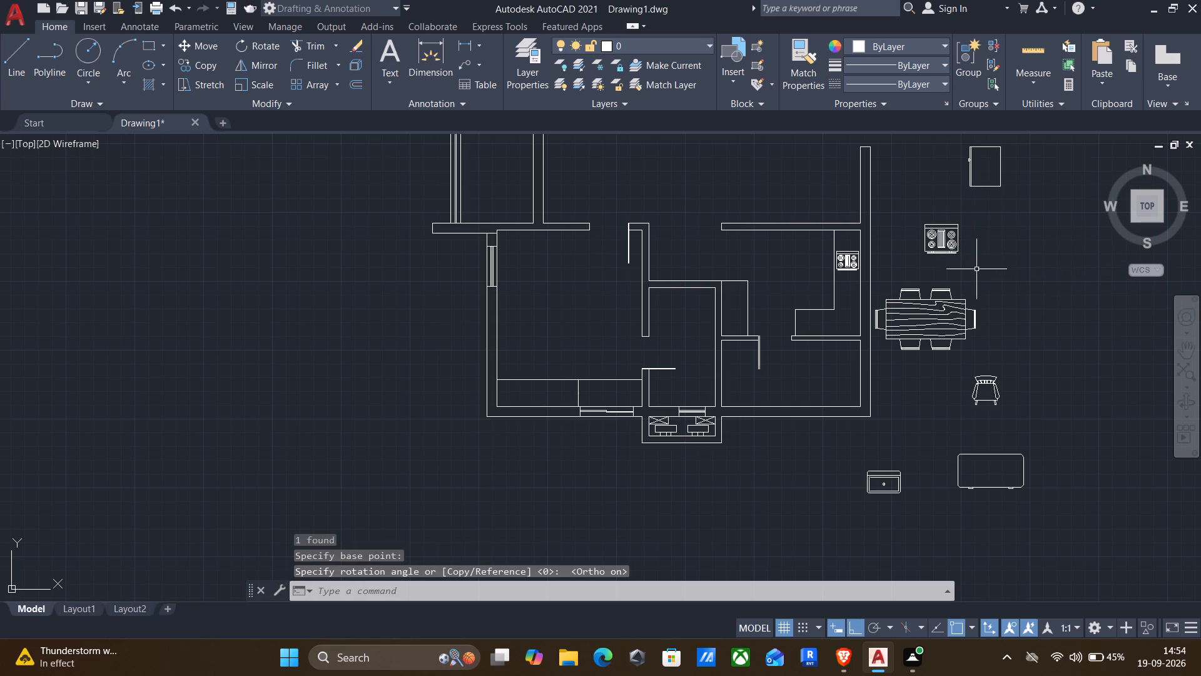
Move the rotated refrigerator block into the narrow rectangle on the kitchen's left side, with Ortho off.
{"action": "left_click", "coordinate": [998, 232]}
{"action": "left_click", "coordinate": [963, 159]}
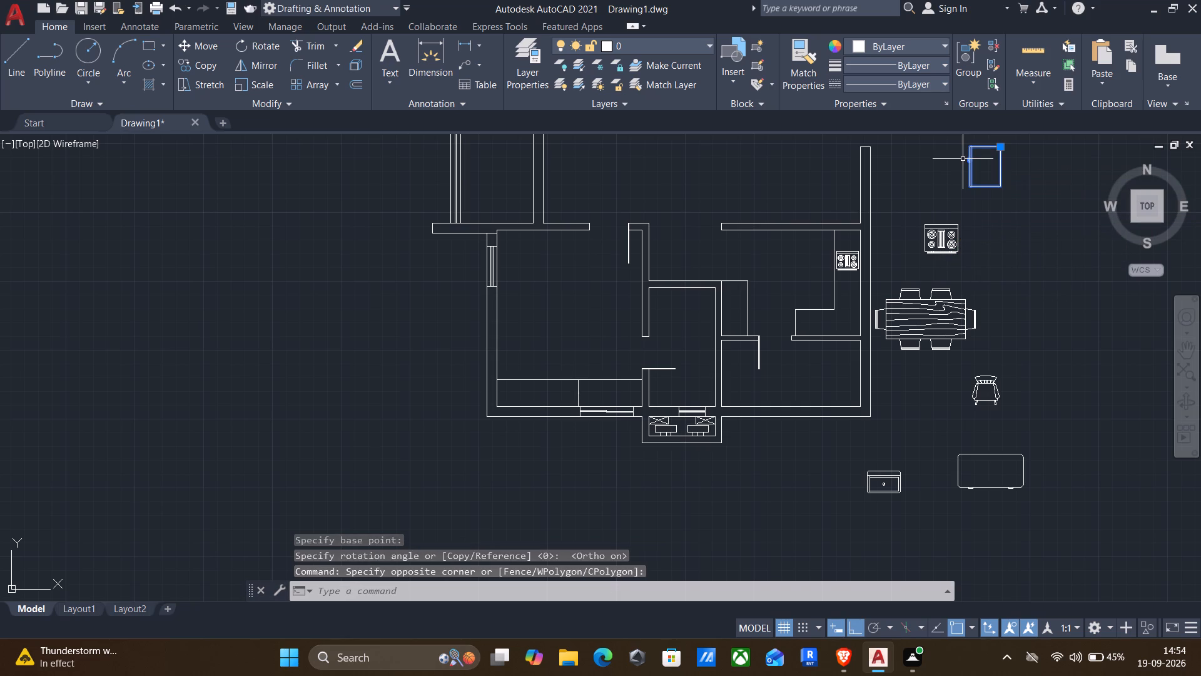
{"action": "key", "text": "m"}
{"action": "key", "text": "Return"}
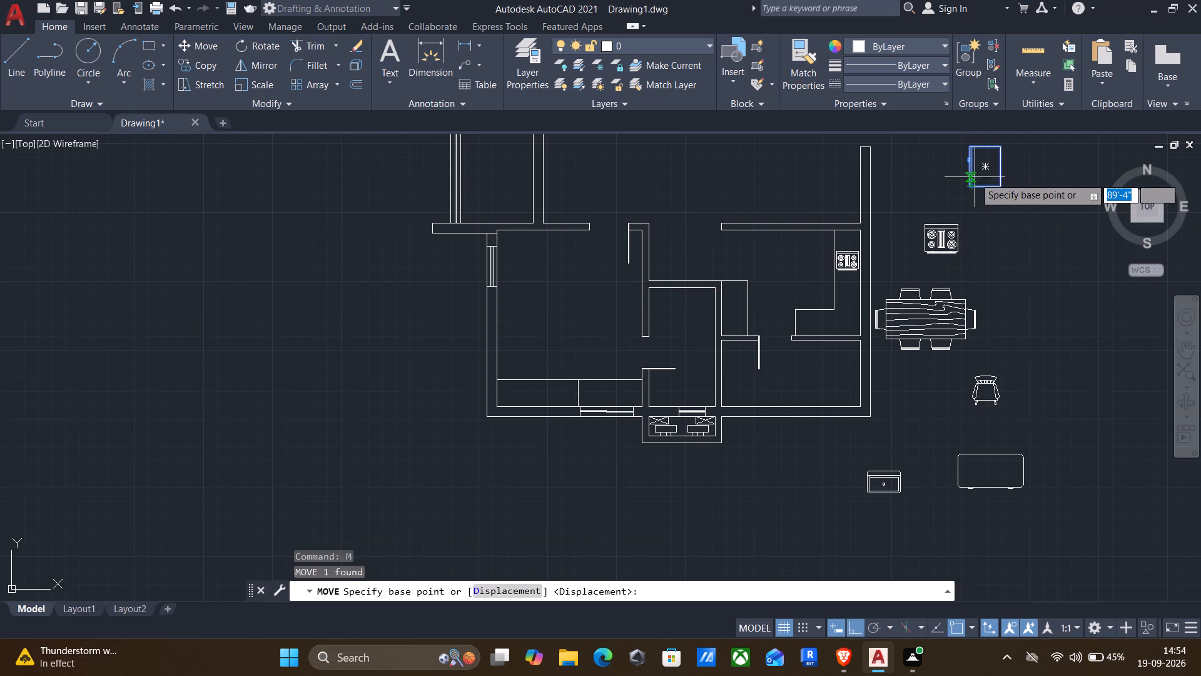
{"action": "left_click", "coordinate": [971, 170]}
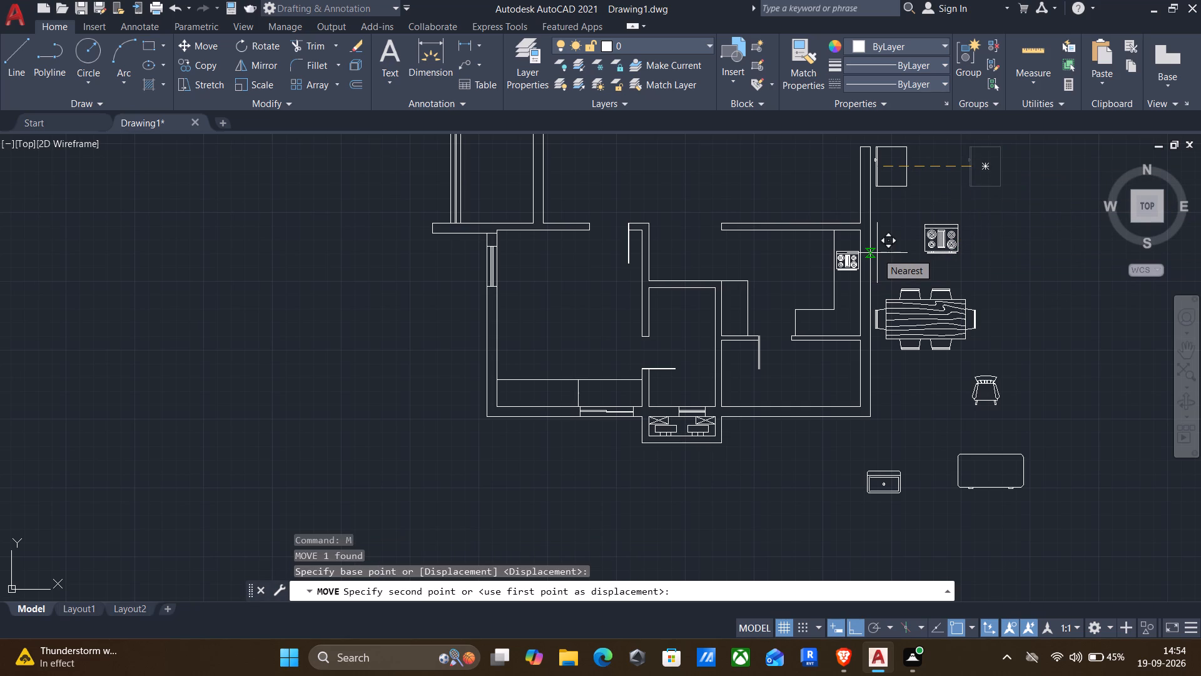
{"action": "key", "text": "F8"}
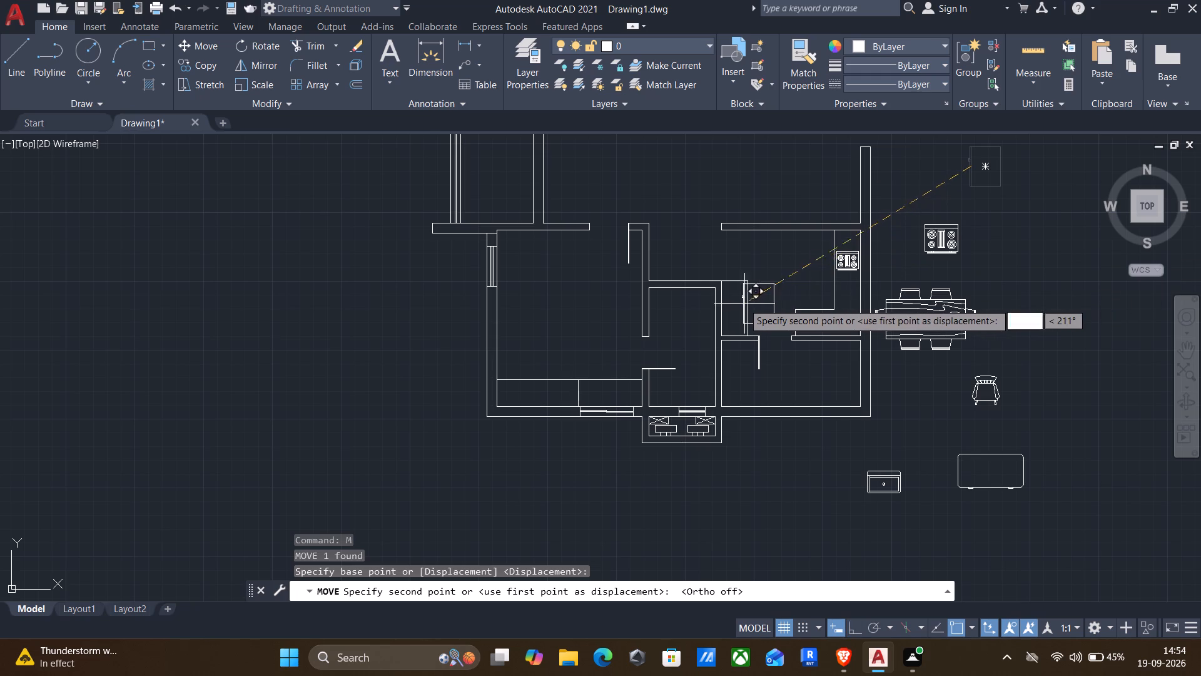
{"action": "scroll", "coordinate": [735, 302], "scroll_direction": "up", "scroll_amount": 2}
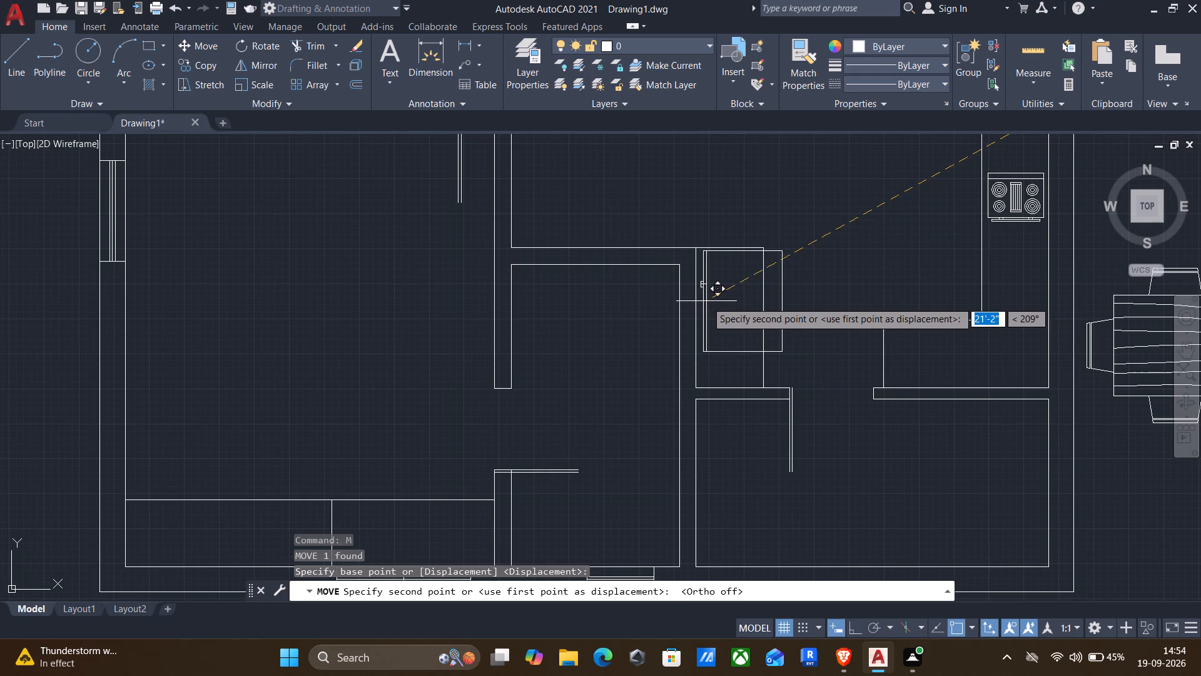
{"action": "scroll", "coordinate": [706, 301], "scroll_direction": "up", "scroll_amount": 3}
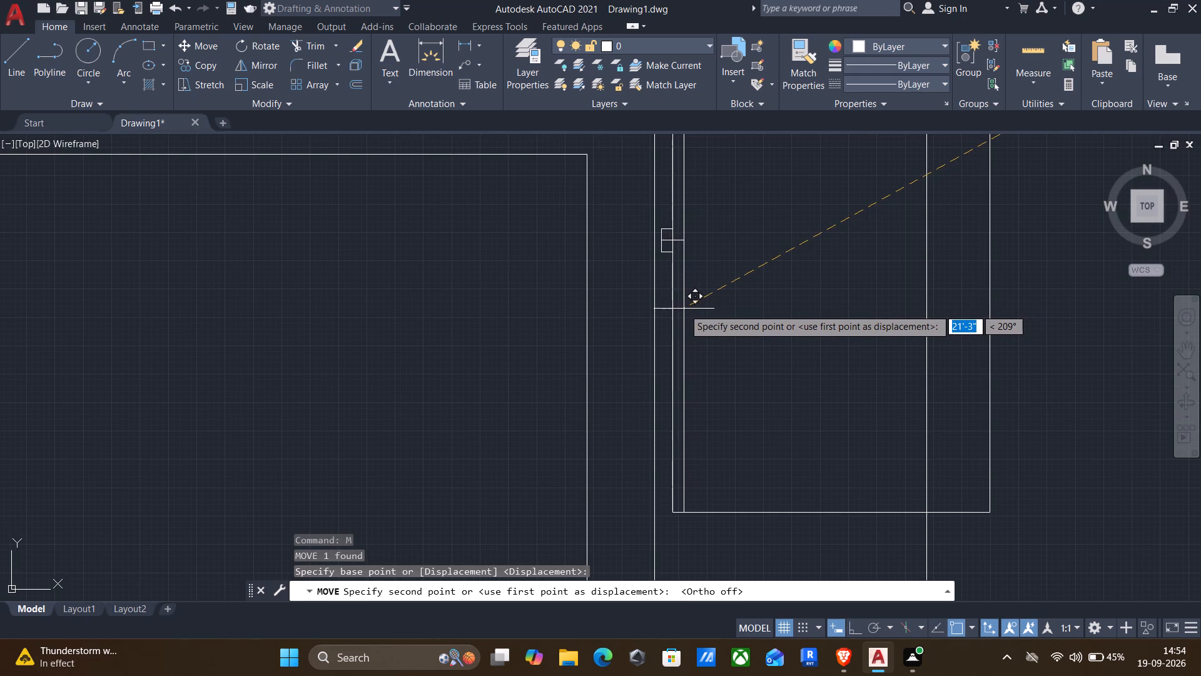
{"action": "left_click", "coordinate": [679, 313]}
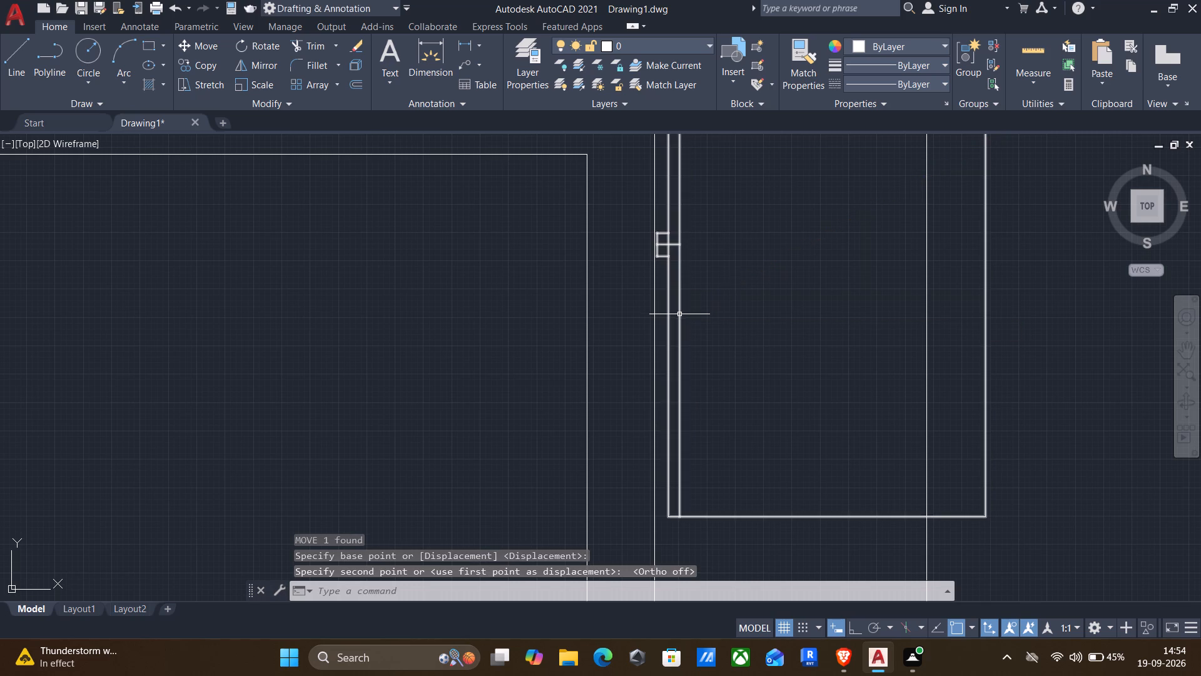
Scale down the refrigerator block about its geometric center to suit the rectangle's width.
{"action": "scroll", "coordinate": [681, 314], "scroll_direction": "down", "scroll_amount": 2}
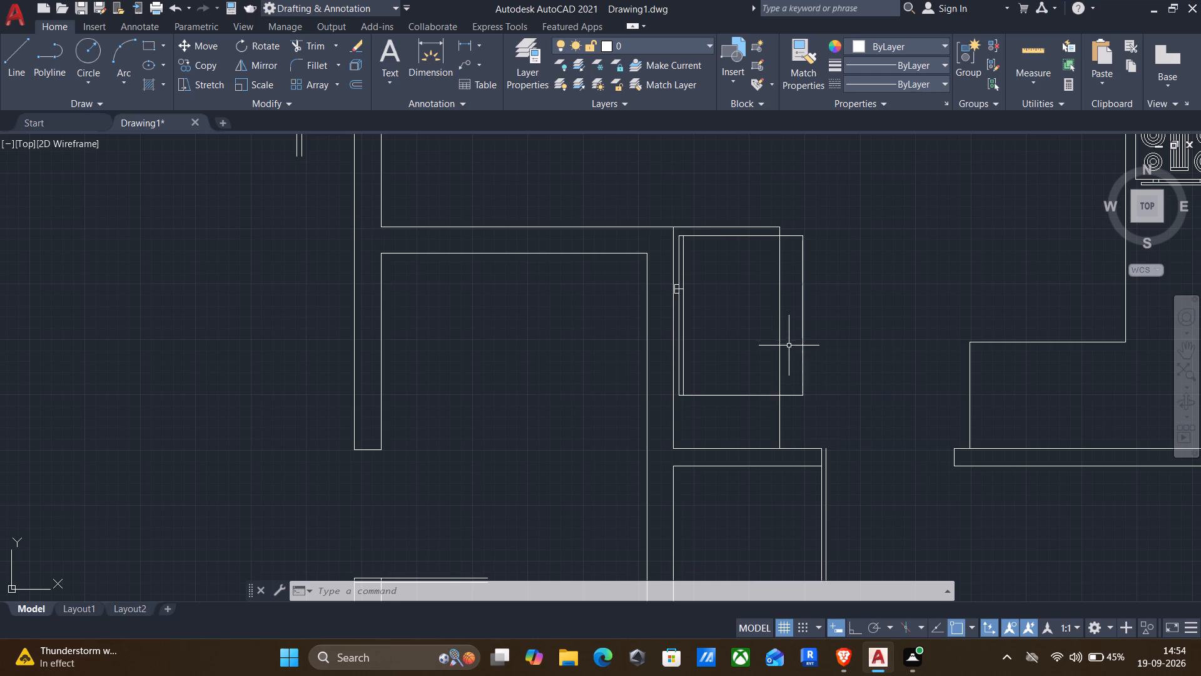
{"action": "left_click", "coordinate": [804, 318]}
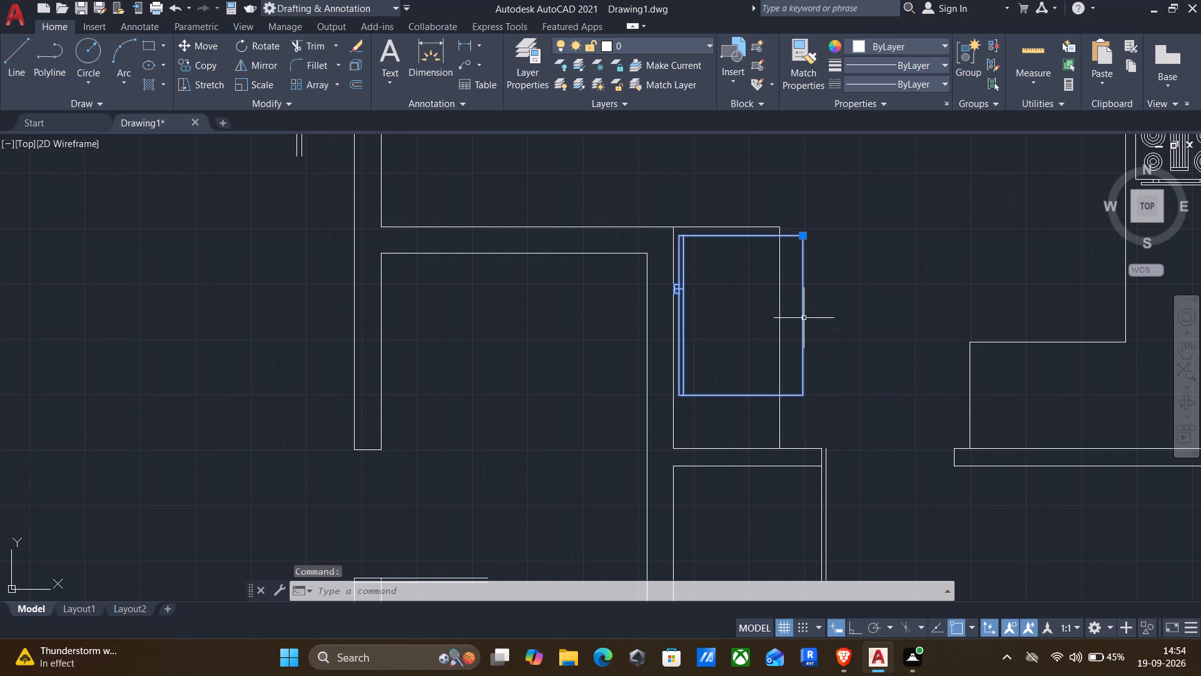
{"action": "type", "text": "sc"}
{"action": "key", "text": "Return"}
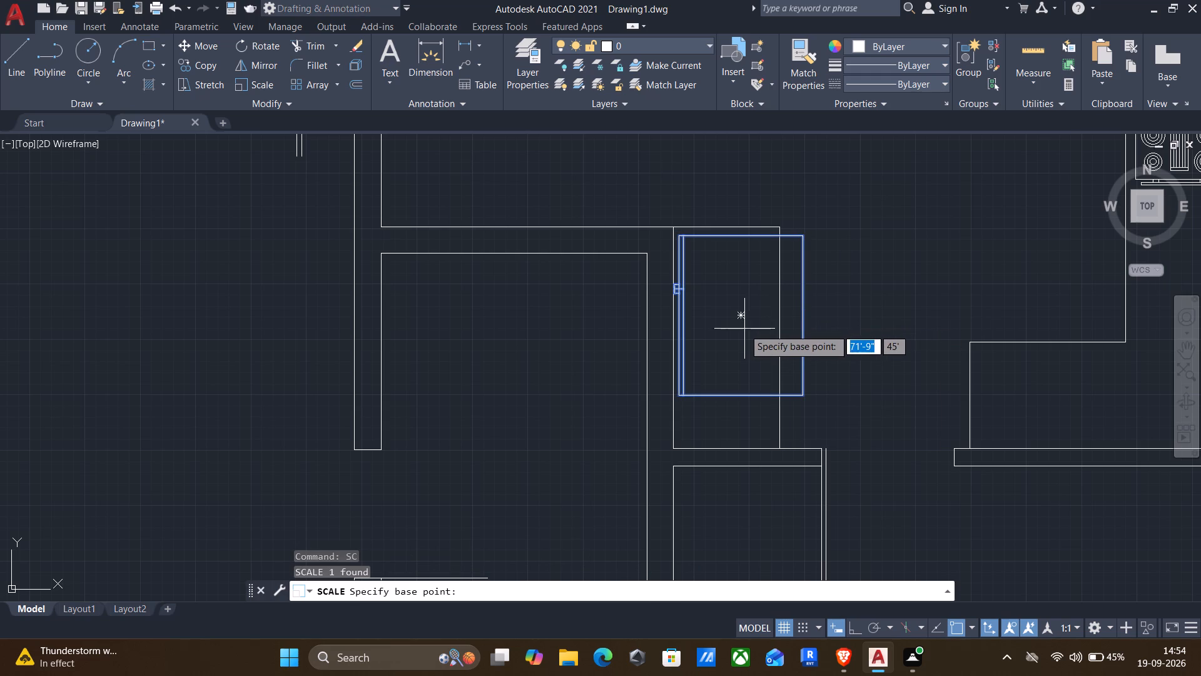
{"action": "left_click", "coordinate": [741, 314]}
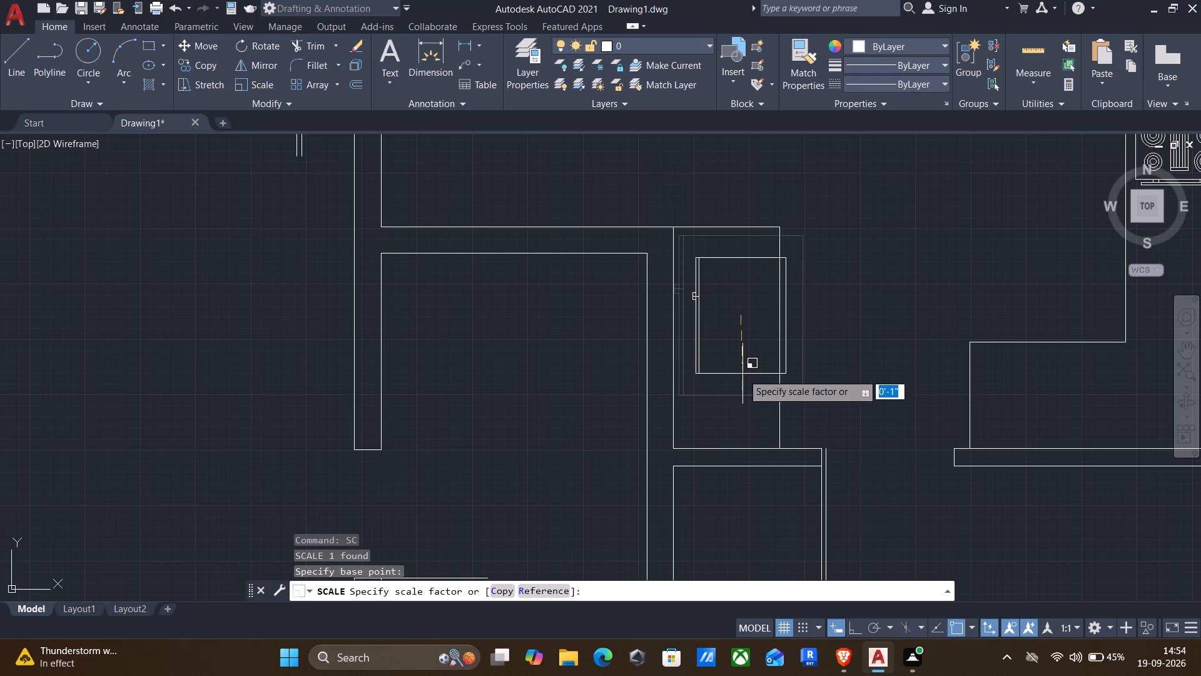
{"action": "left_click", "coordinate": [742, 377]}
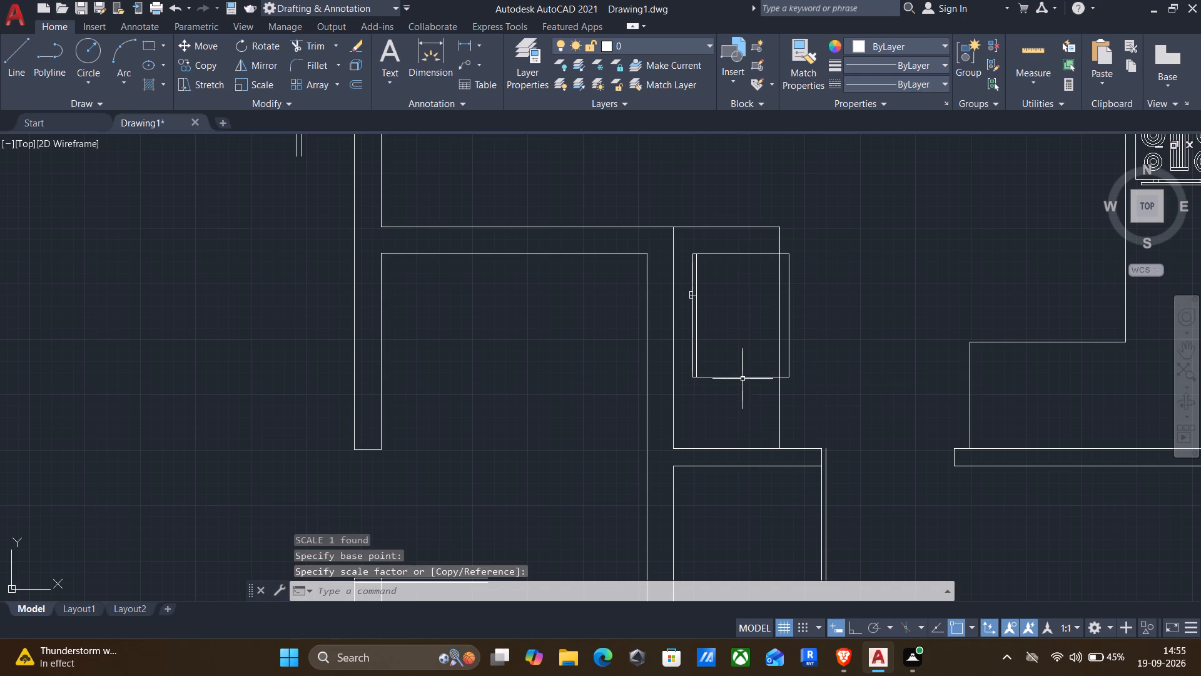
Move the scaled refrigerator block leftward by its upper-left corner to the rectangle's left edge.
{"action": "left_click", "coordinate": [751, 404]}
{"action": "left_click", "coordinate": [740, 347]}
{"action": "key", "text": "m"}
{"action": "key", "text": "Return"}
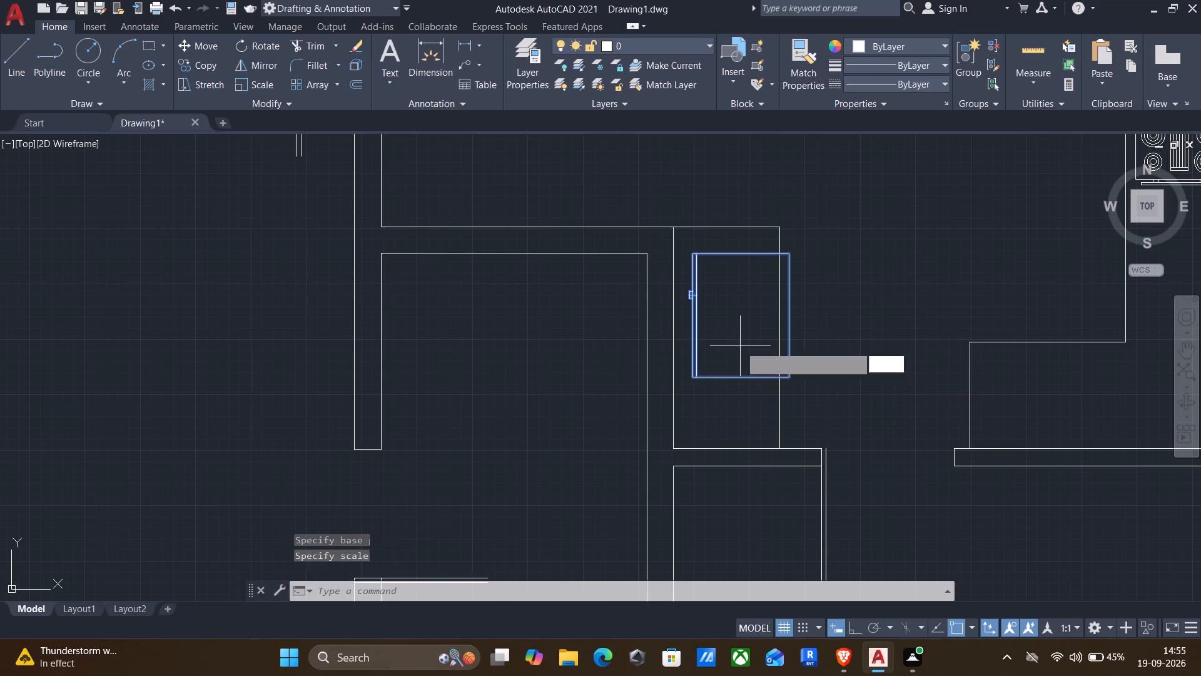
{"action": "left_click", "coordinate": [698, 255]}
{"action": "scroll", "coordinate": [696, 255], "scroll_direction": "up", "scroll_amount": 1}
{"action": "left_click", "coordinate": [665, 248]}
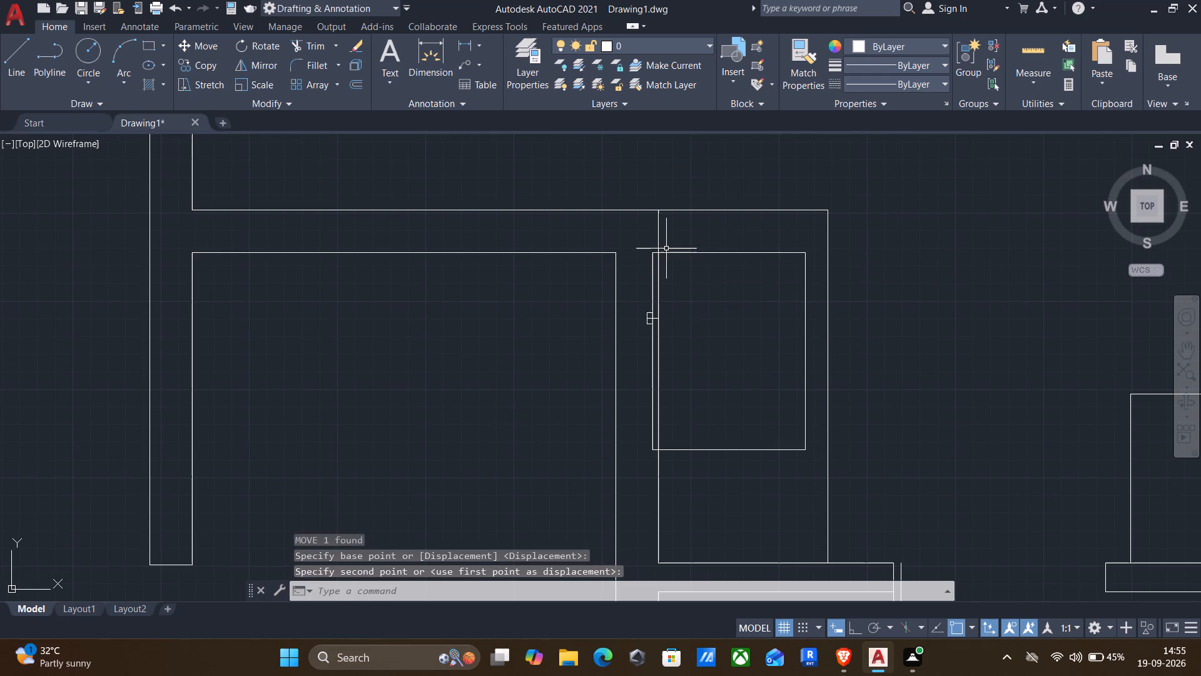
Move the refrigerator block slightly right from its handle corner so the handle meets the rectangle's left edge.
{"action": "scroll", "coordinate": [661, 264], "scroll_direction": "up", "scroll_amount": 1}
{"action": "left_click", "coordinate": [645, 260]}
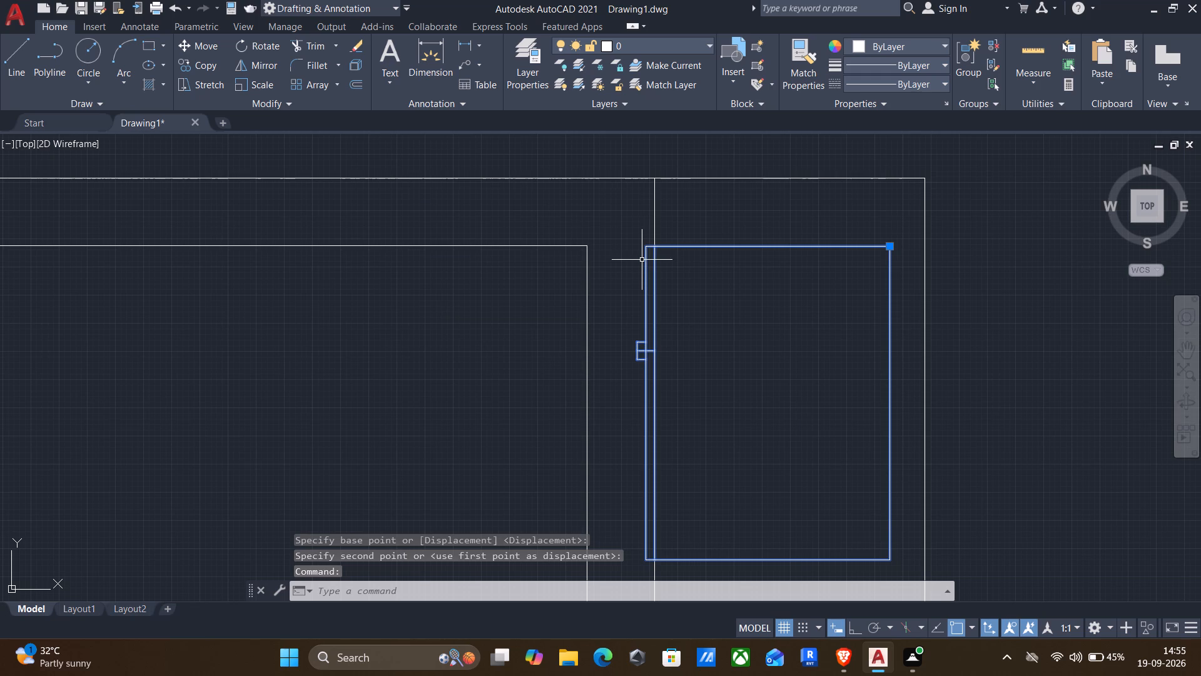
{"action": "key", "text": "m"}
{"action": "key", "text": "Return"}
{"action": "scroll", "coordinate": [627, 320], "scroll_direction": "up", "scroll_amount": 2}
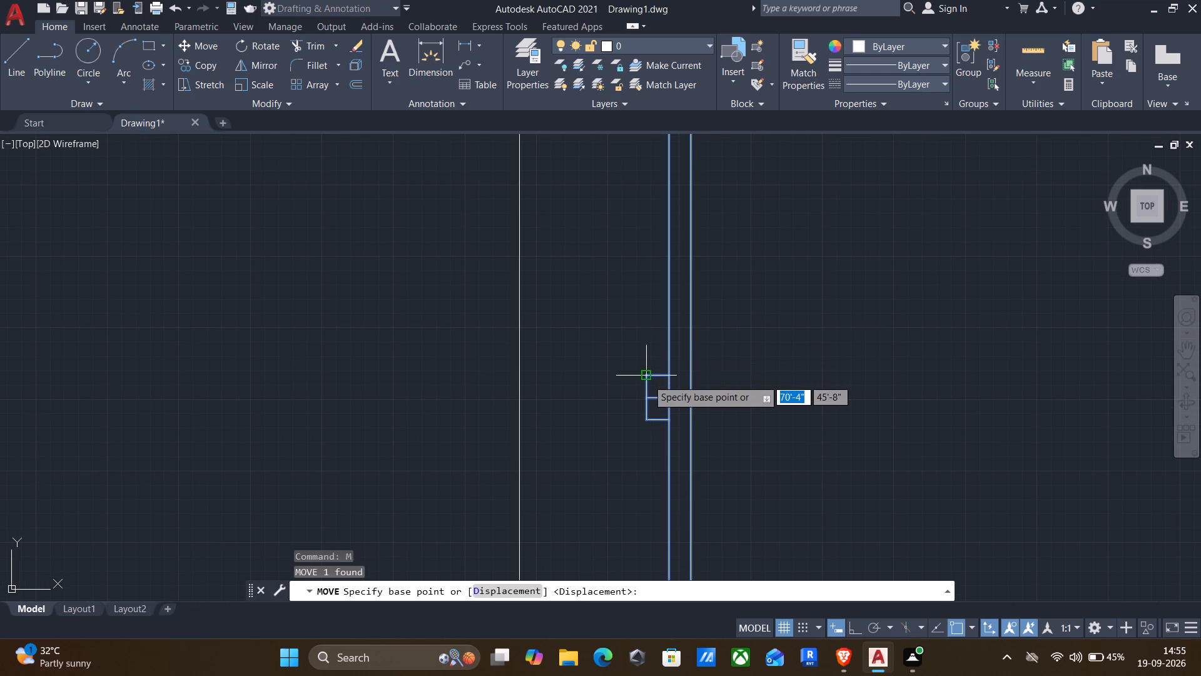
{"action": "left_click", "coordinate": [642, 372]}
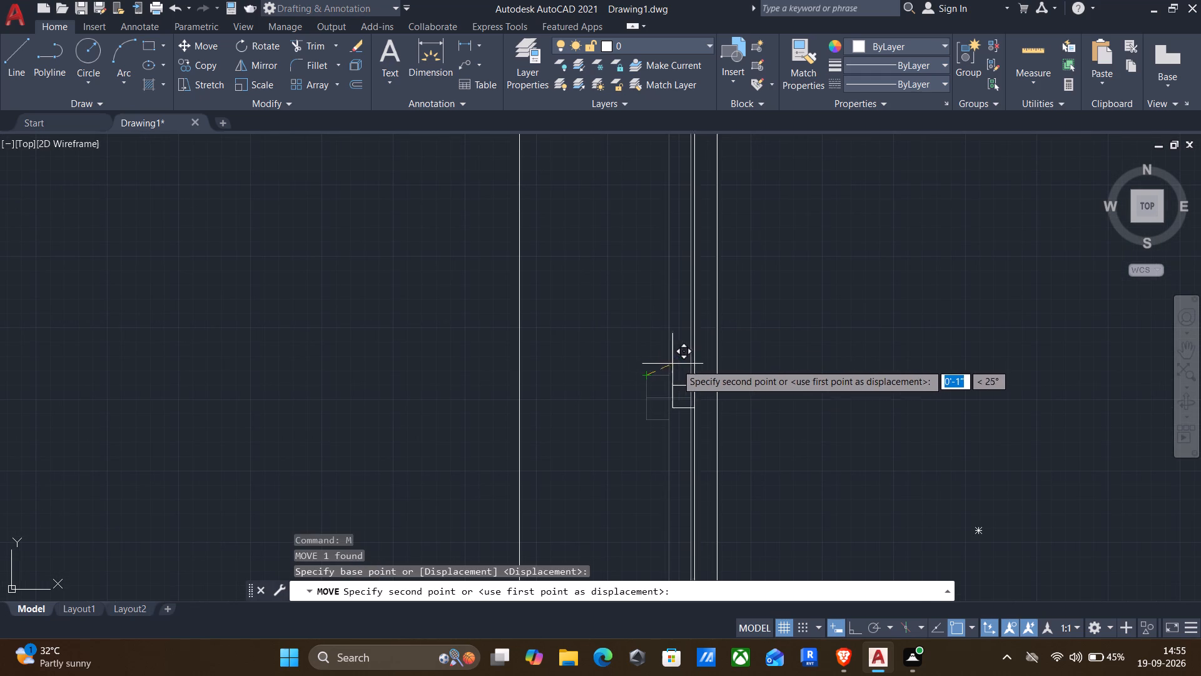
{"action": "left_click", "coordinate": [687, 372]}
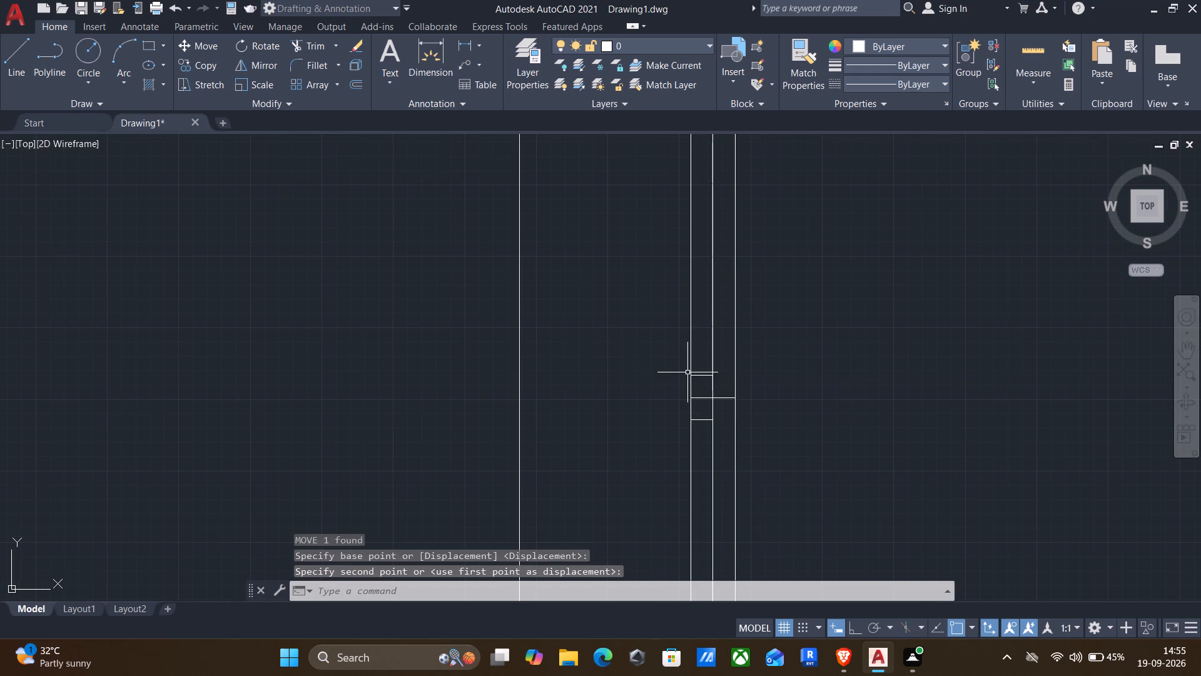
Rotate the sink block below the floor plan by 90° about its upper-right corner, with Ortho on.
{"action": "scroll", "coordinate": [689, 379], "scroll_direction": "down", "scroll_amount": 3}
{"action": "middle_click_drag", "start_coordinate": [773, 388], "coordinate": [737, 212]}
{"action": "scroll", "coordinate": [727, 235], "scroll_direction": "down", "scroll_amount": 1}
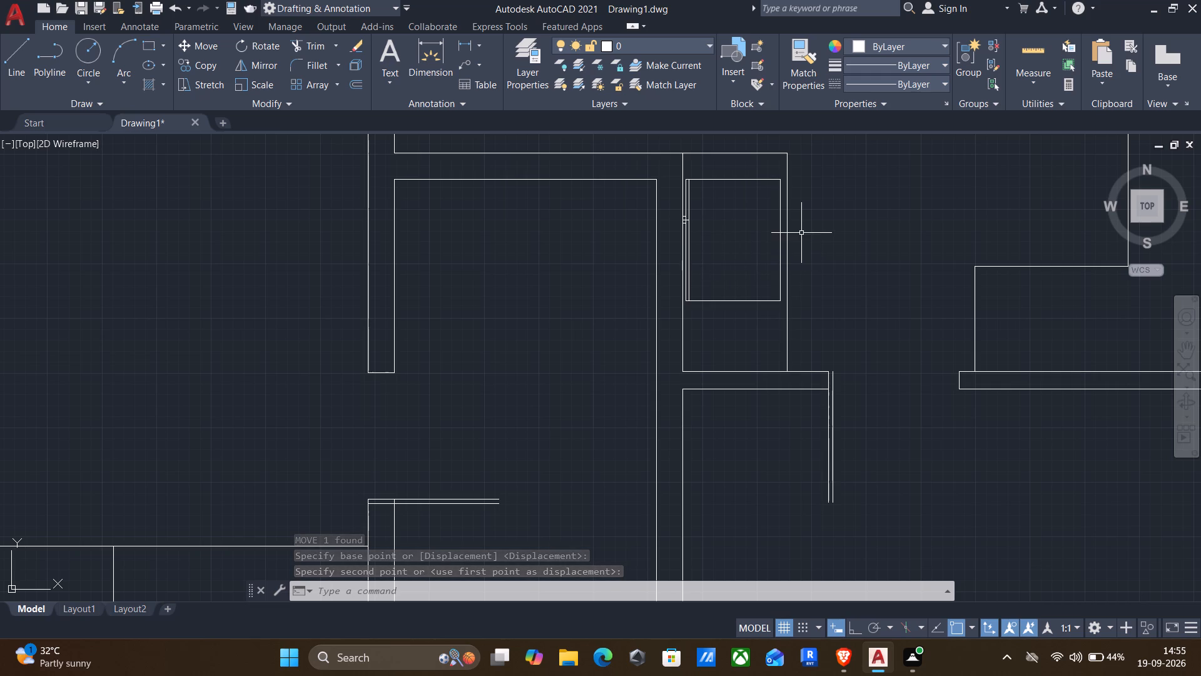
{"action": "scroll", "coordinate": [849, 260], "scroll_direction": "down", "scroll_amount": 1}
{"action": "middle_click_drag", "start_coordinate": [853, 267], "coordinate": [790, 332]}
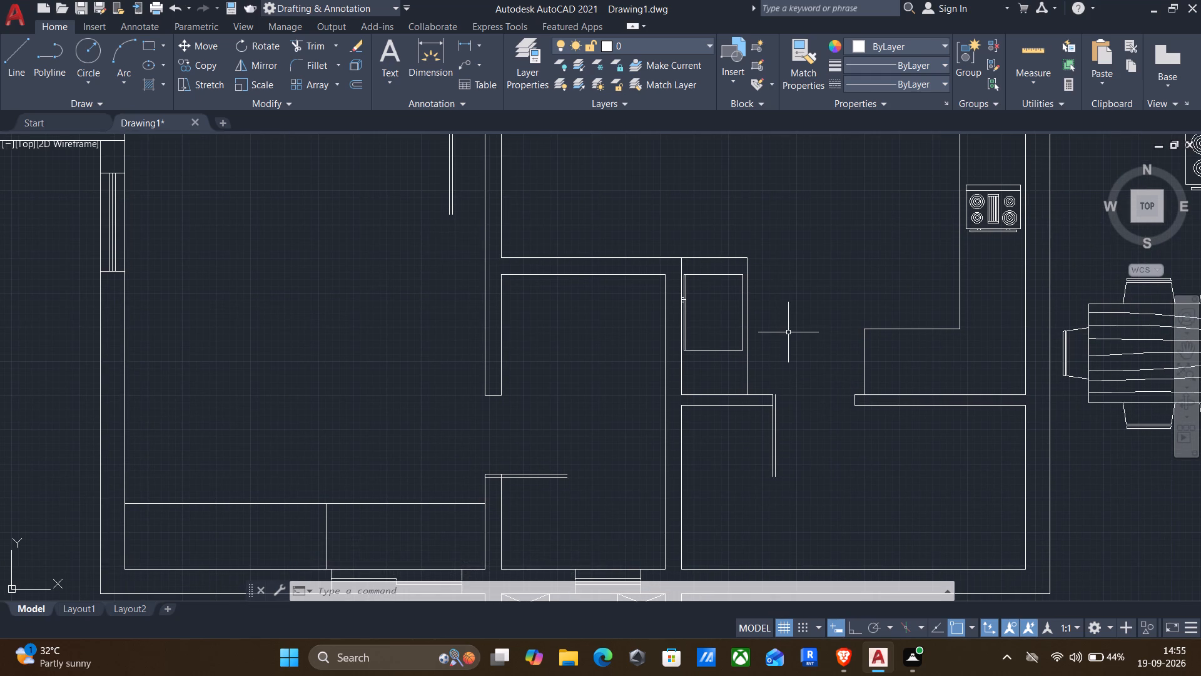
{"action": "middle_click_drag", "start_coordinate": [809, 262], "coordinate": [560, 270]}
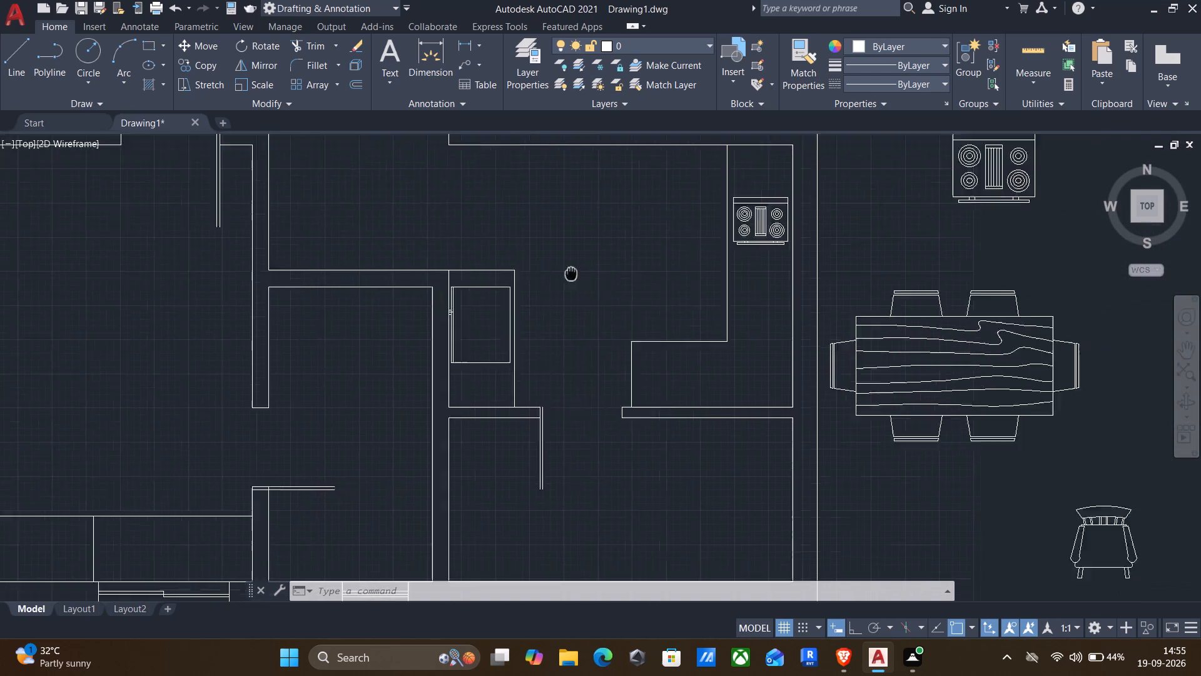
{"action": "middle_click_drag", "start_coordinate": [560, 270], "coordinate": [440, 227]}
{"action": "scroll", "coordinate": [464, 247], "scroll_direction": "down", "scroll_amount": 2}
{"action": "left_click", "coordinate": [532, 422]}
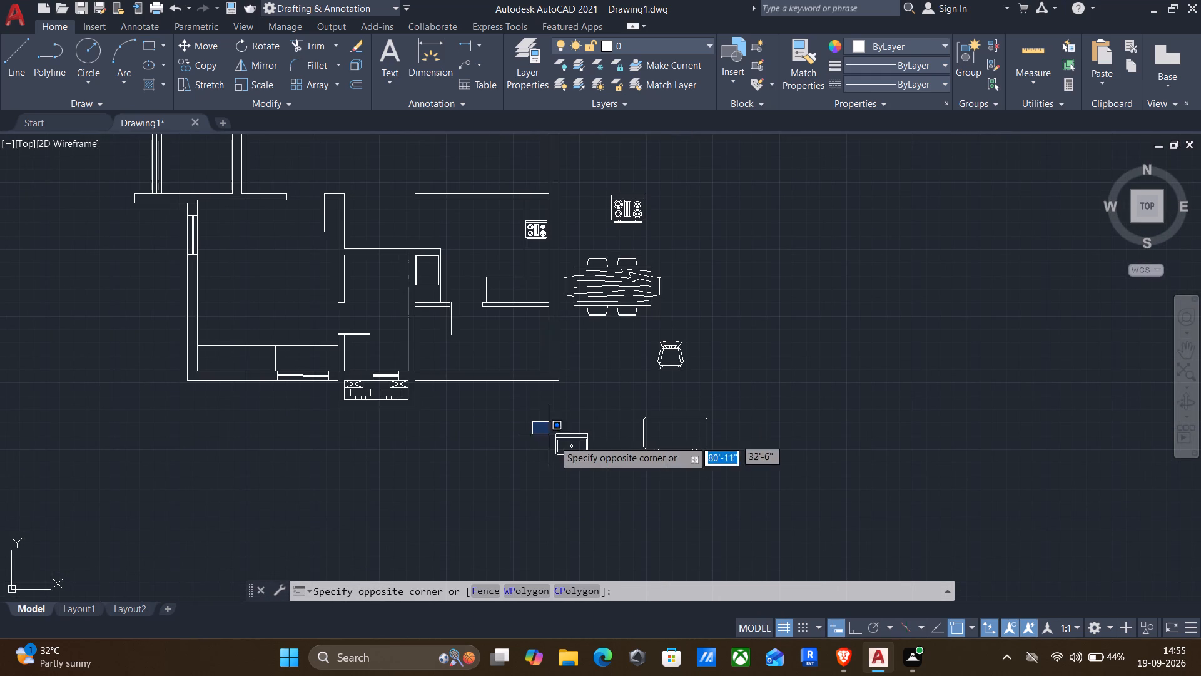
{"action": "left_click", "coordinate": [610, 479]}
{"action": "key", "text": "r"}
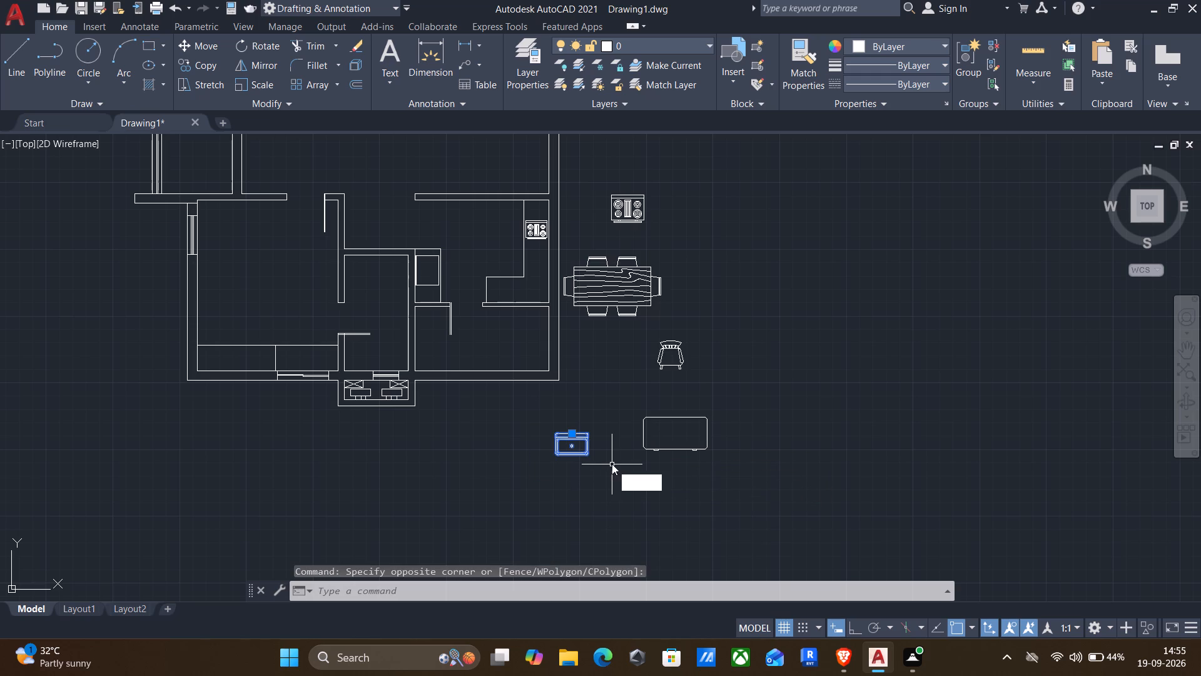
{"action": "key", "text": "o"}
{"action": "key", "text": "Return"}
{"action": "scroll", "coordinate": [582, 426], "scroll_direction": "up", "scroll_amount": 2}
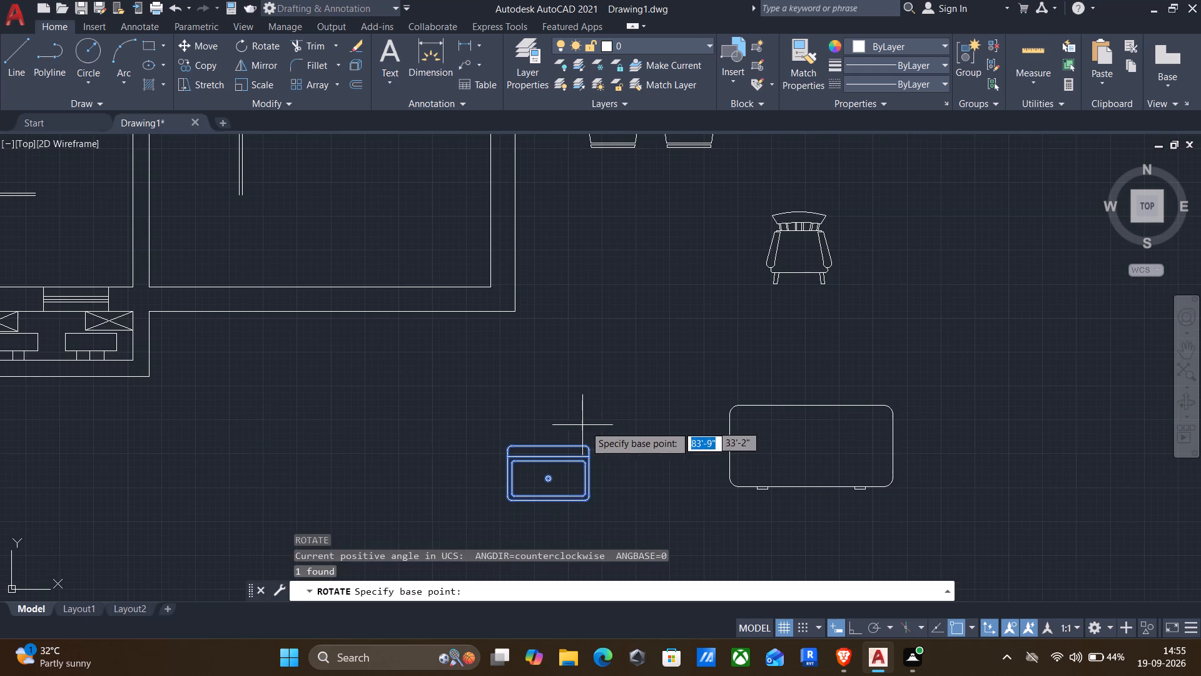
{"action": "left_click", "coordinate": [588, 450]}
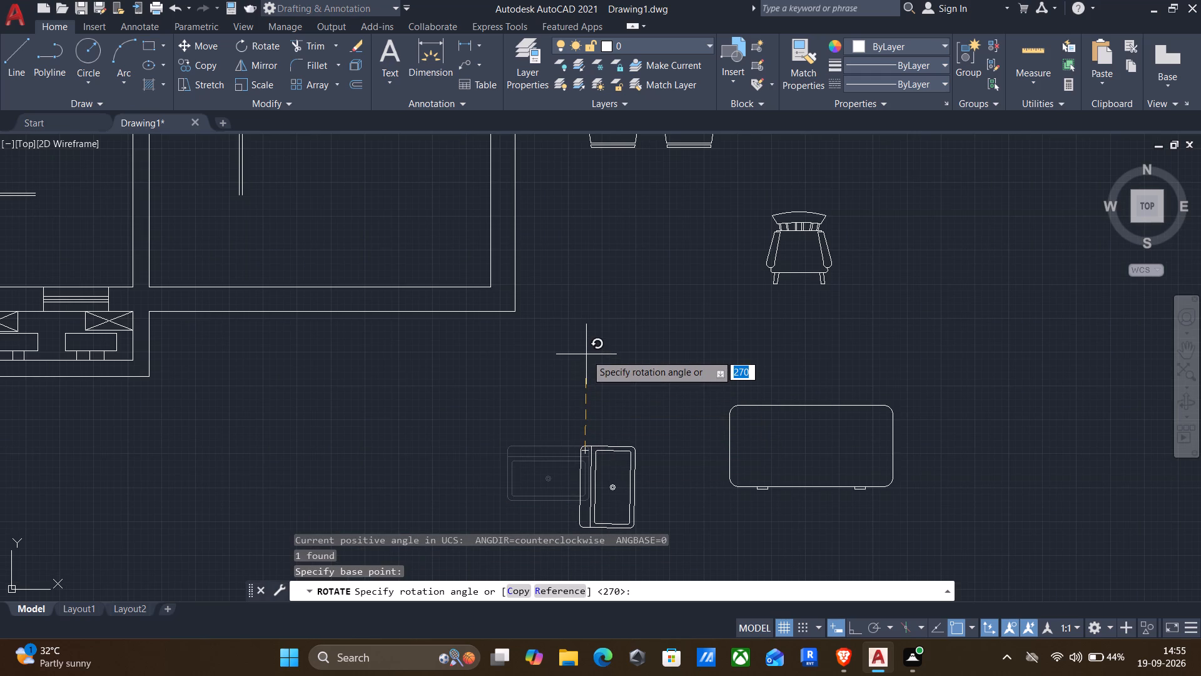
{"action": "key", "text": "F8"}
{"action": "left_click", "coordinate": [584, 337]}
Select the sink and refrigerator blocks and rotate both by 270° about the refrigerator's lower-left corner.
{"action": "scroll", "coordinate": [549, 407], "scroll_direction": "down", "scroll_amount": 1}
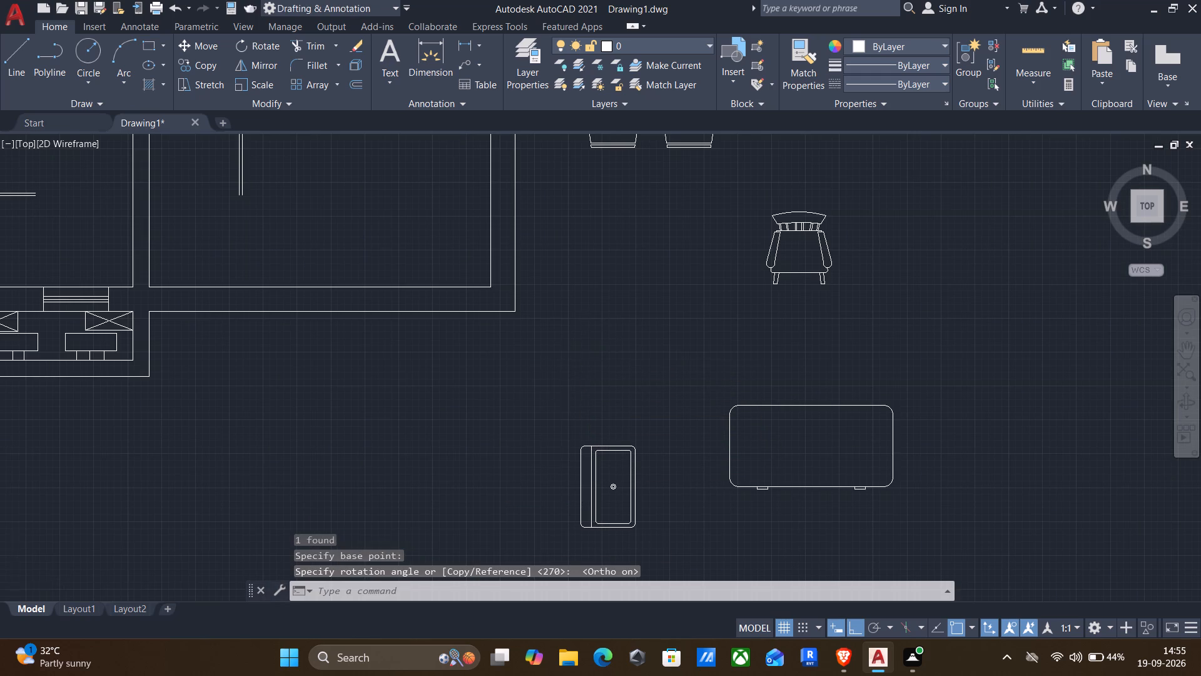
{"action": "scroll", "coordinate": [549, 407], "scroll_direction": "down", "scroll_amount": 1}
{"action": "left_click", "coordinate": [544, 400]}
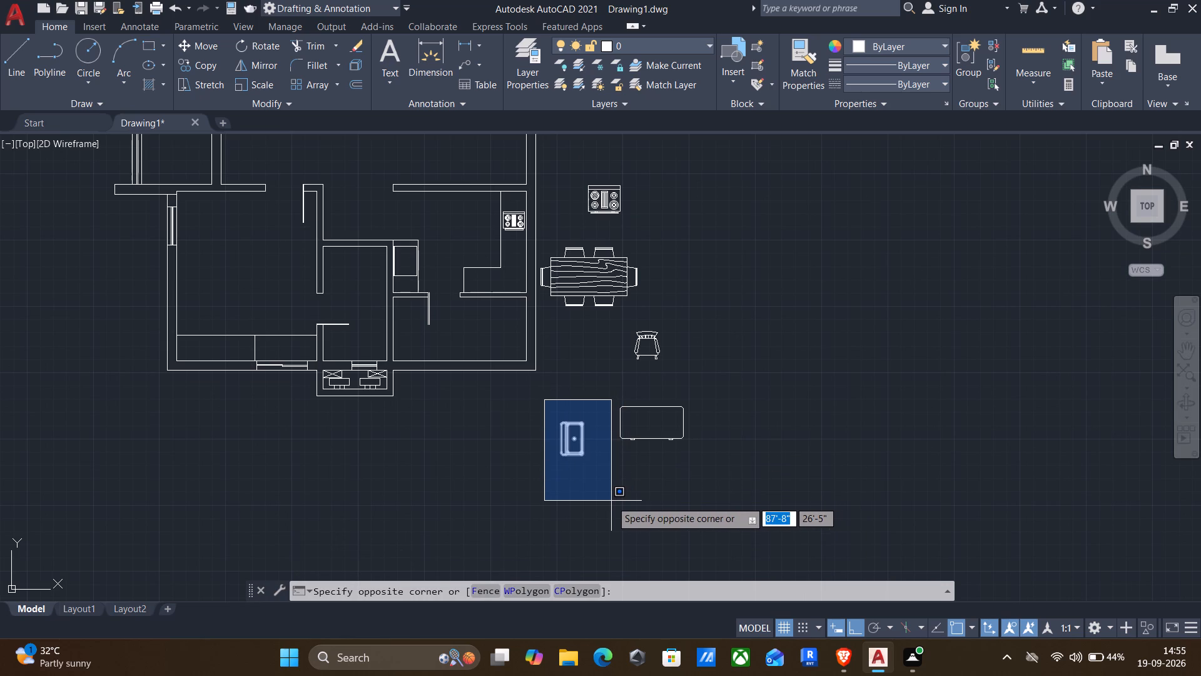
{"action": "left_click", "coordinate": [611, 501]}
{"action": "middle_click_drag", "start_coordinate": [534, 412], "coordinate": [532, 517]}
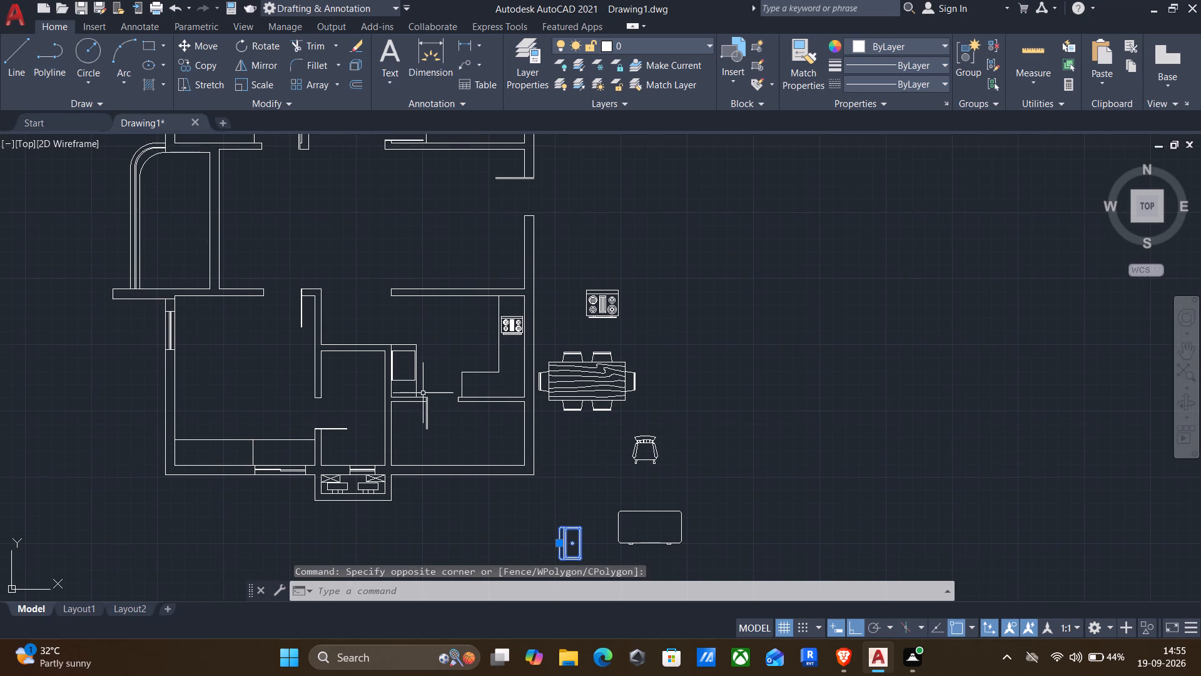
{"action": "scroll", "coordinate": [422, 392], "scroll_direction": "up", "scroll_amount": 2}
{"action": "left_click", "coordinate": [387, 382]}
{"action": "left_click", "coordinate": [373, 354]}
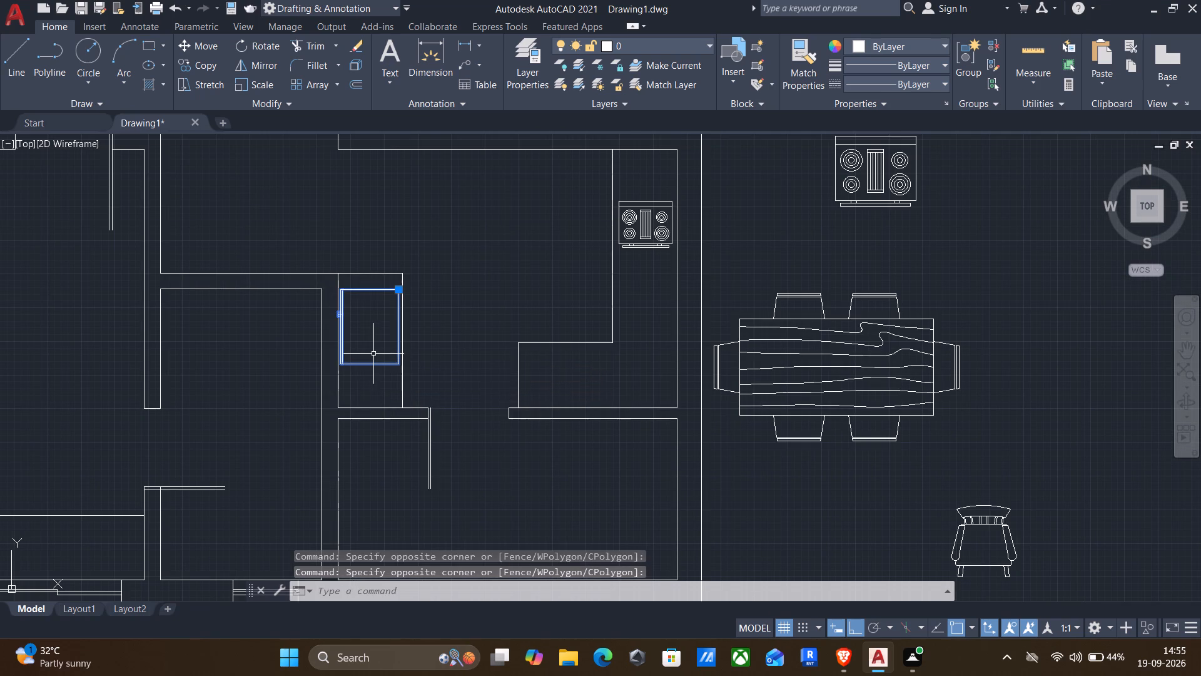
{"action": "key", "text": "r"}
{"action": "key", "text": "o"}
{"action": "key", "text": "Return"}
{"action": "scroll", "coordinate": [343, 379], "scroll_direction": "up", "scroll_amount": 3}
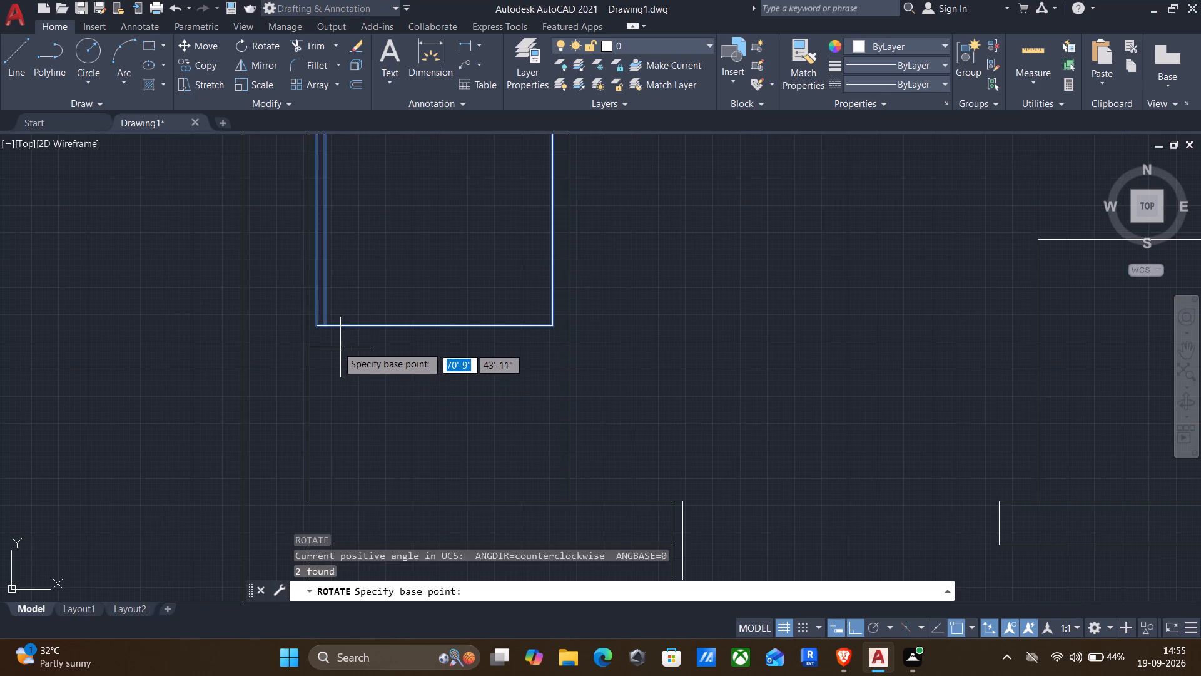
{"action": "left_click", "coordinate": [318, 327]}
{"action": "scroll", "coordinate": [309, 322], "scroll_direction": "down", "scroll_amount": 1}
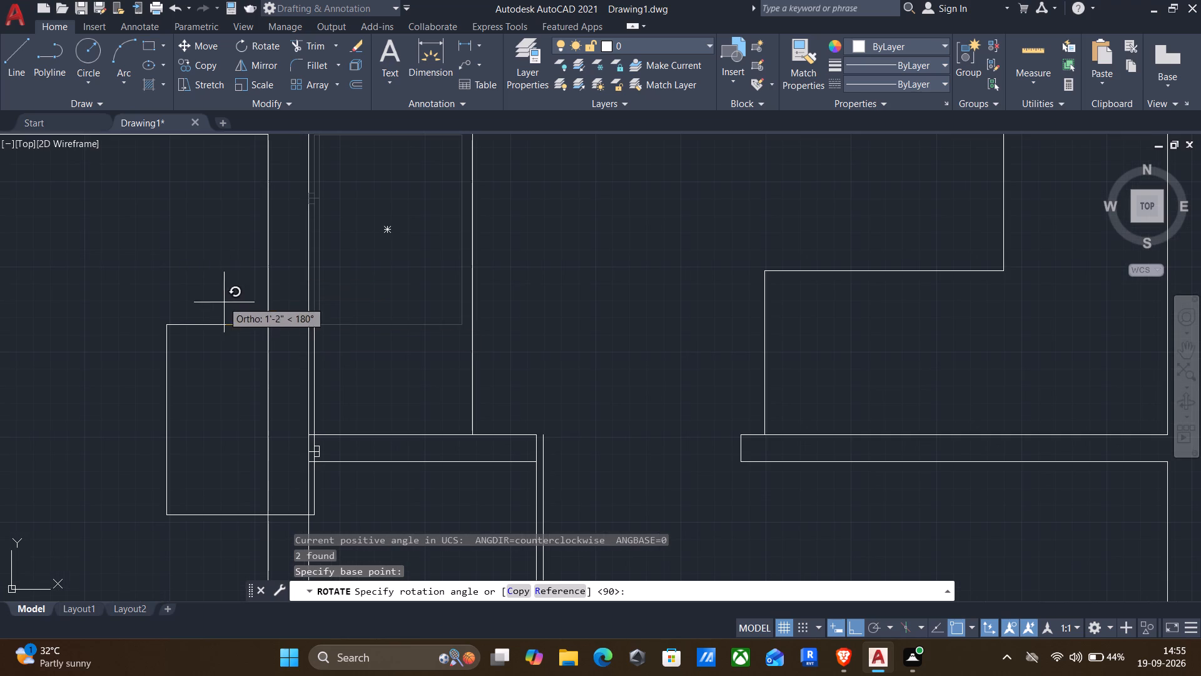
{"action": "left_click", "coordinate": [342, 514]}
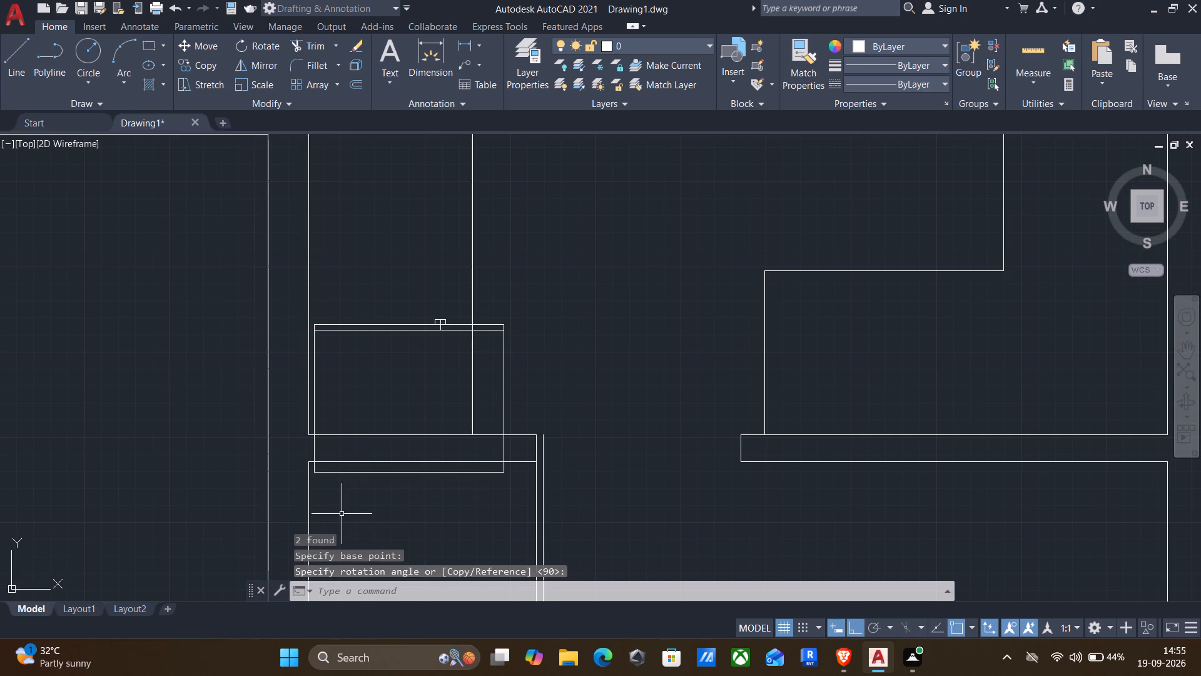
Move the refrigerator block by its handle to the underside of the kitchen's upper wall, with Ortho off.
{"action": "left_click", "coordinate": [441, 473]}
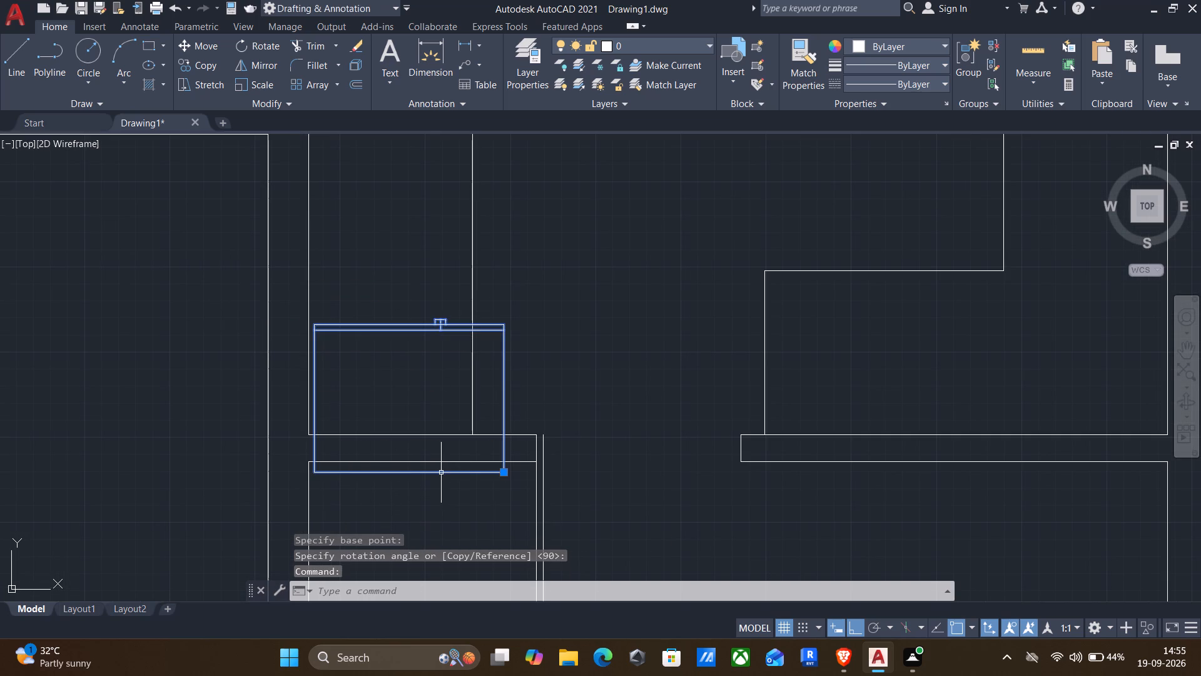
{"action": "key", "text": "m"}
{"action": "key", "text": "Return"}
{"action": "scroll", "coordinate": [440, 322], "scroll_direction": "up", "scroll_amount": 1}
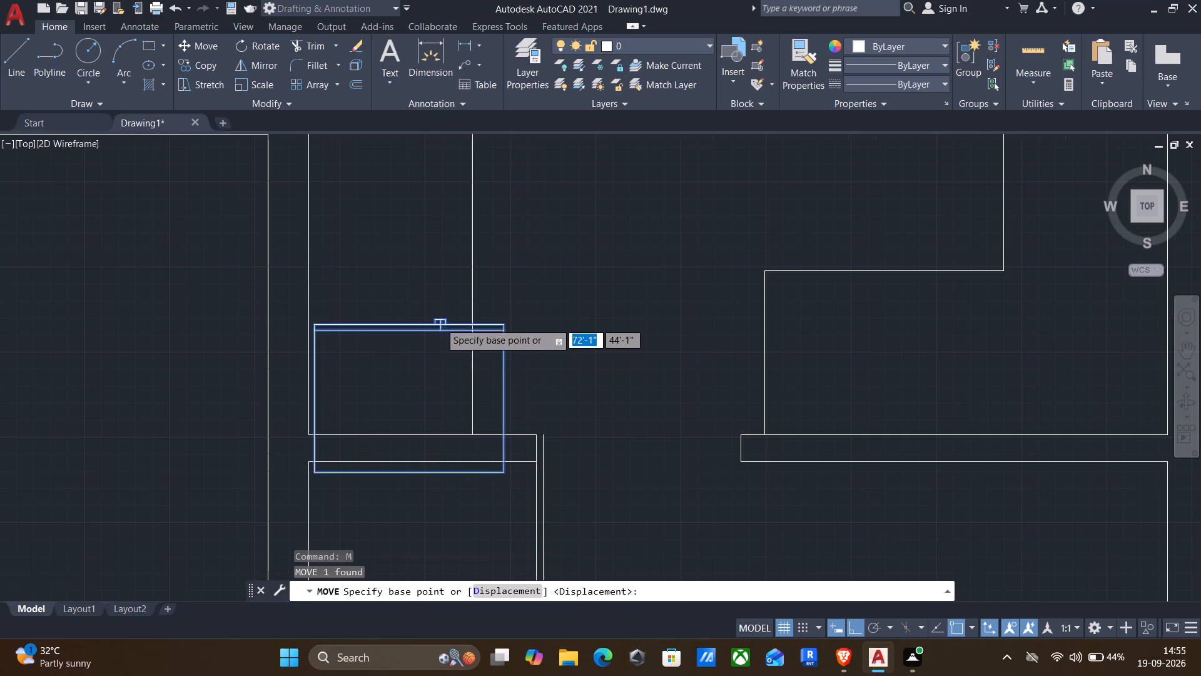
{"action": "scroll", "coordinate": [440, 322], "scroll_direction": "up", "scroll_amount": 1}
{"action": "left_click", "coordinate": [438, 307]}
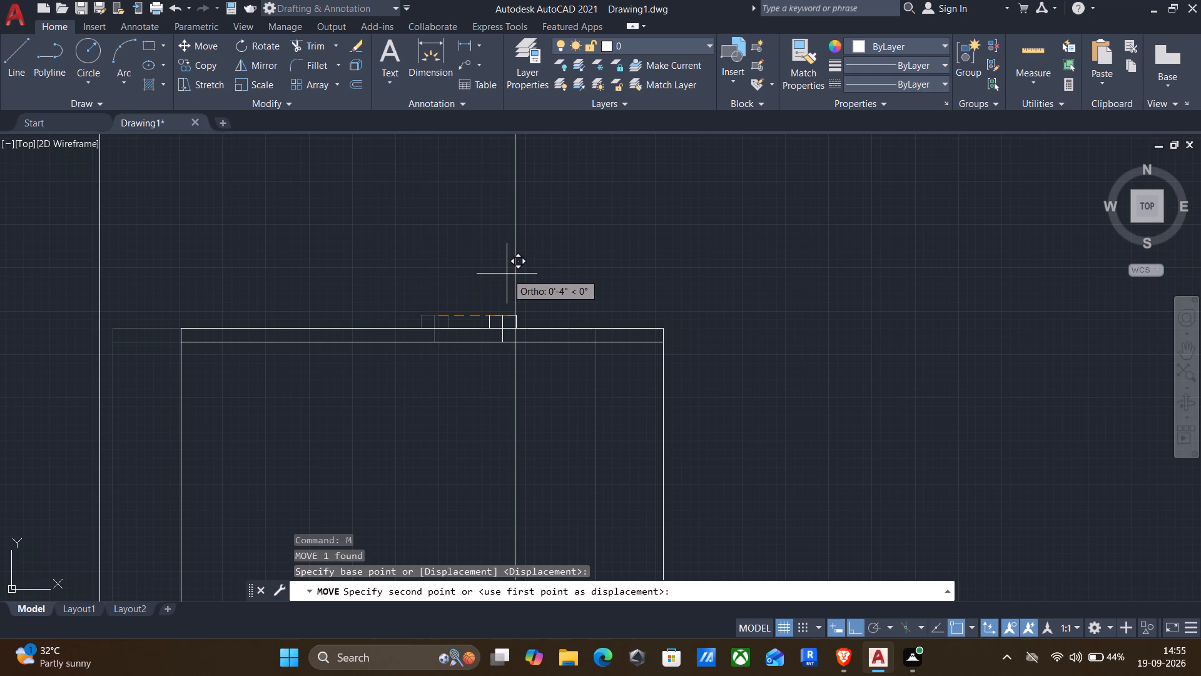
{"action": "key", "text": "F8"}
{"action": "scroll", "coordinate": [507, 274], "scroll_direction": "down", "scroll_amount": 2}
{"action": "middle_click_drag", "start_coordinate": [557, 262], "coordinate": [499, 412]}
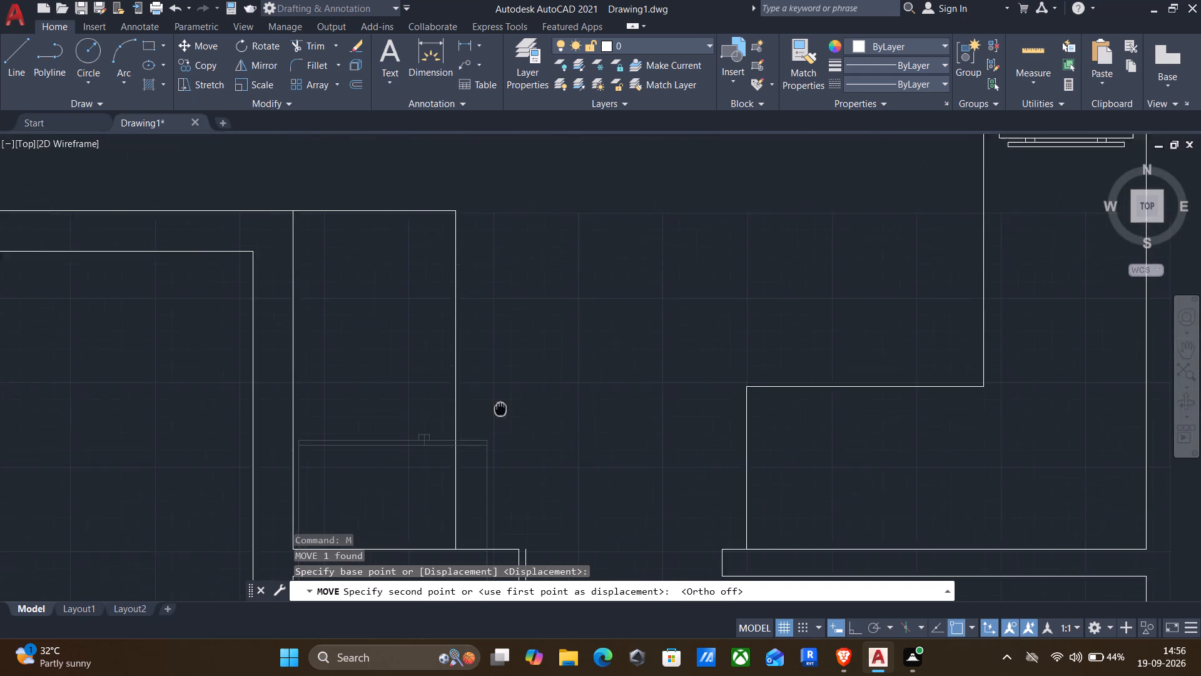
{"action": "middle_click_drag", "start_coordinate": [499, 412], "coordinate": [497, 415]}
{"action": "scroll", "coordinate": [511, 364], "scroll_direction": "down", "scroll_amount": 1}
{"action": "scroll", "coordinate": [577, 281], "scroll_direction": "down", "scroll_amount": 3}
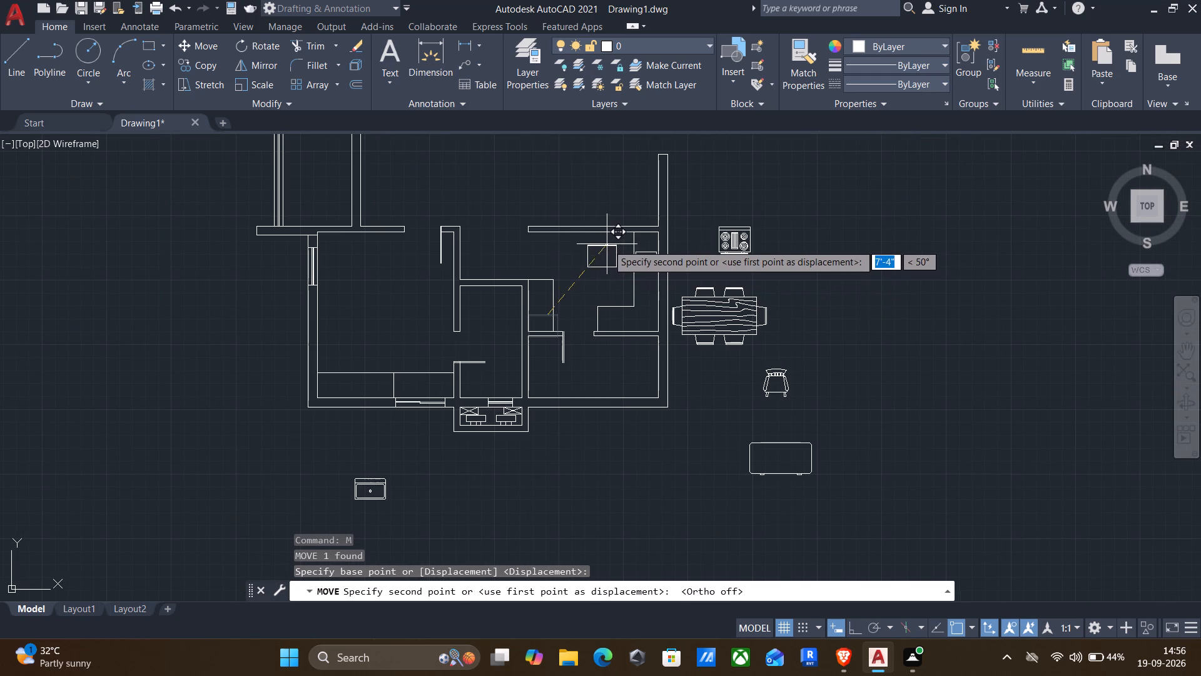
{"action": "scroll", "coordinate": [608, 244], "scroll_direction": "up", "scroll_amount": 3}
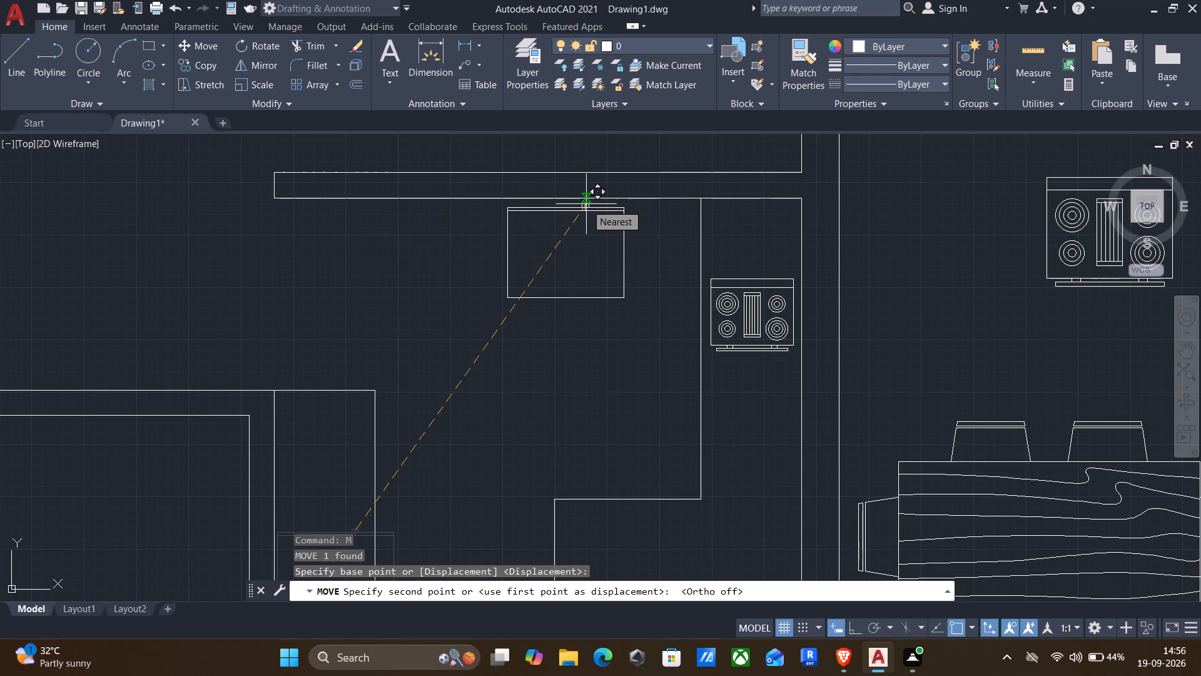
{"action": "left_click", "coordinate": [542, 198]}
Rotate the sink block below the floor plan by 90° about its upper-left corner, with Ortho on.
{"action": "scroll", "coordinate": [548, 238], "scroll_direction": "down", "scroll_amount": 1}
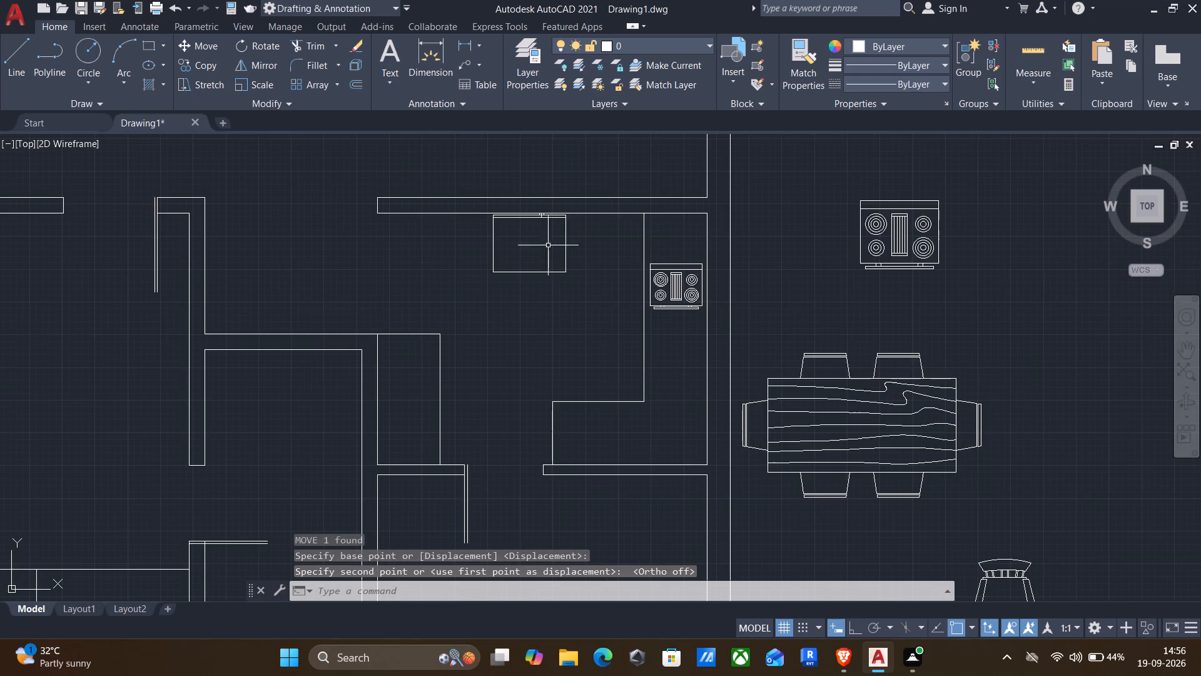
{"action": "scroll", "coordinate": [531, 349], "scroll_direction": "down", "scroll_amount": 2}
{"action": "middle_click_drag", "start_coordinate": [597, 479], "coordinate": [652, 249]}
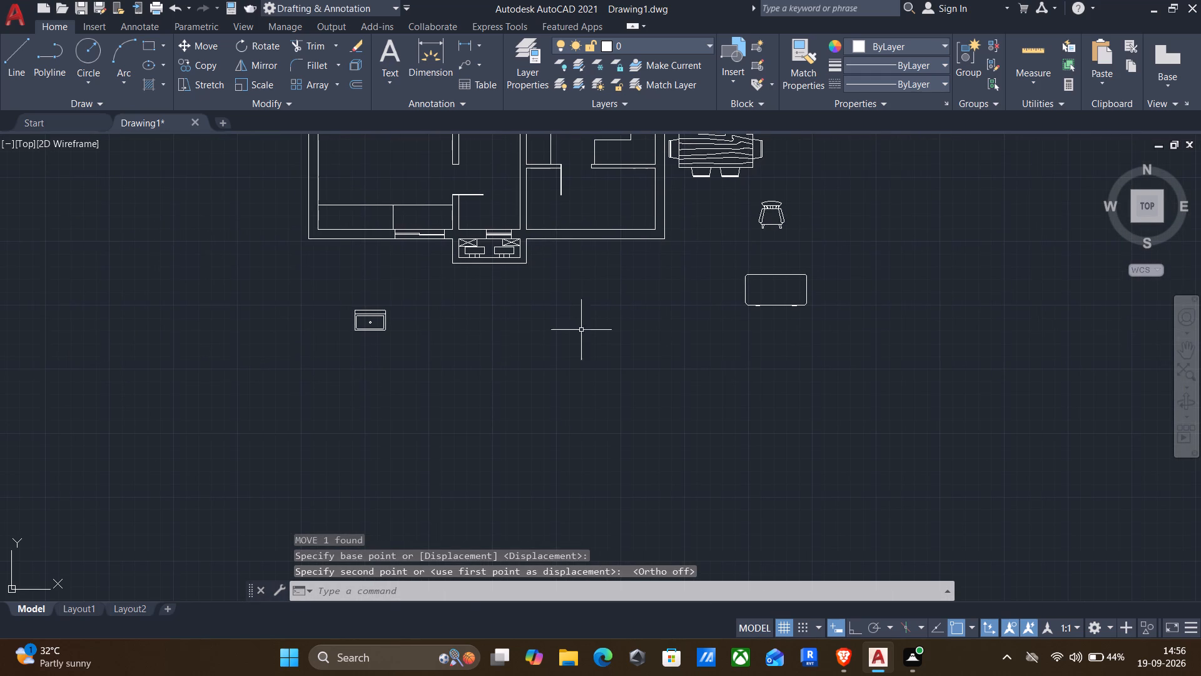
{"action": "left_click_drag", "start_coordinate": [334, 297], "coordinate": [347, 309]}
{"action": "left_click", "coordinate": [416, 363]}
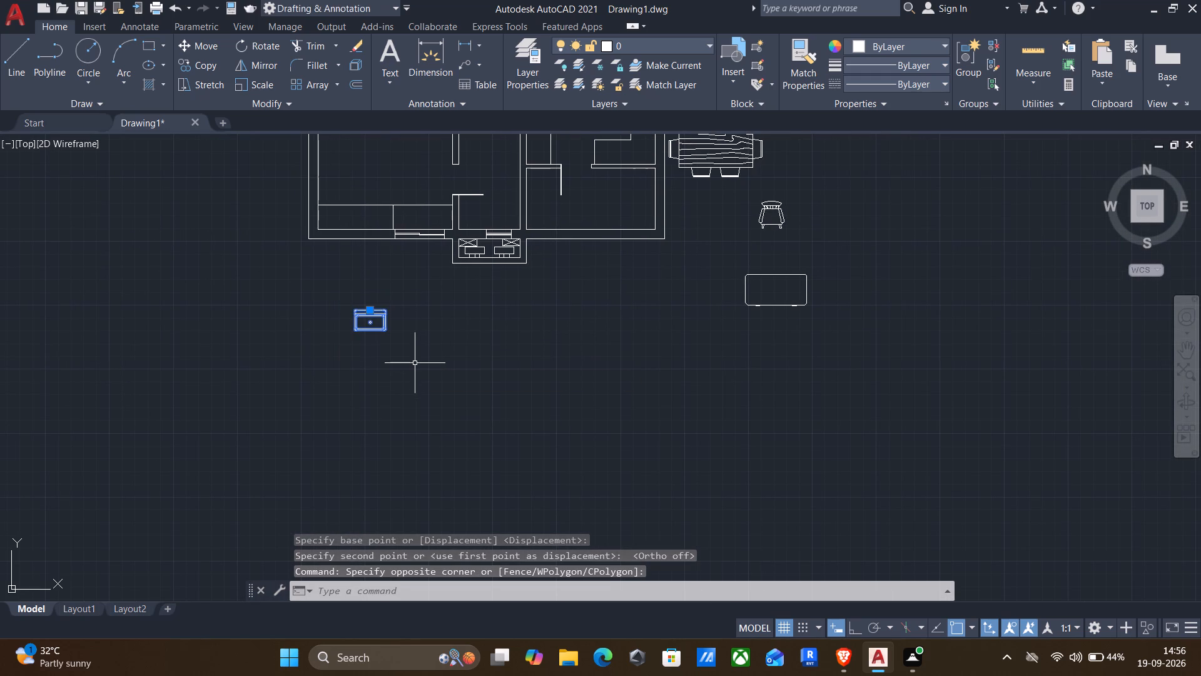
{"action": "key", "text": "m"}
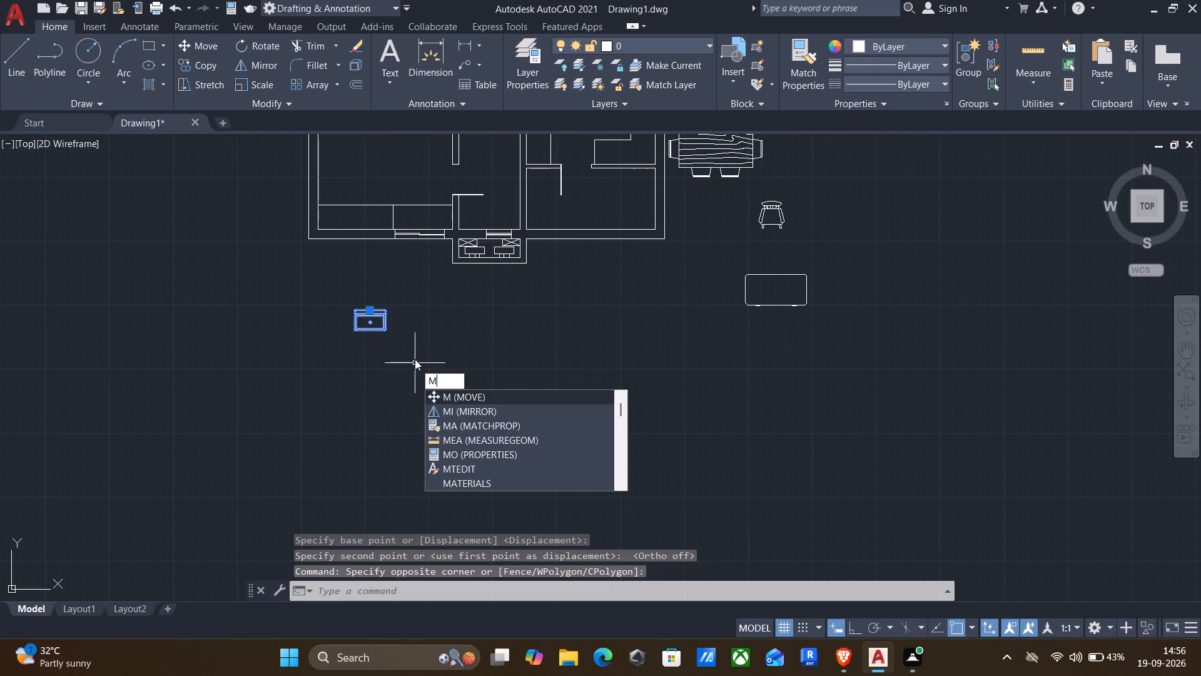
{"action": "key", "text": "Escape"}
{"action": "left_click", "coordinate": [339, 288]}
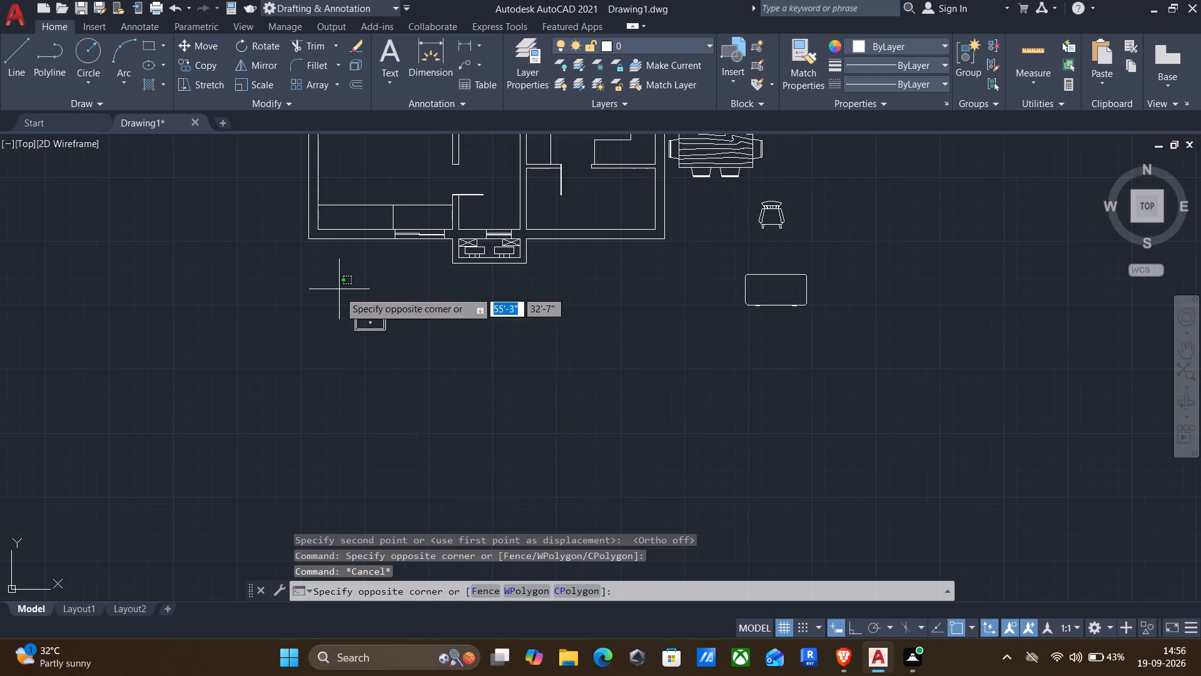
{"action": "left_click", "coordinate": [448, 387]}
{"action": "type", "text": "ro"}
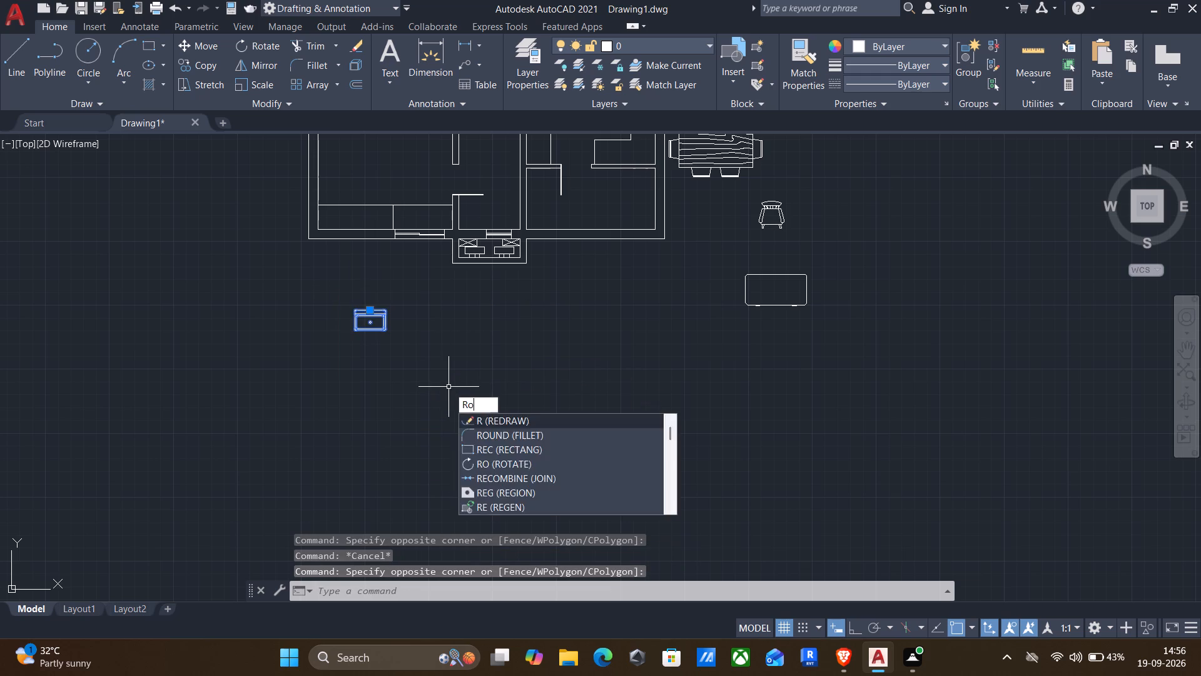
{"action": "key", "text": "Return"}
{"action": "scroll", "coordinate": [380, 305], "scroll_direction": "up", "scroll_amount": 2}
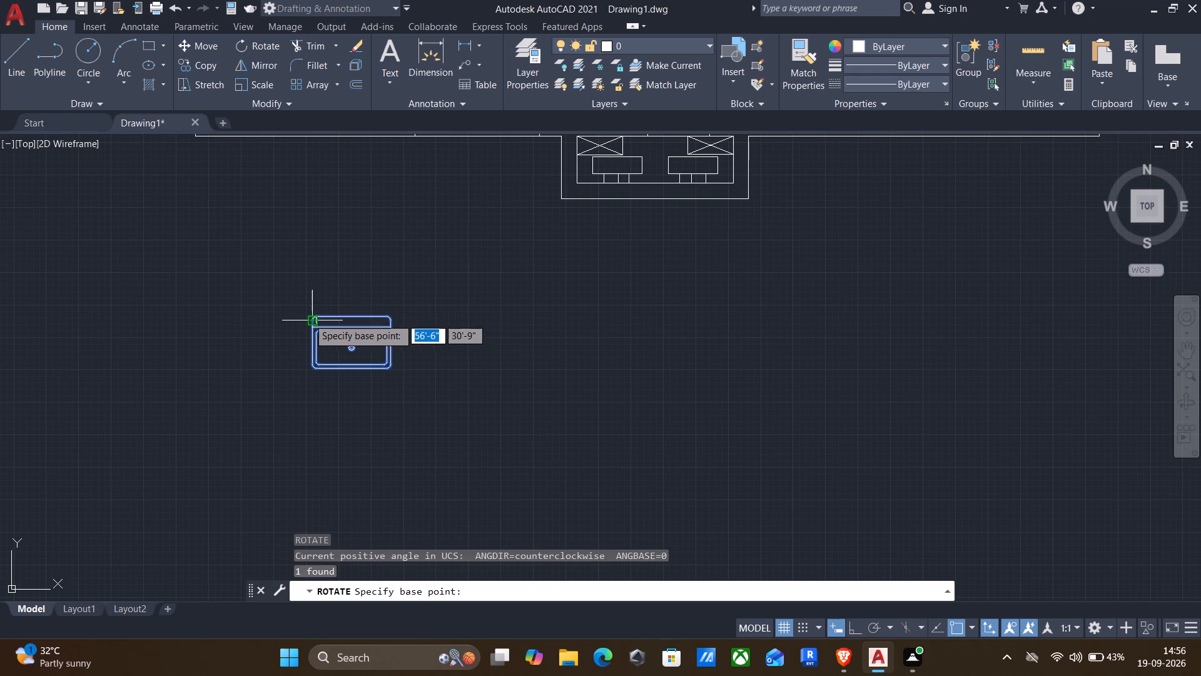
{"action": "left_click", "coordinate": [308, 318]}
{"action": "key", "text": "F8"}
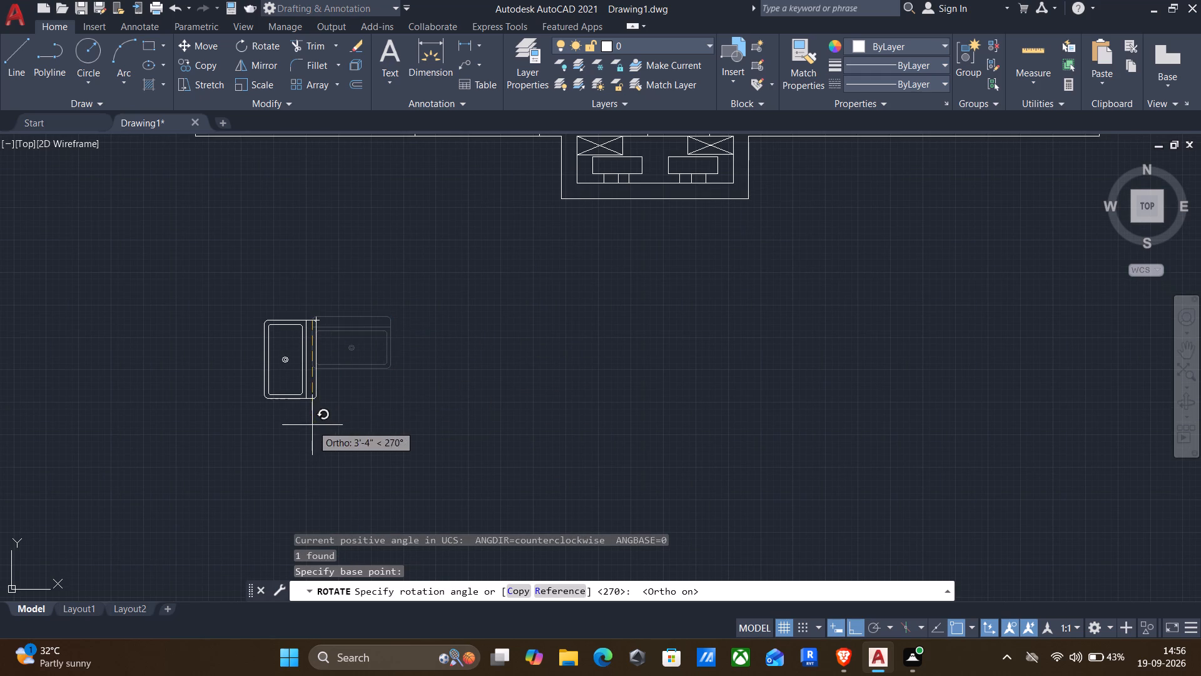
{"action": "left_click", "coordinate": [277, 218]}
Move the sink block by its left-edge midpoint onto the short counter along the kitchen's left wall, with Ortho off.
{"action": "left_click_drag", "start_coordinate": [280, 198], "coordinate": [312, 245]}
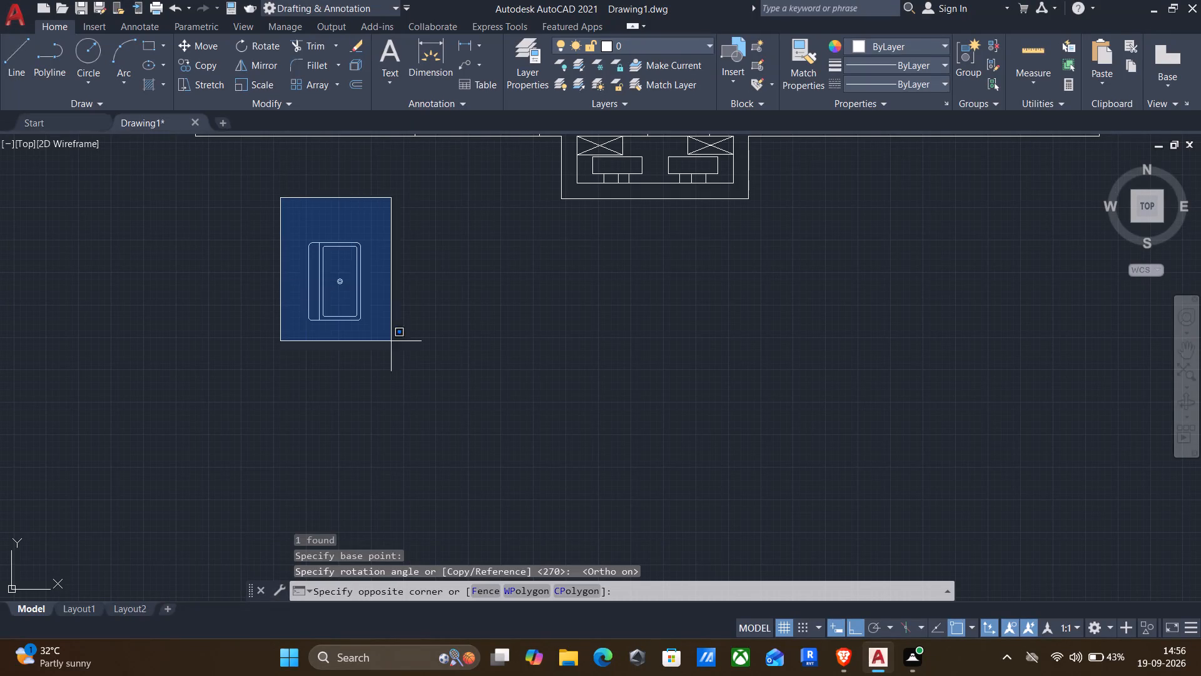
{"action": "left_click", "coordinate": [417, 369]}
{"action": "key", "text": "m"}
{"action": "key", "text": "Return"}
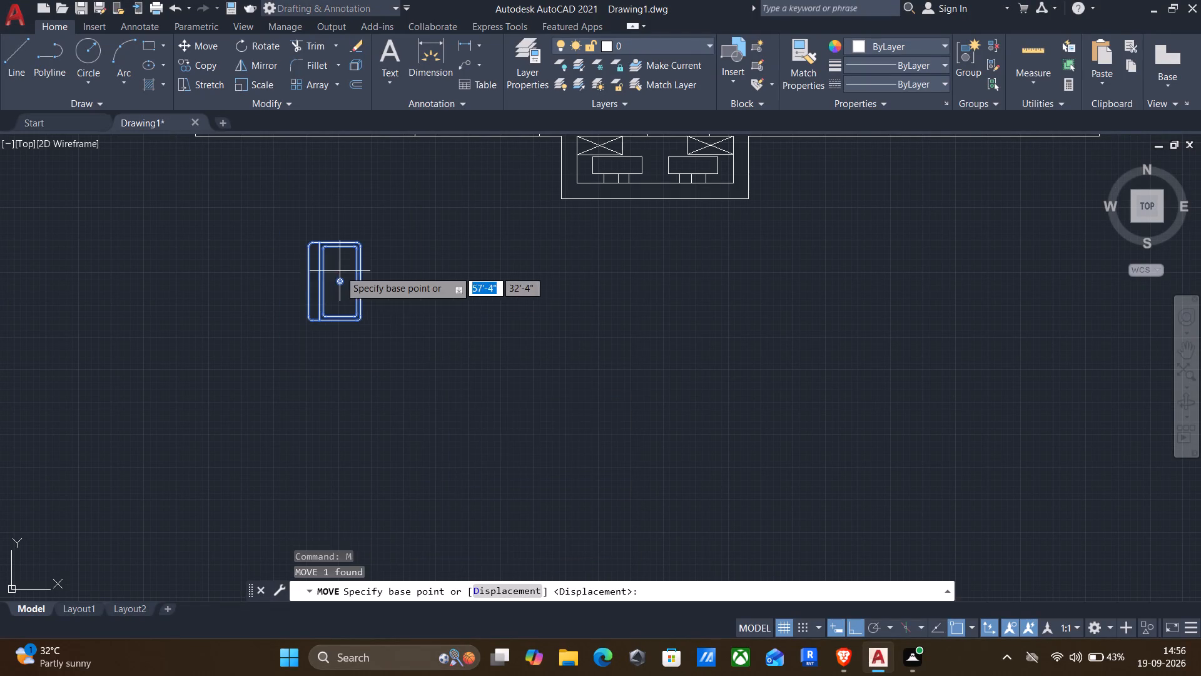
{"action": "scroll", "coordinate": [322, 255], "scroll_direction": "up", "scroll_amount": 1}
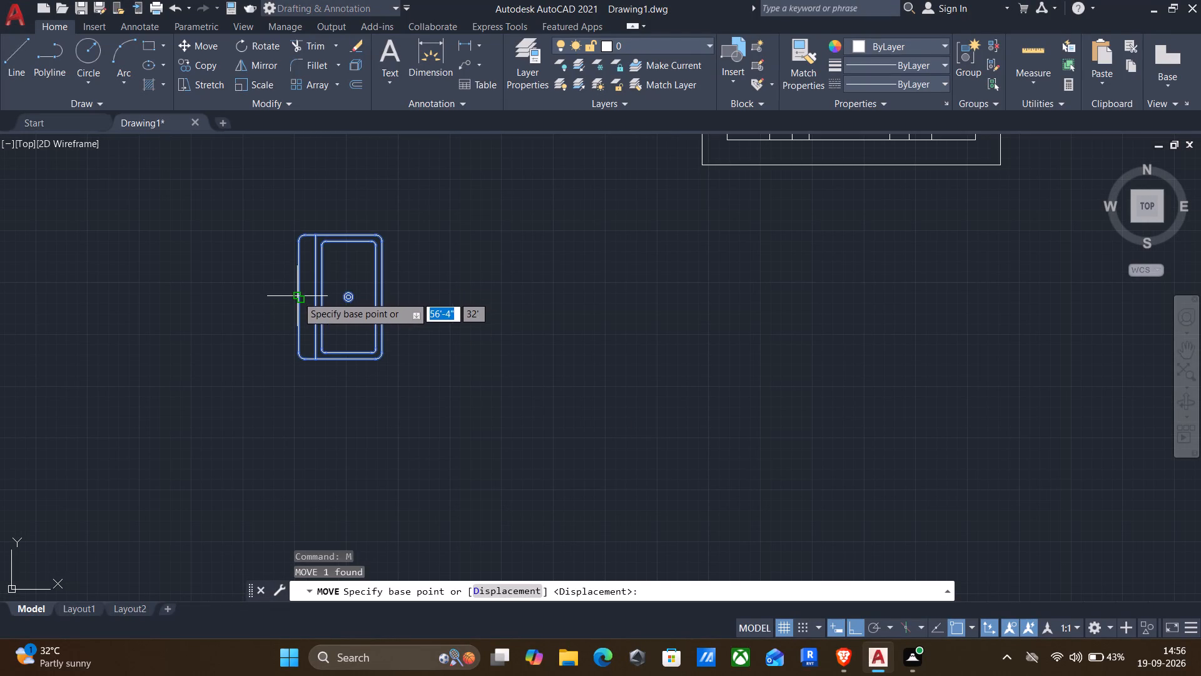
{"action": "left_click", "coordinate": [298, 296]}
{"action": "scroll", "coordinate": [317, 295], "scroll_direction": "down", "scroll_amount": 1}
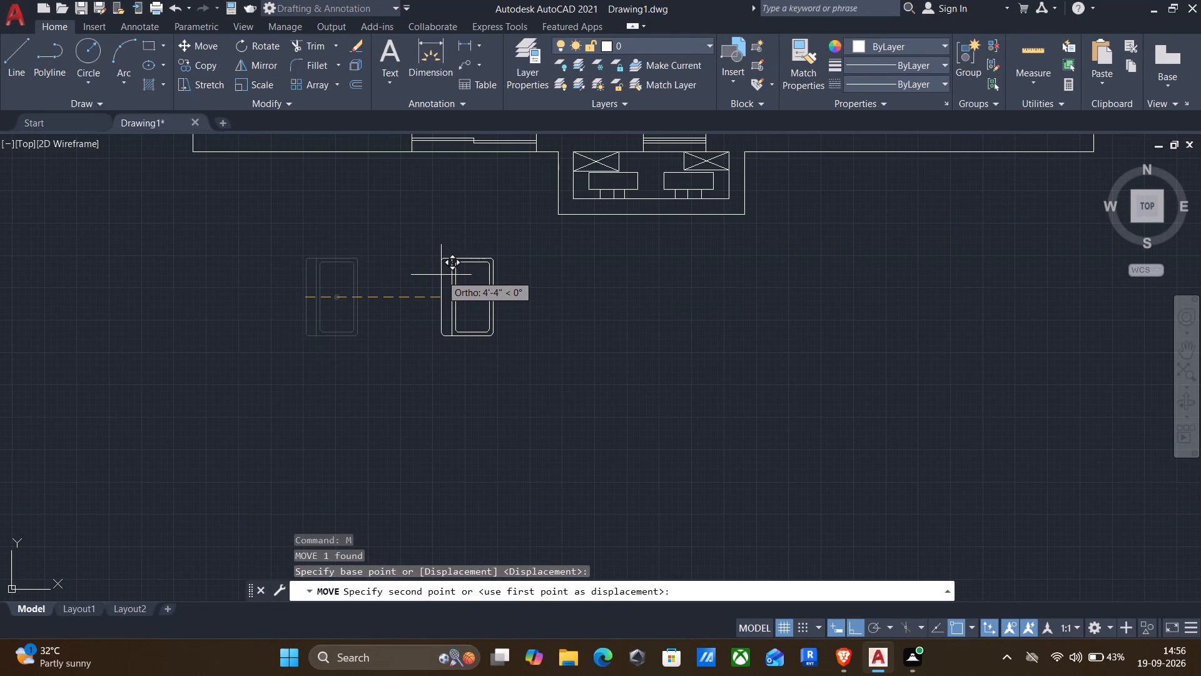
{"action": "key", "text": "F8"}
{"action": "scroll", "coordinate": [442, 277], "scroll_direction": "down", "scroll_amount": 1}
{"action": "middle_click_drag", "start_coordinate": [450, 269], "coordinate": [417, 533]}
{"action": "scroll", "coordinate": [421, 476], "scroll_direction": "down", "scroll_amount": 1}
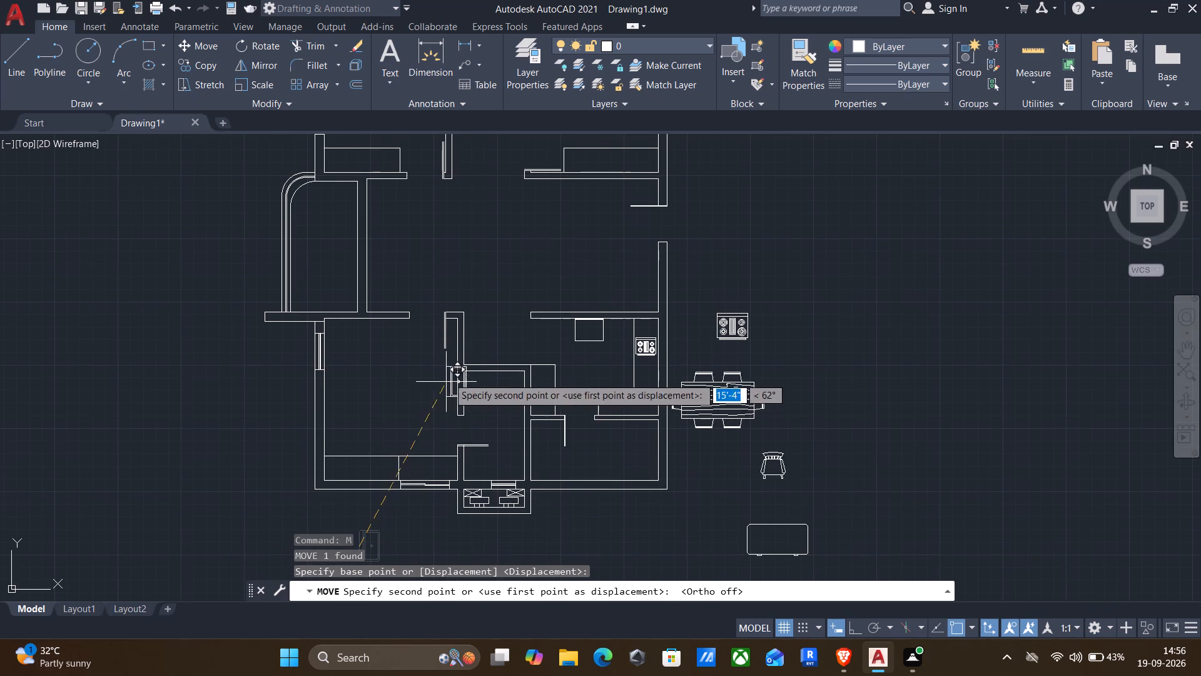
{"action": "scroll", "coordinate": [542, 392], "scroll_direction": "up", "scroll_amount": 3}
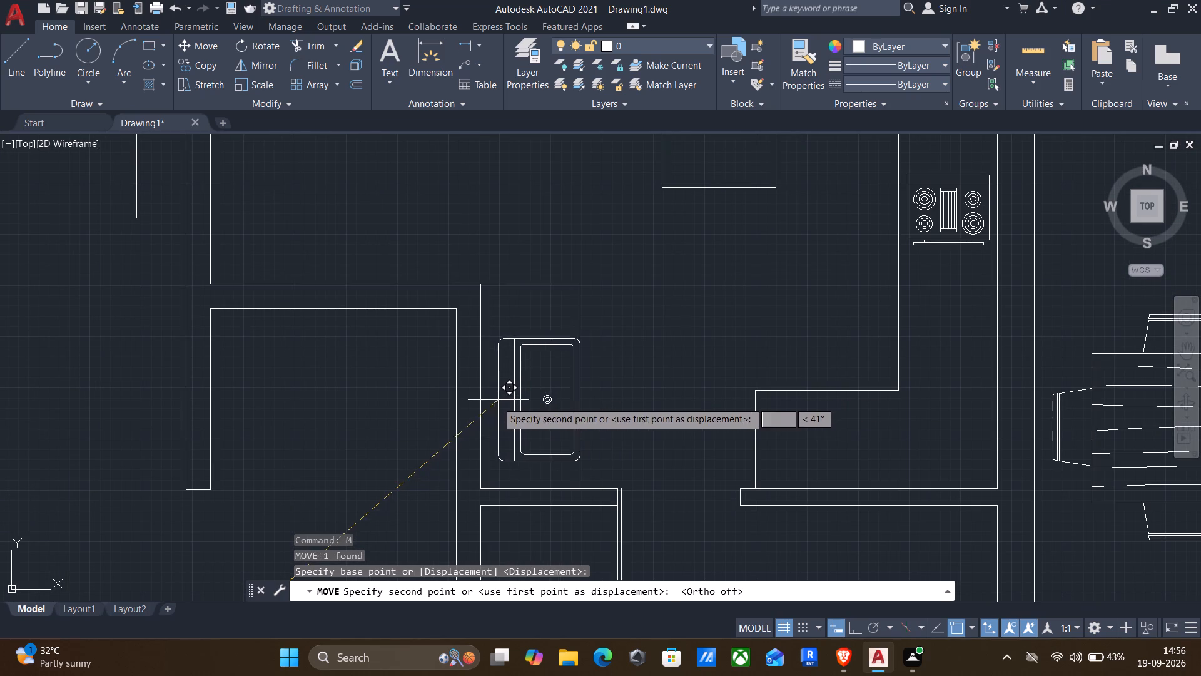
{"action": "left_click", "coordinate": [490, 407]}
{"action": "scroll", "coordinate": [492, 410], "scroll_direction": "down", "scroll_amount": 2}
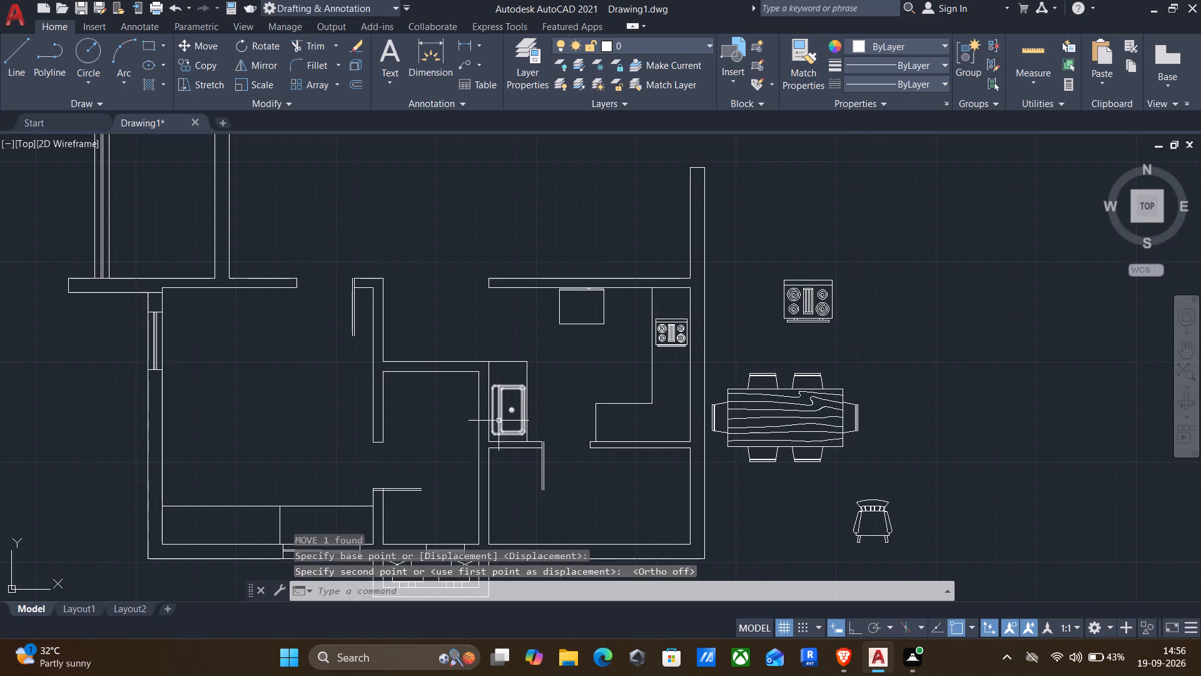
Copy the six-chair dining set from outside the plan into the middle of the central hall.
{"action": "middle_click_drag", "start_coordinate": [512, 438], "coordinate": [560, 283]}
{"action": "scroll", "coordinate": [643, 320], "scroll_direction": "down", "scroll_amount": 1}
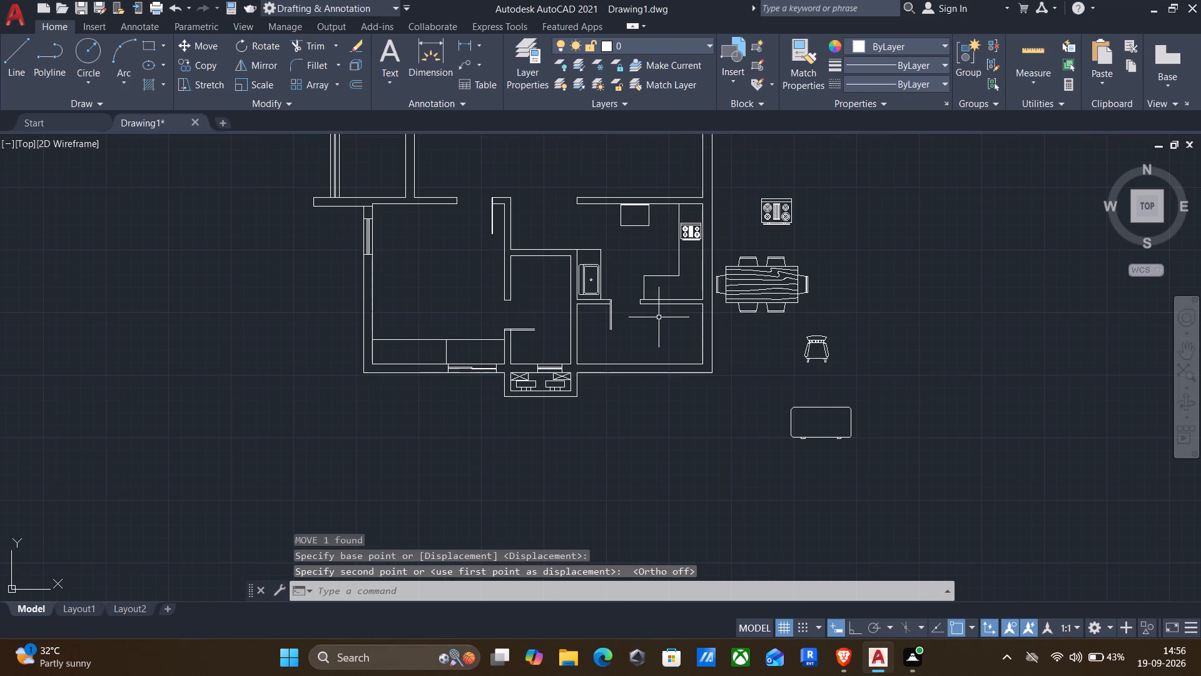
{"action": "left_click", "coordinate": [773, 319]}
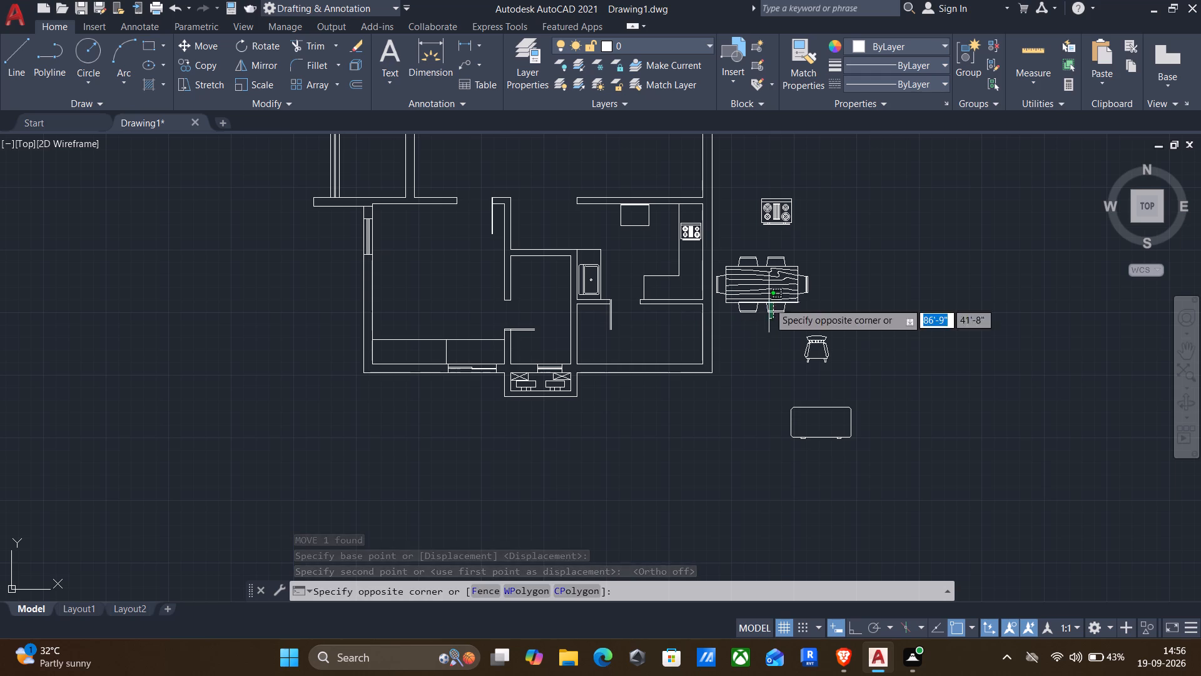
{"action": "left_click", "coordinate": [757, 282]}
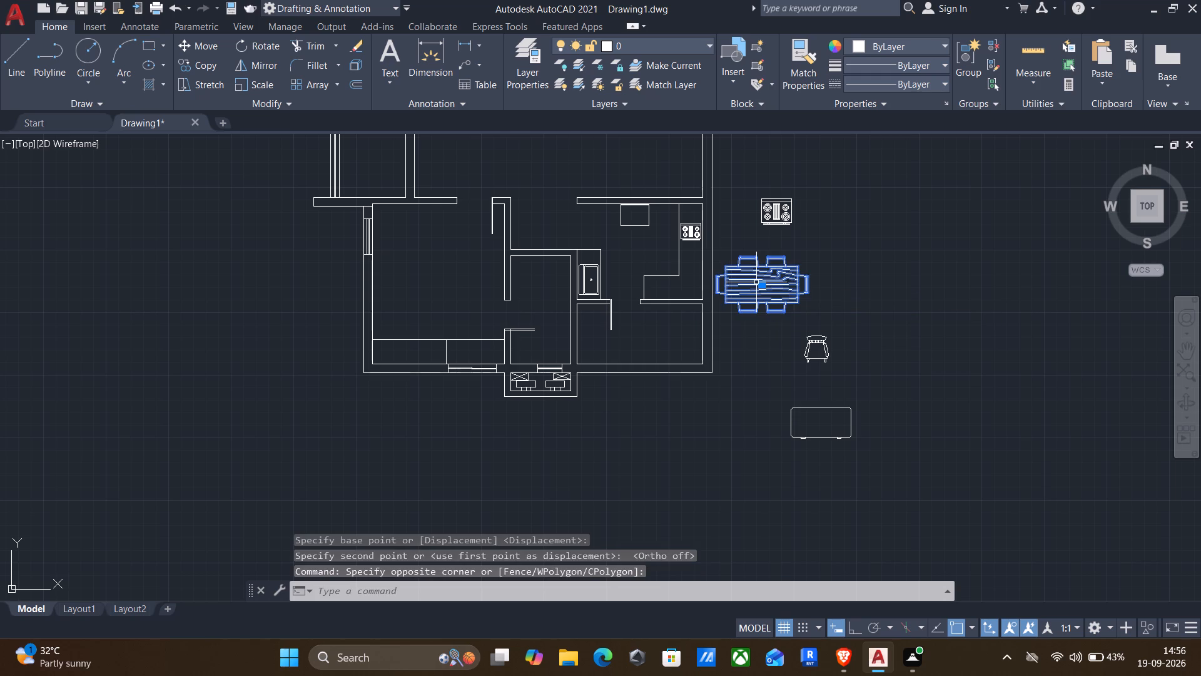
{"action": "type", "text": "co"}
{"action": "key", "text": "Return"}
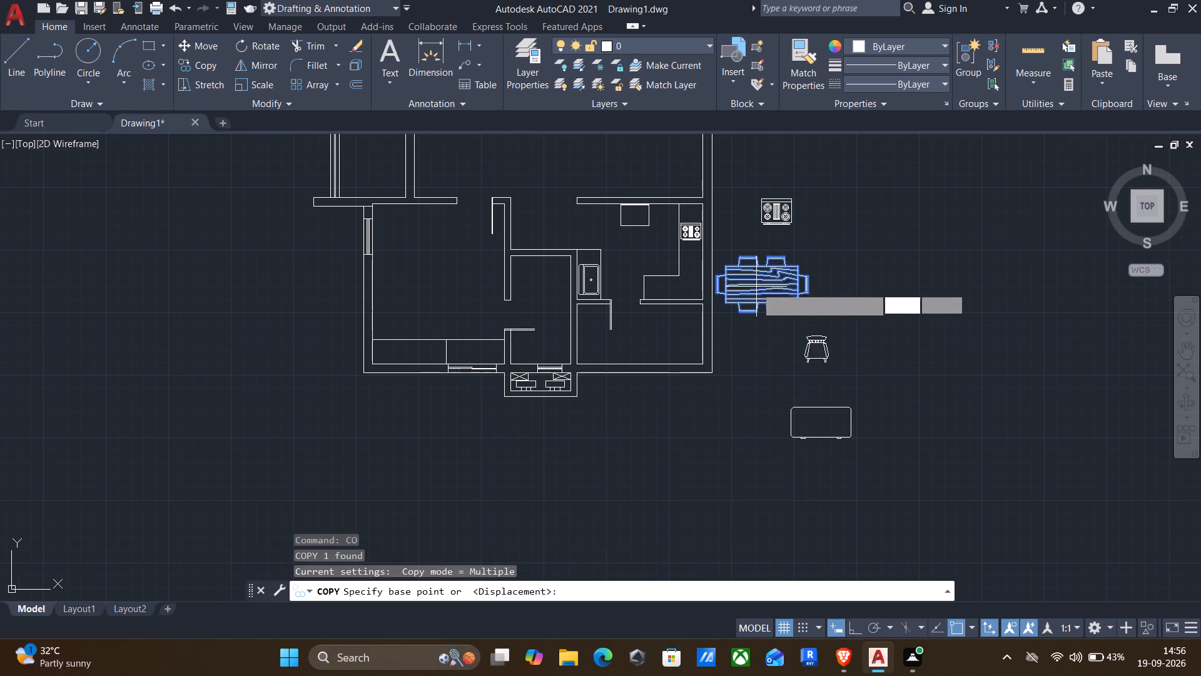
{"action": "scroll", "coordinate": [753, 289], "scroll_direction": "up", "scroll_amount": 2}
{"action": "left_click", "coordinate": [773, 275]}
{"action": "scroll", "coordinate": [771, 275], "scroll_direction": "down", "scroll_amount": 2}
{"action": "middle_click_drag", "start_coordinate": [652, 260], "coordinate": [859, 446]}
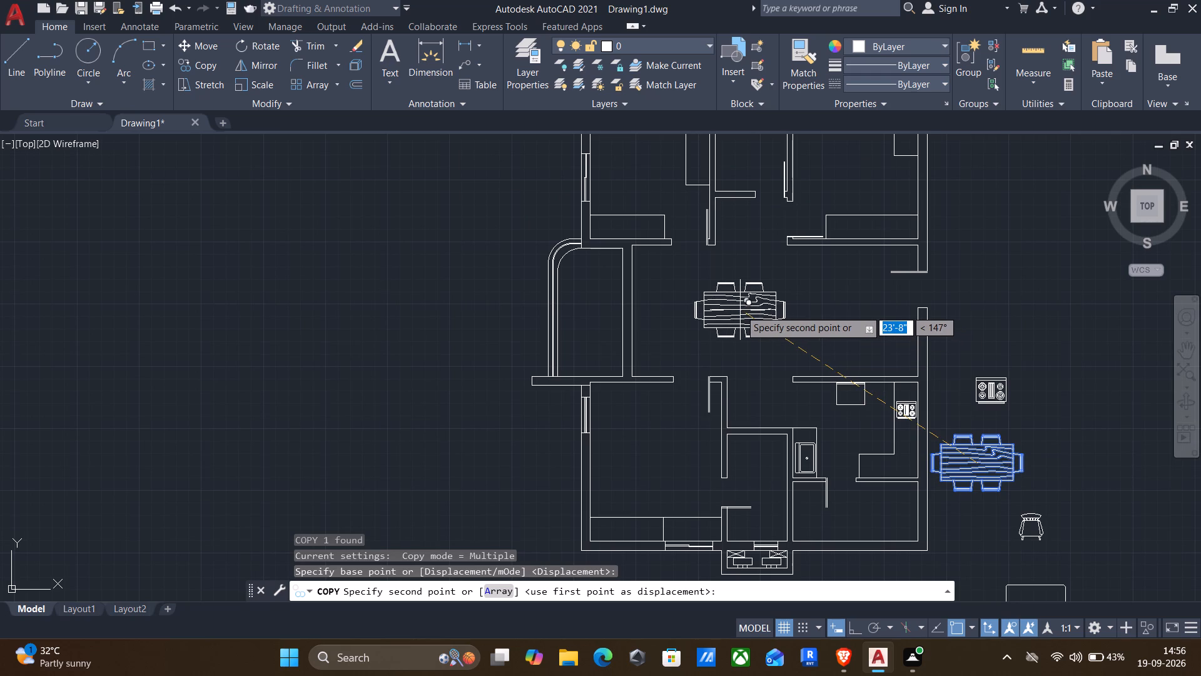
{"action": "left_click", "coordinate": [740, 310]}
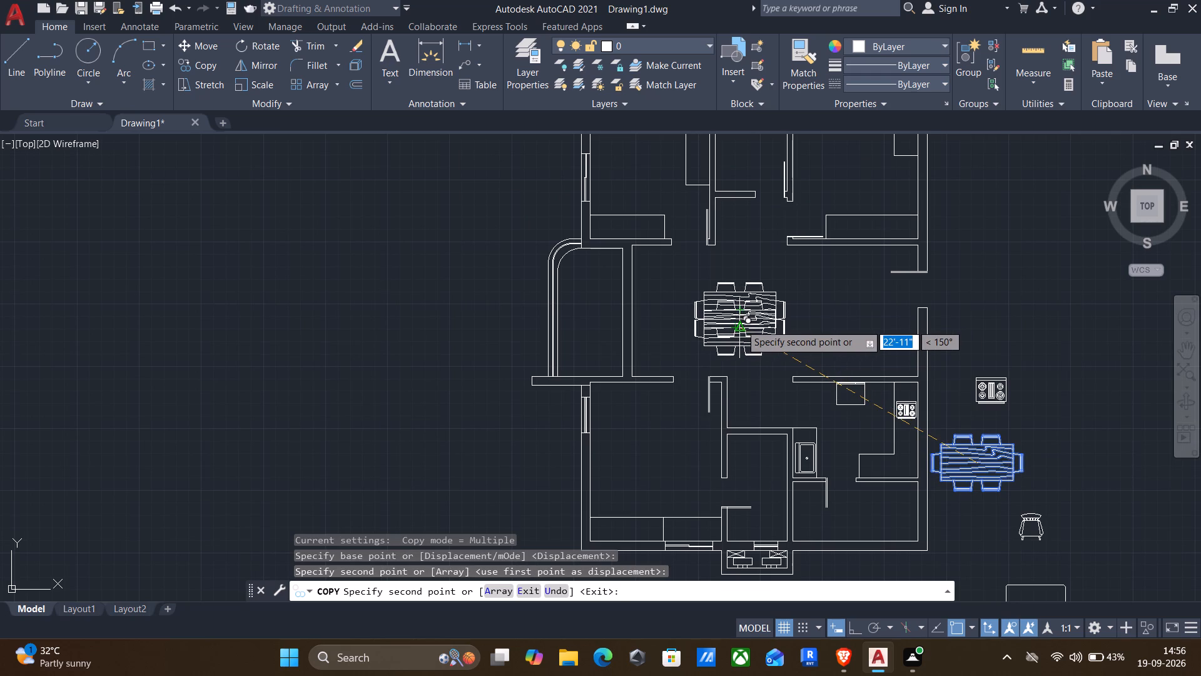
{"action": "key", "text": "Escape"}
Explode the dining set in the central hall.
{"action": "left_click", "coordinate": [736, 312]}
{"action": "left_click", "coordinate": [724, 295]}
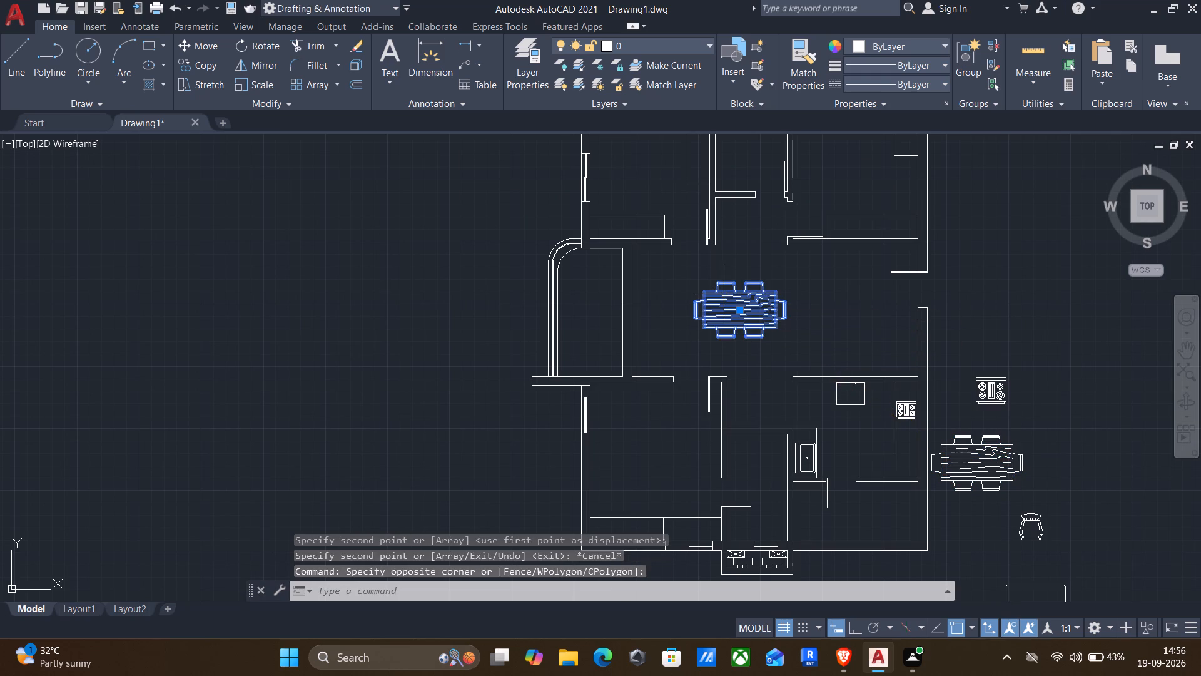
{"action": "key", "text": "x"}
{"action": "key", "text": "Return"}
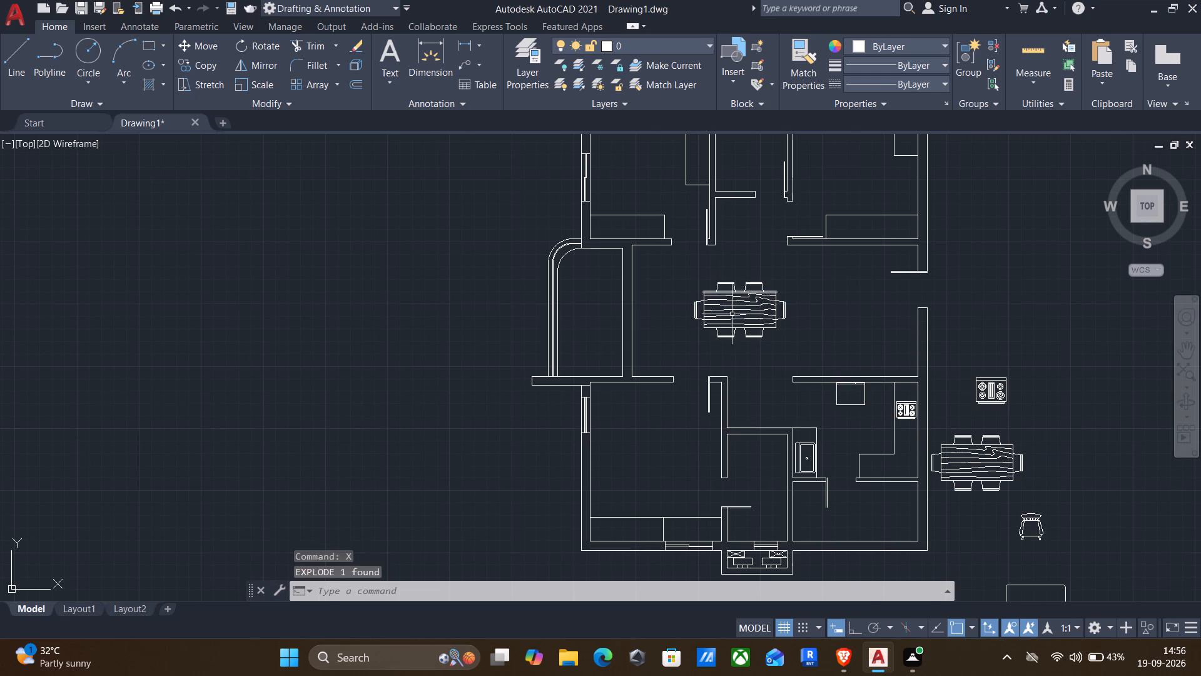
Erase the wood-grain lines from the exploded dining table's top.
{"action": "scroll", "coordinate": [739, 319], "scroll_direction": "up", "scroll_amount": 2}
{"action": "left_click", "coordinate": [726, 335]}
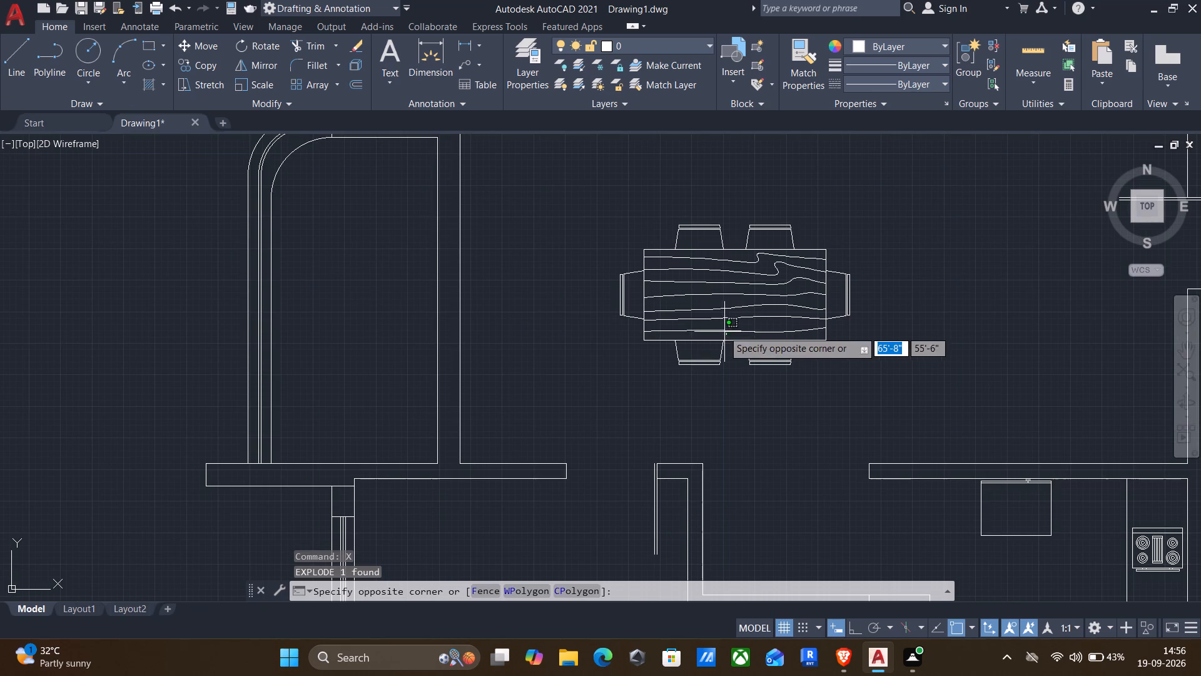
{"action": "left_click", "coordinate": [685, 255]}
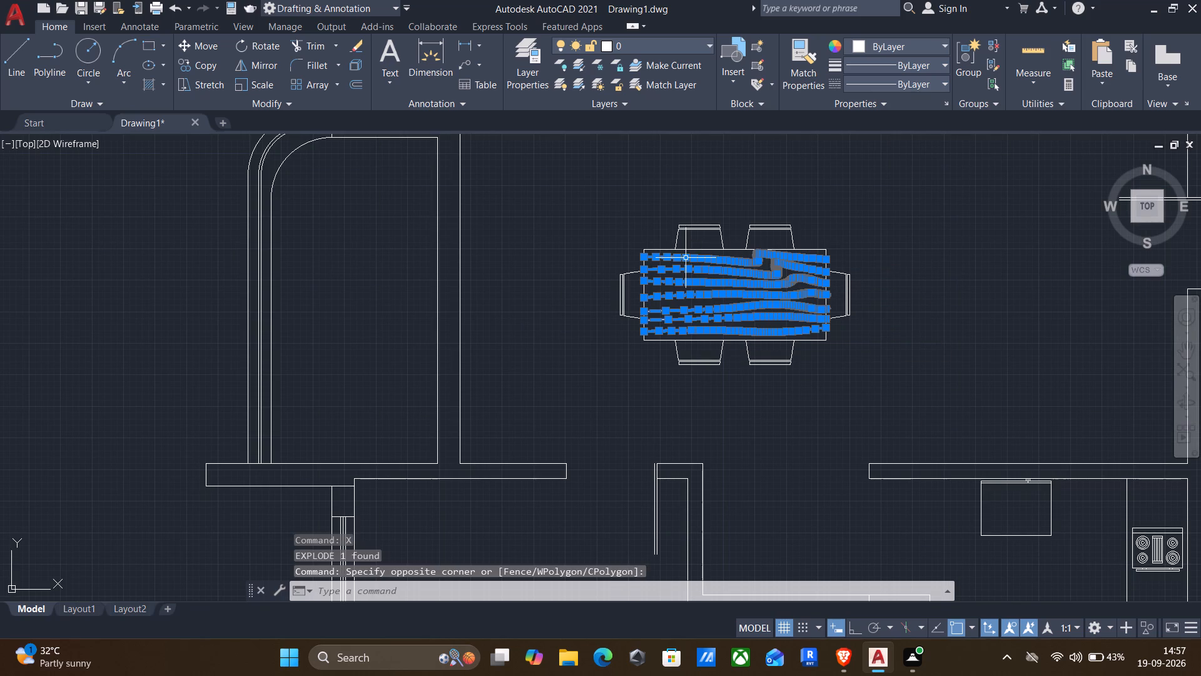
{"action": "key", "text": "Delete"}
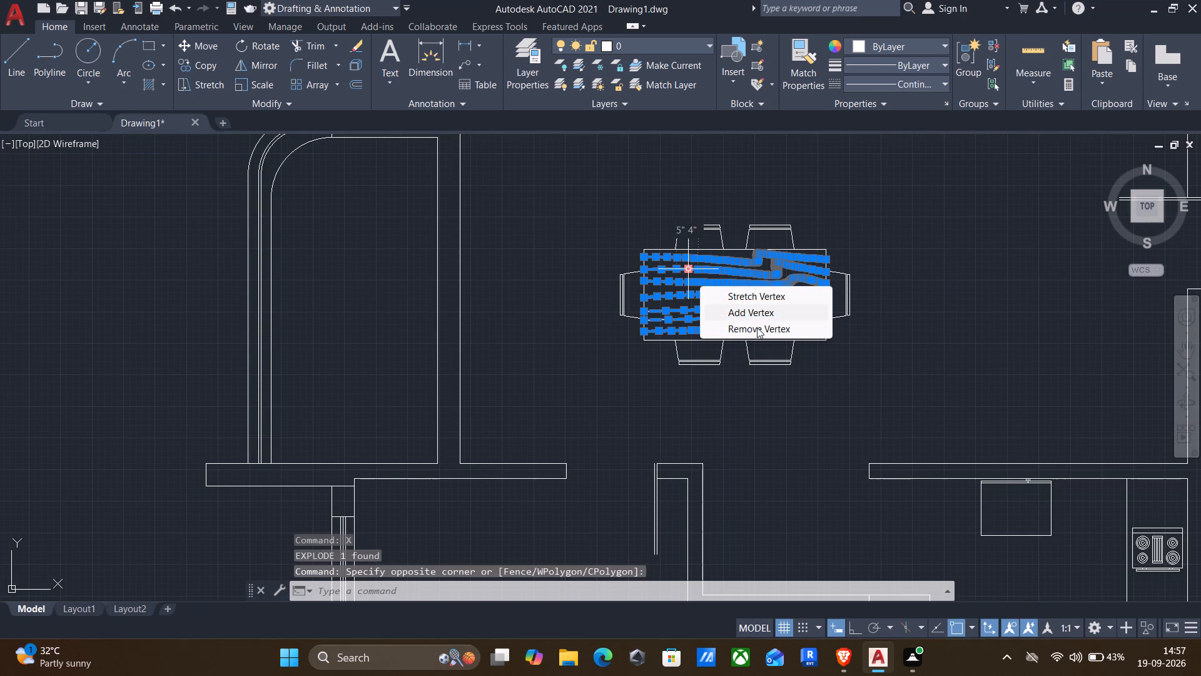
{"action": "key", "text": "Delete"}
Delete the spare stove and dining set blocks outside the plan's right wall.
{"action": "scroll", "coordinate": [942, 469], "scroll_direction": "down", "scroll_amount": 2}
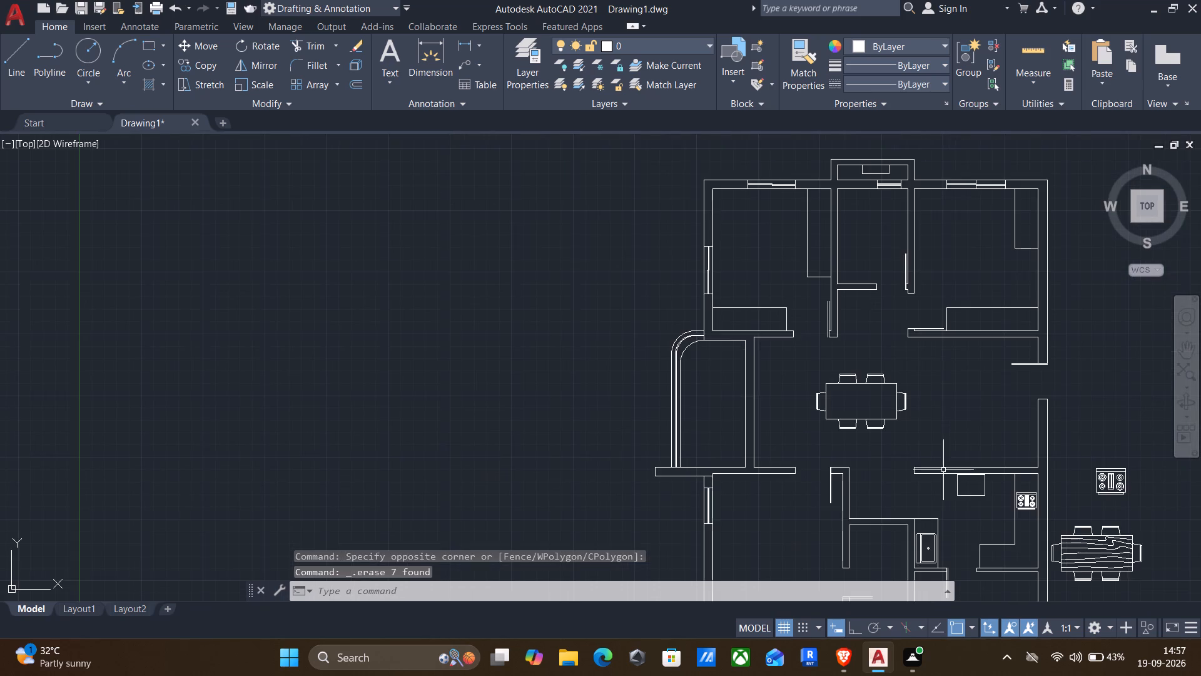
{"action": "middle_click_drag", "start_coordinate": [943, 472], "coordinate": [809, 309]}
{"action": "scroll", "coordinate": [793, 315], "scroll_direction": "down", "scroll_amount": 1}
{"action": "left_click", "coordinate": [899, 392]}
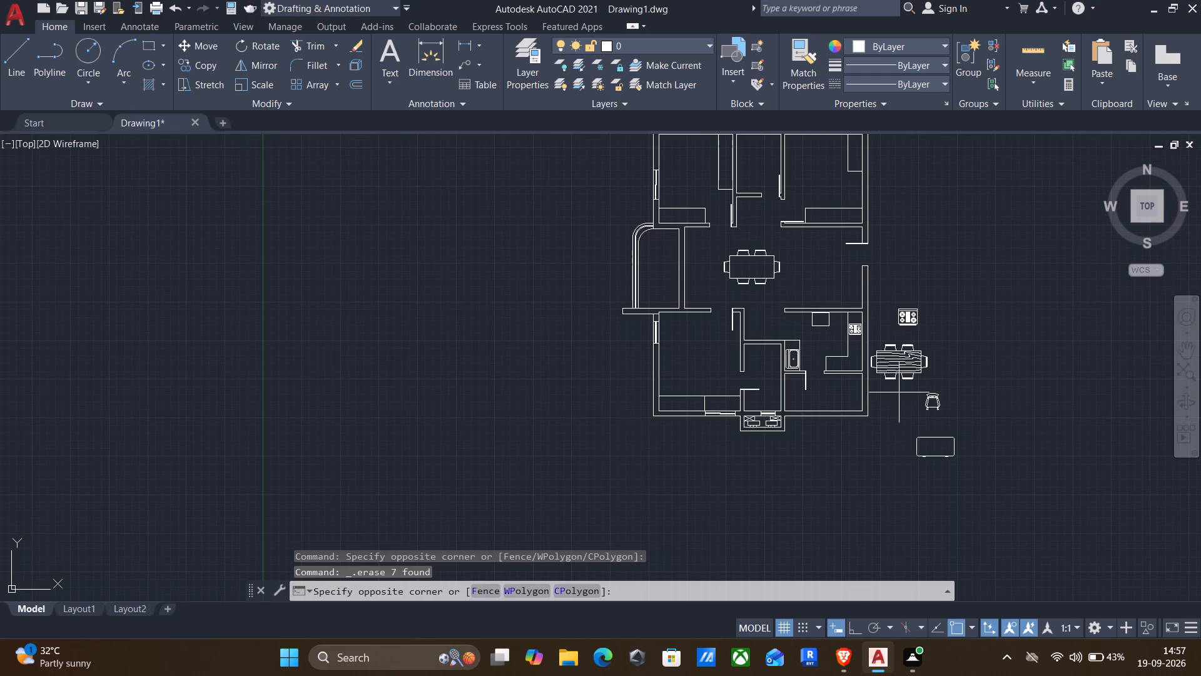
{"action": "left_click", "coordinate": [884, 295]}
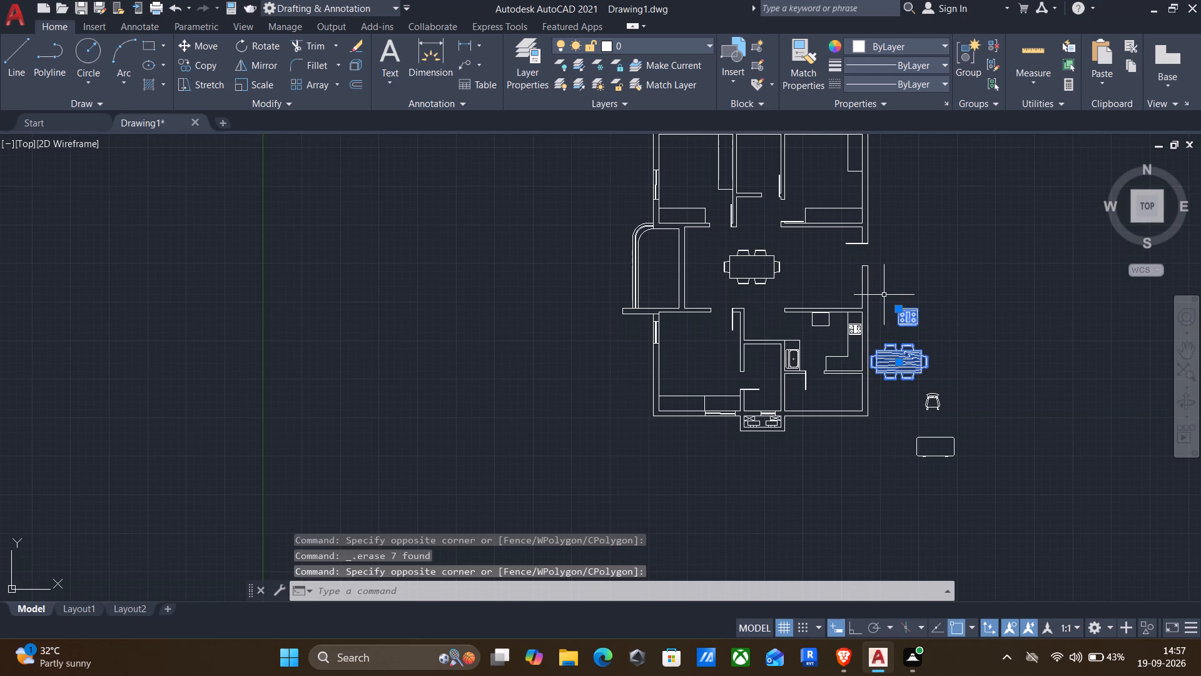
{"action": "key", "text": "Delete"}
Copy the chair outside the plan by the middle of its back to the desk along the lower-left room's bottom wall.
{"action": "left_click", "coordinate": [945, 418]}
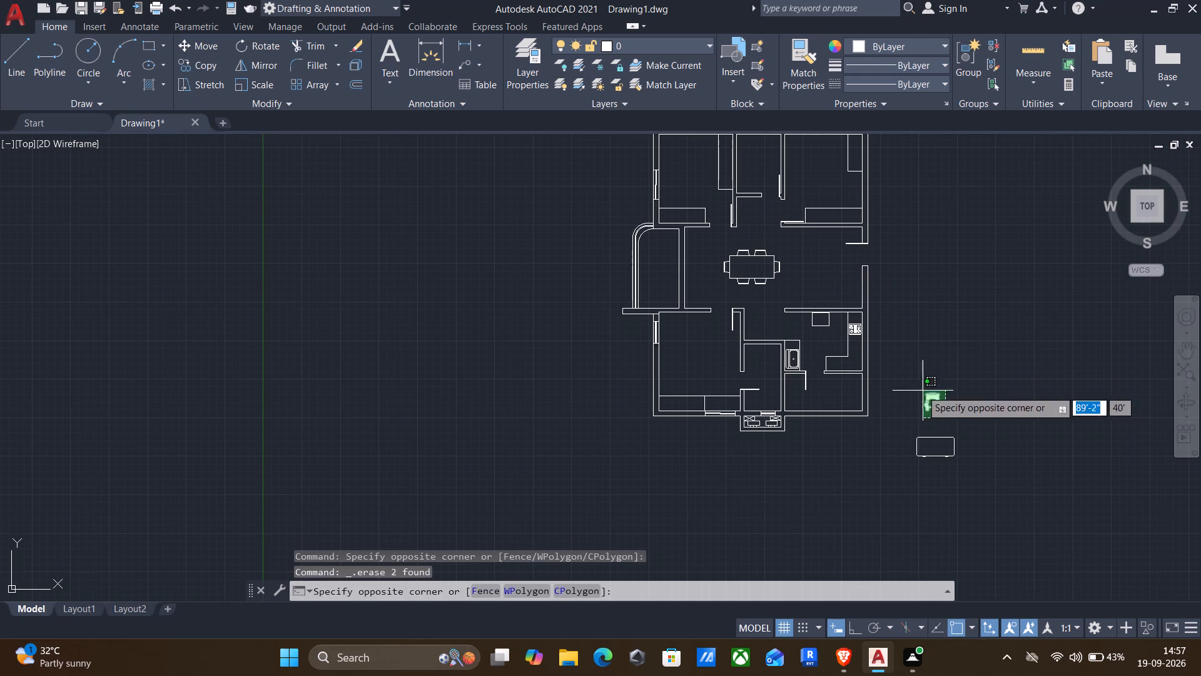
{"action": "left_click", "coordinate": [909, 372]}
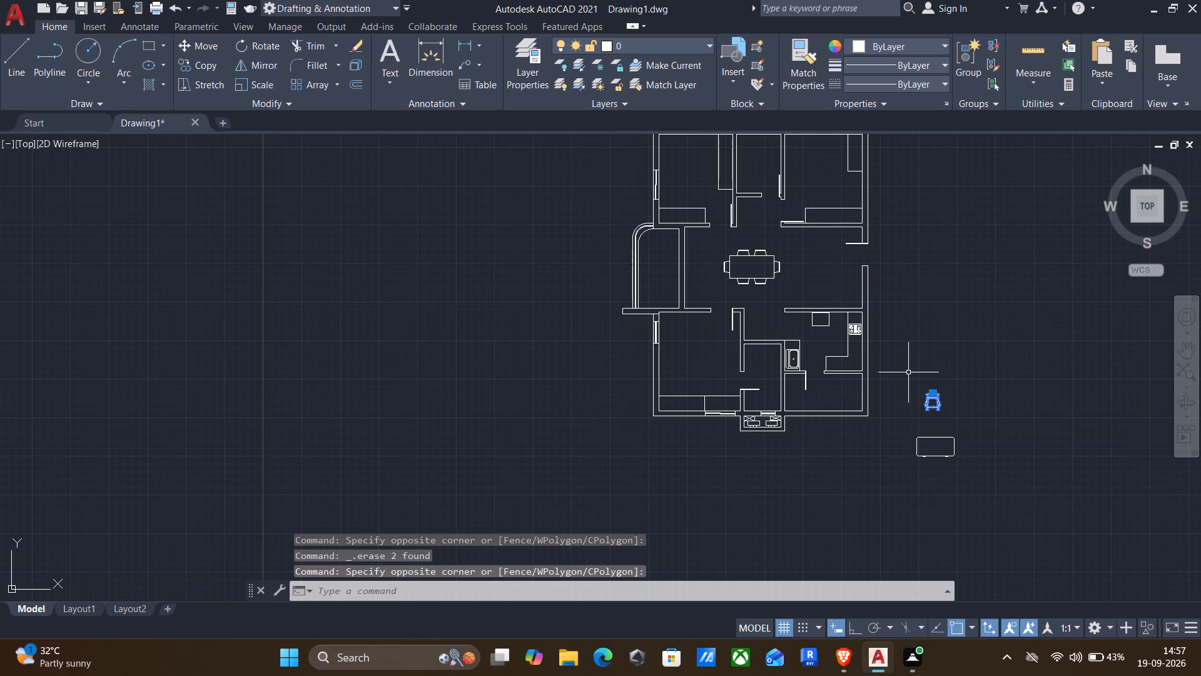
{"action": "key", "text": "c"}
{"action": "key", "text": "o"}
{"action": "key", "text": "Return"}
{"action": "scroll", "coordinate": [928, 427], "scroll_direction": "up", "scroll_amount": 3}
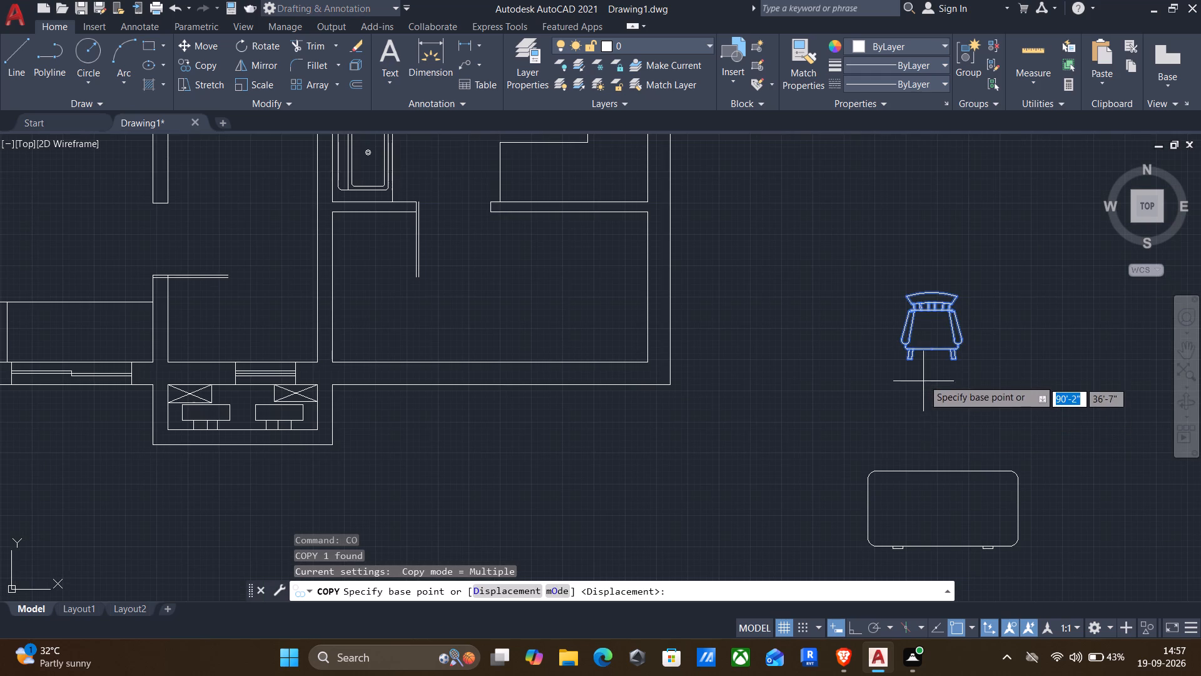
{"action": "left_click", "coordinate": [934, 287]}
{"action": "scroll", "coordinate": [846, 318], "scroll_direction": "down", "scroll_amount": 1}
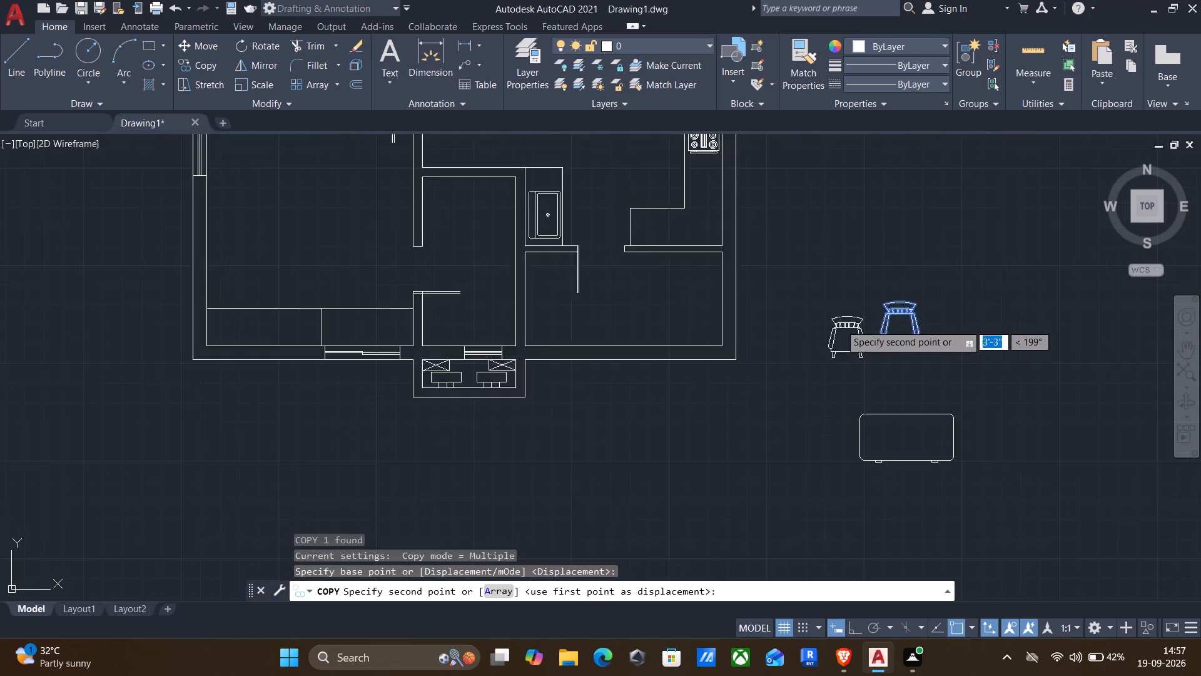
{"action": "scroll", "coordinate": [839, 325], "scroll_direction": "down", "scroll_amount": 1}
{"action": "scroll", "coordinate": [529, 320], "scroll_direction": "up", "scroll_amount": 3}
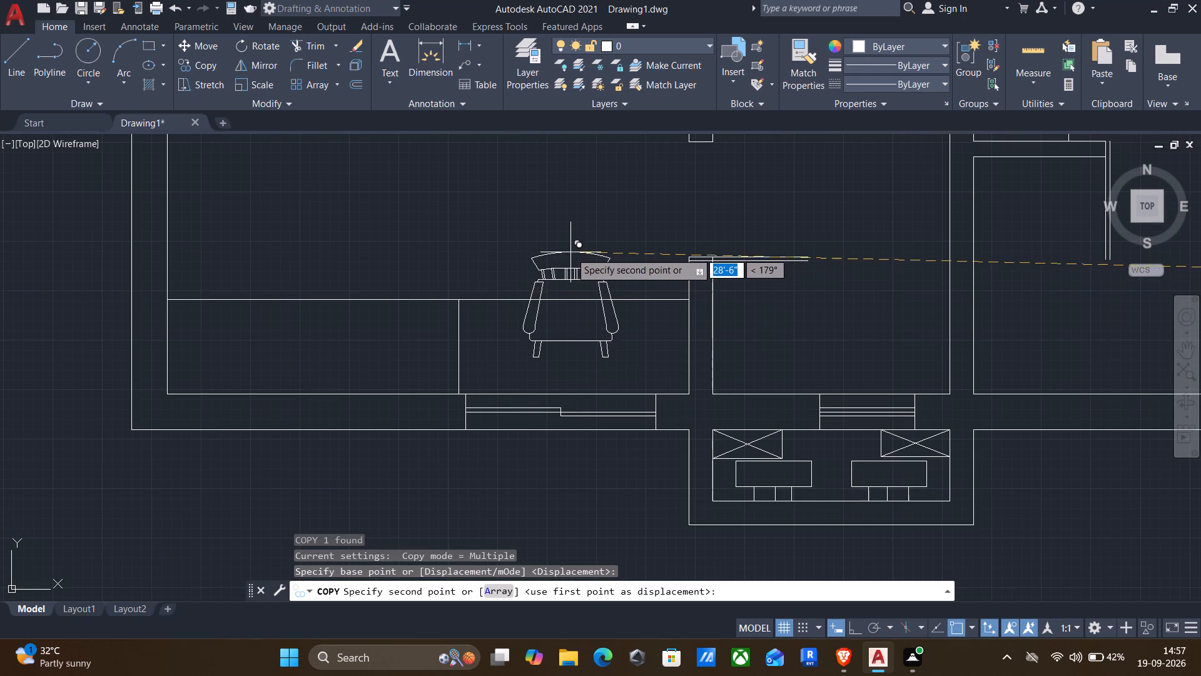
{"action": "left_click", "coordinate": [572, 247]}
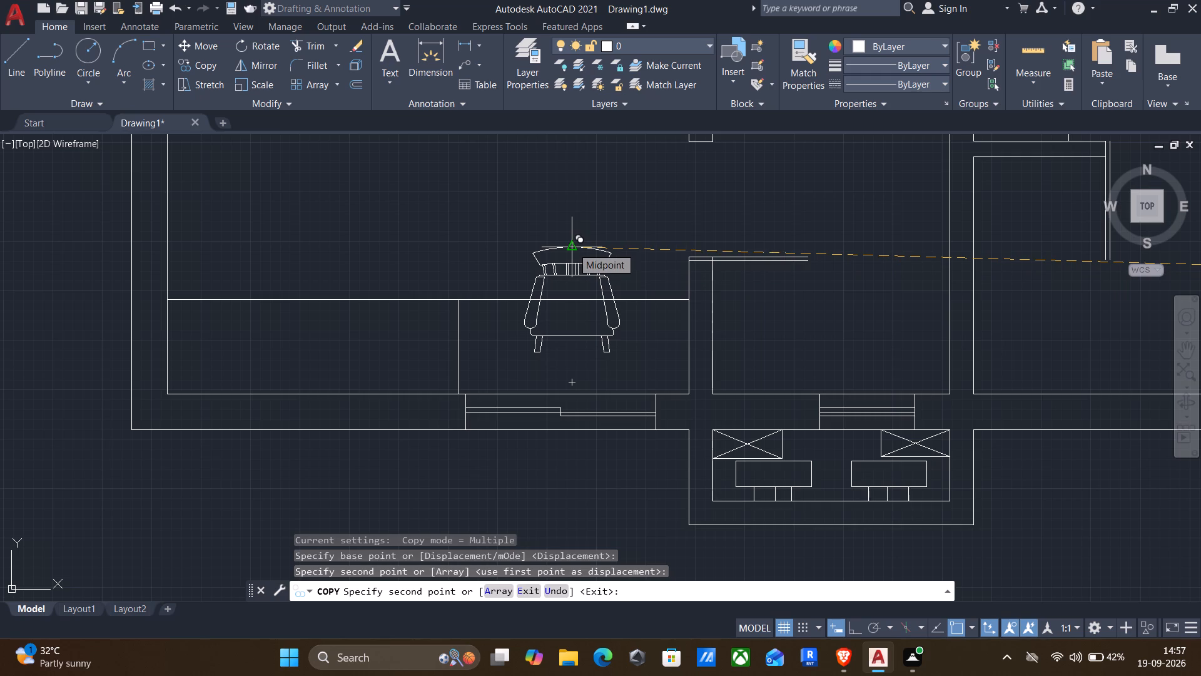
Place a second copy of the chair in the upper-left room, beside the desk along its right wall.
{"action": "scroll", "coordinate": [574, 250], "scroll_direction": "down", "scroll_amount": 3}
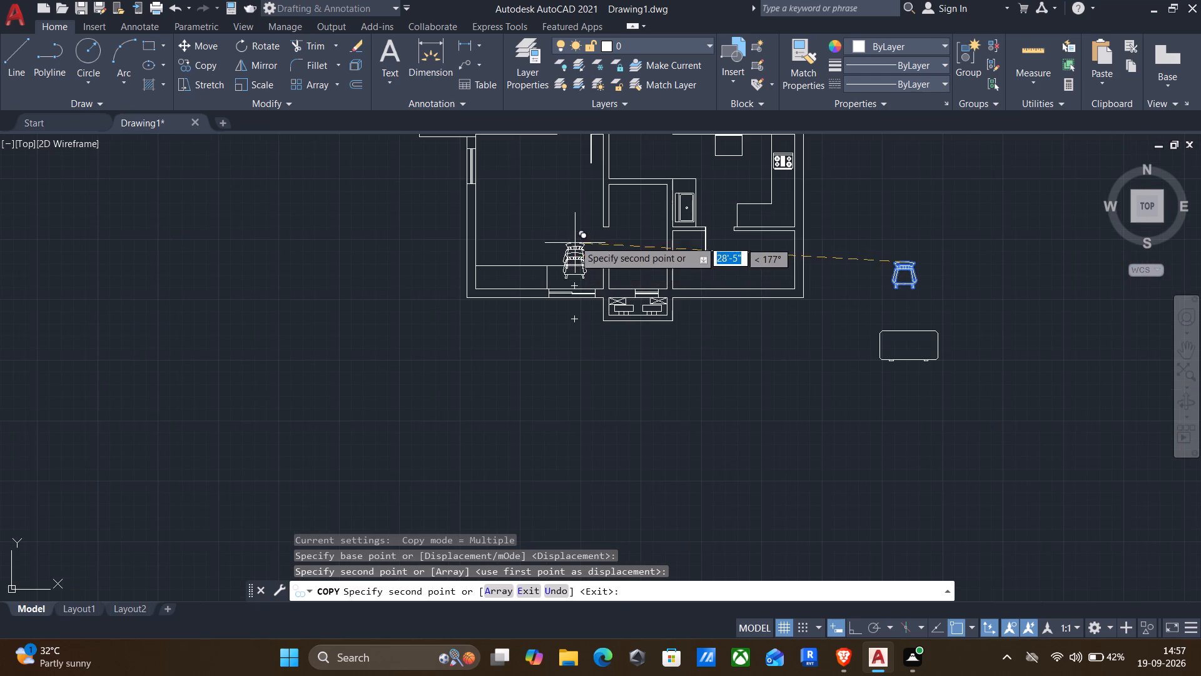
{"action": "middle_click_drag", "start_coordinate": [573, 238], "coordinate": [607, 508]}
{"action": "middle_click_drag", "start_coordinate": [619, 268], "coordinate": [644, 445]}
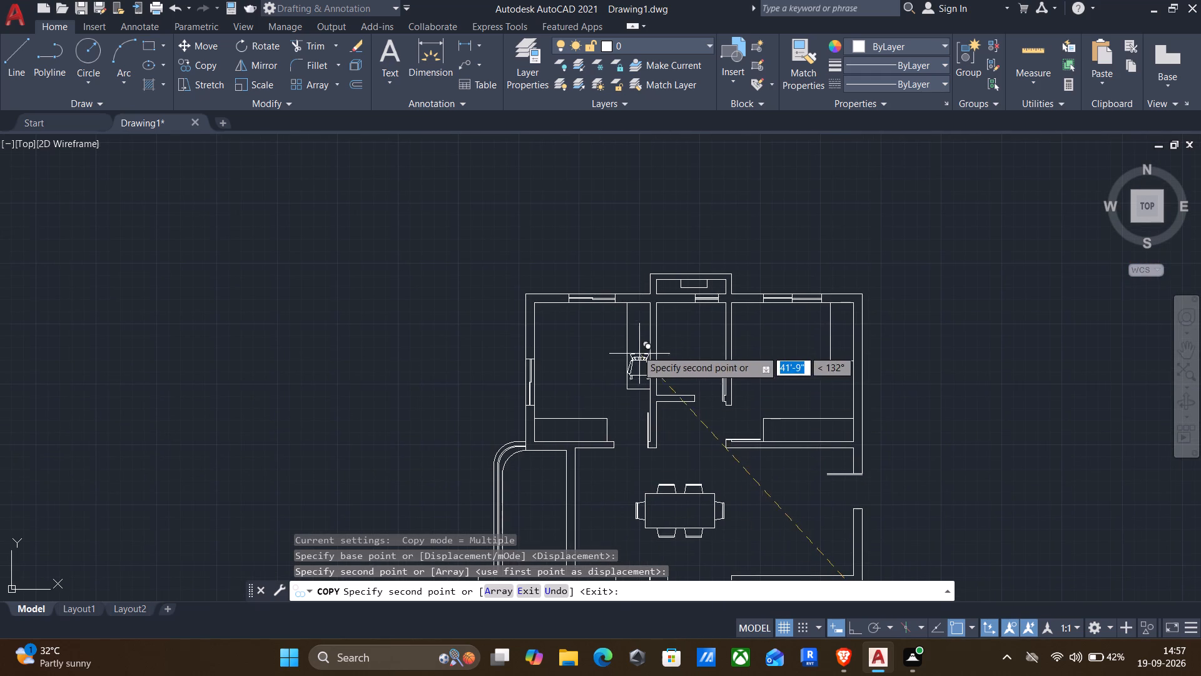
{"action": "left_click", "coordinate": [608, 332]}
{"action": "key", "text": "Escape"}
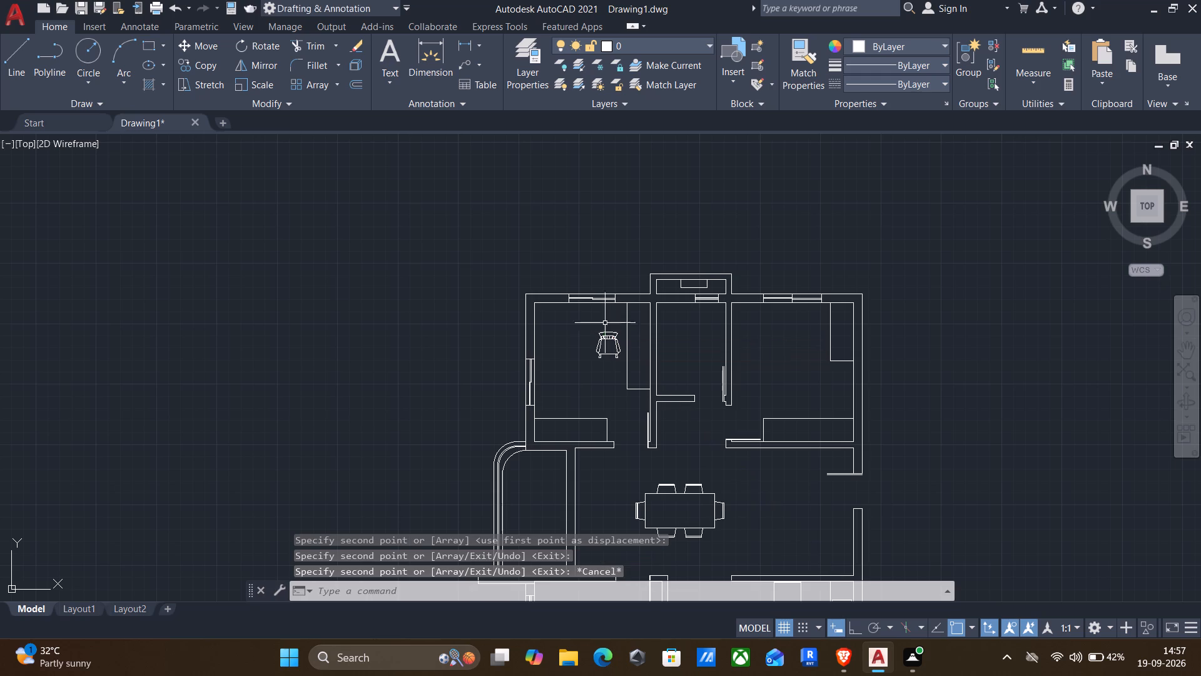
Rotate the upper-left room's chair by 90° about the middle of its back, with Ortho on.
{"action": "left_click", "coordinate": [603, 376]}
{"action": "left_click", "coordinate": [580, 336]}
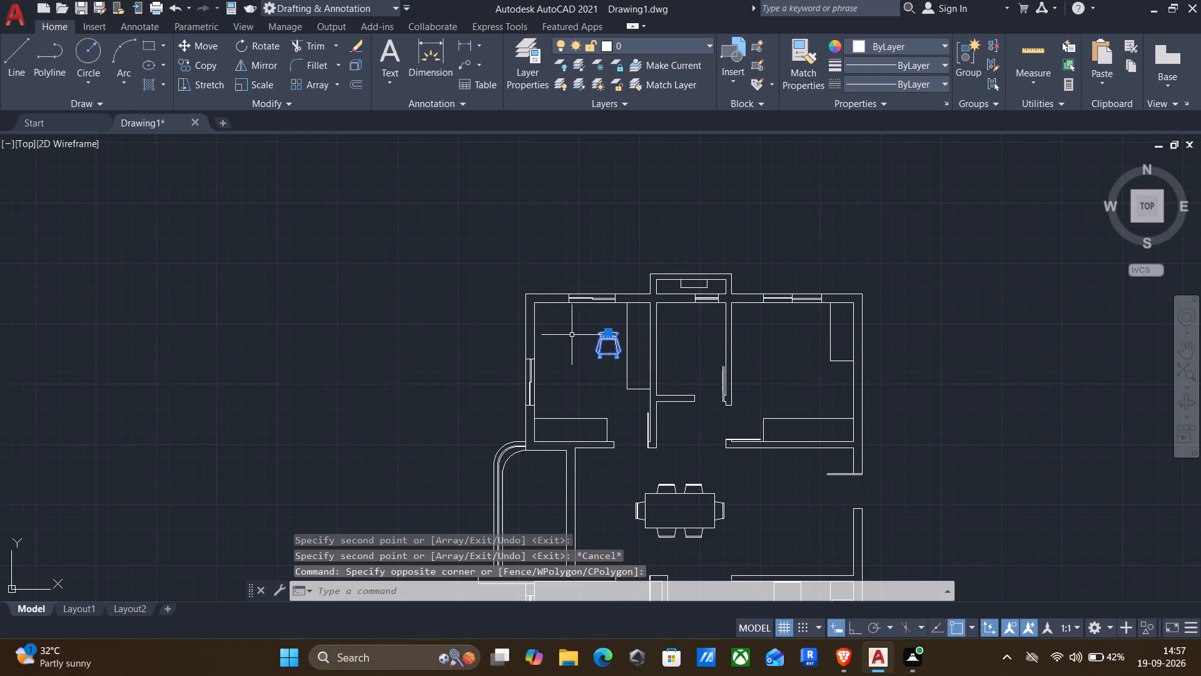
{"action": "key", "text": "r"}
{"action": "key", "text": "o"}
{"action": "key", "text": "Return"}
{"action": "scroll", "coordinate": [602, 351], "scroll_direction": "up", "scroll_amount": 1}
{"action": "left_click", "coordinate": [613, 317]}
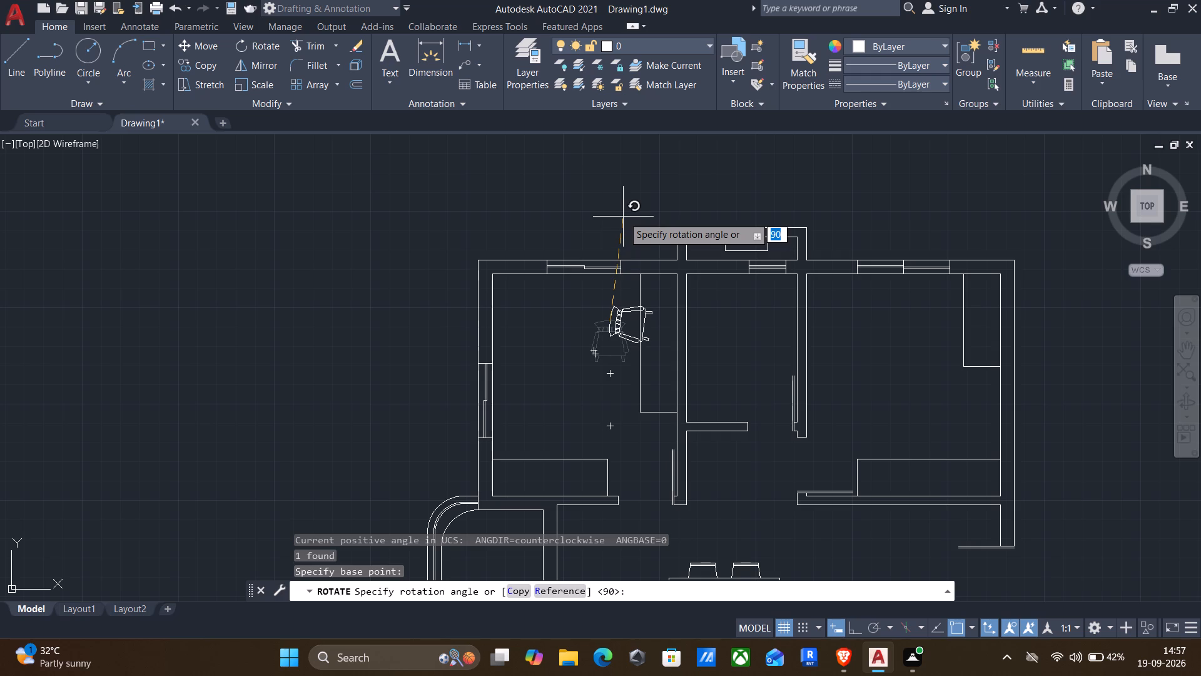
{"action": "key", "text": "F8"}
{"action": "left_click", "coordinate": [614, 187]}
Move the upper-left room's chair about 7 inches towards the desk, using the middle of its back as base point.
{"action": "left_click", "coordinate": [621, 354]}
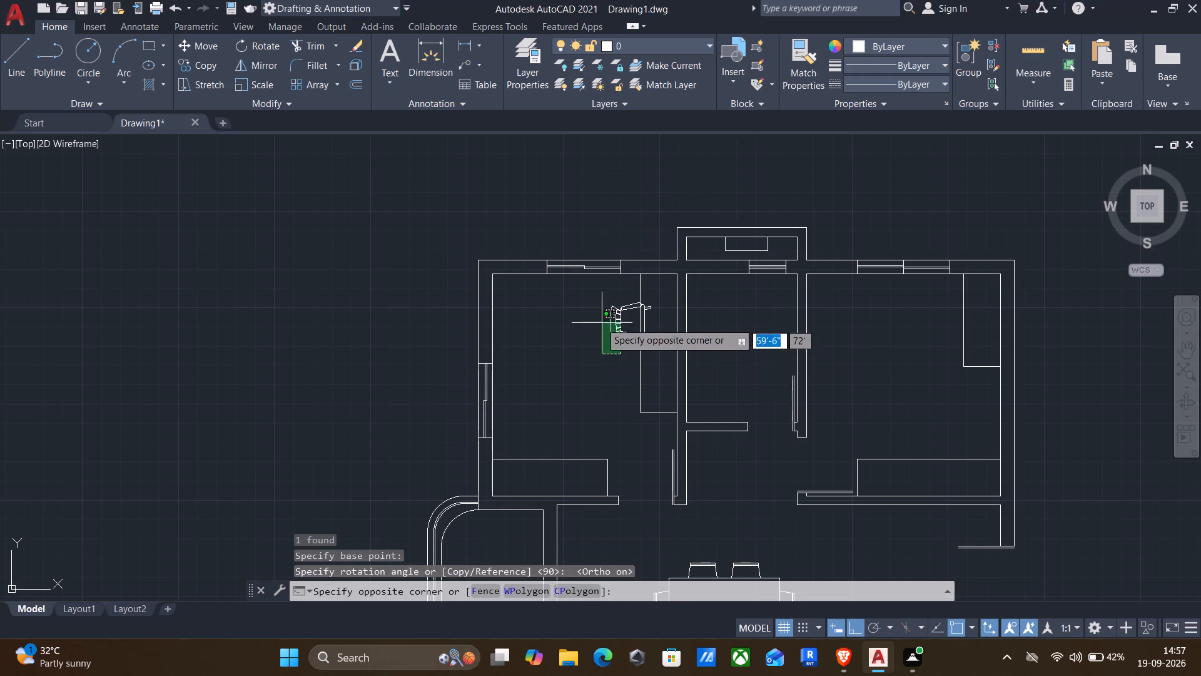
{"action": "left_click", "coordinate": [587, 300]}
{"action": "key", "text": "m"}
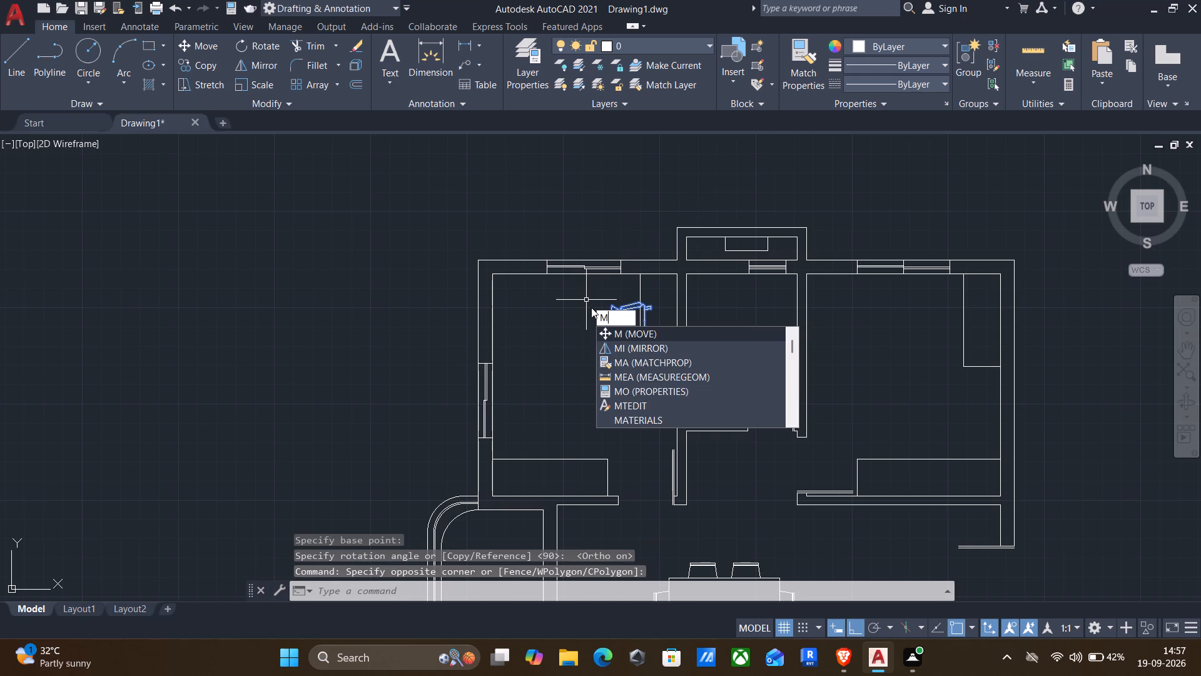
{"action": "key", "text": "Return"}
{"action": "scroll", "coordinate": [636, 357], "scroll_direction": "up", "scroll_amount": 2}
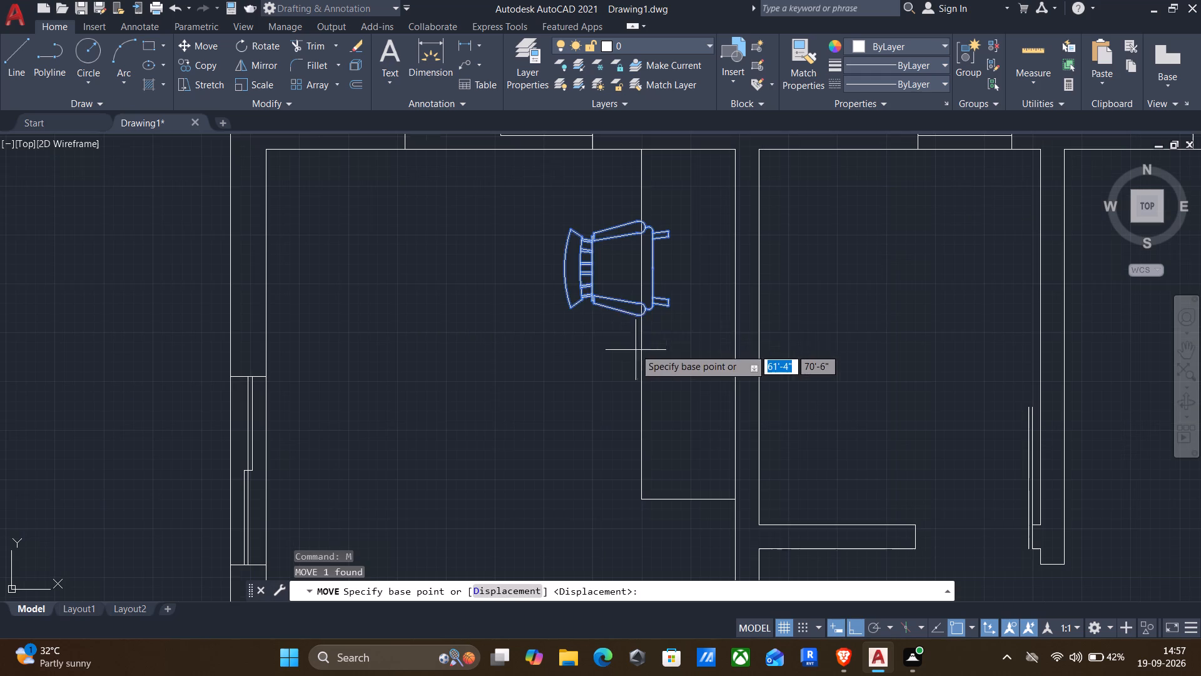
{"action": "left_click", "coordinate": [565, 265]}
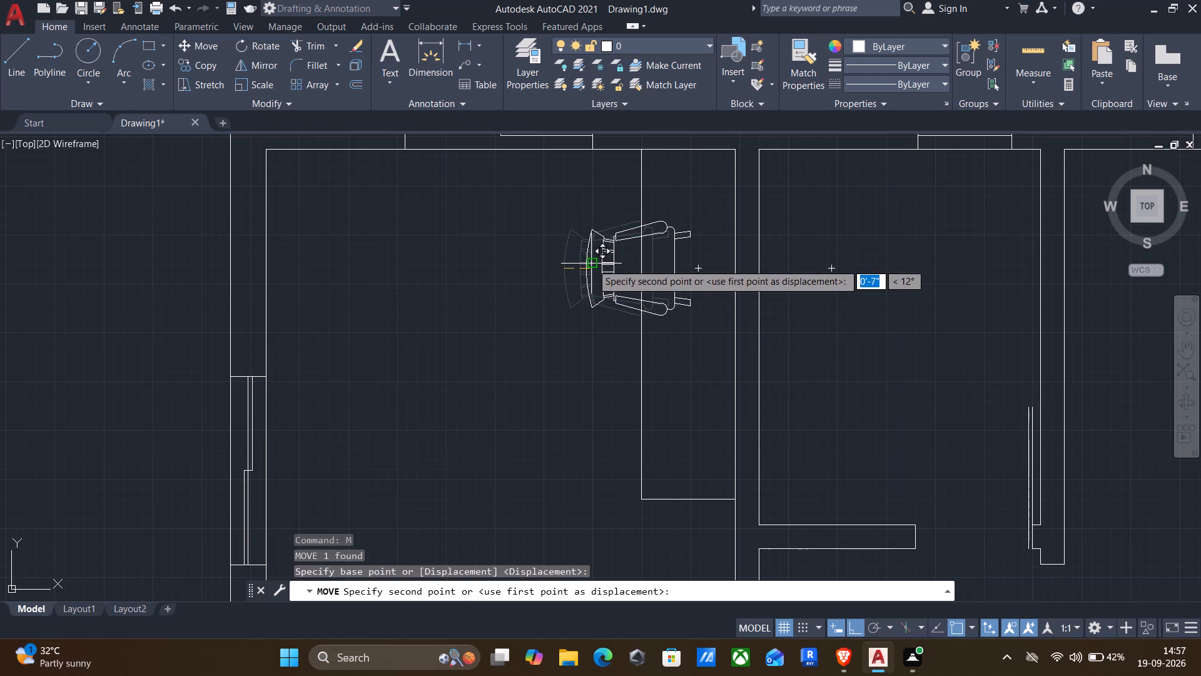
{"action": "left_click", "coordinate": [592, 264]}
Copy the upper-left room's chair straight across to the desk along the upper-right room's right wall.
{"action": "left_click", "coordinate": [622, 324]}
{"action": "left_click", "coordinate": [583, 291]}
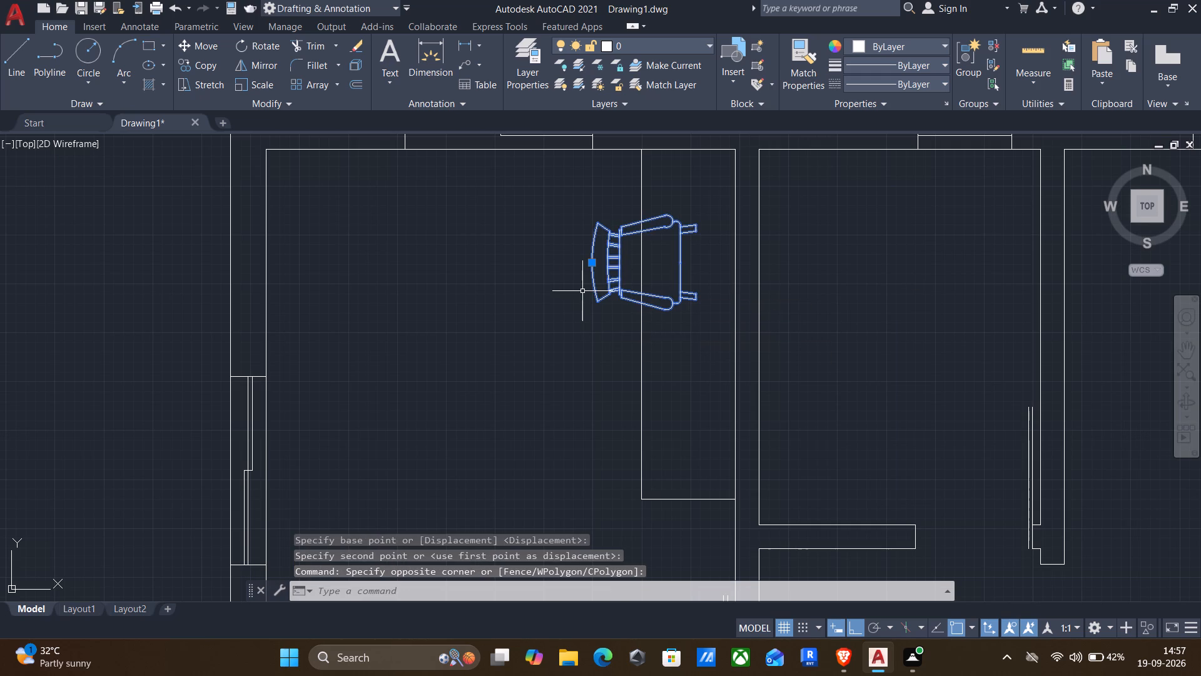
{"action": "type", "text": "co"}
{"action": "key", "text": "Return"}
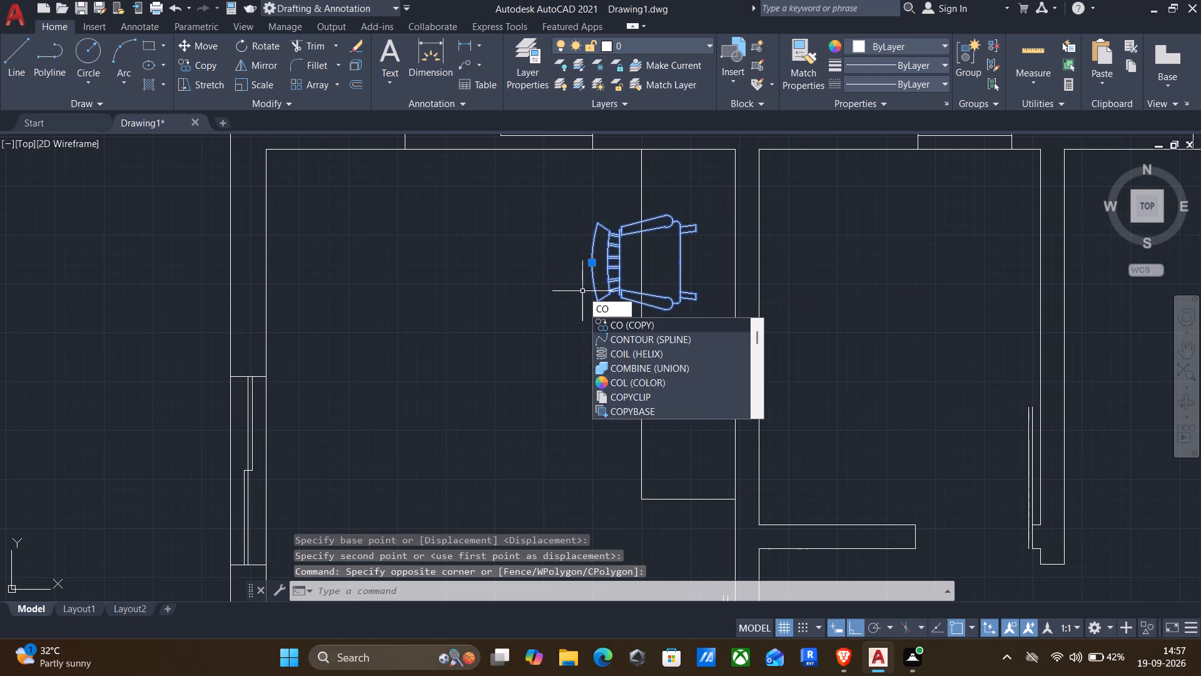
{"action": "left_click", "coordinate": [586, 259]}
{"action": "scroll", "coordinate": [586, 263], "scroll_direction": "down", "scroll_amount": 3}
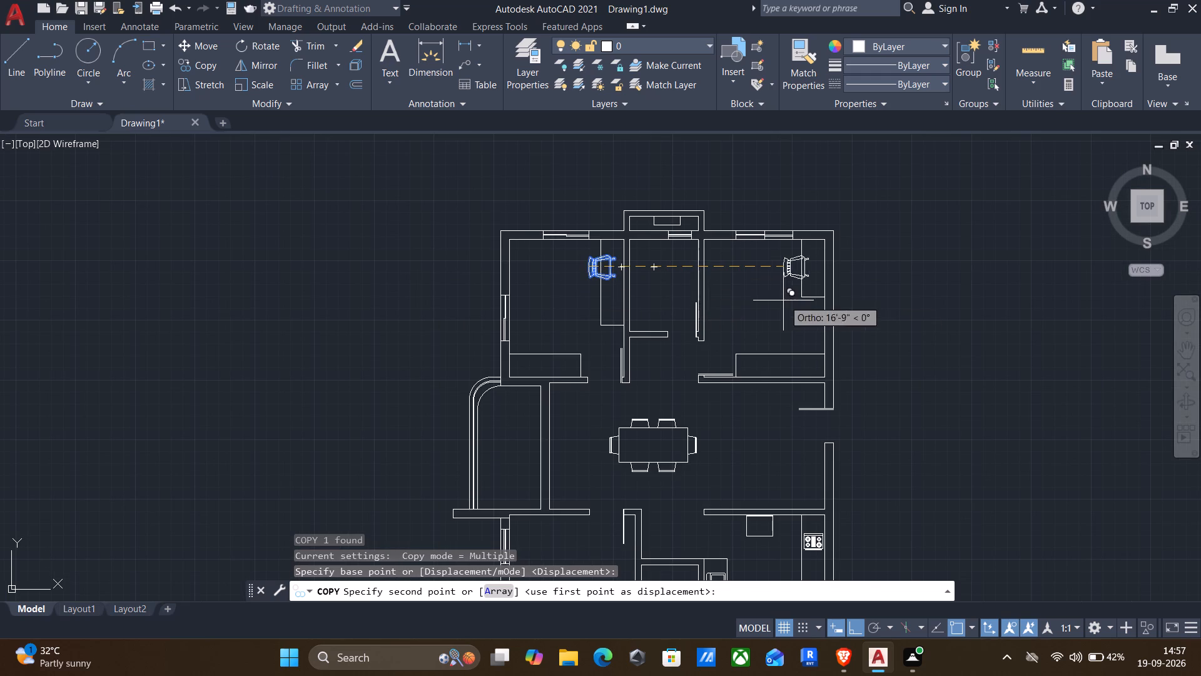
{"action": "scroll", "coordinate": [791, 277], "scroll_direction": "up", "scroll_amount": 2}
{"action": "left_click", "coordinate": [787, 269]}
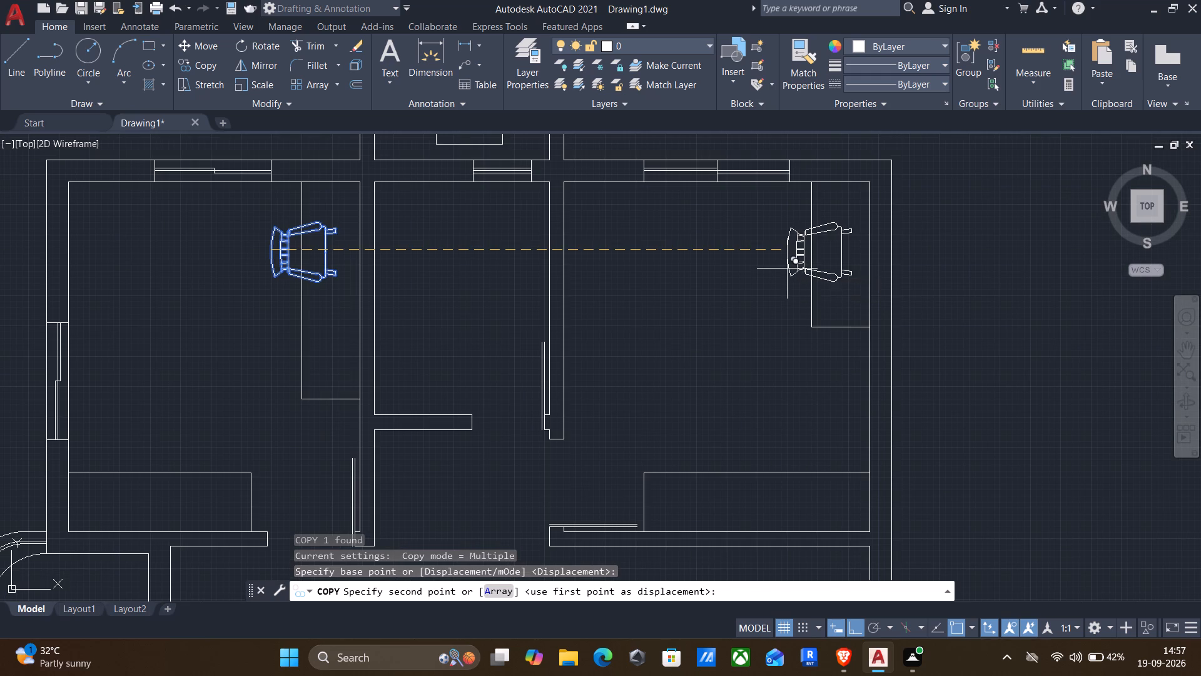
{"action": "scroll", "coordinate": [787, 270], "scroll_direction": "down", "scroll_amount": 1}
{"action": "key", "text": "Escape"}
{"action": "scroll", "coordinate": [740, 324], "scroll_direction": "down", "scroll_amount": 2}
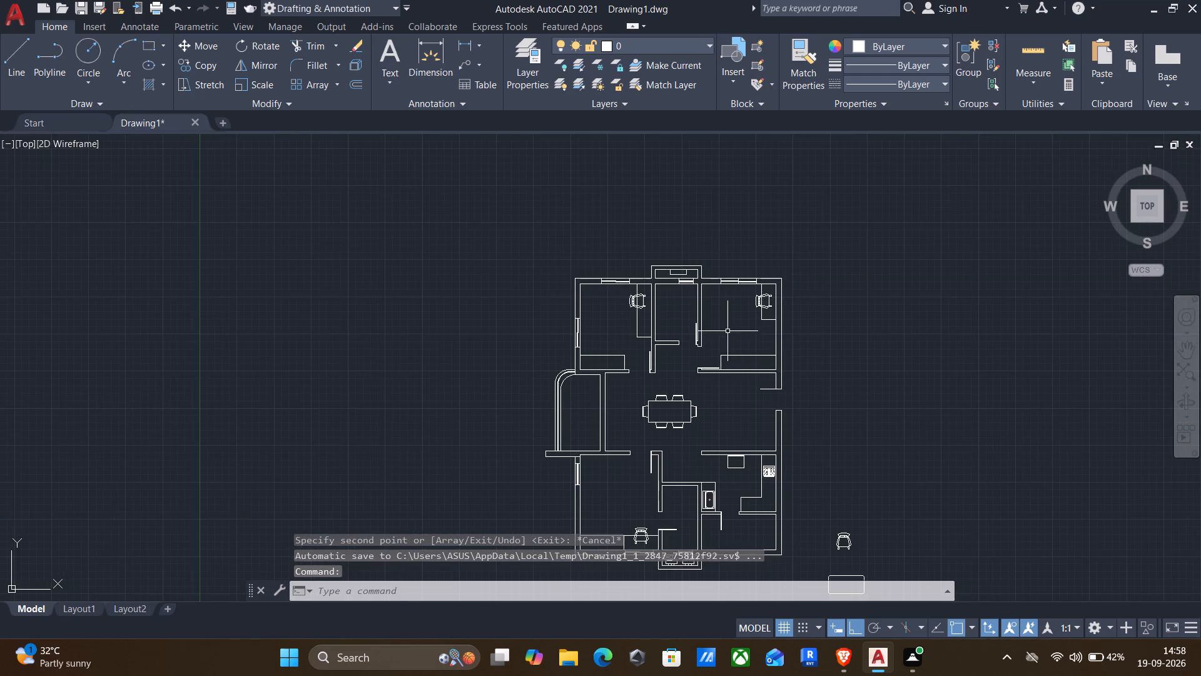
Delete the spare chair block outside the plan's lower-right corner, above the loose rounded rectangle.
{"action": "middle_click_drag", "start_coordinate": [723, 334], "coordinate": [737, 259]}
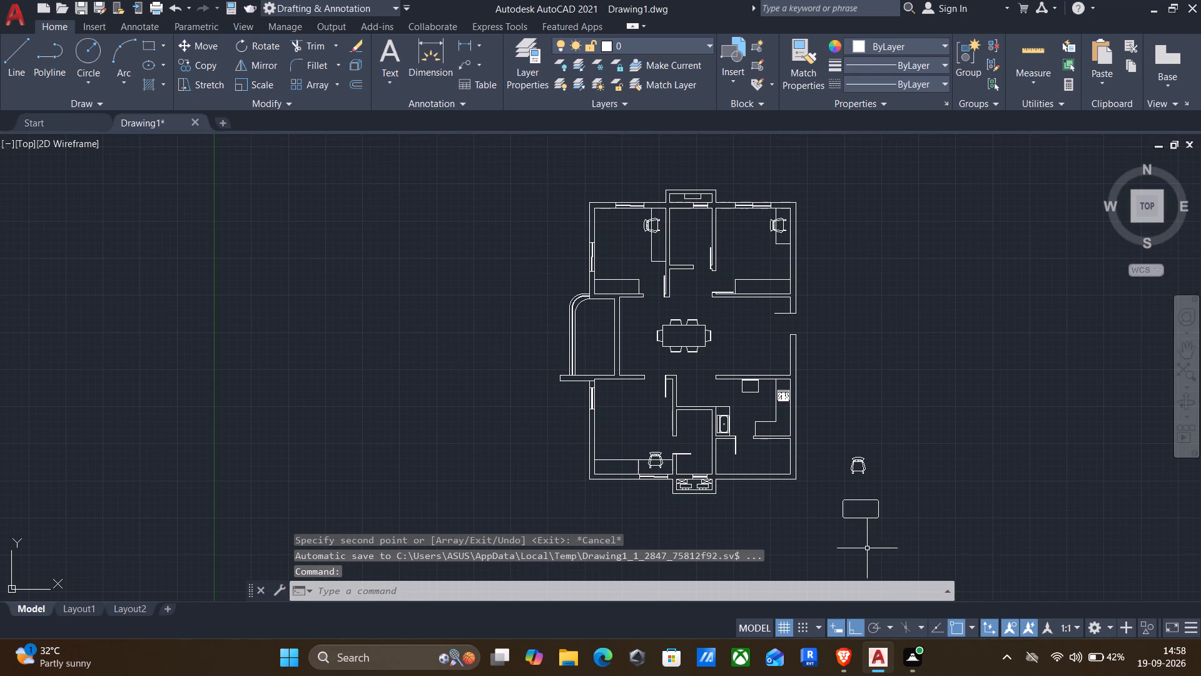
{"action": "middle_click_drag", "start_coordinate": [872, 530], "coordinate": [864, 488]}
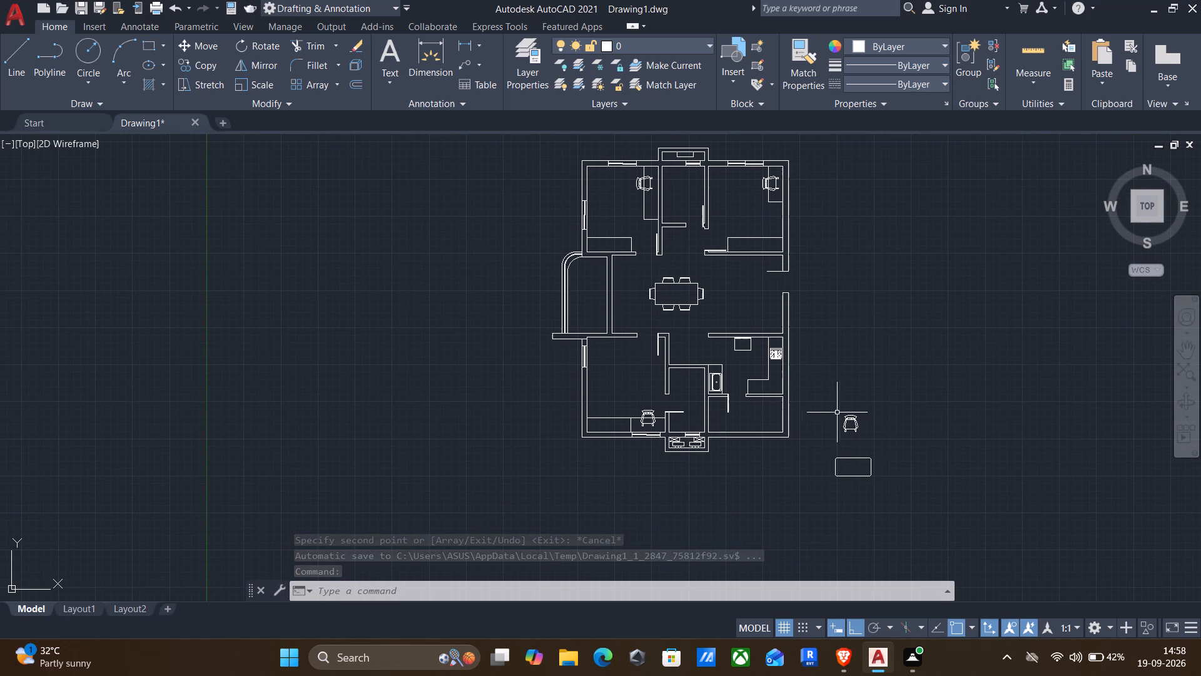
{"action": "left_click", "coordinate": [860, 446]}
{"action": "left_click", "coordinate": [818, 400]}
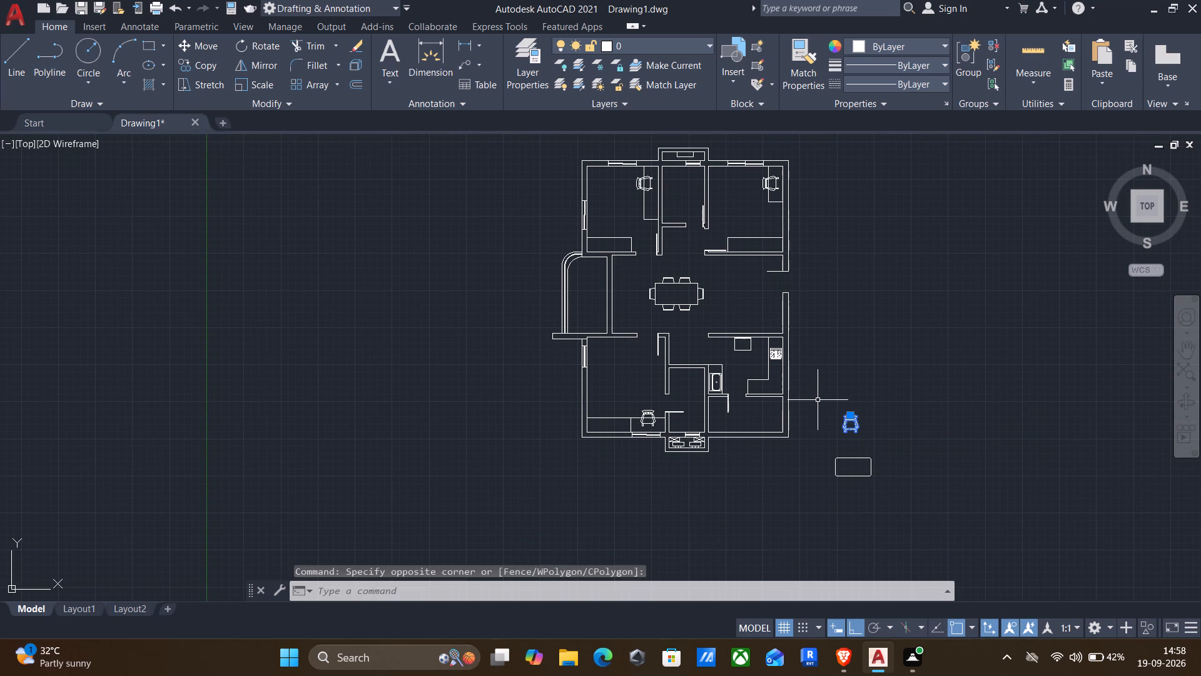
{"action": "key", "text": "Delete"}
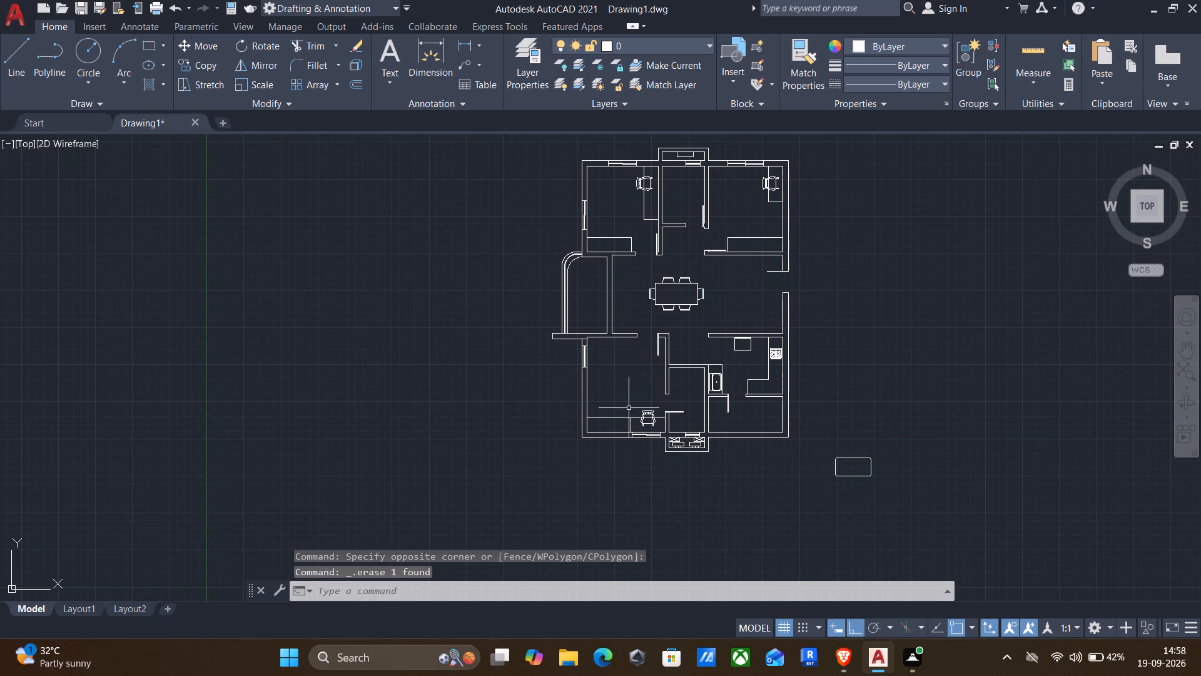
{"action": "middle_click_drag", "start_coordinate": [634, 356], "coordinate": [642, 401]}
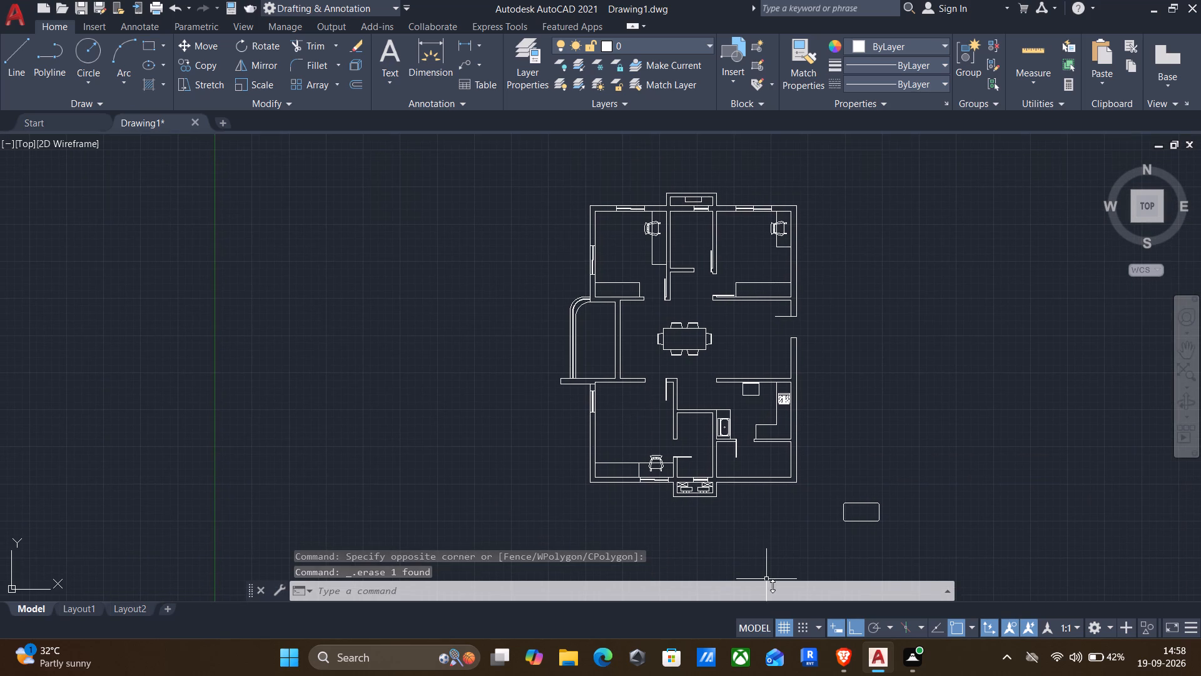
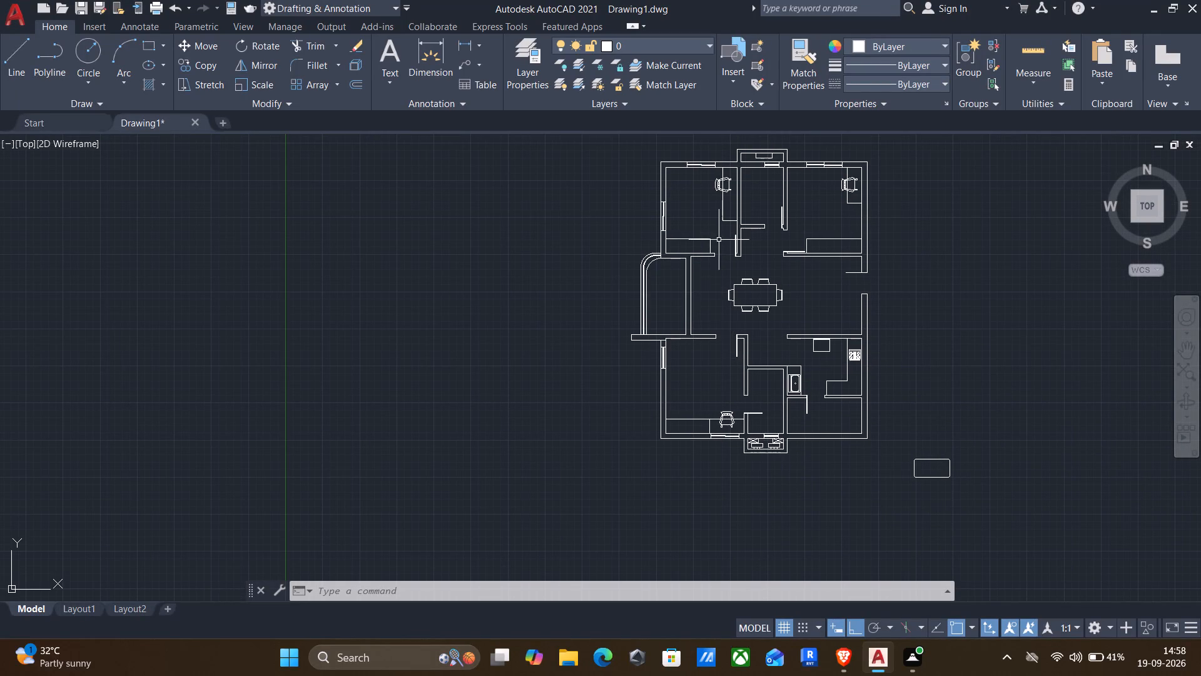
Draw a short line across the wall between the curved balcony and the dining area, at the wall's midpoint.
{"action": "scroll", "coordinate": [698, 282], "scroll_direction": "up", "scroll_amount": 2}
{"action": "key", "text": "l"}
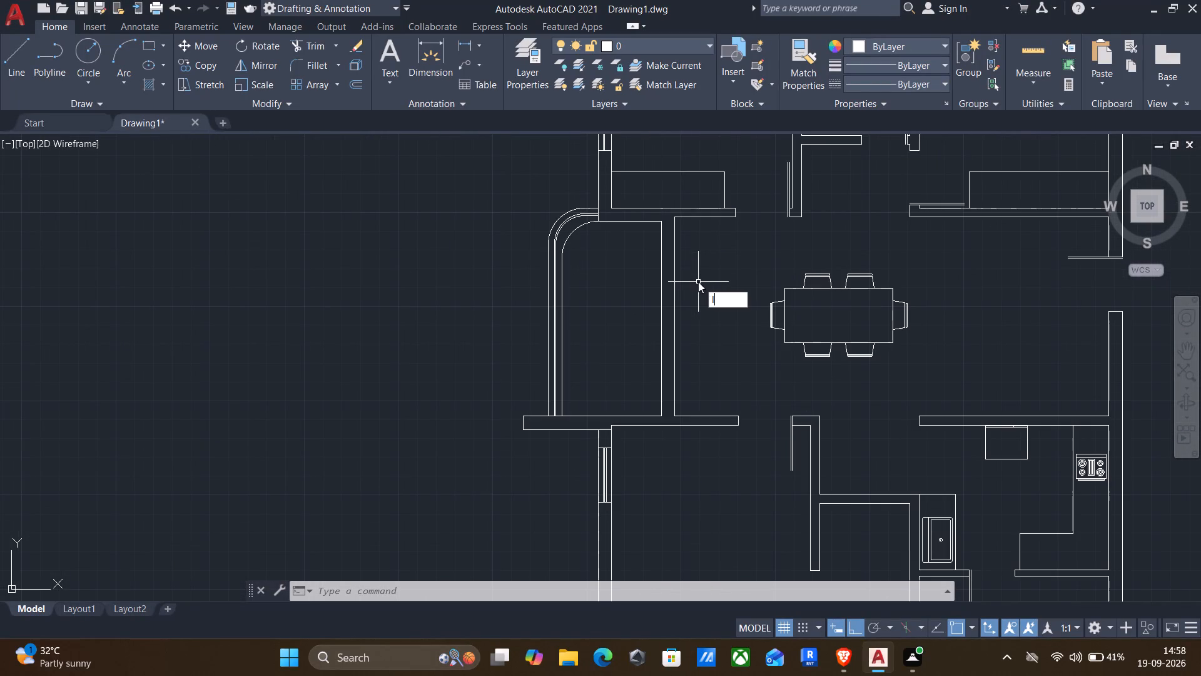
{"action": "key", "text": "Return"}
{"action": "left_click", "coordinate": [674, 318]}
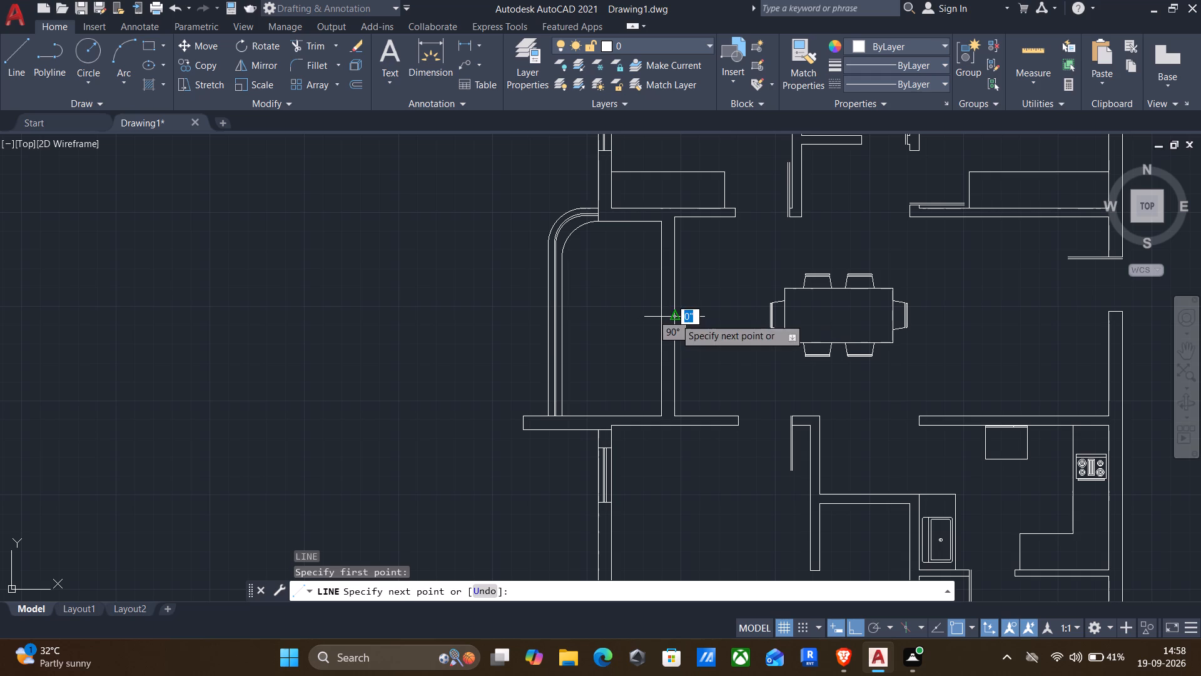
{"action": "scroll", "coordinate": [675, 318], "scroll_direction": "up", "scroll_amount": 1}
{"action": "left_click", "coordinate": [651, 315]}
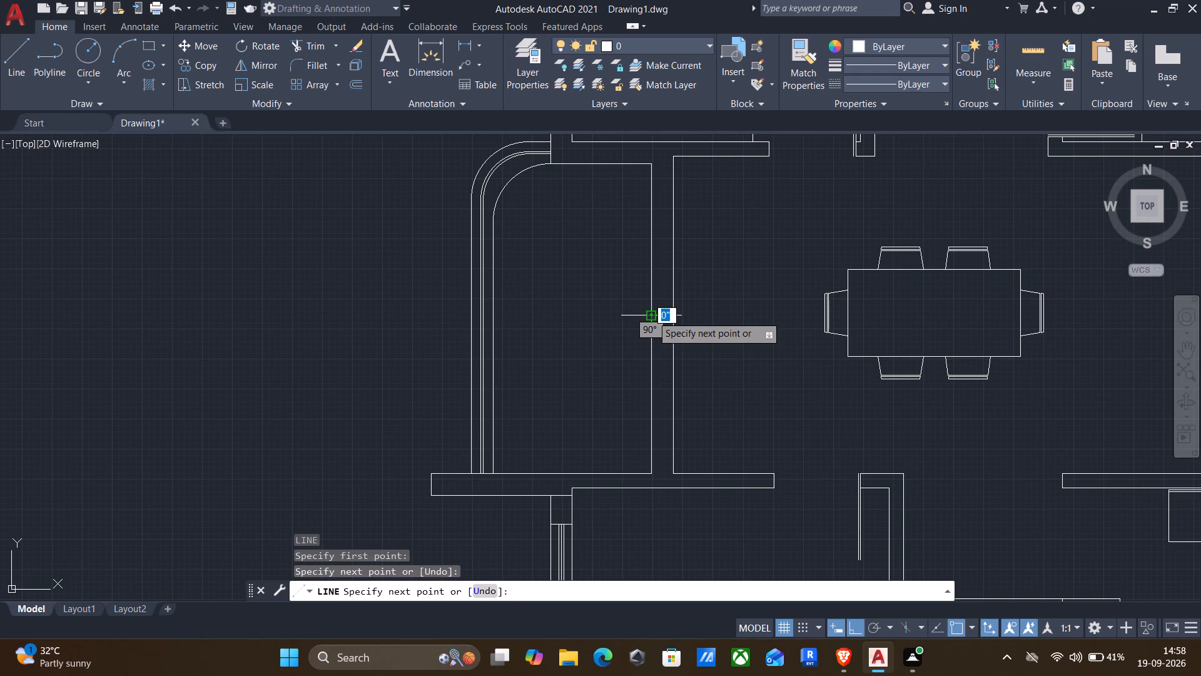
{"action": "key", "text": "Return"}
Offset the midpoint cross line 3'6" upward and 3'6" downward within the balcony wall.
{"action": "key", "text": "o"}
{"action": "key", "text": "Return"}
{"action": "left_click_drag", "start_coordinate": [667, 312], "coordinate": [674, 310]}
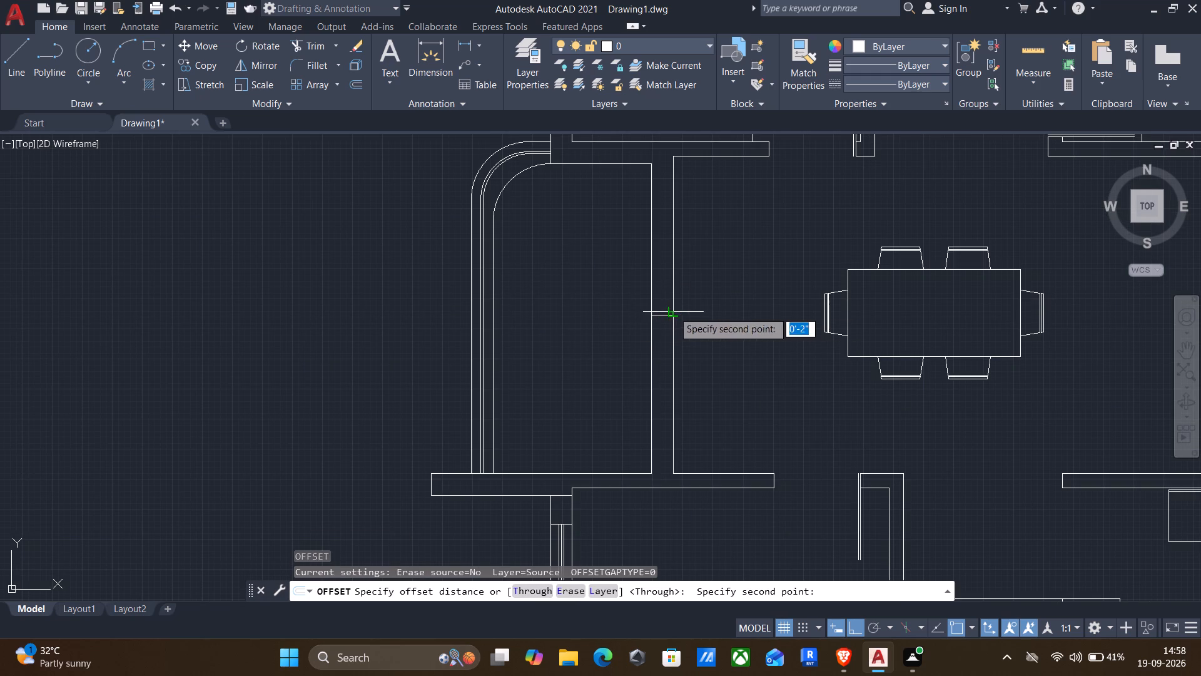
{"action": "left_click_drag", "start_coordinate": [674, 310], "coordinate": [674, 310]}
{"action": "left_click", "coordinate": [671, 280]}
{"action": "left_click", "coordinate": [660, 316]}
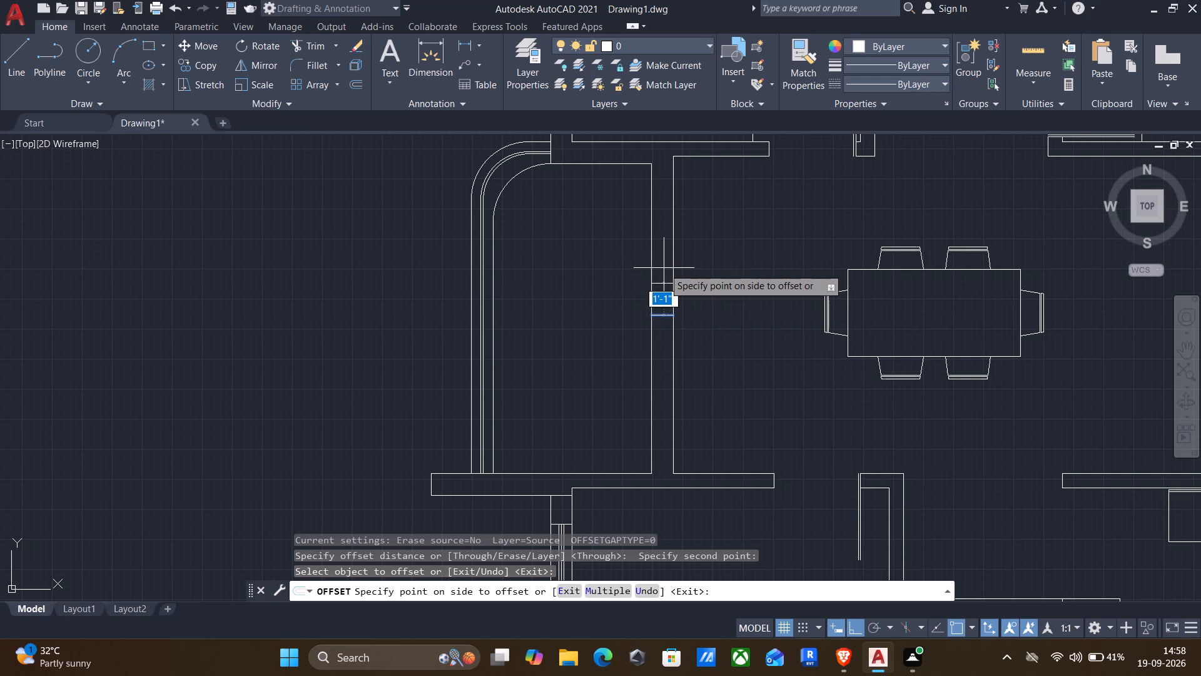
{"action": "type", "text": "3'6"}
{"action": "key", "text": "shift+quotedbl"}
{"action": "key", "text": "Return"}
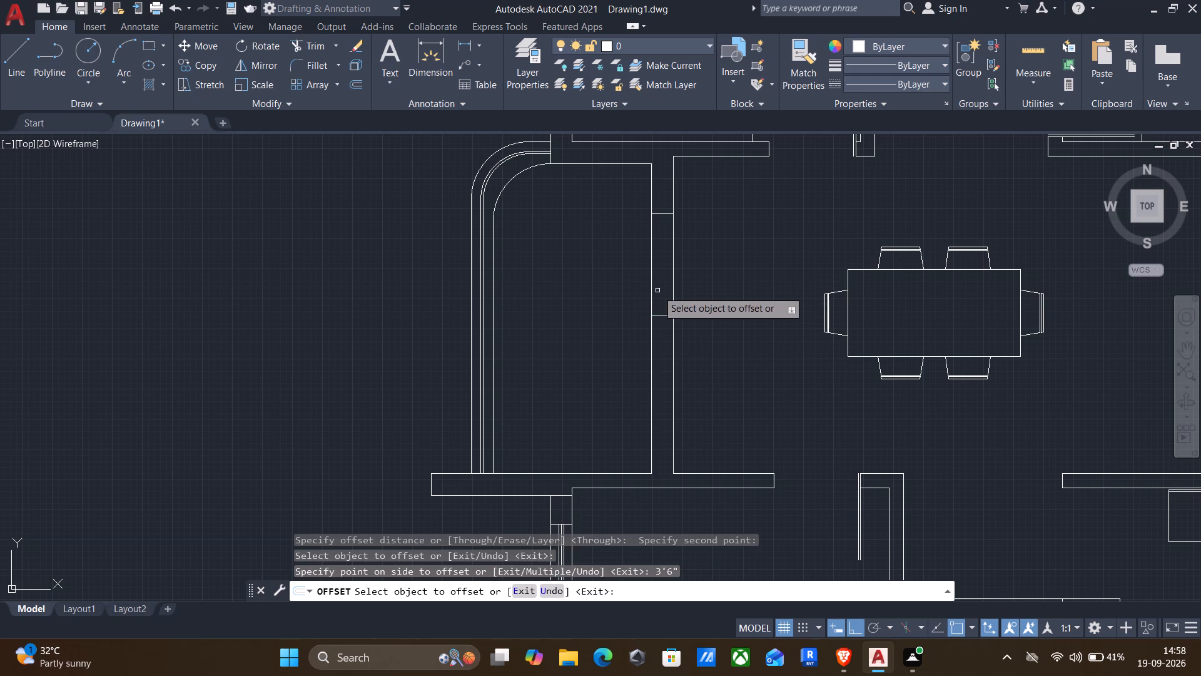
{"action": "left_click", "coordinate": [657, 315]}
{"action": "key", "text": "3"}
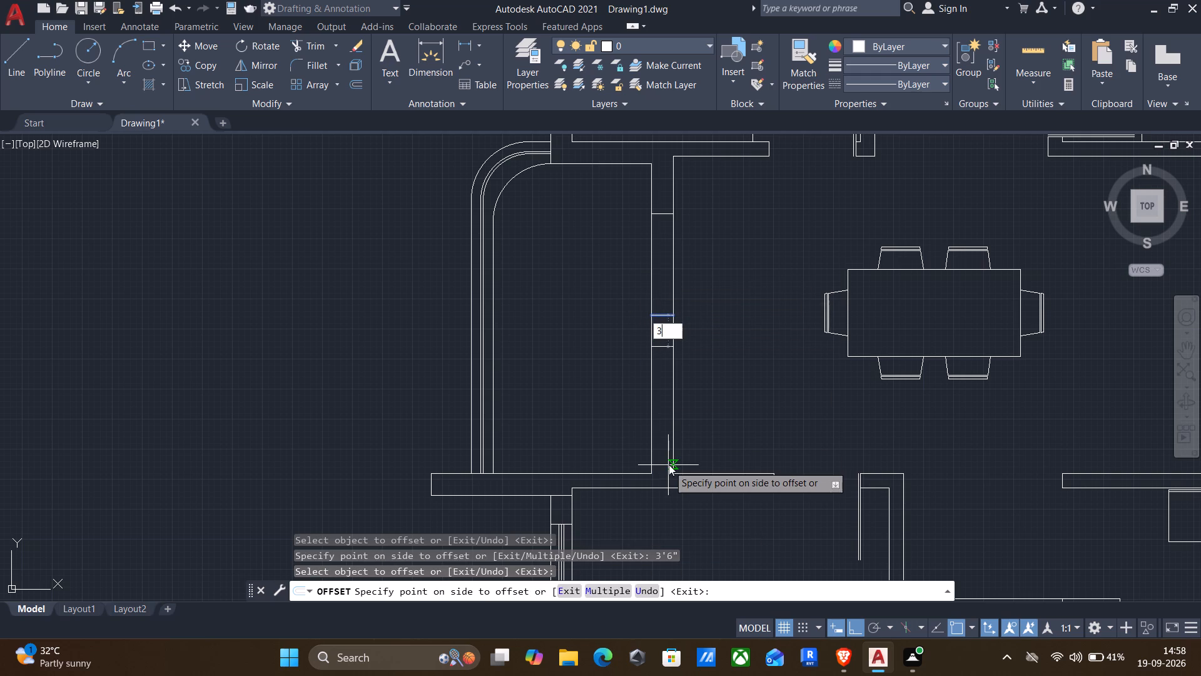
{"action": "key", "text": "apostrophe"}
{"action": "key", "text": "6"}
{"action": "key", "text": "shift+quotedbl"}
{"action": "key", "text": "Return"}
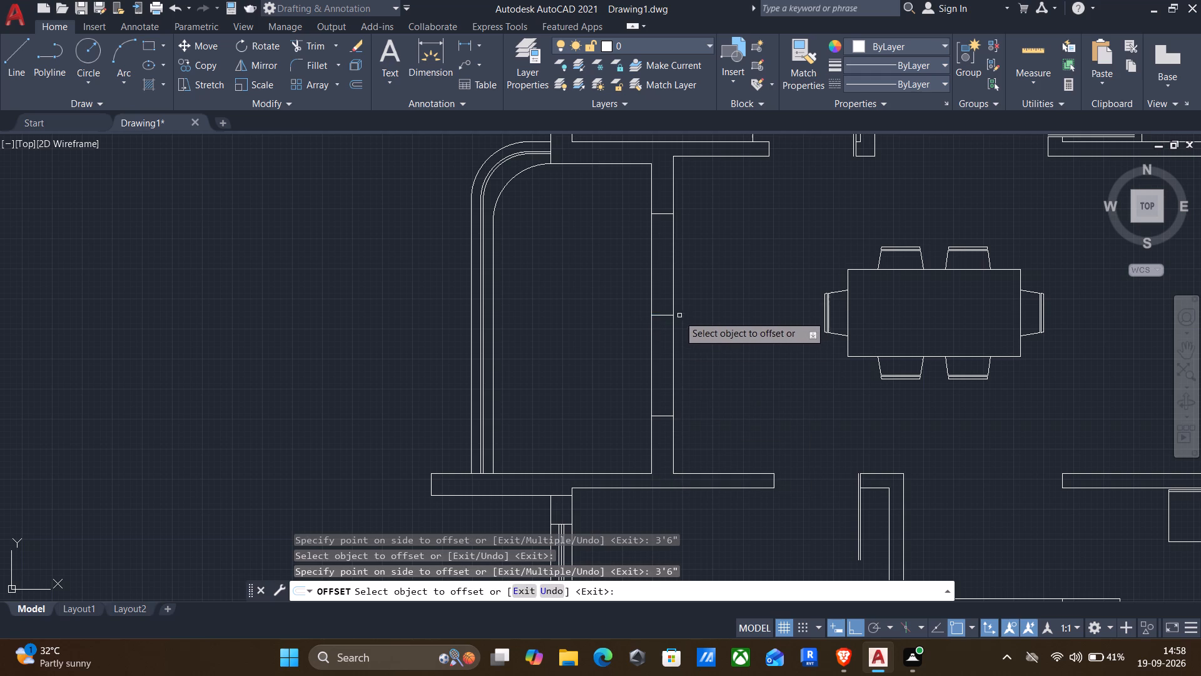
Offset the midpoint cross line 2' upward and 1'6" downward within the wall.
{"action": "left_click", "coordinate": [654, 315]}
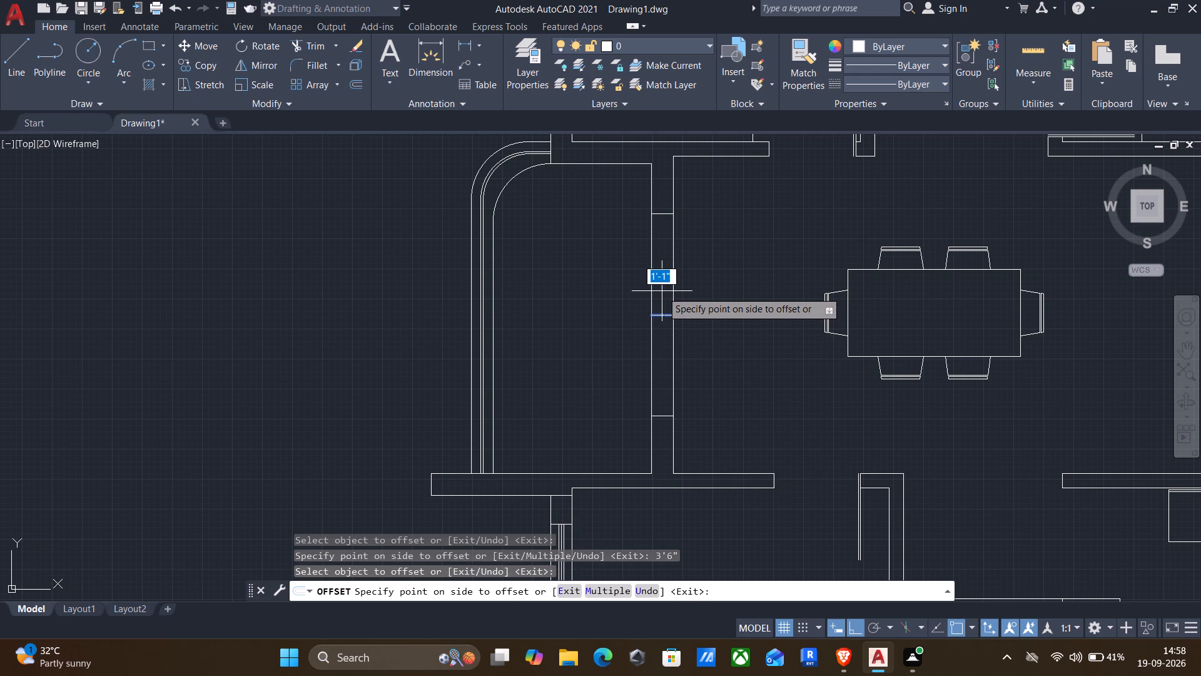
{"action": "type", "text": "2'"}
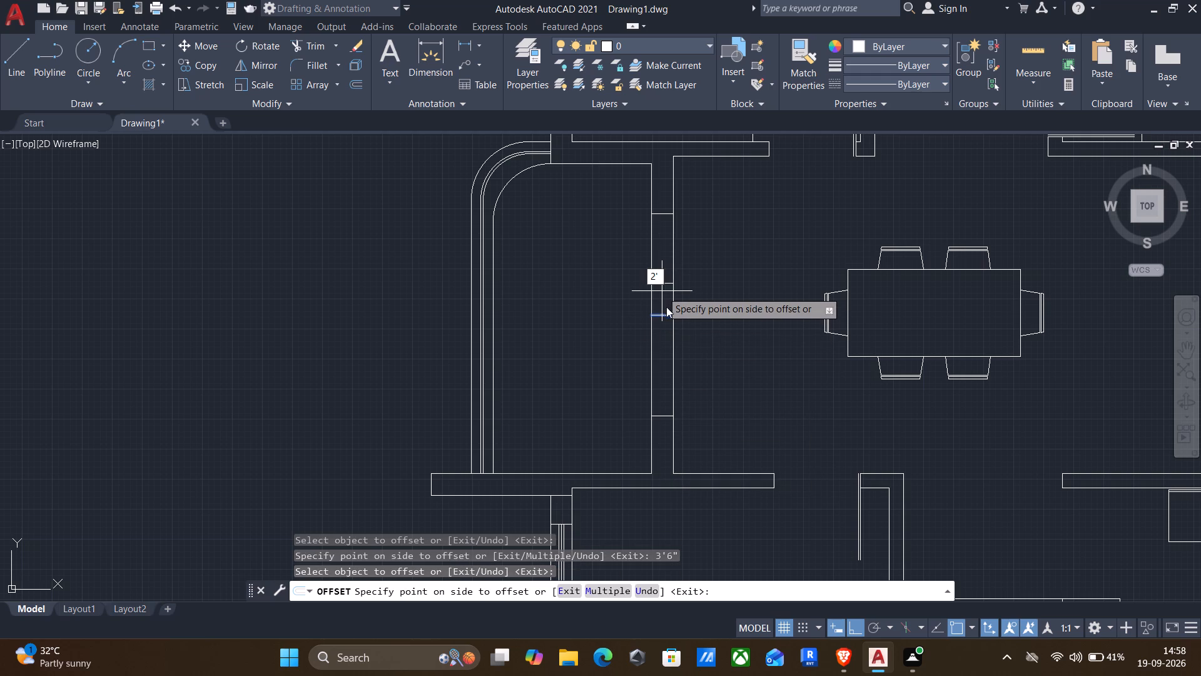
{"action": "key", "text": "Return"}
{"action": "left_click", "coordinate": [662, 316]}
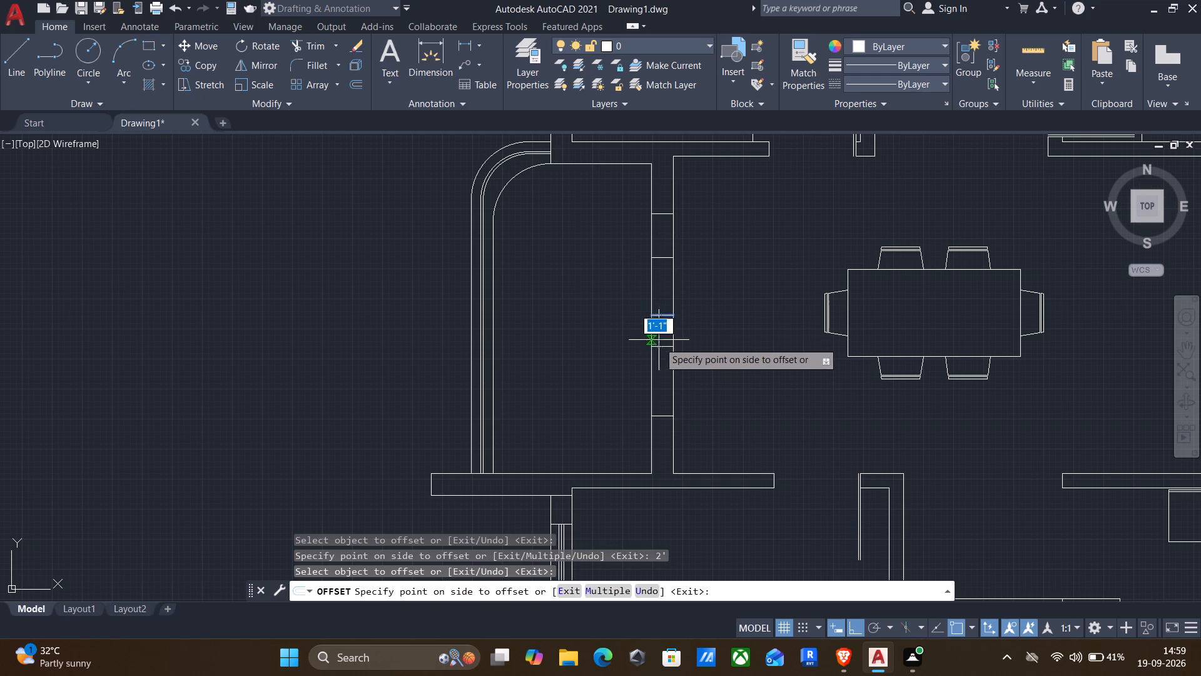
{"action": "key", "text": "1"}
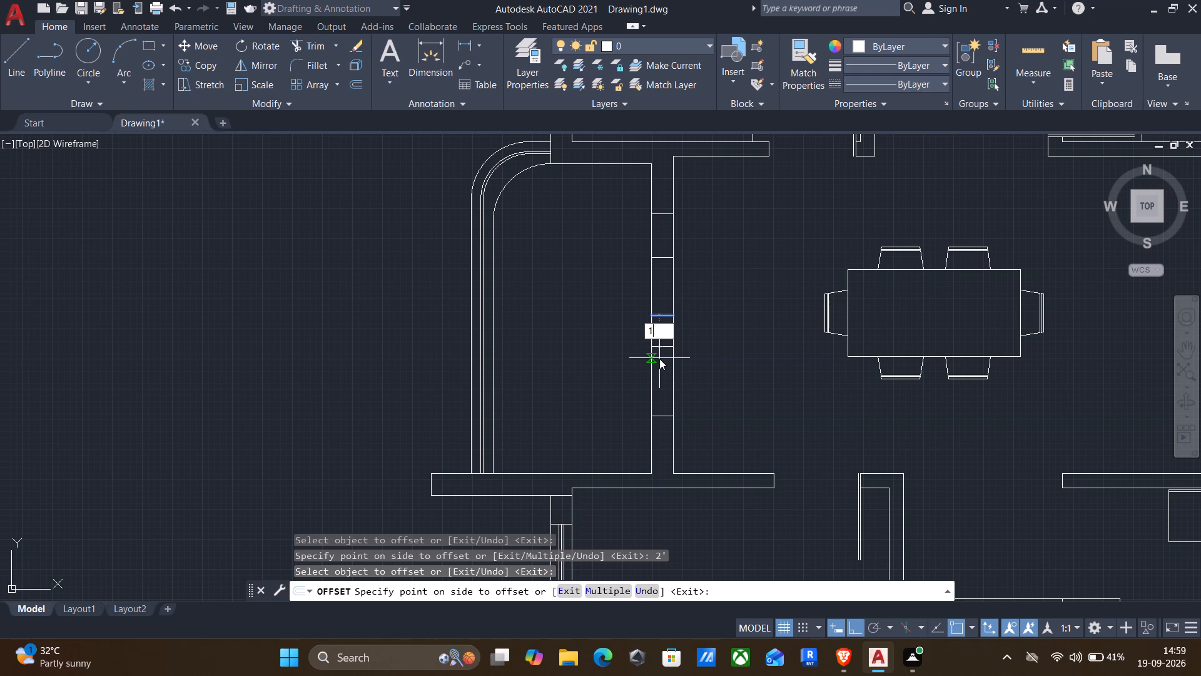
{"action": "type", "text": "'6"}
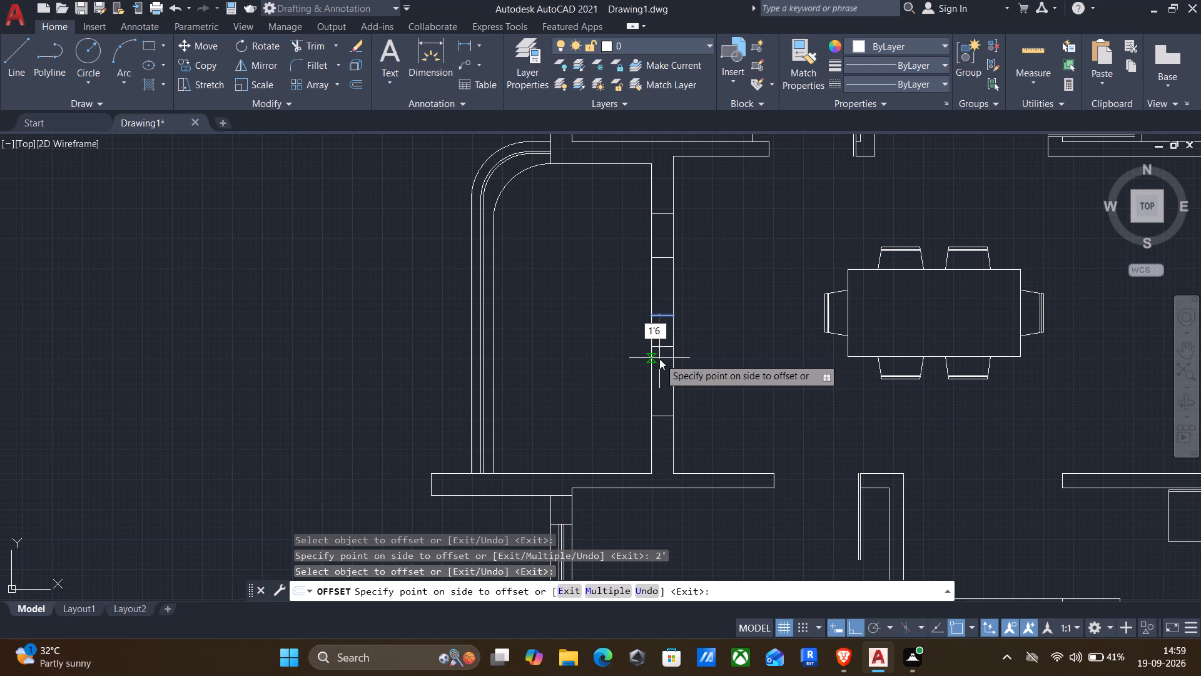
{"action": "key", "text": "shift+quotedbl"}
{"action": "key", "text": "Return"}
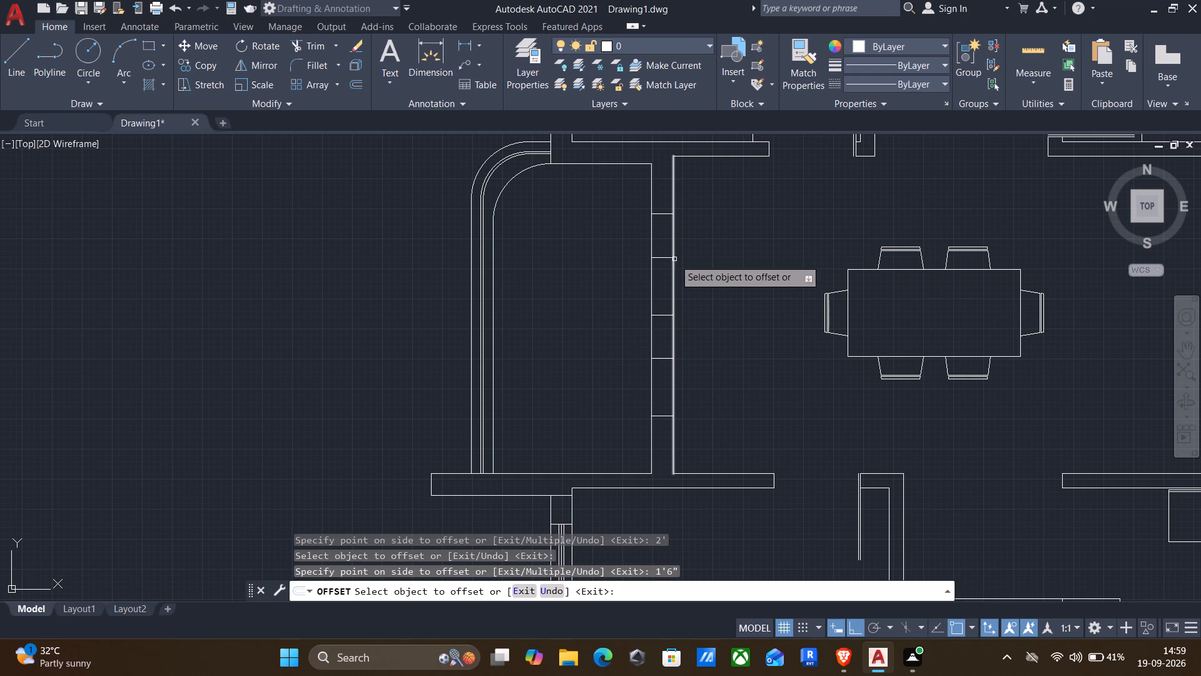
Offset the cross line 2' above the midpoint by 6" downward and finish the Offset command.
{"action": "left_click", "coordinate": [657, 257]}
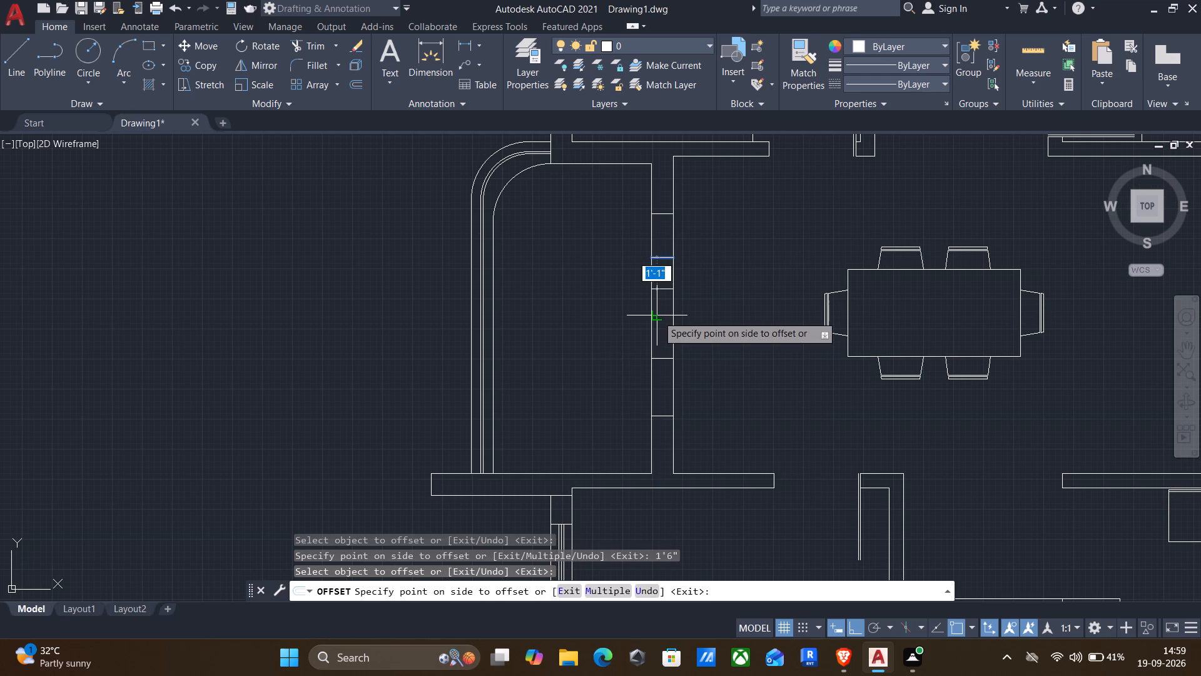
{"action": "key", "text": "6"}
{"action": "key", "text": "shift+quotedbl"}
{"action": "key", "text": "Return"}
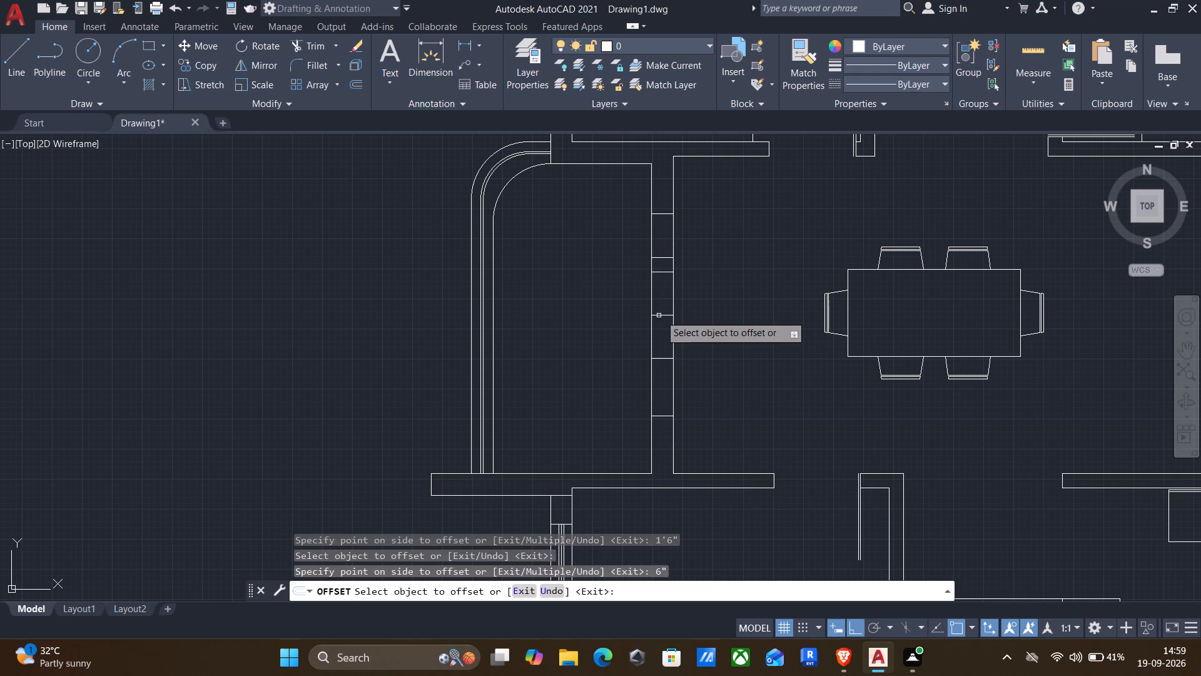
{"action": "key", "text": "Return"}
Delete the cross line 2' above the midpoint and the original midpoint cross line.
{"action": "left_click", "coordinate": [668, 267]}
{"action": "left_click", "coordinate": [660, 250]}
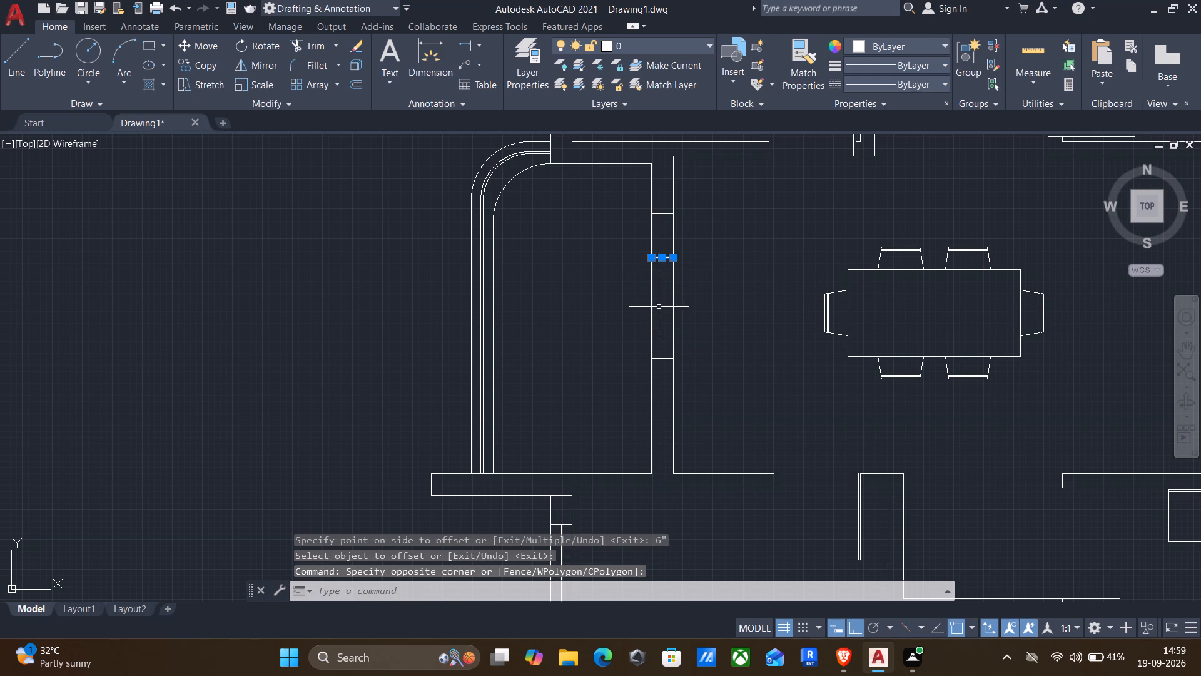
{"action": "left_click", "coordinate": [661, 320]}
{"action": "left_click", "coordinate": [657, 312]}
{"action": "key", "text": "Delete"}
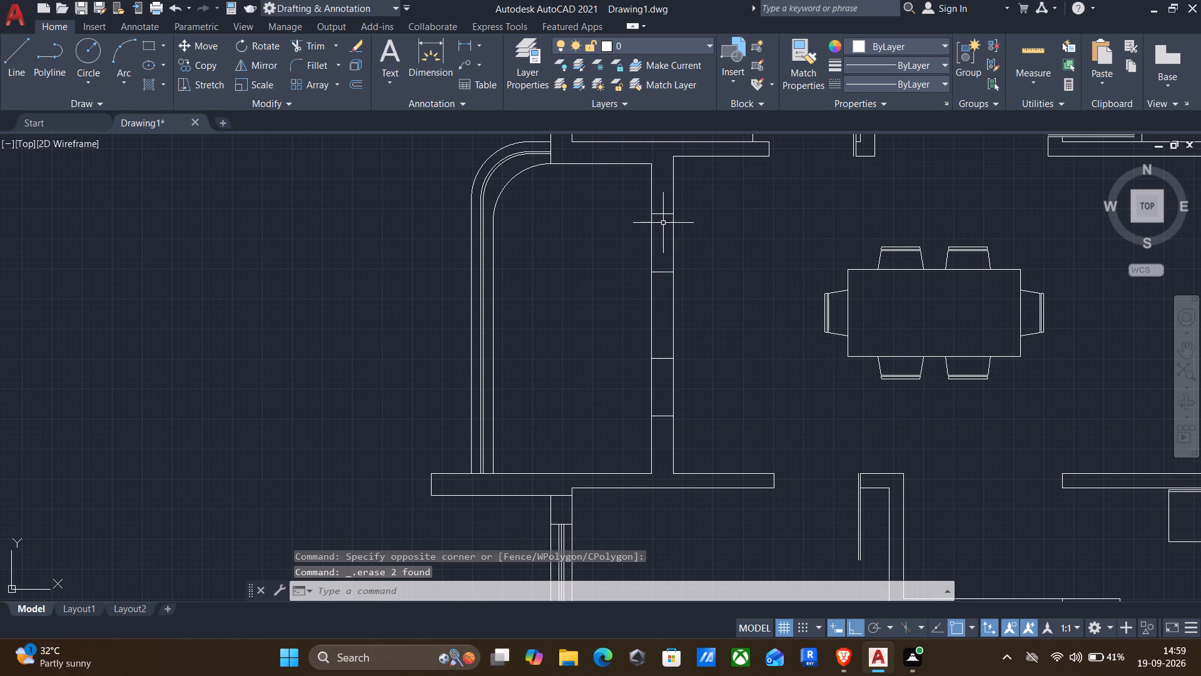
Draw a vertical centre line inside the wall from the uppermost cross line's midpoint to the lowermost cross line.
{"action": "key", "text": "l"}
{"action": "key", "text": "Return"}
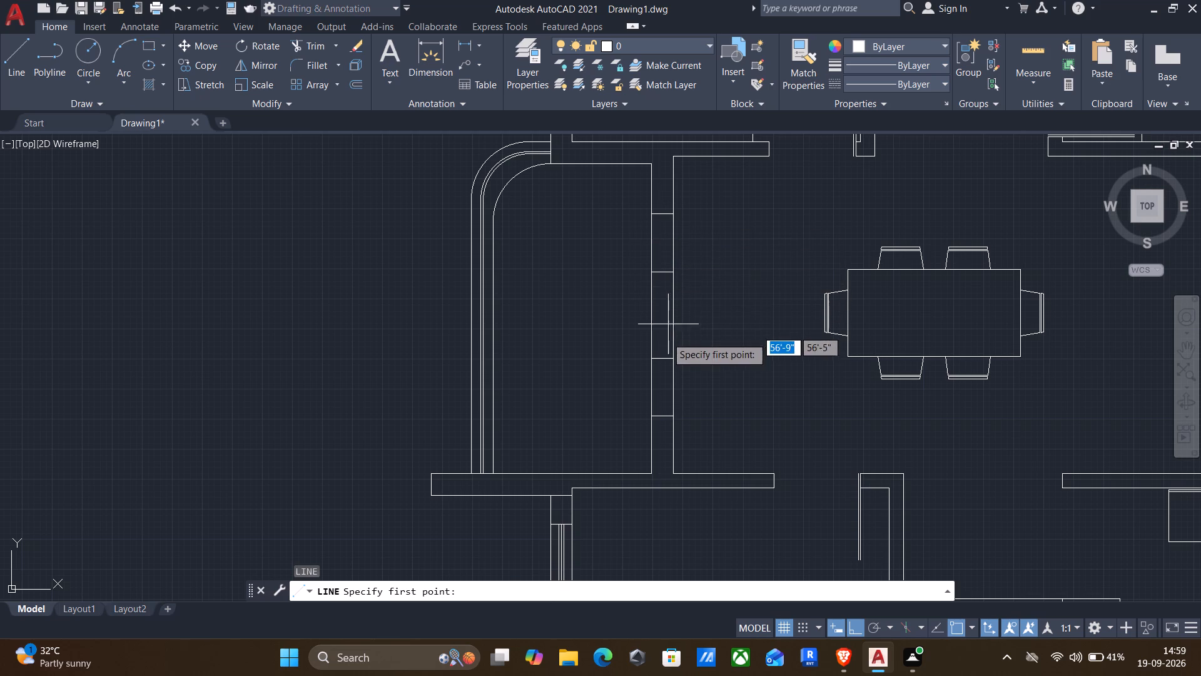
{"action": "left_click", "coordinate": [662, 218]}
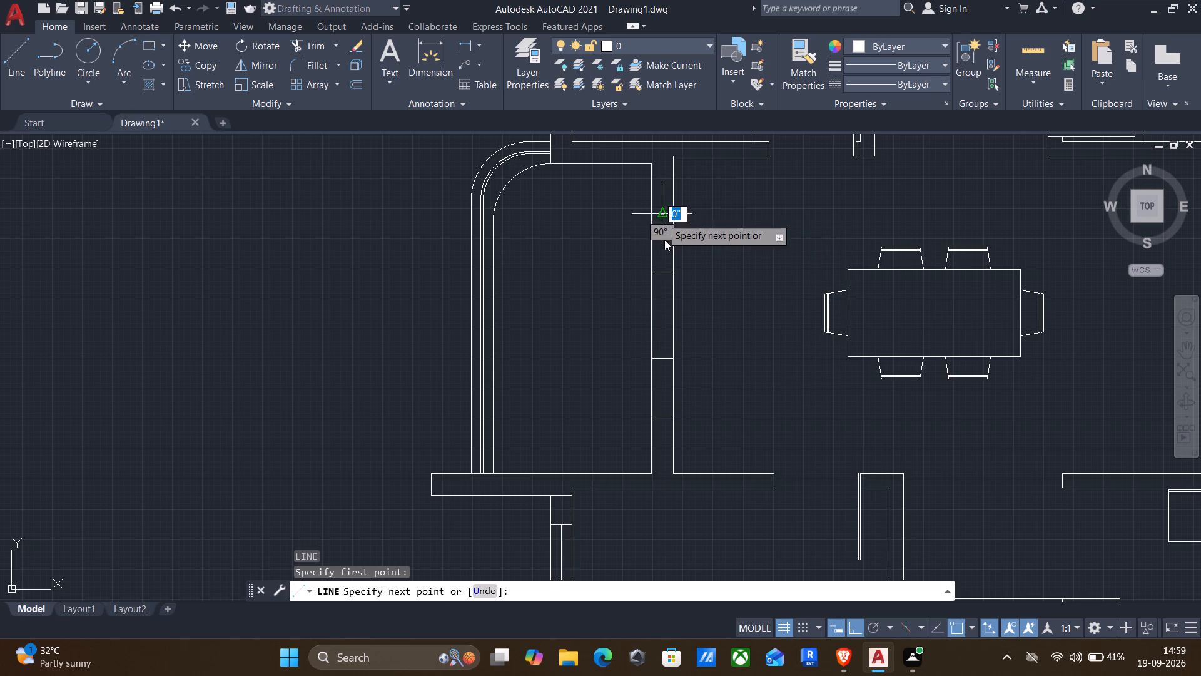
{"action": "left_click", "coordinate": [664, 412]}
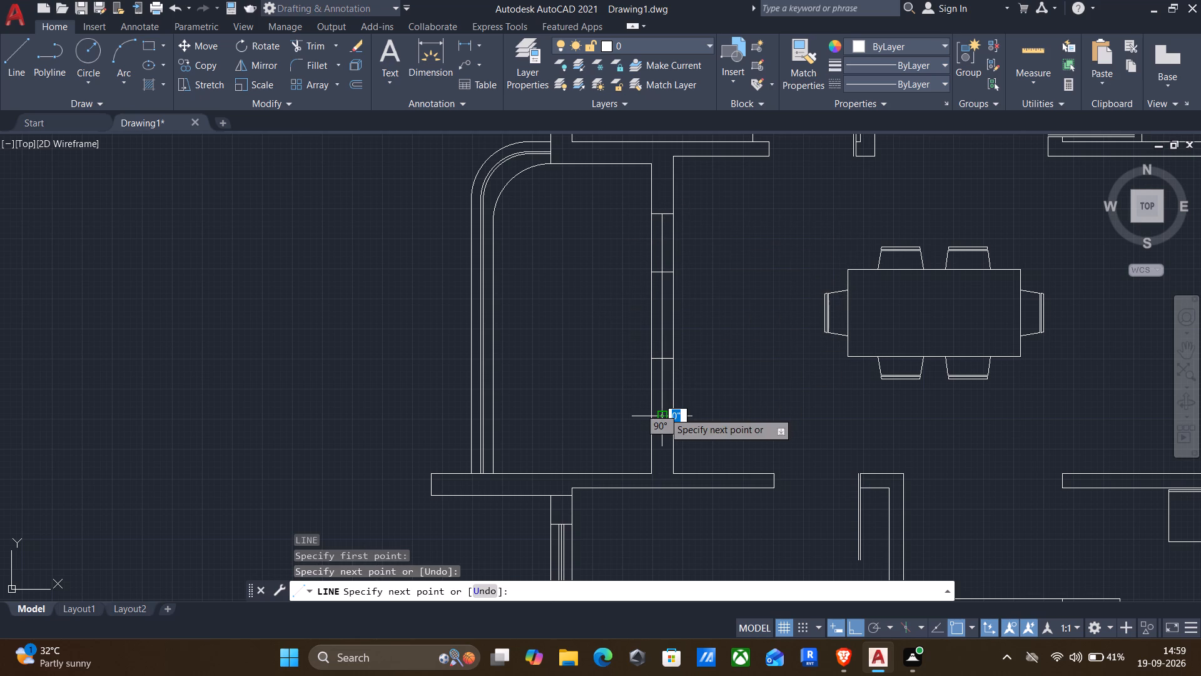
{"action": "key", "text": "Return"}
Offset the opening's vertical centre line 1" toward the balcony and 1" toward the dining area.
{"action": "key", "text": "o"}
{"action": "key", "text": "Return"}
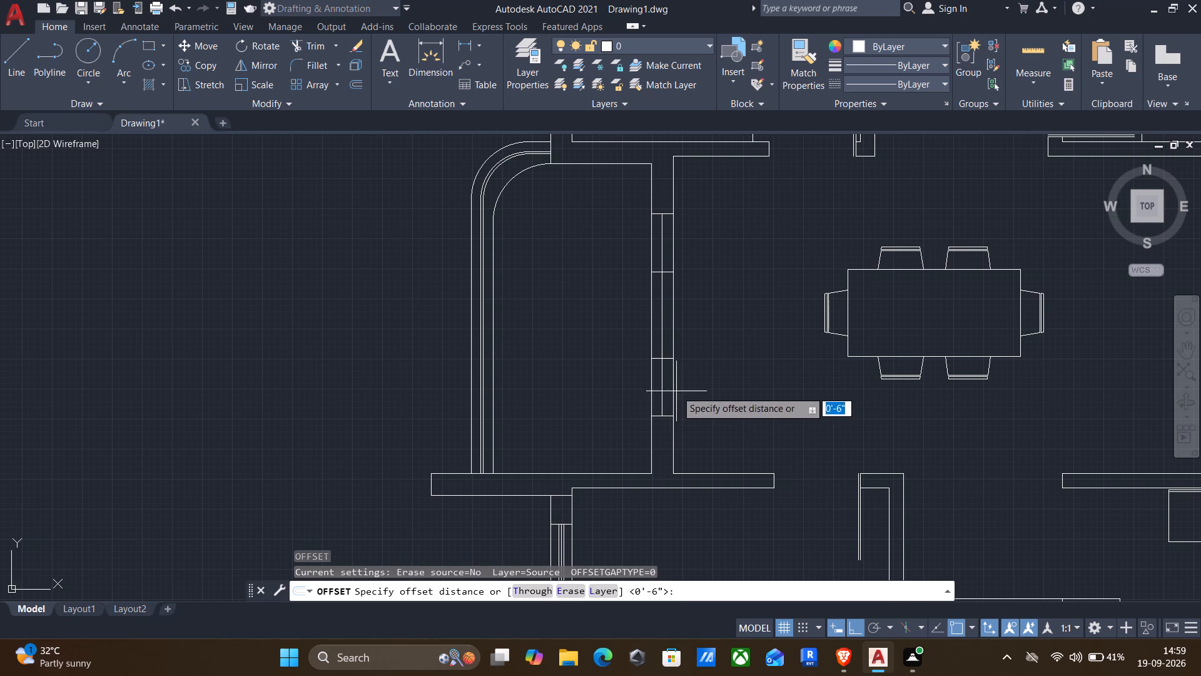
{"action": "left_click", "coordinate": [667, 357]}
{"action": "left_click", "coordinate": [628, 375]}
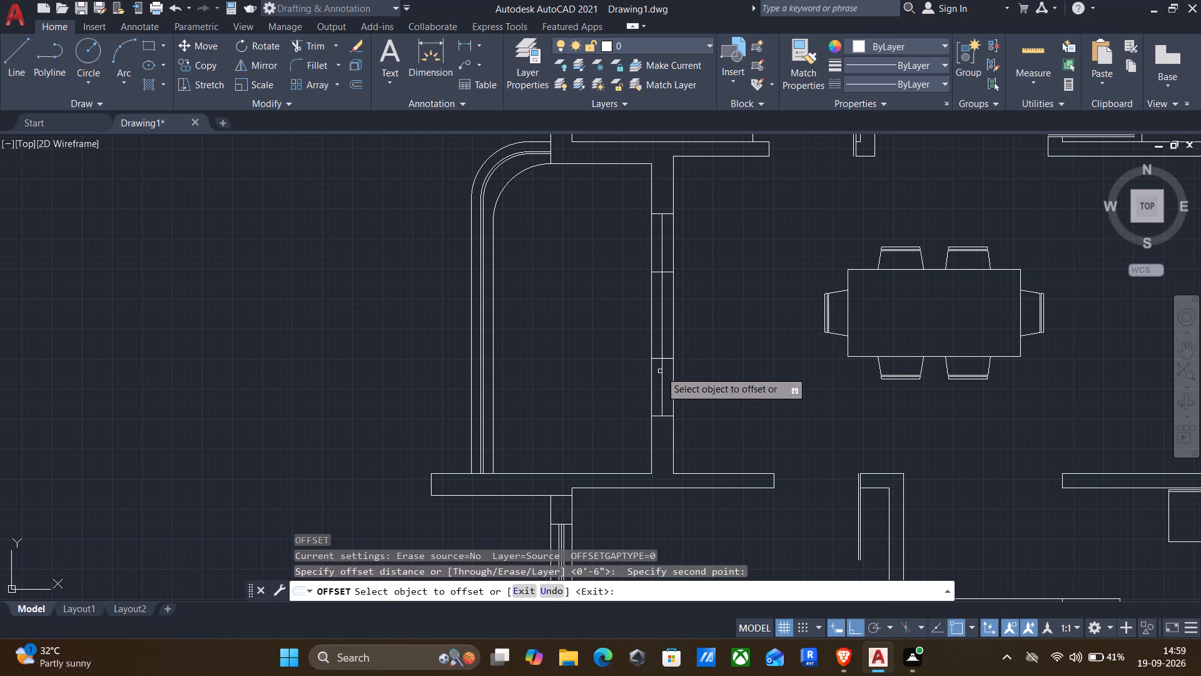
{"action": "left_click", "coordinate": [661, 371]}
{"action": "key", "text": "1"}
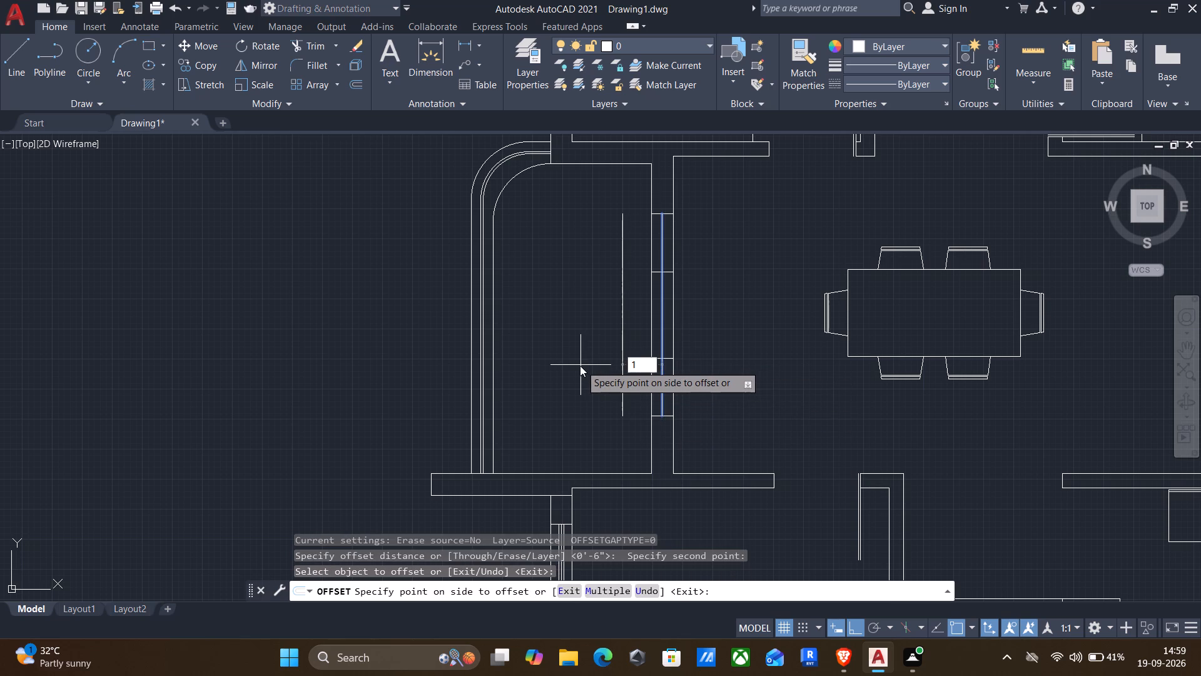
{"action": "key", "text": "shift+quotedbl"}
{"action": "key", "text": "Return"}
{"action": "scroll", "coordinate": [666, 377], "scroll_direction": "up", "scroll_amount": 3}
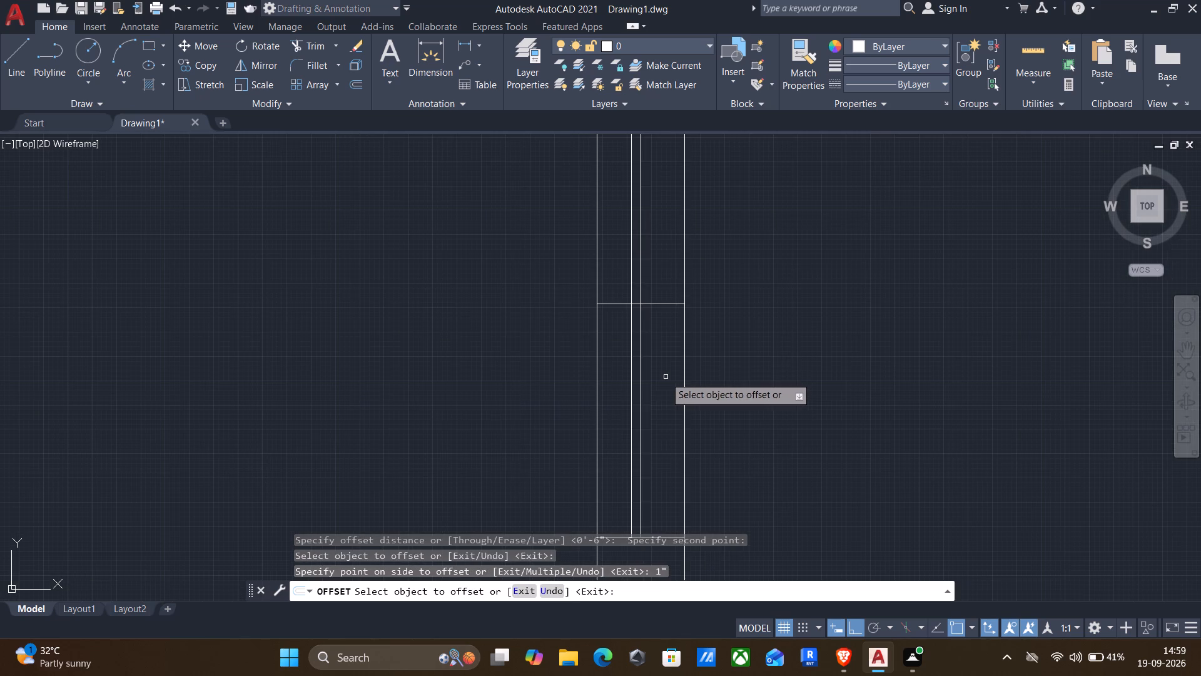
{"action": "left_click", "coordinate": [640, 384]}
{"action": "key", "text": "1"}
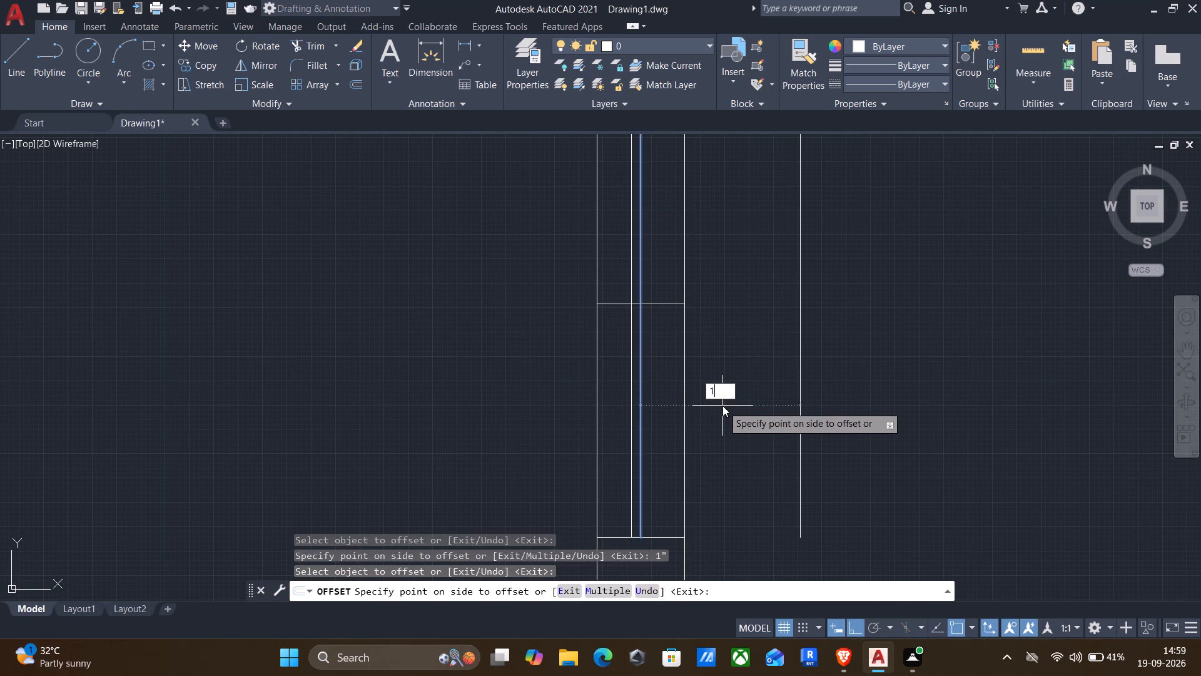
{"action": "key", "text": "shift+quotedbl"}
{"action": "key", "text": "Return"}
{"action": "key", "text": "Return"}
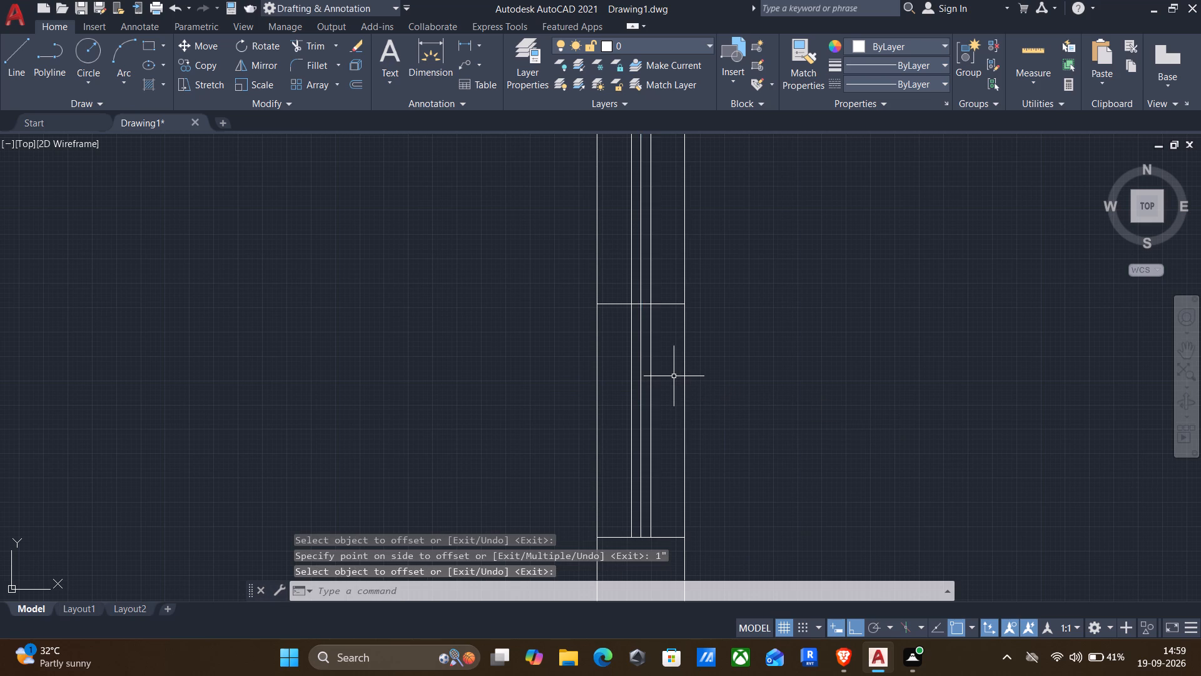
Trim the dining-side offset line out of the opening's lower panel.
{"action": "key", "text": "t"}
{"action": "key", "text": "r"}
{"action": "key", "text": "Return"}
{"action": "scroll", "coordinate": [666, 396], "scroll_direction": "up", "scroll_amount": 2}
{"action": "left_click_drag", "start_coordinate": [612, 451], "coordinate": [637, 443]}
{"action": "scroll", "coordinate": [637, 443], "scroll_direction": "down", "scroll_amount": 2}
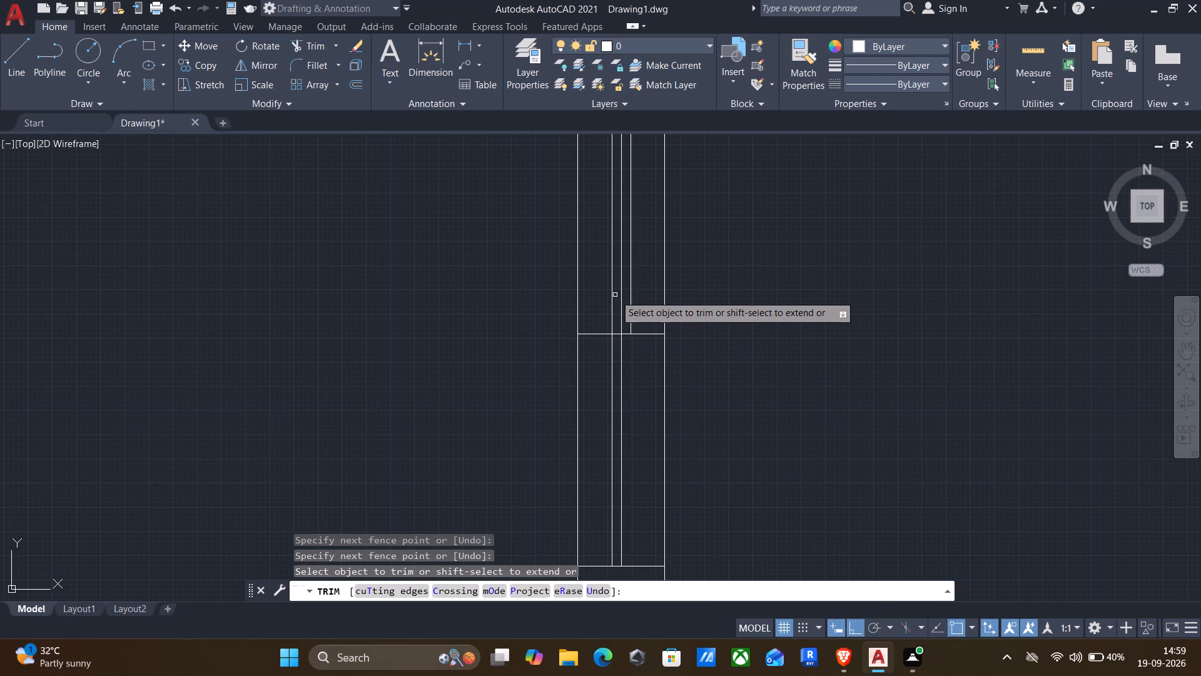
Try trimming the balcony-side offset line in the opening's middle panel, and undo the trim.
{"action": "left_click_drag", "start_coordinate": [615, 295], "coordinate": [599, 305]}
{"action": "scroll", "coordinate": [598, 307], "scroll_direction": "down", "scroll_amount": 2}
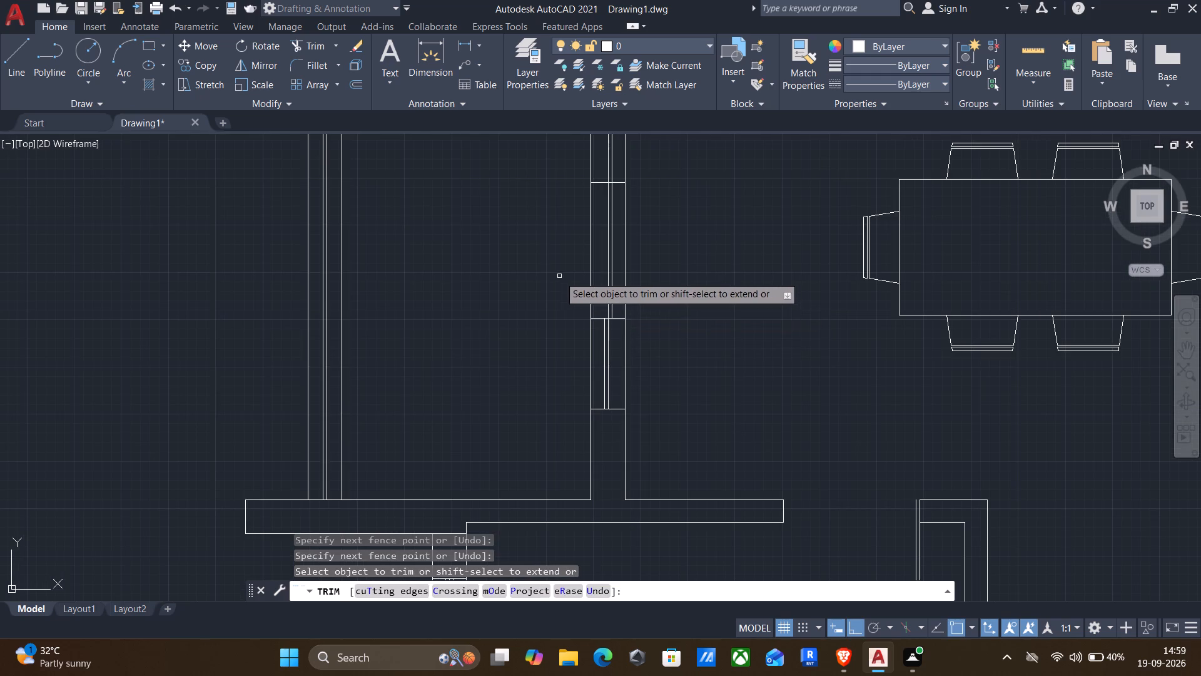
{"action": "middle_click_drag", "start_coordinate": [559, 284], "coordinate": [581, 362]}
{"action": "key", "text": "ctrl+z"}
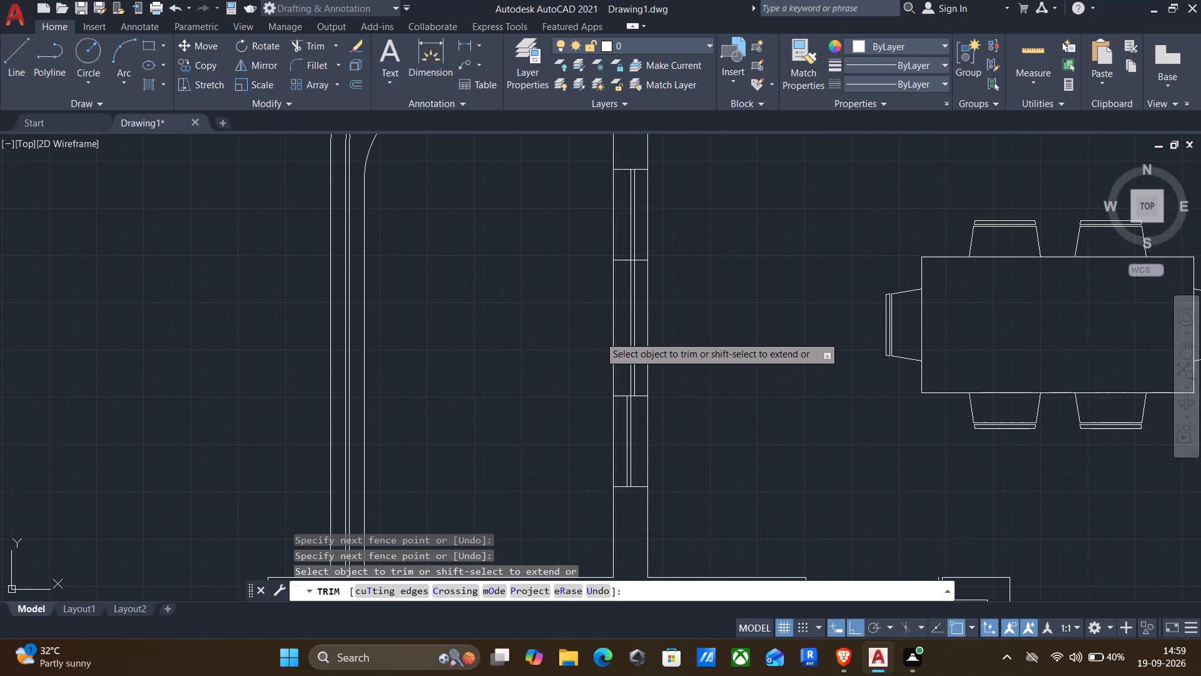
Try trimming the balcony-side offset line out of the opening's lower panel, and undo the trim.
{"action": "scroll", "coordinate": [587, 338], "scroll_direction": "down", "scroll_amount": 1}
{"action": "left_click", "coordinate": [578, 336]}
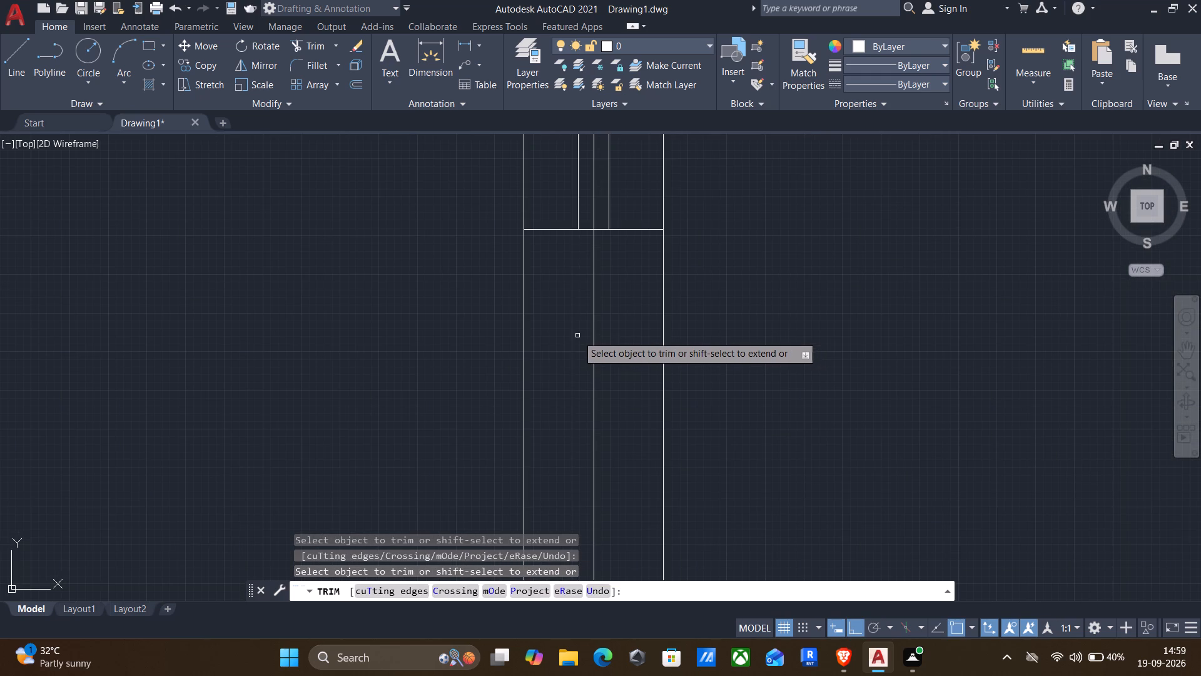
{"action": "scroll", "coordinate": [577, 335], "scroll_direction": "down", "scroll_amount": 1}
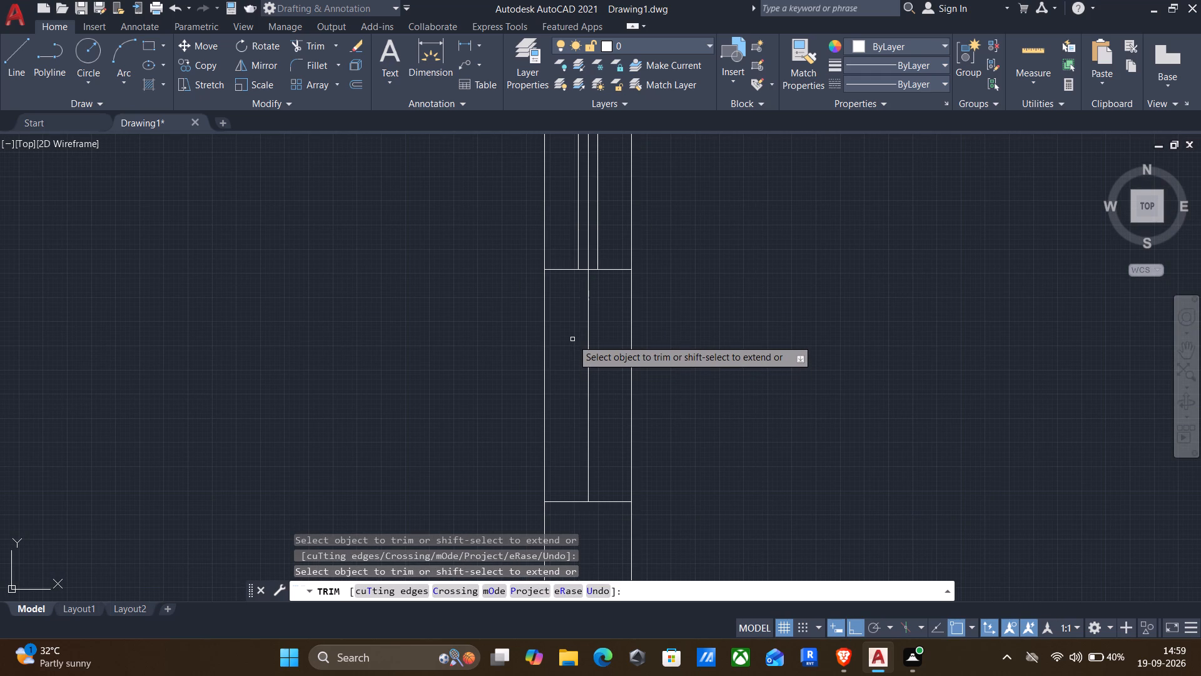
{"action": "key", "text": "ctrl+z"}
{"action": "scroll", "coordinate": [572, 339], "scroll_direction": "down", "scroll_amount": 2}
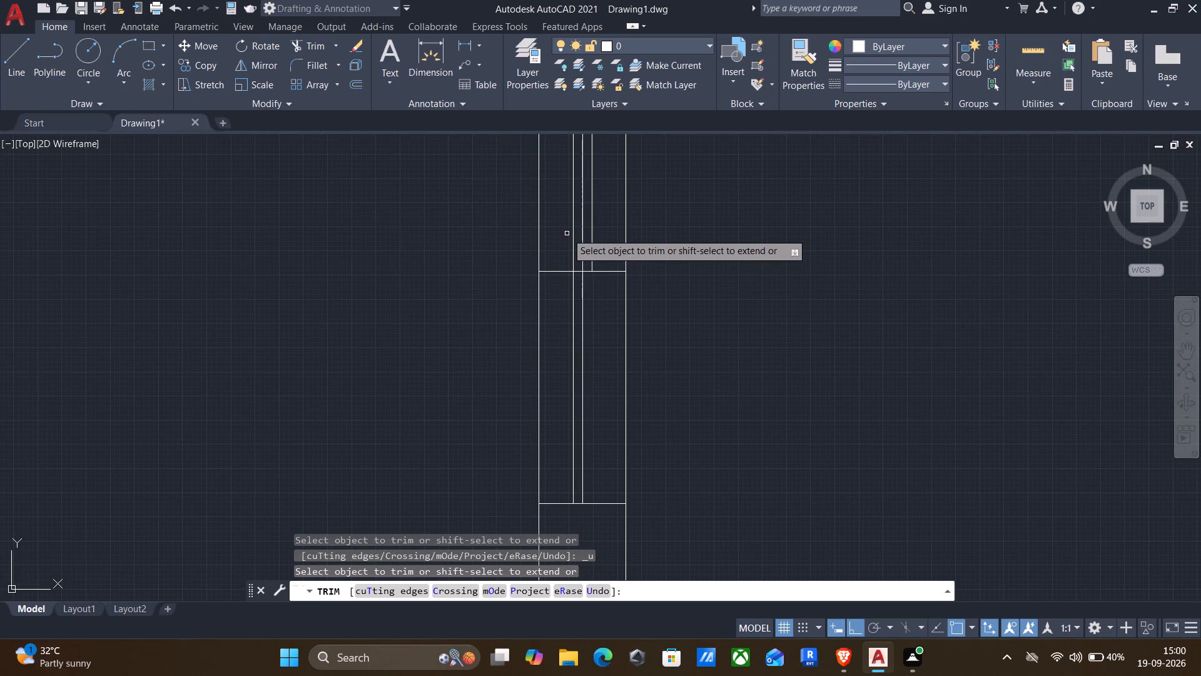
Trim the balcony-side offset line out of the opening's middle panel and the dining-side offset line out of its upper panel.
{"action": "scroll", "coordinate": [552, 223], "scroll_direction": "down", "scroll_amount": 1}
{"action": "middle_click_drag", "start_coordinate": [492, 207], "coordinate": [492, 208]}
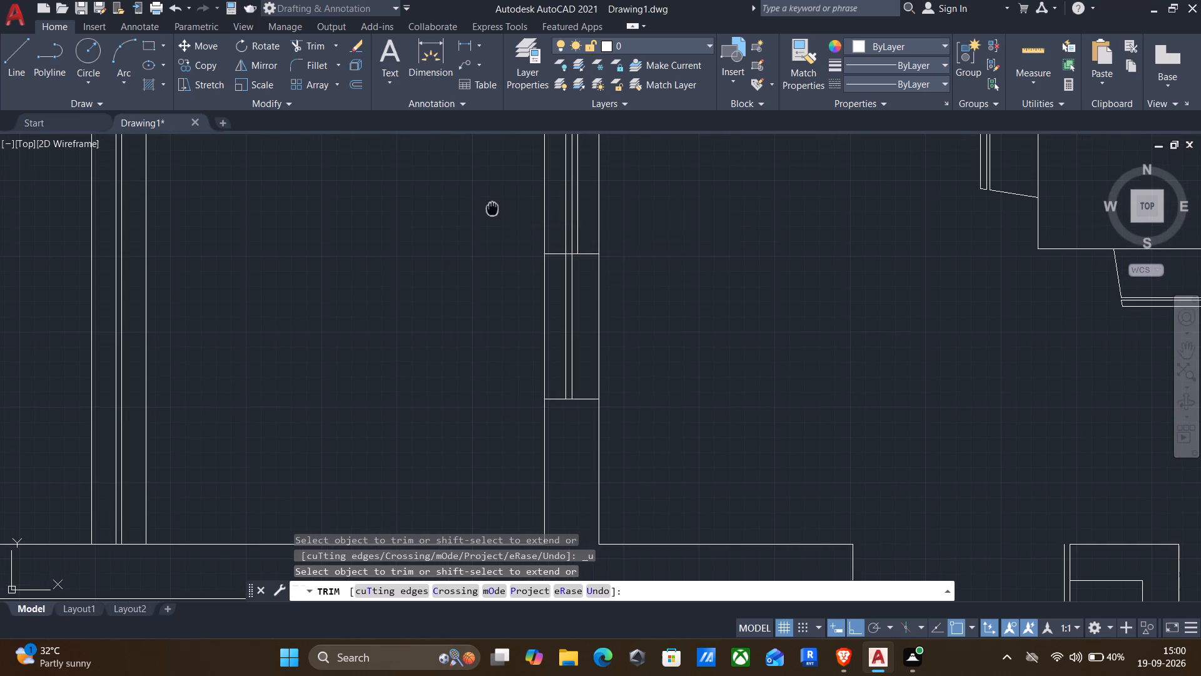
{"action": "middle_click_drag", "start_coordinate": [492, 208], "coordinate": [549, 374]}
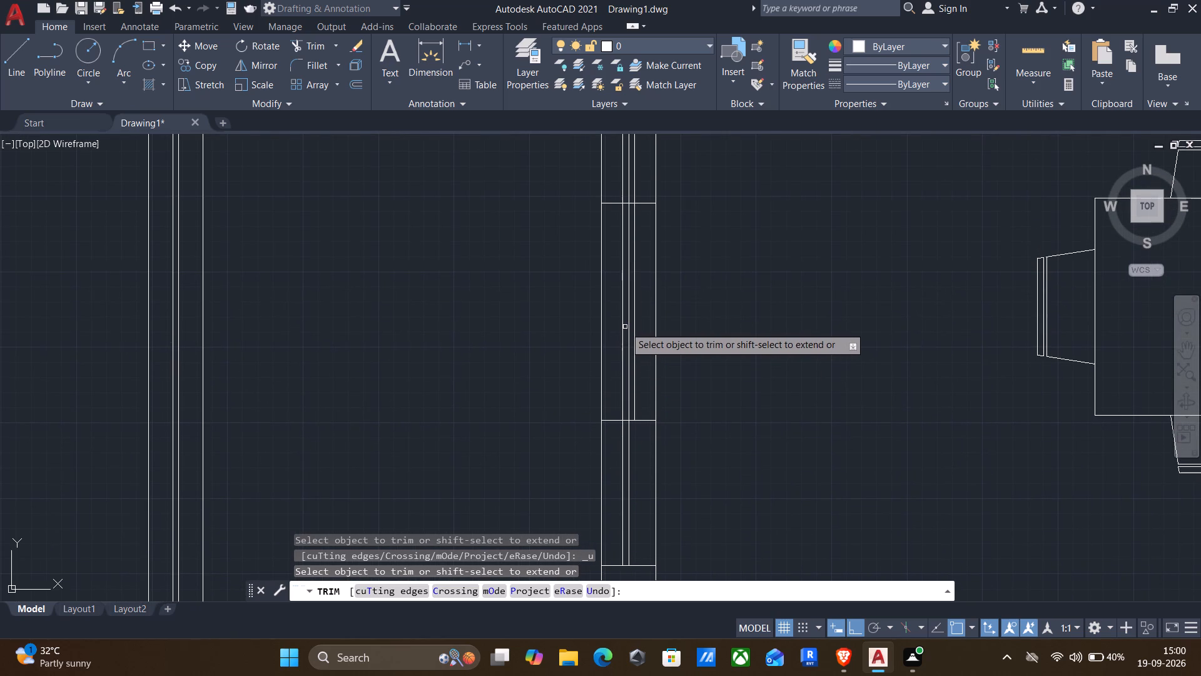
{"action": "left_click", "coordinate": [620, 322]}
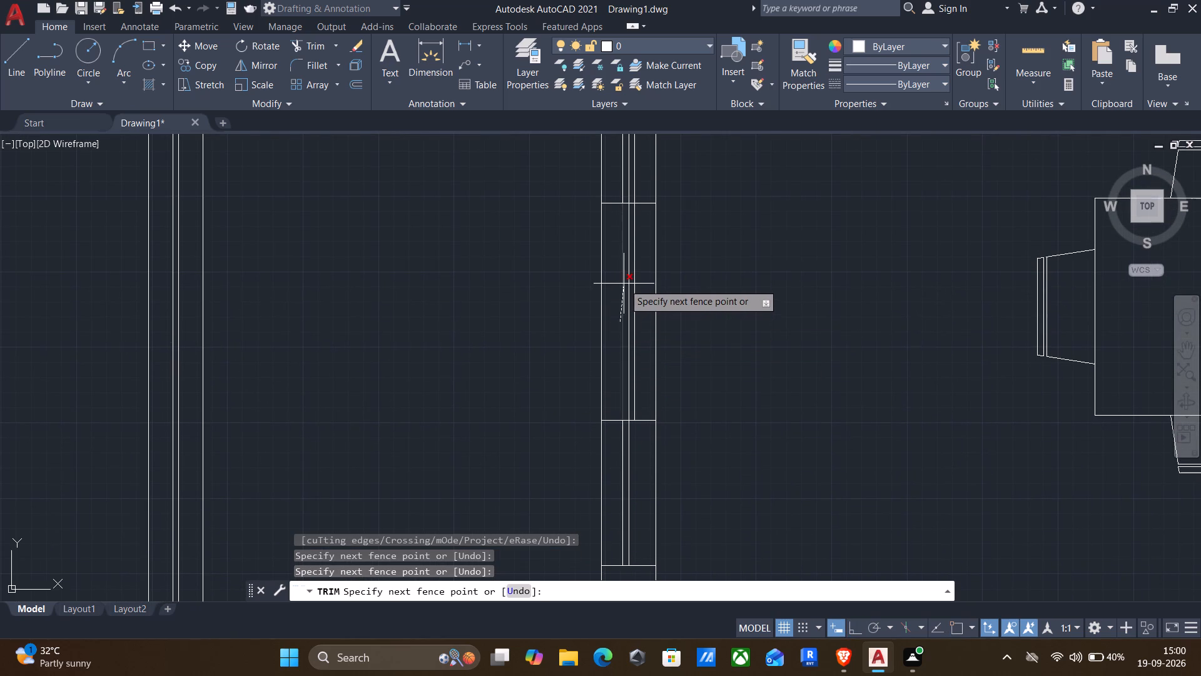
{"action": "left_click", "coordinate": [624, 284]}
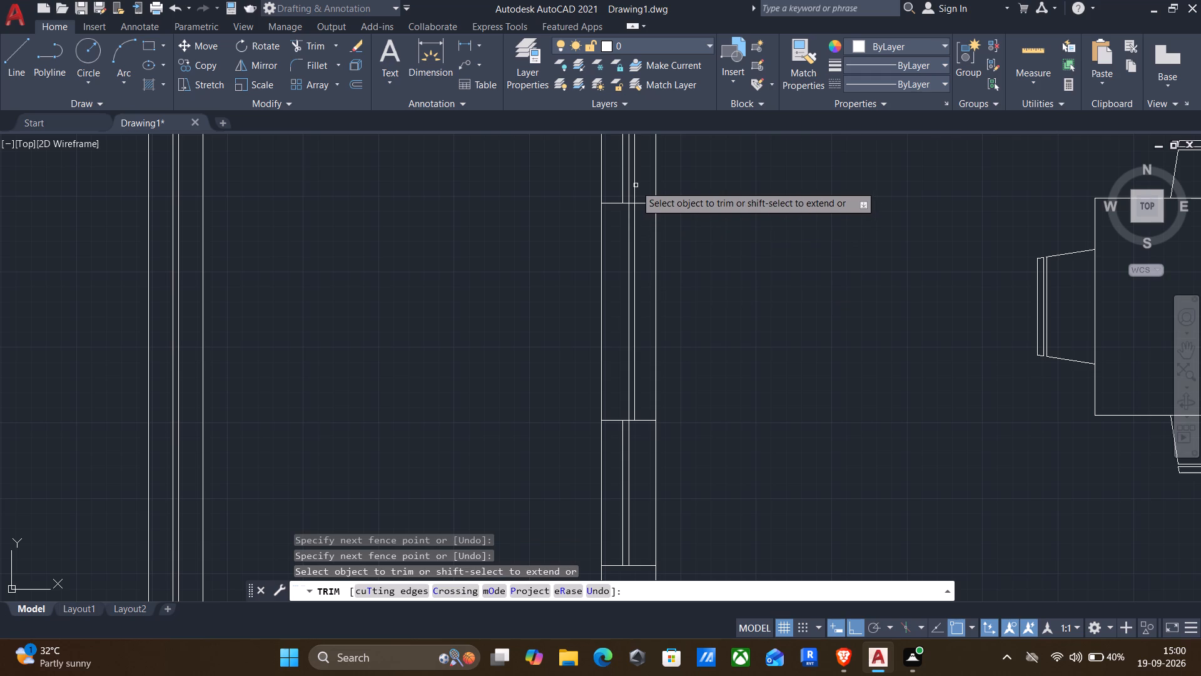
{"action": "left_click", "coordinate": [635, 185]}
Trim both cross lines between the opening's panels back to the panel lines, on the balcony and dining sides.
{"action": "left_click_drag", "start_coordinate": [615, 208], "coordinate": [608, 192]}
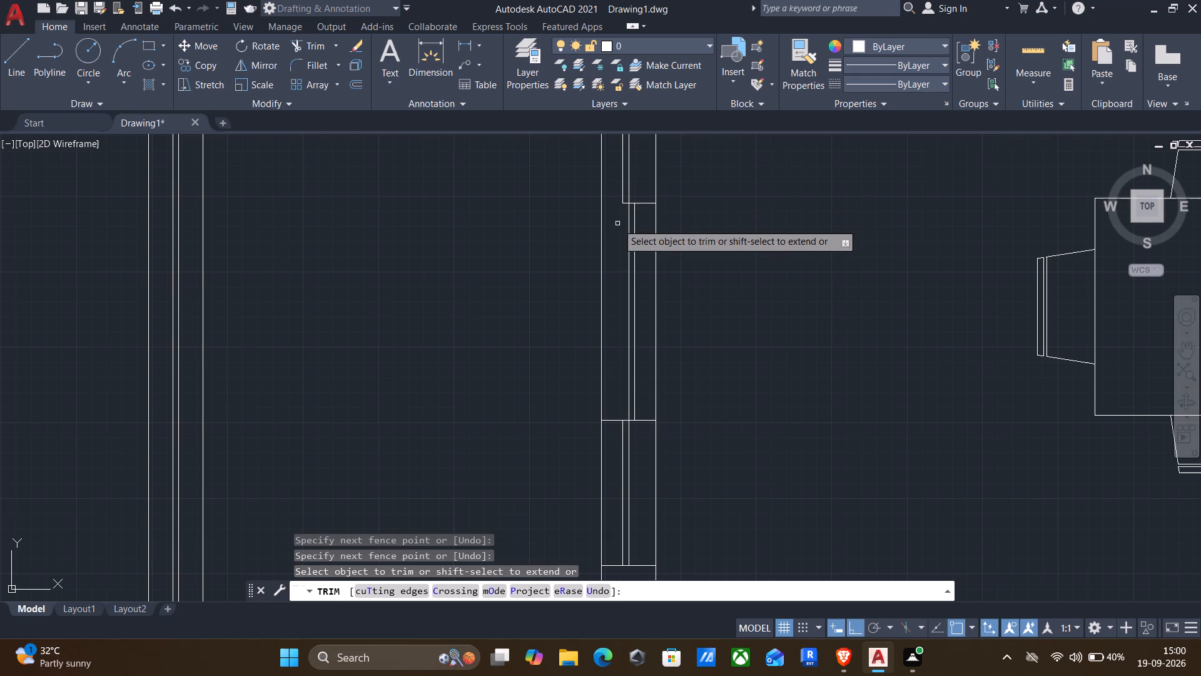
{"action": "left_click_drag", "start_coordinate": [646, 217], "coordinate": [649, 188]}
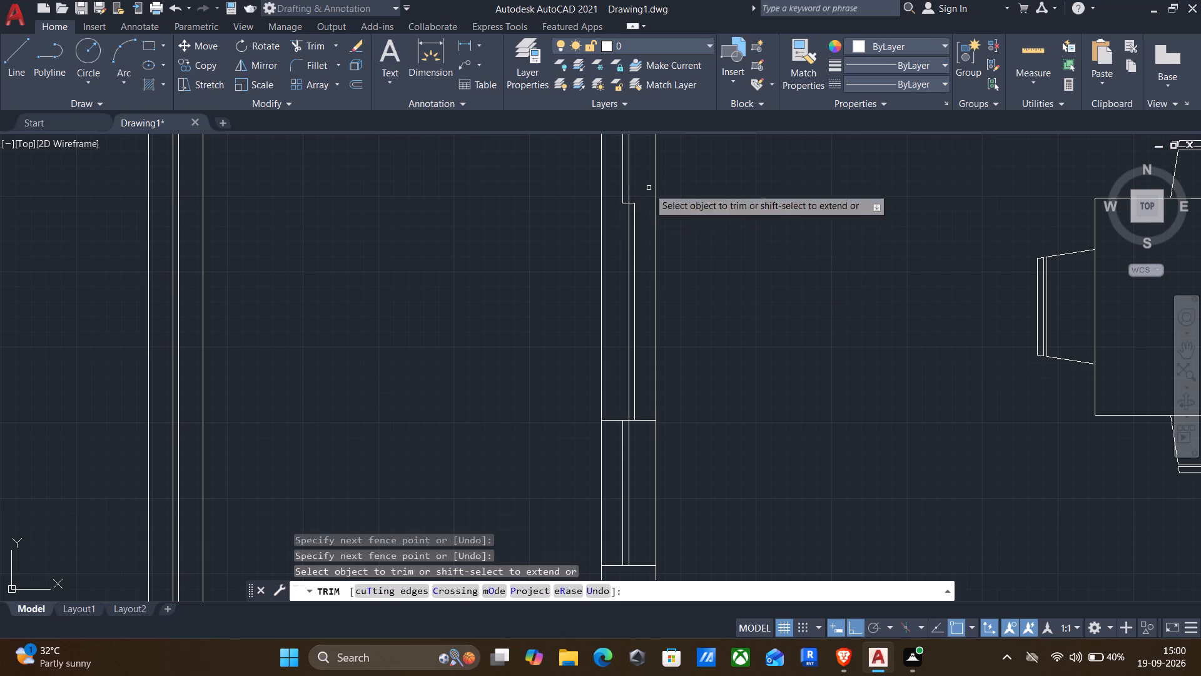
{"action": "left_click_drag", "start_coordinate": [613, 438], "coordinate": [609, 390]}
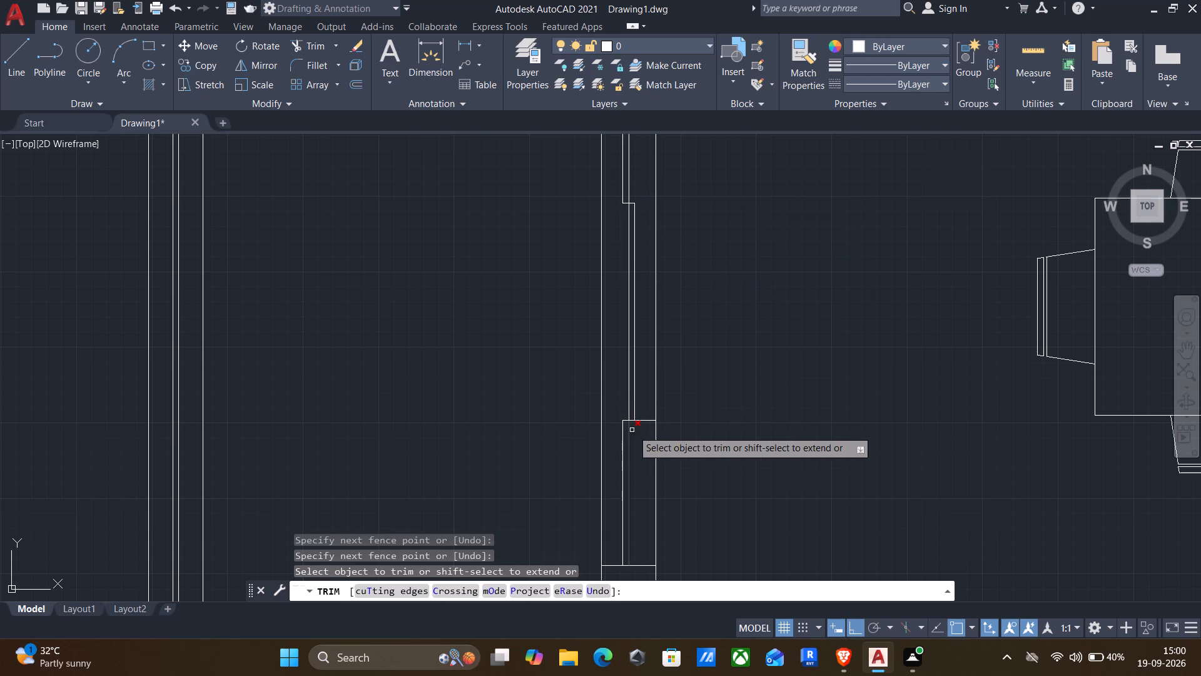
{"action": "left_click_drag", "start_coordinate": [649, 427], "coordinate": [651, 389]}
{"action": "scroll", "coordinate": [651, 389], "scroll_direction": "down", "scroll_amount": 1}
{"action": "middle_click_drag", "start_coordinate": [584, 372], "coordinate": [582, 374]}
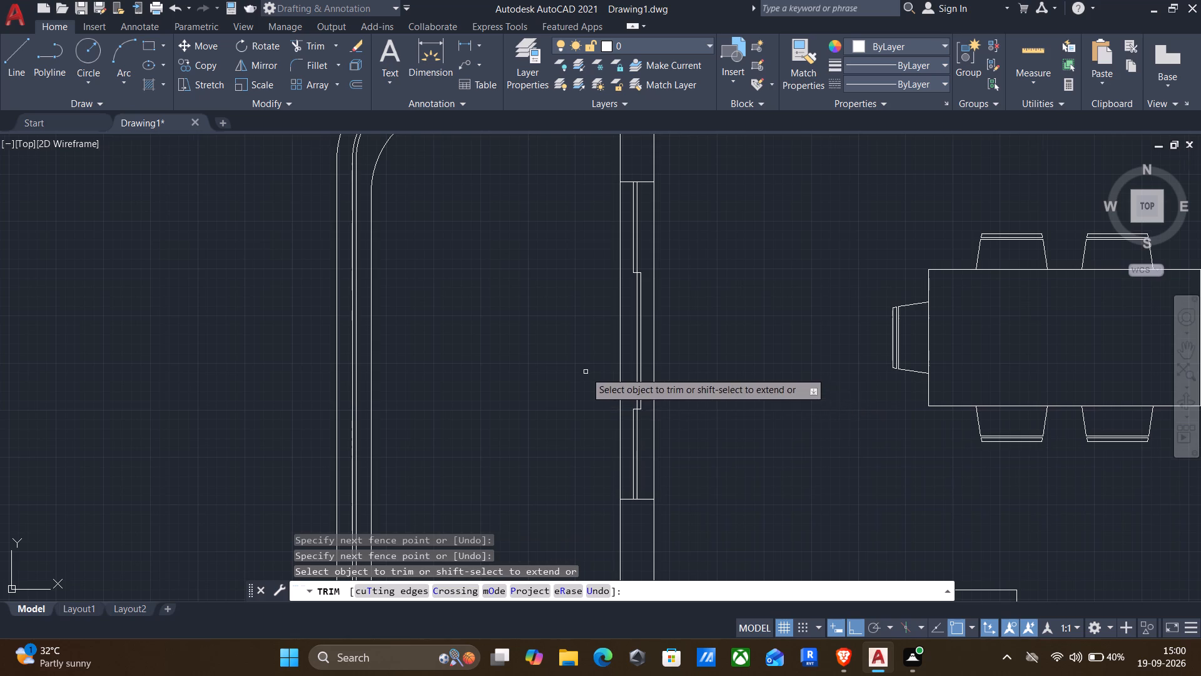
{"action": "middle_click_drag", "start_coordinate": [582, 374], "coordinate": [591, 297]}
{"action": "scroll", "coordinate": [590, 297], "scroll_direction": "down", "scroll_amount": 2}
{"action": "middle_click_drag", "start_coordinate": [567, 298], "coordinate": [565, 309]}
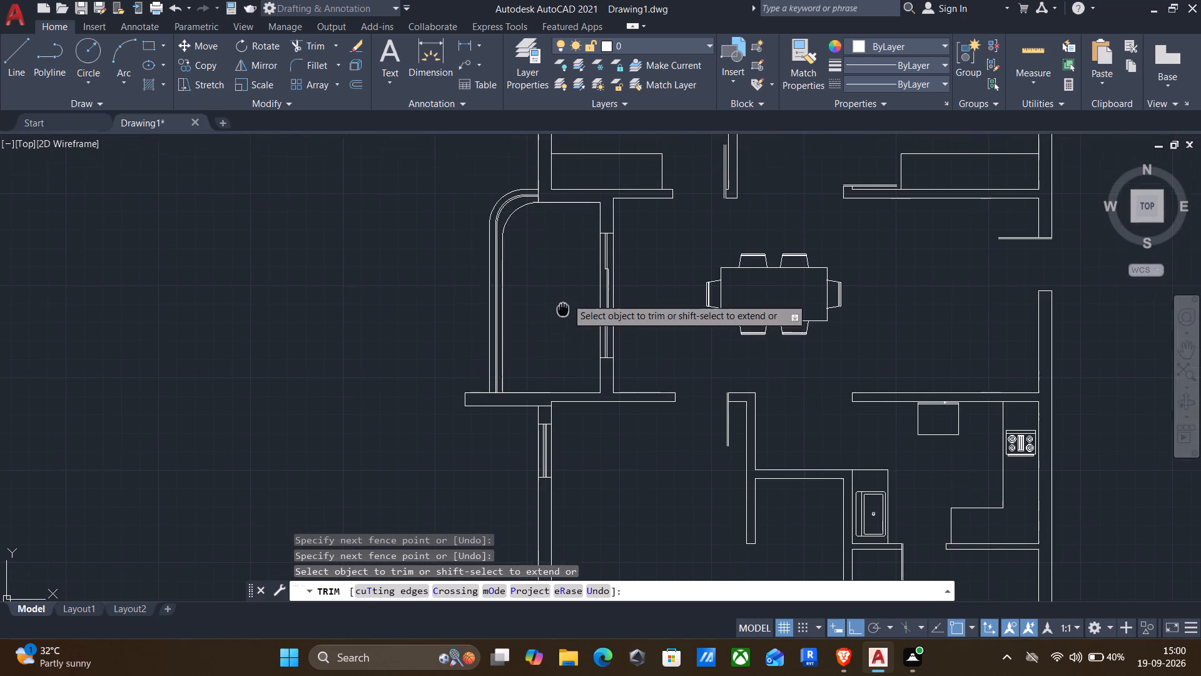
{"action": "middle_click_drag", "start_coordinate": [565, 309], "coordinate": [637, 333]}
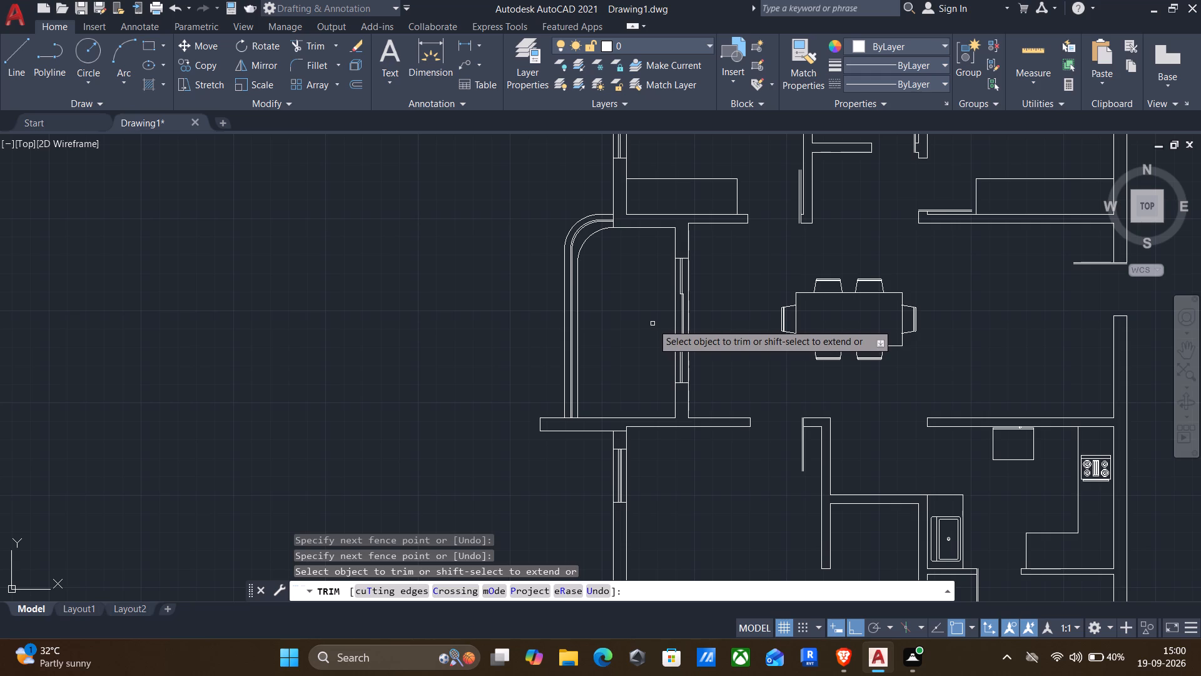
{"action": "key", "text": "Escape"}
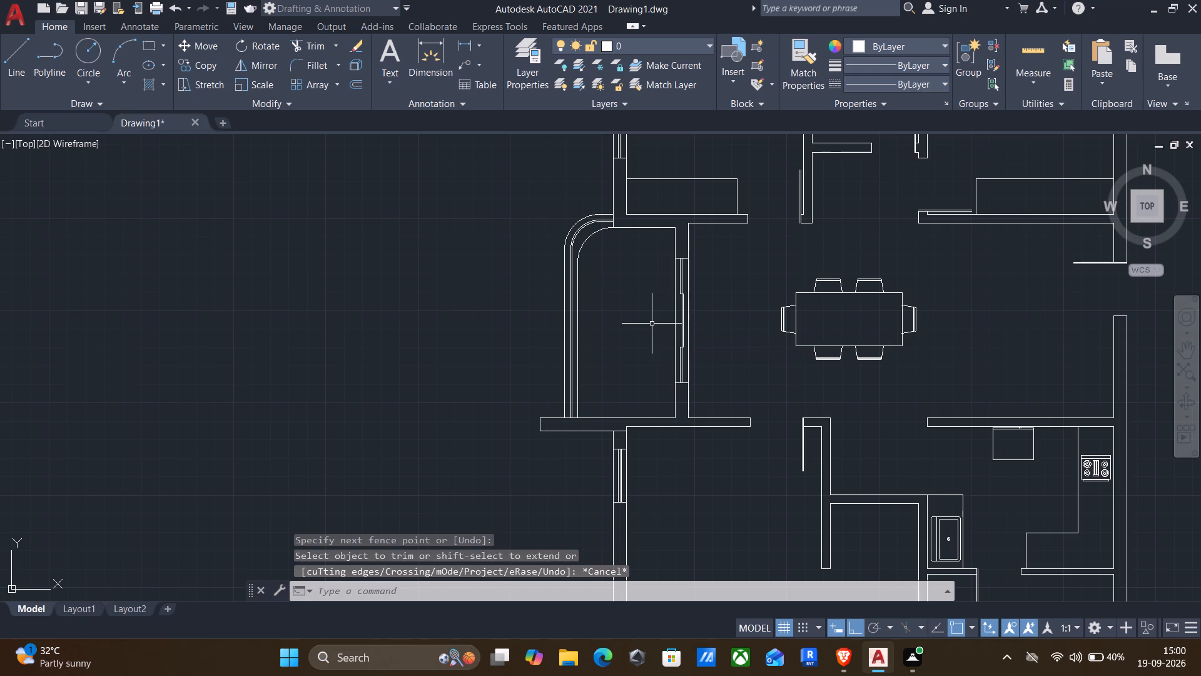
With Ortho off, draw a three-point arc from the door leaf's free end through the opposite jamb corner at the room south of the balcony.
{"action": "scroll", "coordinate": [647, 335], "scroll_direction": "down", "scroll_amount": 1}
{"action": "middle_click_drag", "start_coordinate": [766, 404], "coordinate": [731, 351]}
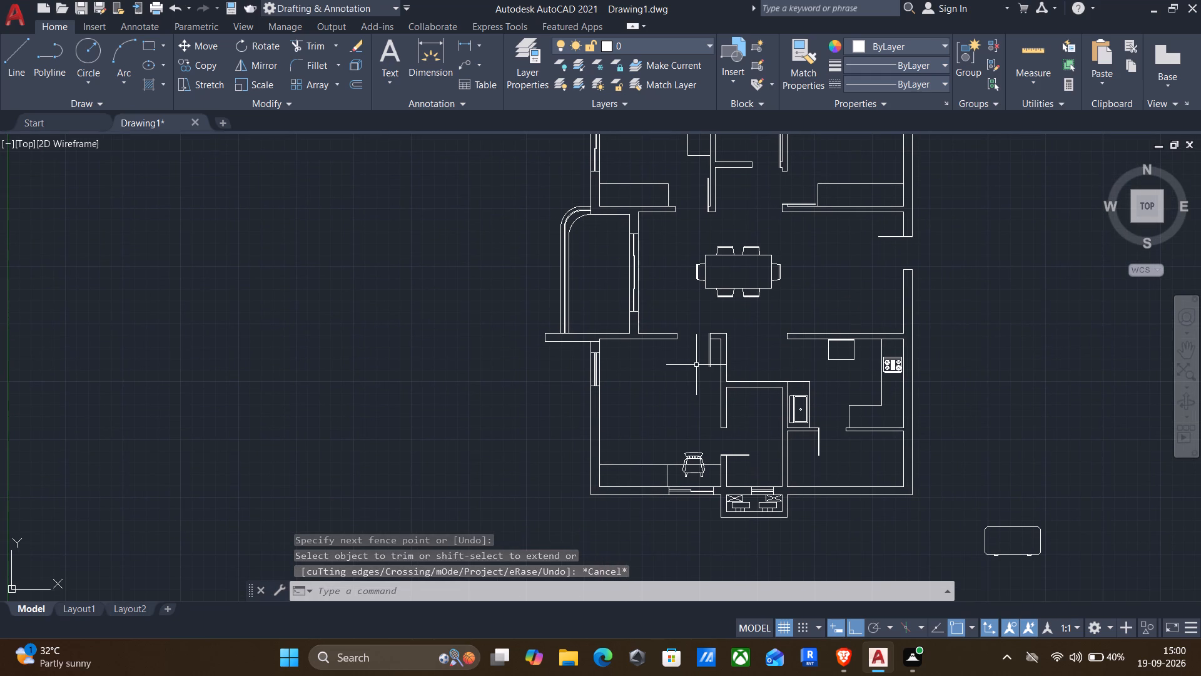
{"action": "left_click", "coordinate": [118, 48]}
{"action": "left_click", "coordinate": [852, 627]}
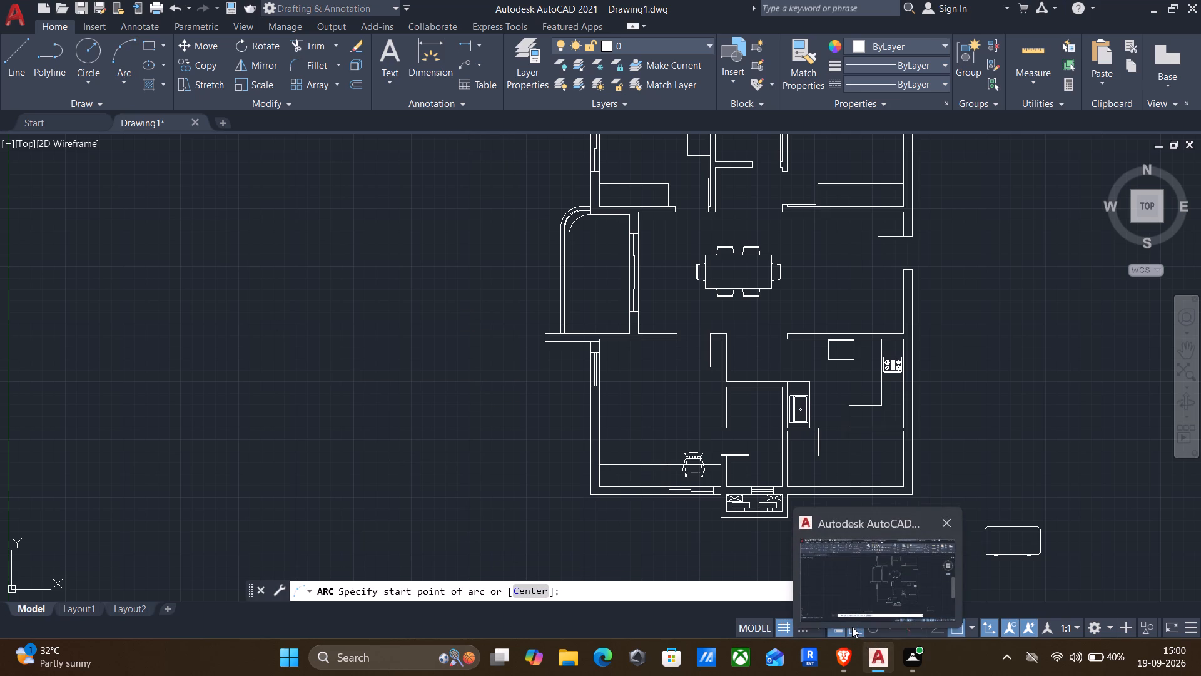
{"action": "left_click", "coordinate": [852, 628]}
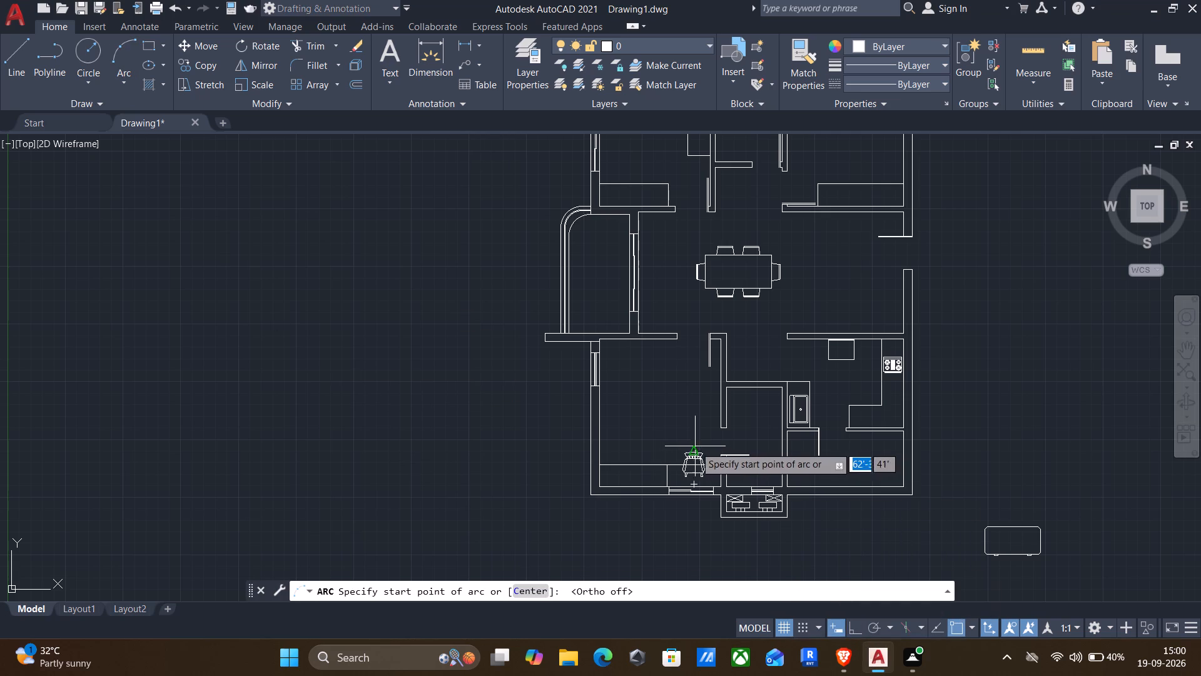
{"action": "scroll", "coordinate": [692, 445], "scroll_direction": "up", "scroll_amount": 2}
{"action": "middle_click_drag", "start_coordinate": [684, 334], "coordinate": [685, 361]}
{"action": "middle_click_drag", "start_coordinate": [712, 290], "coordinate": [712, 292]}
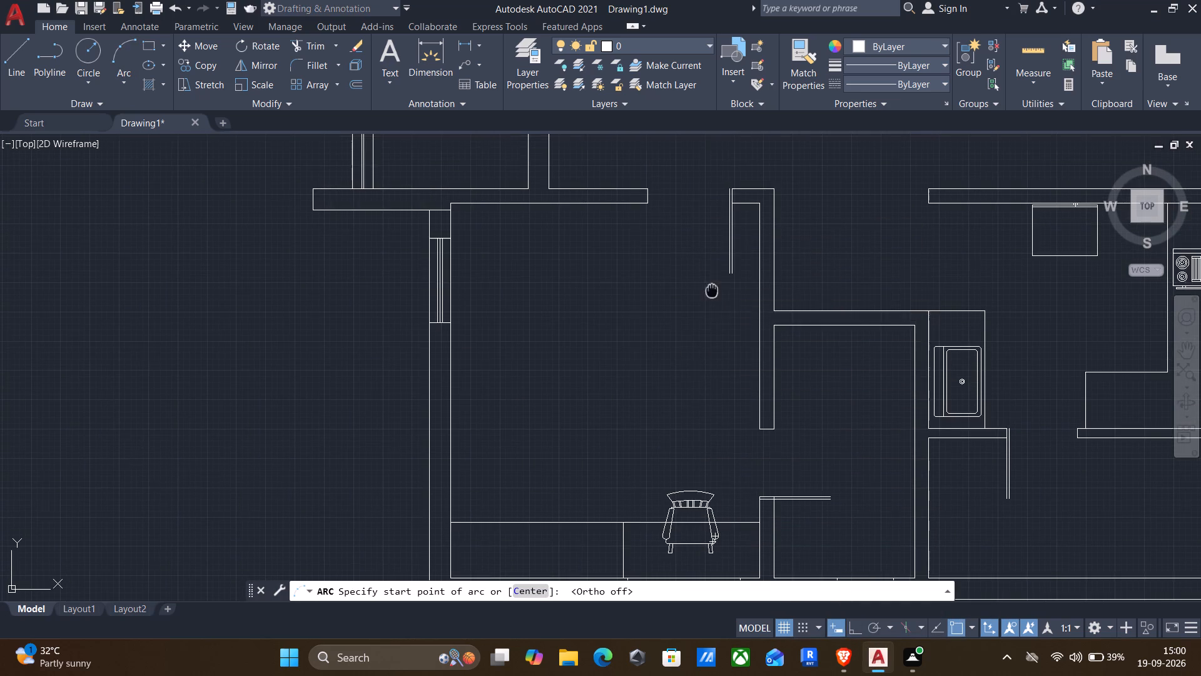
{"action": "middle_click_drag", "start_coordinate": [712, 292], "coordinate": [702, 415]}
{"action": "scroll", "coordinate": [727, 404], "scroll_direction": "up", "scroll_amount": 3}
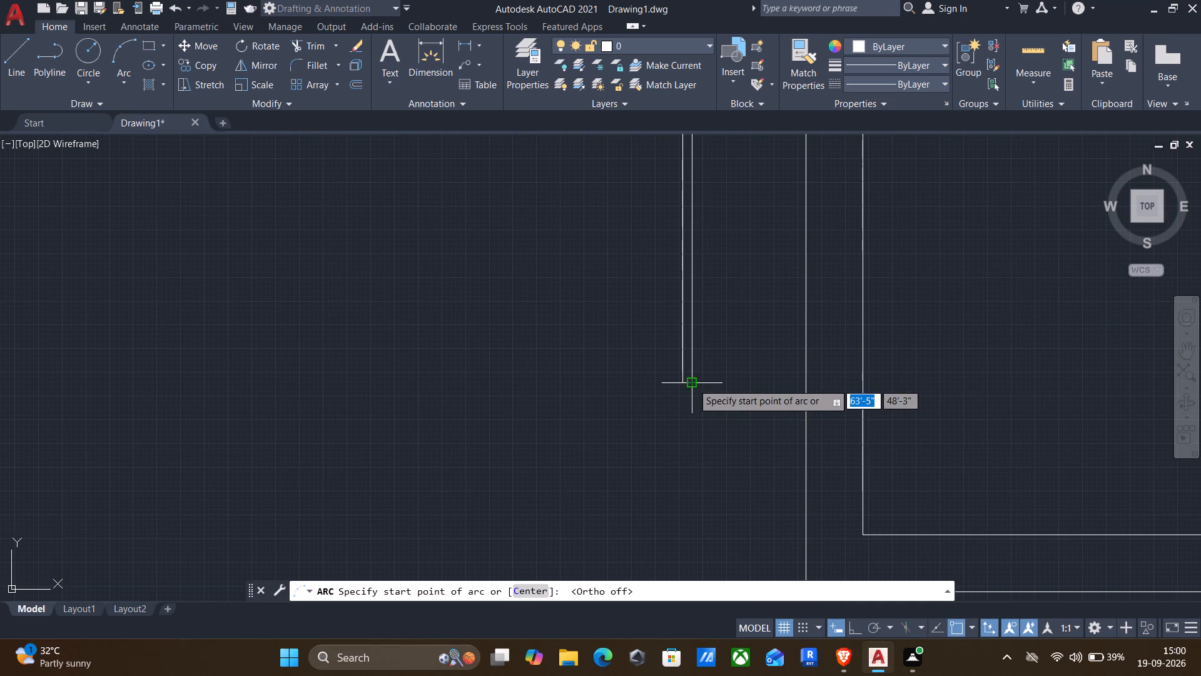
{"action": "left_click", "coordinate": [692, 383]}
{"action": "scroll", "coordinate": [668, 381], "scroll_direction": "down", "scroll_amount": 2}
{"action": "middle_click_drag", "start_coordinate": [547, 332], "coordinate": [663, 450]}
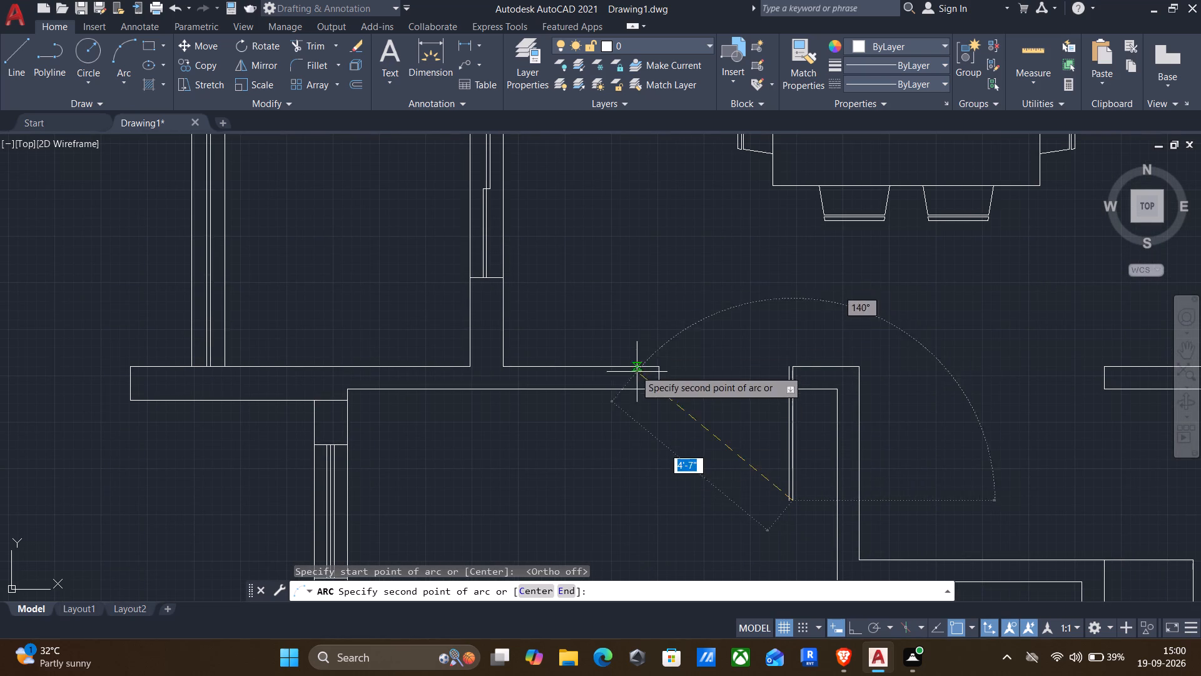
{"action": "left_click", "coordinate": [659, 392]}
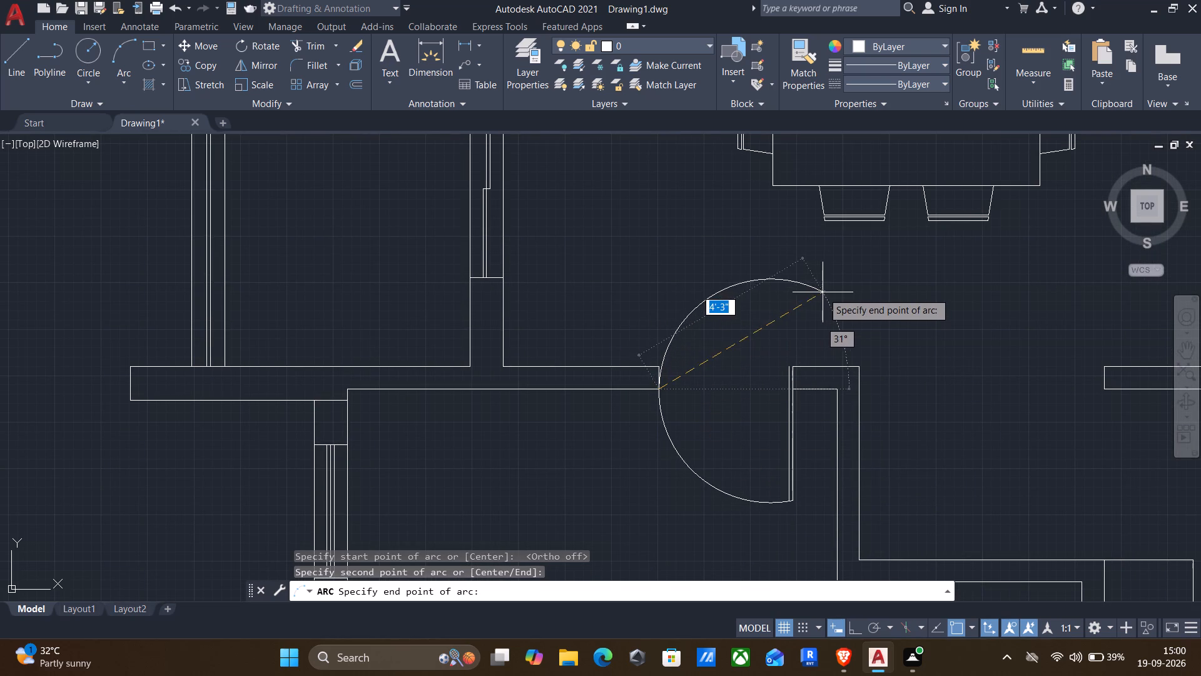
{"action": "left_click", "coordinate": [842, 290]}
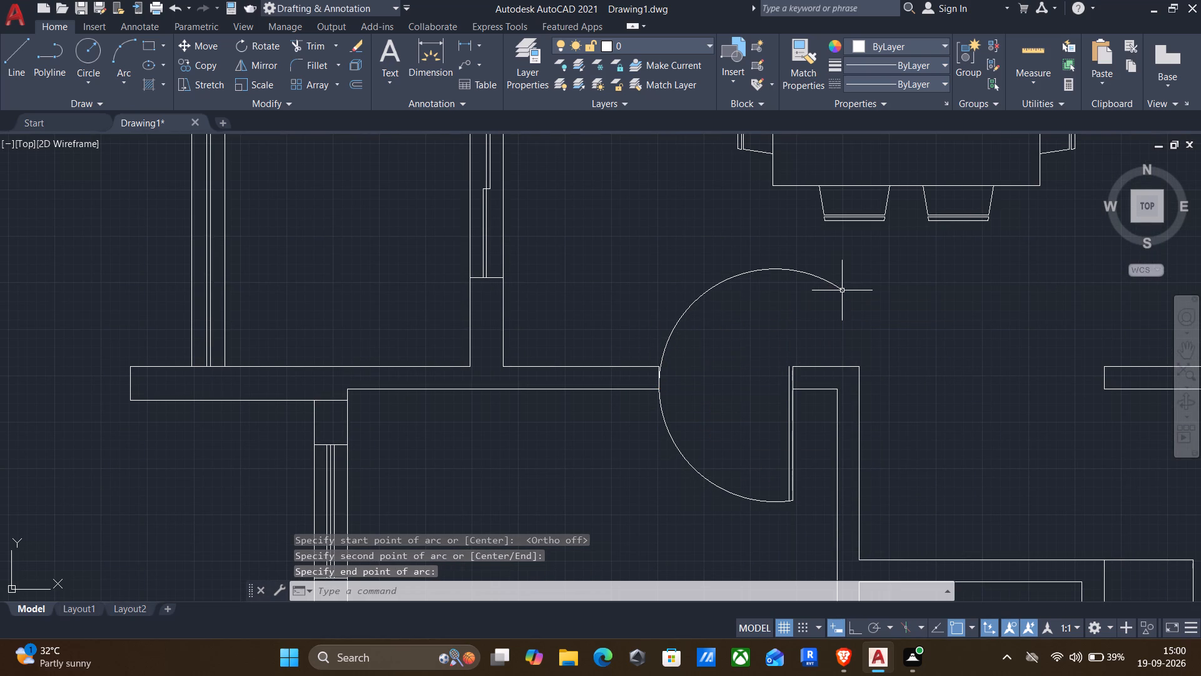
Draw a three-point swing arc from the door leaf's free end through the opposite jamb corner at the room below the kitchen.
{"action": "scroll", "coordinate": [897, 309], "scroll_direction": "down", "scroll_amount": 2}
{"action": "middle_click_drag", "start_coordinate": [931, 334], "coordinate": [772, 258]}
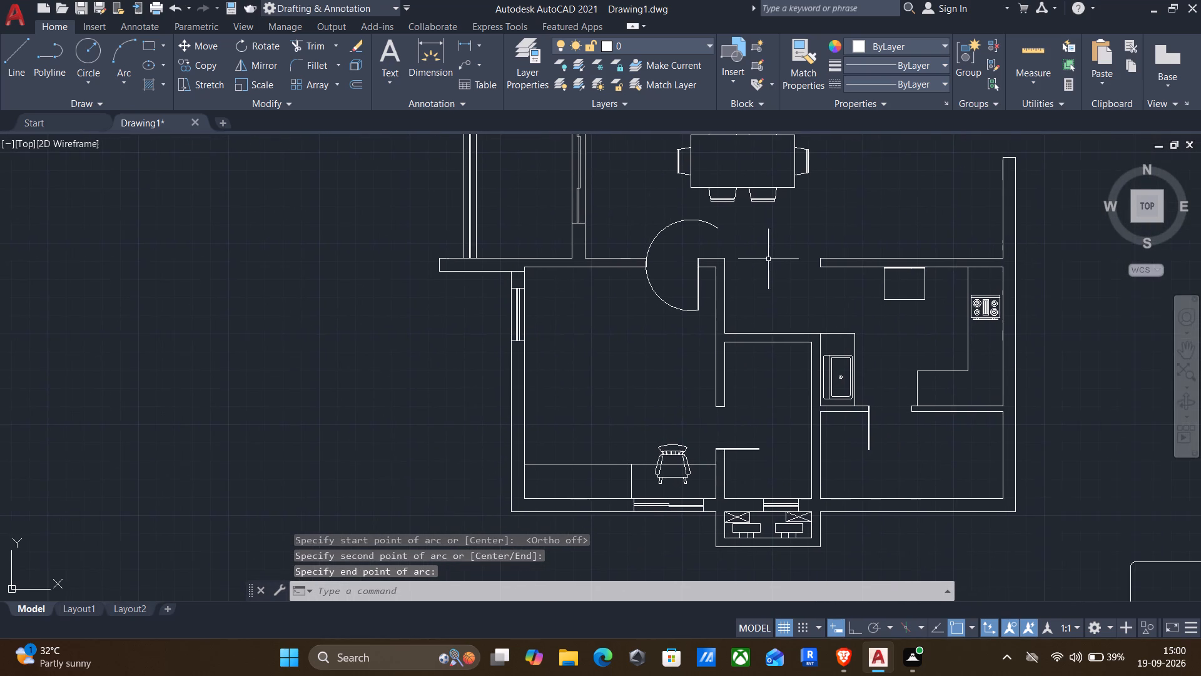
{"action": "scroll", "coordinate": [880, 452], "scroll_direction": "up", "scroll_amount": 2}
{"action": "key", "text": "Return"}
{"action": "scroll", "coordinate": [836, 449], "scroll_direction": "up", "scroll_amount": 3}
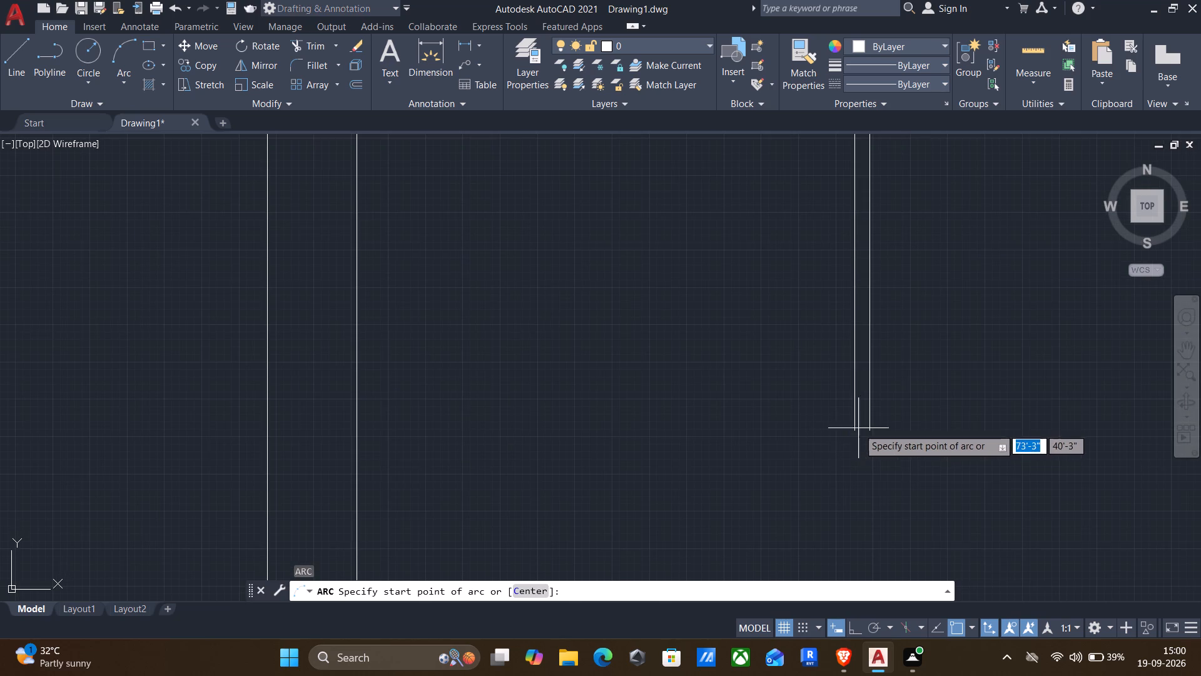
{"action": "left_click", "coordinate": [856, 430]}
{"action": "scroll", "coordinate": [856, 430], "scroll_direction": "down", "scroll_amount": 3}
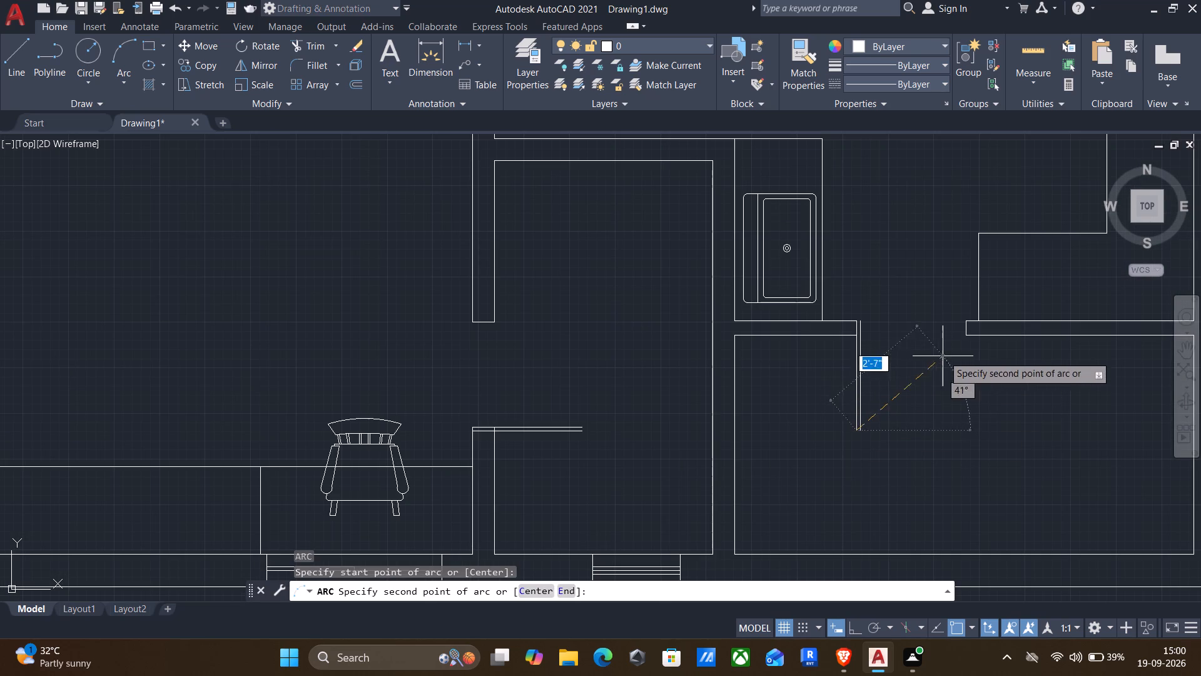
{"action": "left_click", "coordinate": [966, 335]}
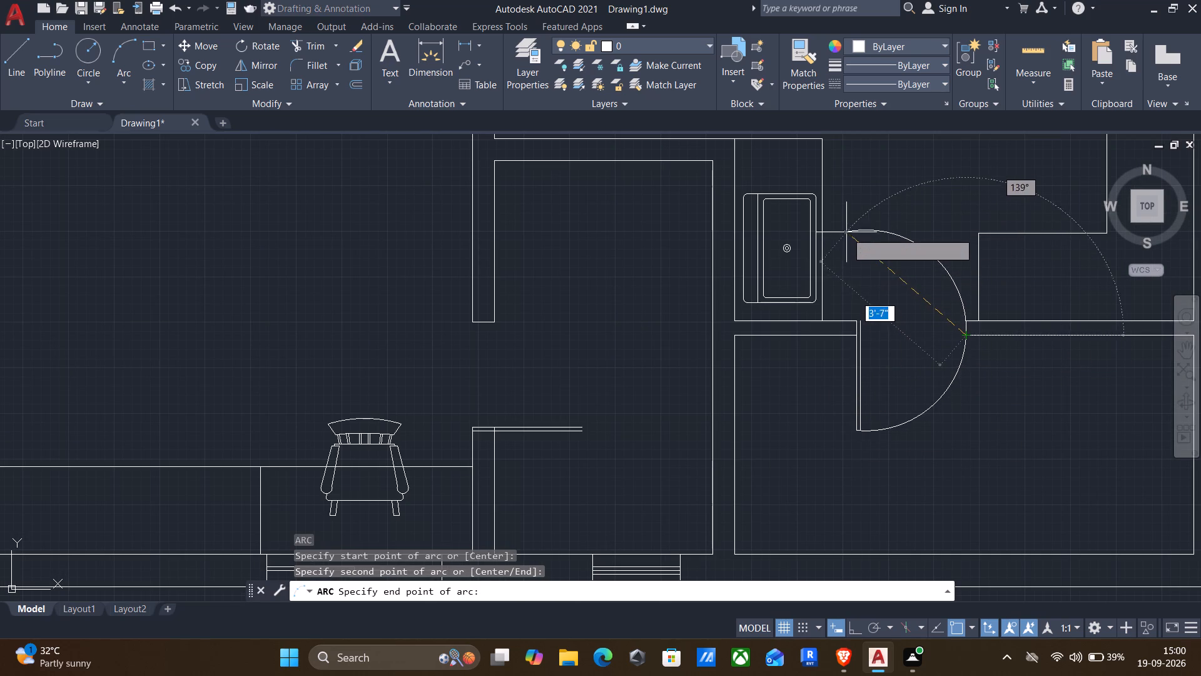
{"action": "left_click", "coordinate": [840, 230]}
Draw a three-point swing arc from the door leaf's free end through the opposite wall corner at the room north of the balcony.
{"action": "scroll", "coordinate": [837, 233], "scroll_direction": "down", "scroll_amount": 2}
{"action": "middle_click_drag", "start_coordinate": [710, 264], "coordinate": [745, 435]}
{"action": "middle_click_drag", "start_coordinate": [720, 301], "coordinate": [719, 325]}
{"action": "scroll", "coordinate": [709, 284], "scroll_direction": "down", "scroll_amount": 1}
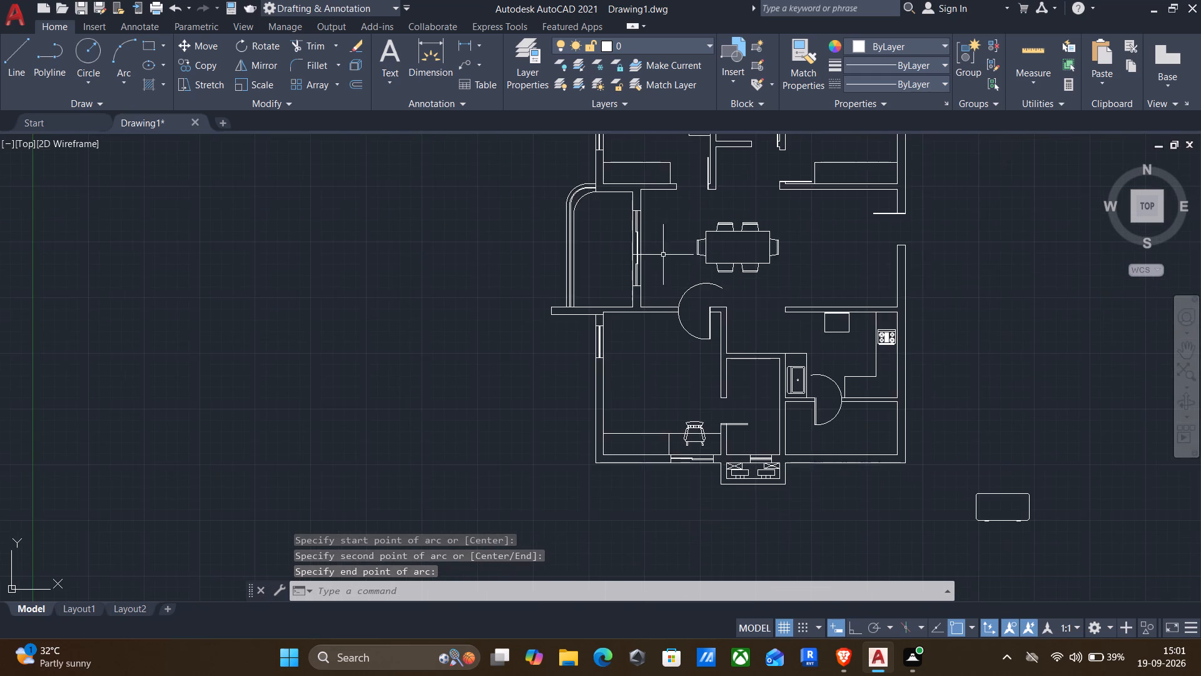
{"action": "middle_click_drag", "start_coordinate": [661, 279], "coordinate": [692, 426]}
{"action": "scroll", "coordinate": [707, 309], "scroll_direction": "up", "scroll_amount": 3}
{"action": "key", "text": "Return"}
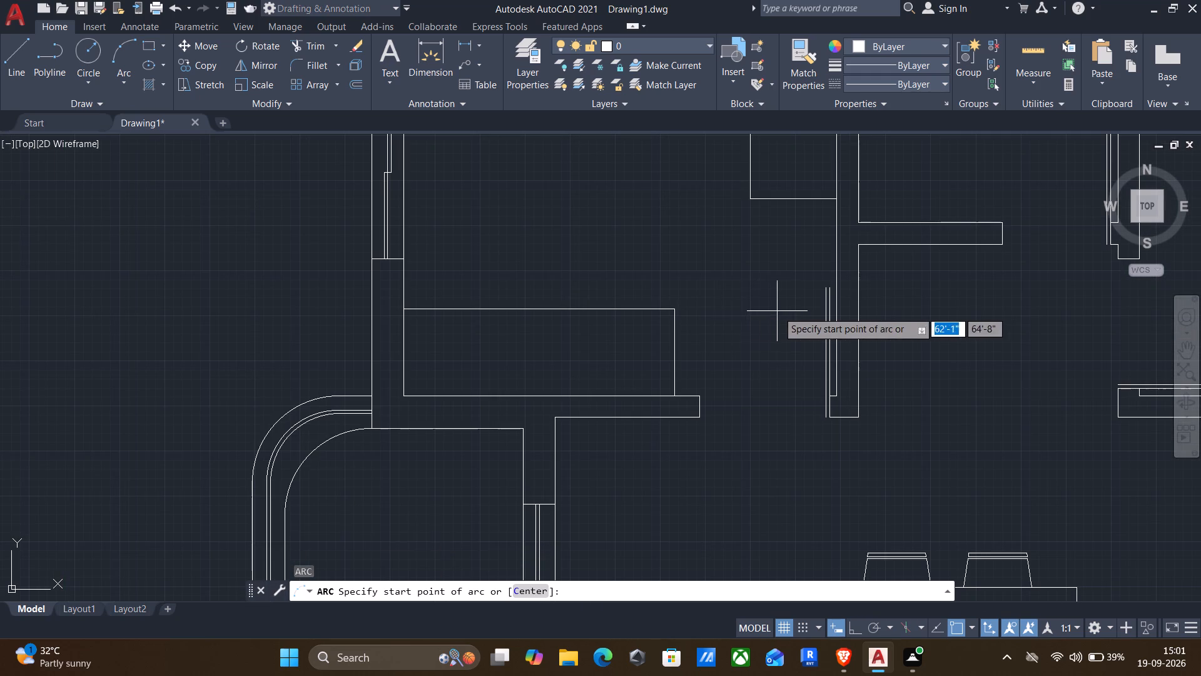
{"action": "scroll", "coordinate": [805, 306], "scroll_direction": "up", "scroll_amount": 1}
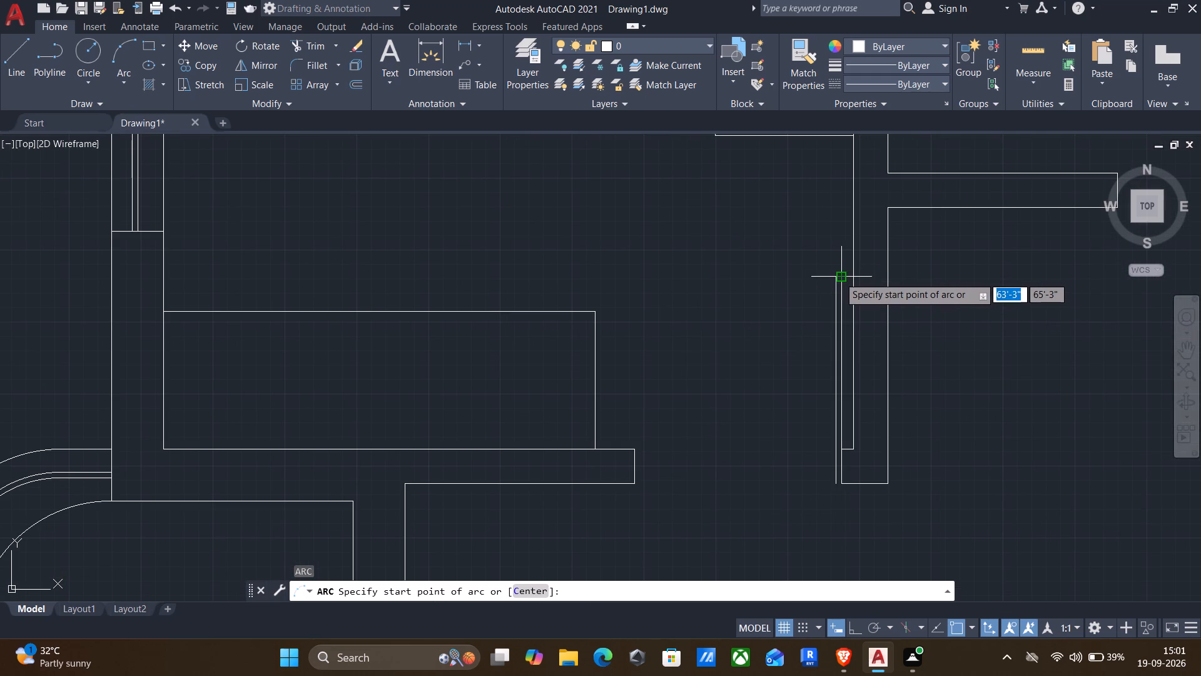
{"action": "left_click", "coordinate": [839, 277]}
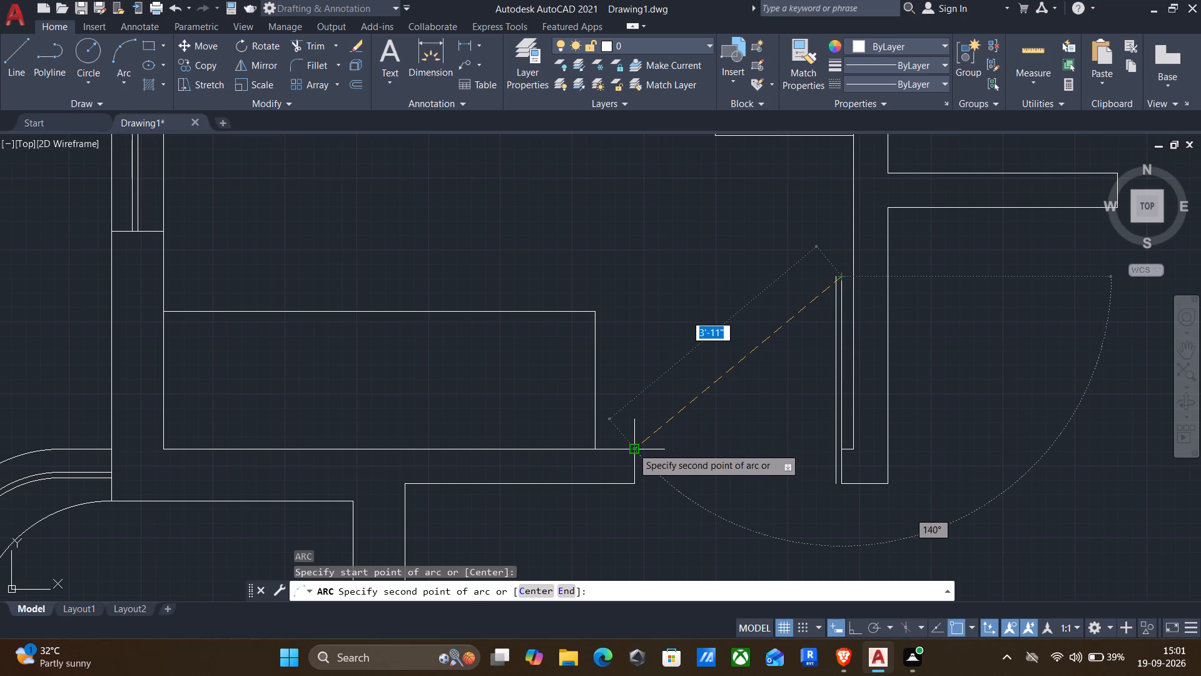
{"action": "left_click", "coordinate": [632, 448]}
{"action": "scroll", "coordinate": [632, 448], "scroll_direction": "down", "scroll_amount": 2}
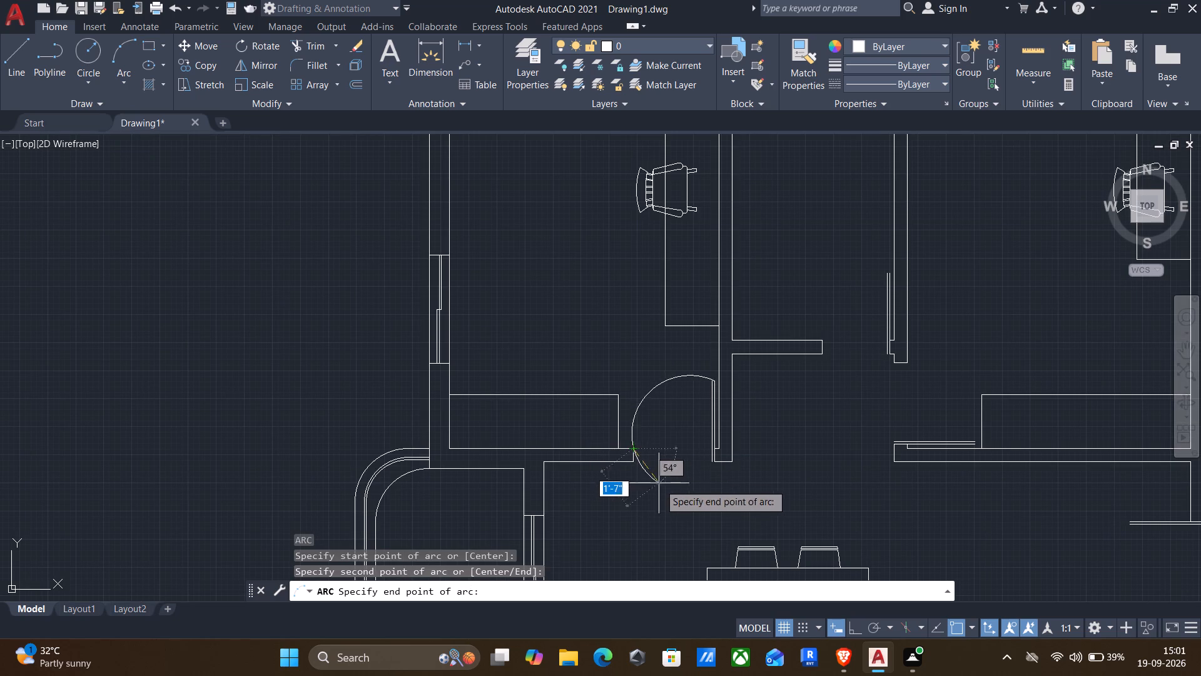
{"action": "left_click", "coordinate": [765, 498]}
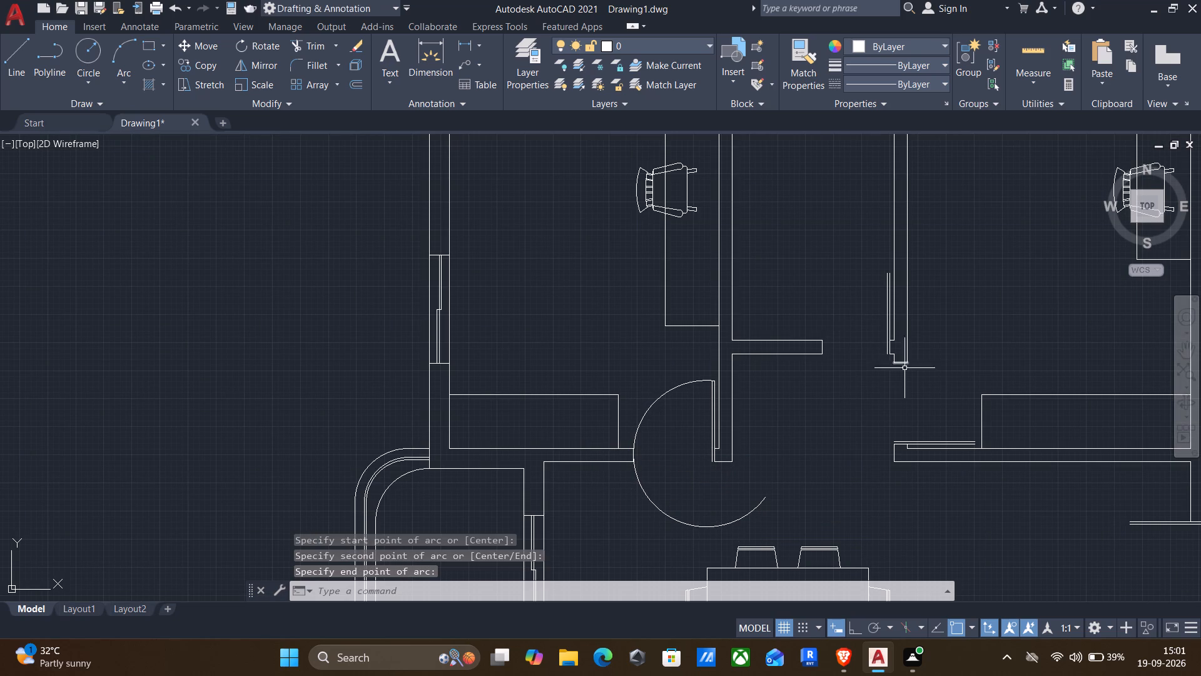
Draw a three-point swing arc from the horizontal door leaf's free end through the opposite wall corner at the northeast bedroom.
{"action": "scroll", "coordinate": [990, 439], "scroll_direction": "up", "scroll_amount": 2}
{"action": "key", "text": "Return"}
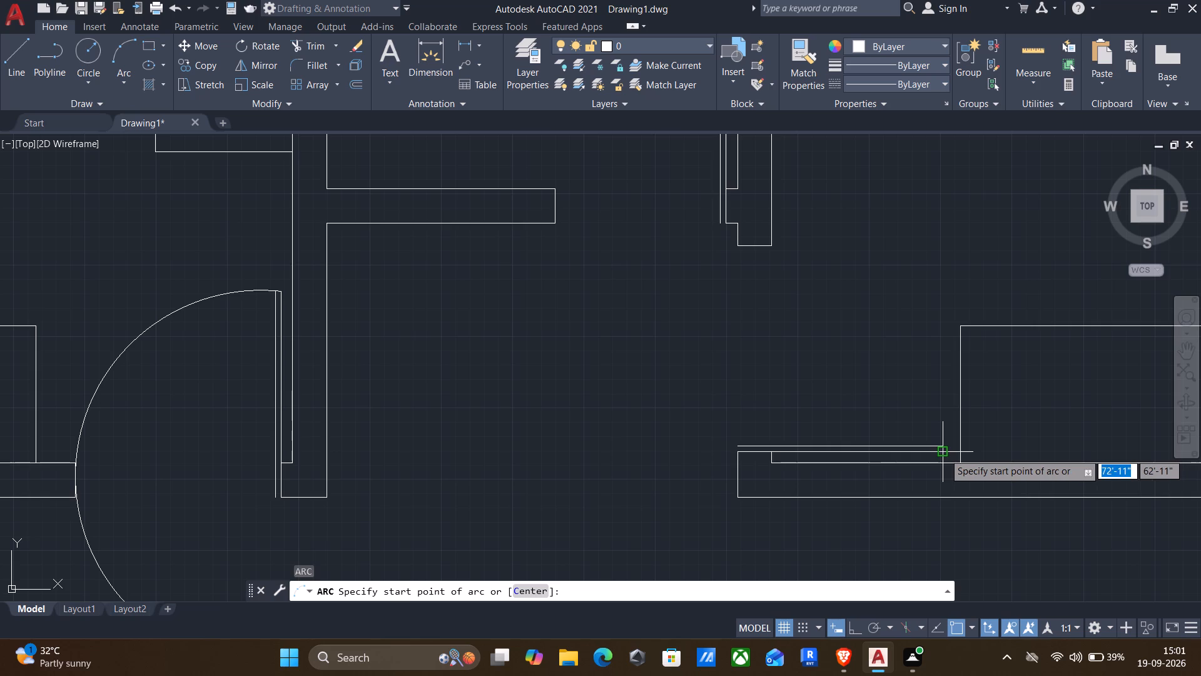
{"action": "left_click_drag", "start_coordinate": [944, 453], "coordinate": [943, 448]}
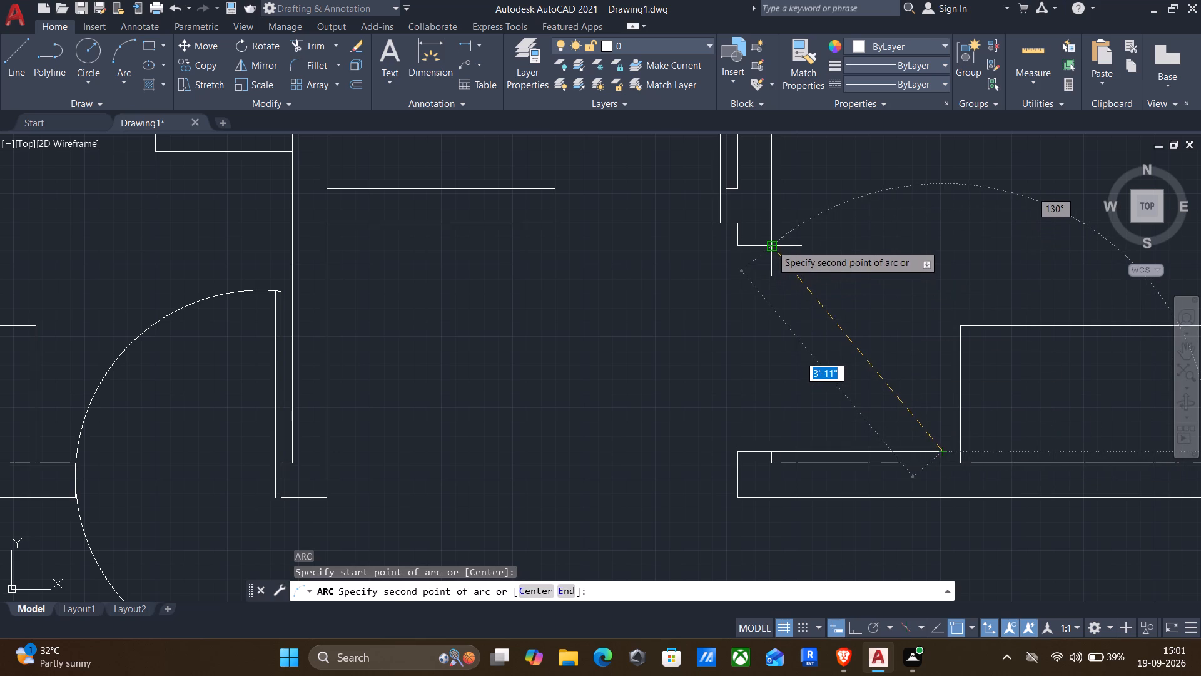
{"action": "left_click", "coordinate": [771, 242]}
{"action": "scroll", "coordinate": [689, 300], "scroll_direction": "down", "scroll_amount": 2}
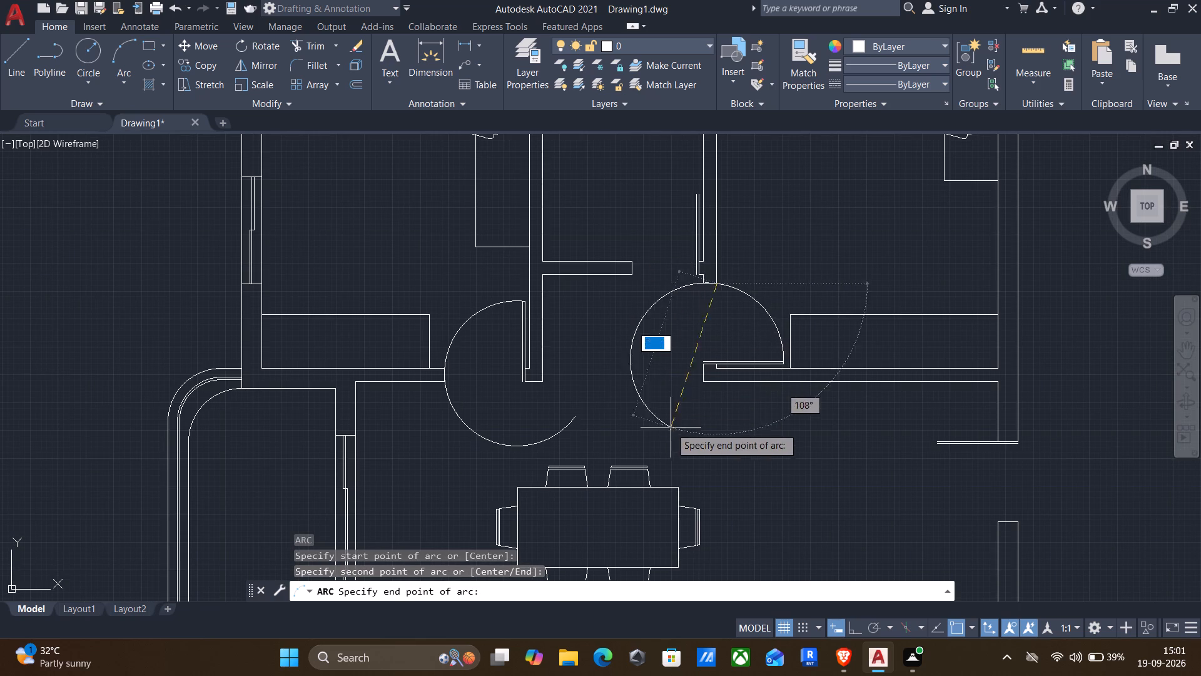
{"action": "left_click", "coordinate": [709, 426]}
Draw a three-point swing arc from the door leaf's free end through the opposite jamb corner at the east exterior wall opening.
{"action": "scroll", "coordinate": [681, 243], "scroll_direction": "down", "scroll_amount": 1}
{"action": "scroll", "coordinate": [636, 325], "scroll_direction": "down", "scroll_amount": 1}
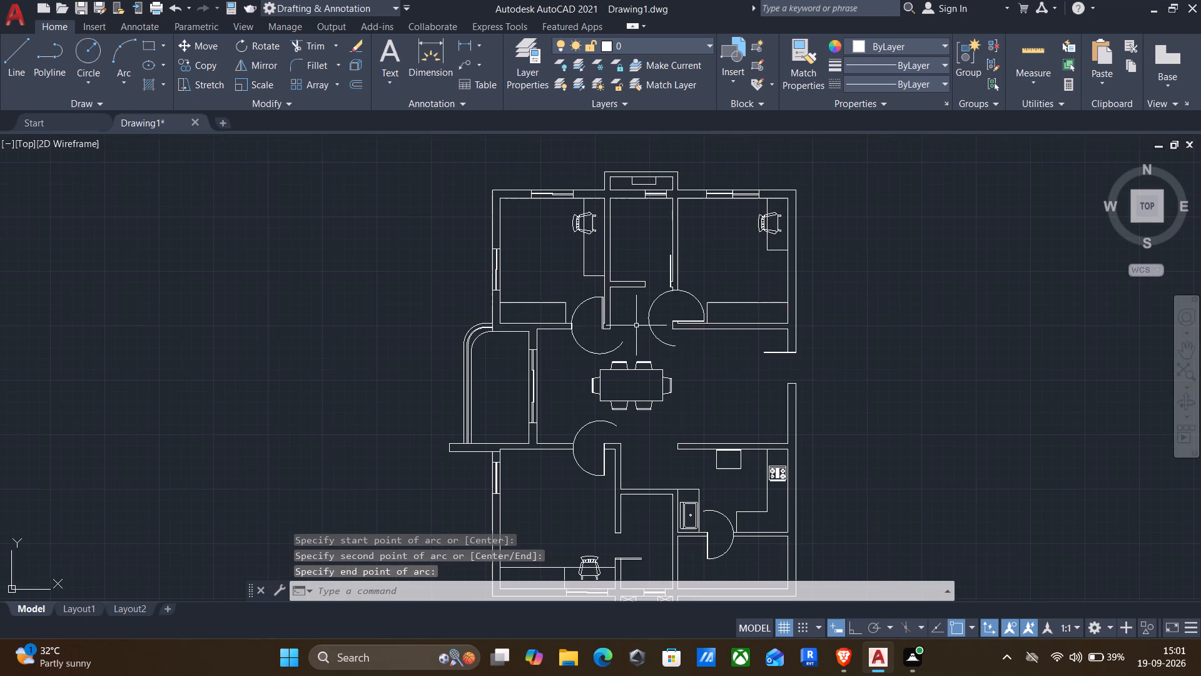
{"action": "scroll", "coordinate": [791, 371], "scroll_direction": "up", "scroll_amount": 3}
{"action": "key", "text": "Return"}
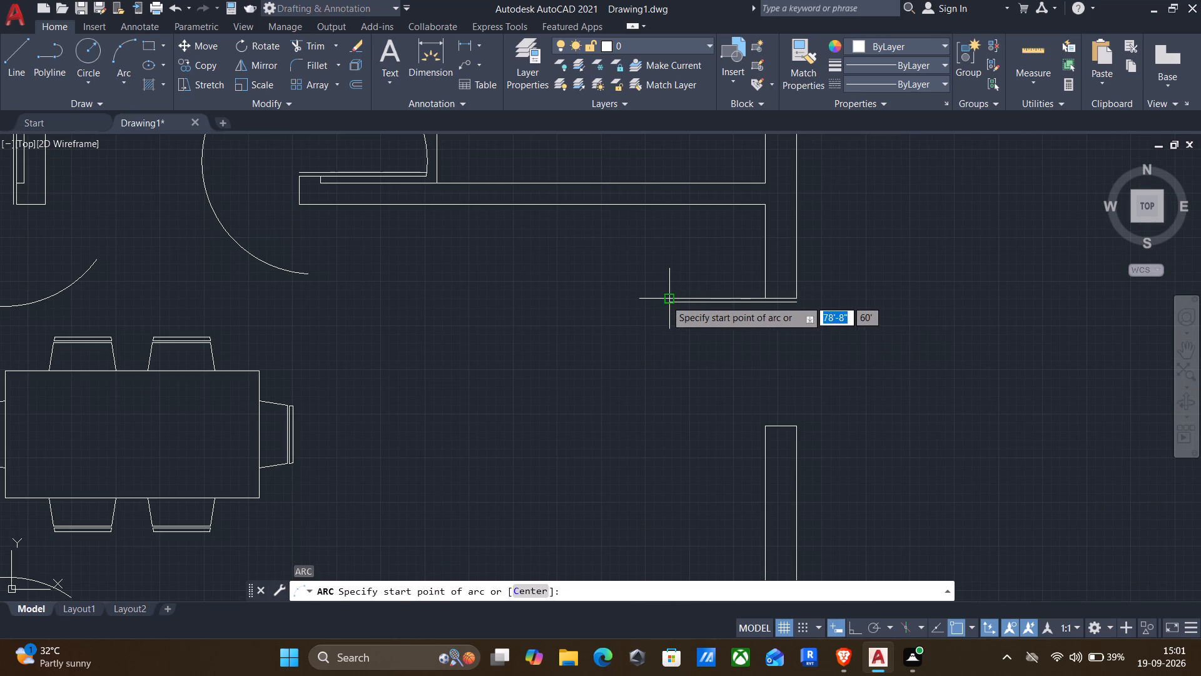
{"action": "left_click", "coordinate": [666, 300]}
{"action": "left_click", "coordinate": [768, 430]}
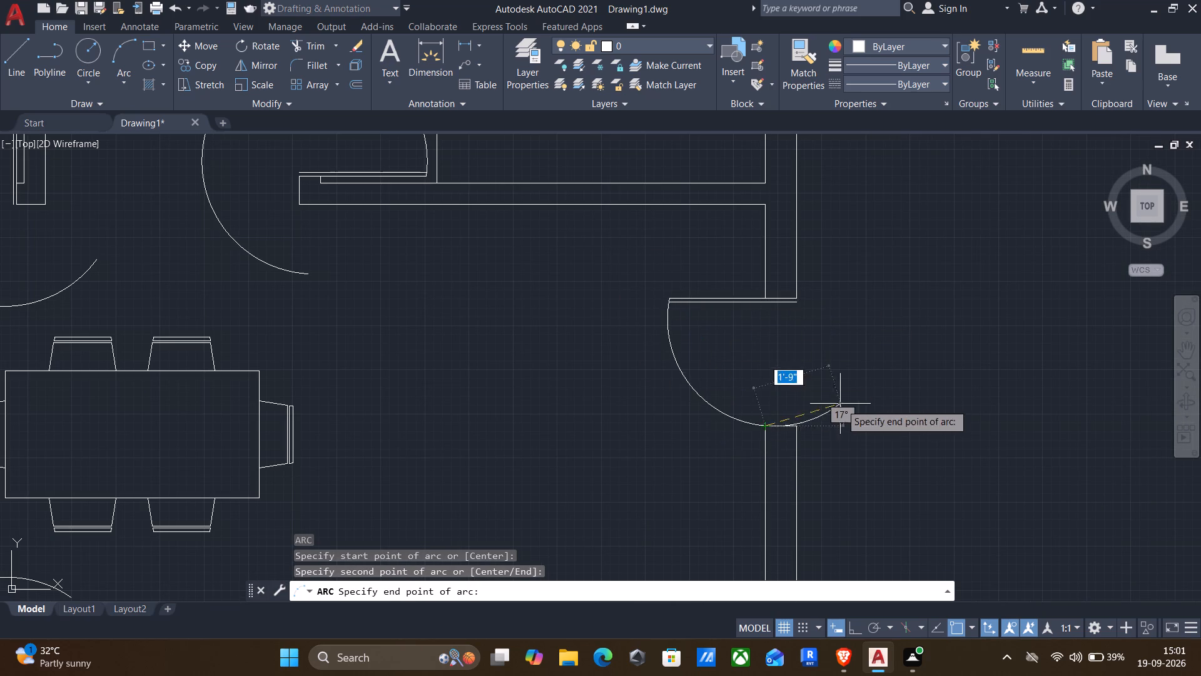
{"action": "scroll", "coordinate": [853, 399], "scroll_direction": "down", "scroll_amount": 1}
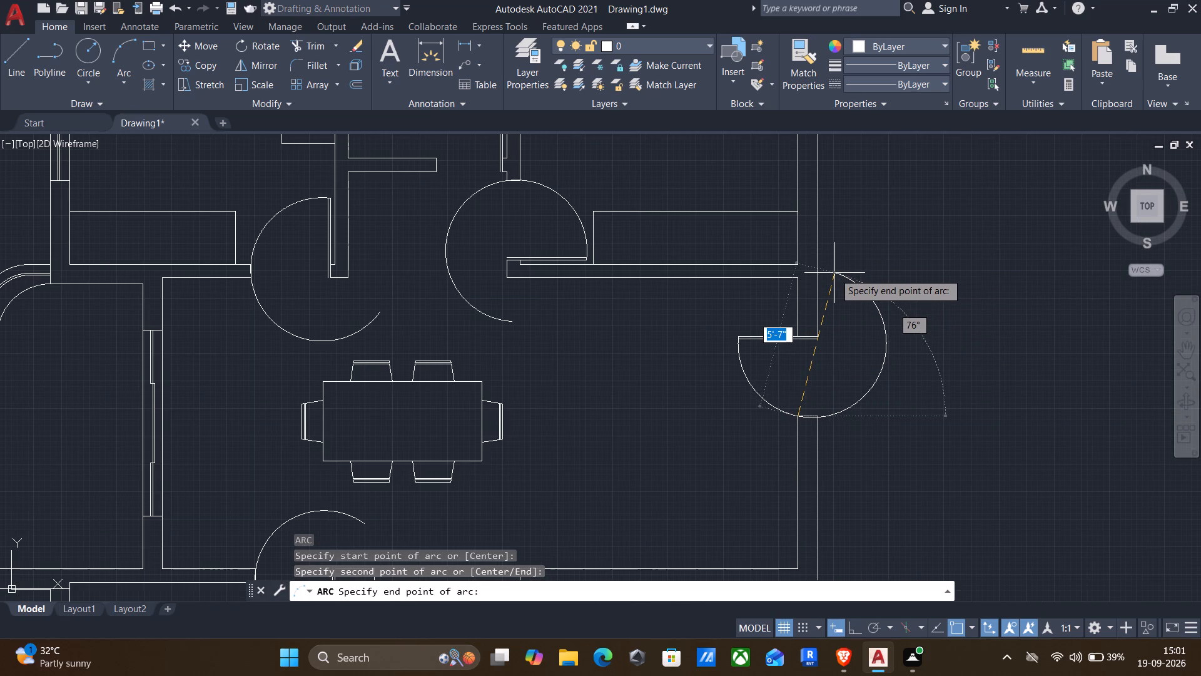
{"action": "left_click", "coordinate": [834, 273]}
Draw a three-point swing arc from the vertical door leaf's free end through the partition wall's end corner at the north-central room.
{"action": "scroll", "coordinate": [819, 291], "scroll_direction": "down", "scroll_amount": 2}
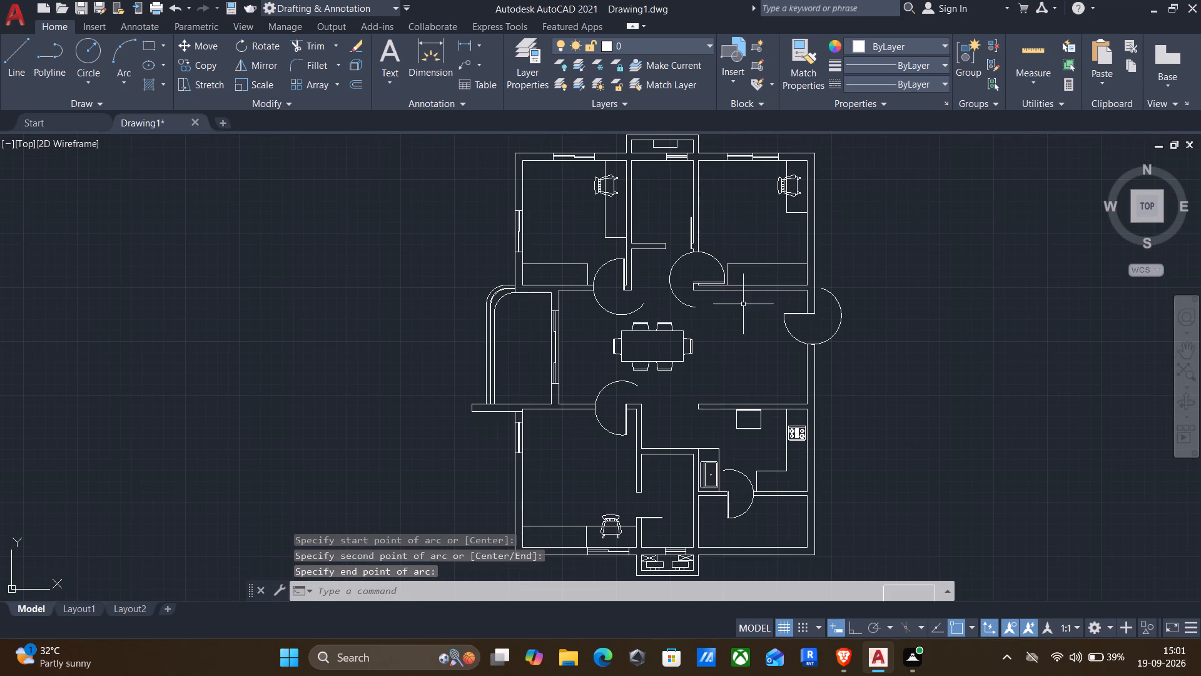
{"action": "scroll", "coordinate": [670, 205], "scroll_direction": "up", "scroll_amount": 3}
{"action": "scroll", "coordinate": [746, 250], "scroll_direction": "up", "scroll_amount": 1}
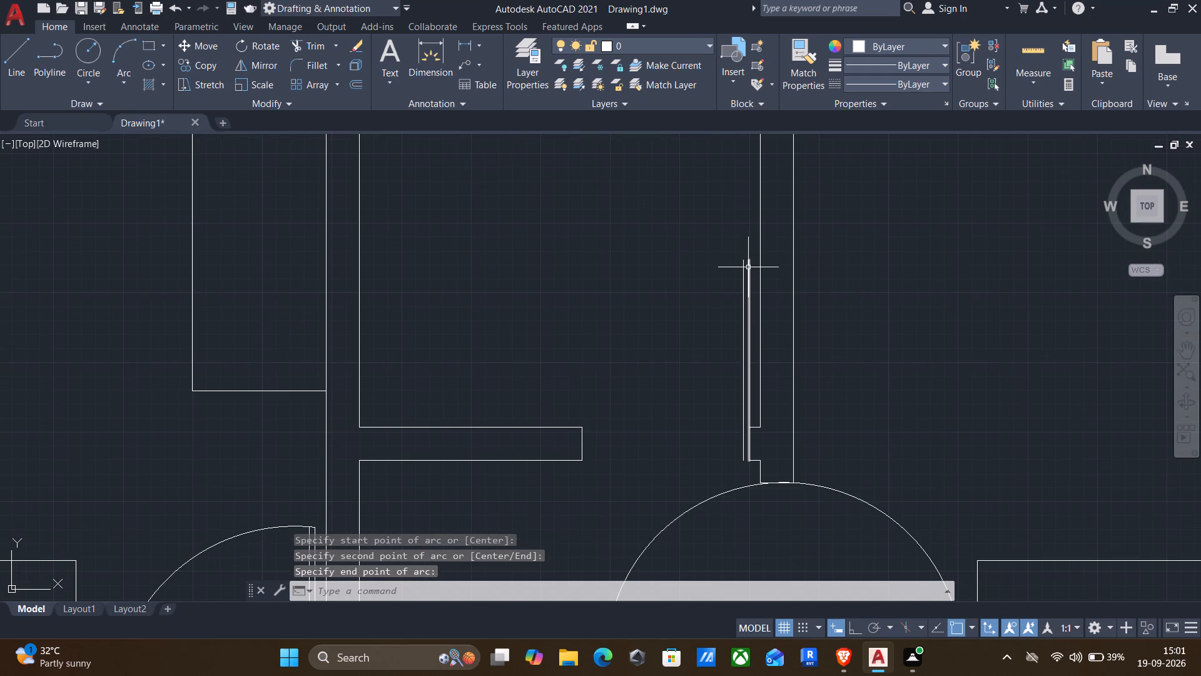
{"action": "key", "text": "Return"}
{"action": "left_click", "coordinate": [749, 253]}
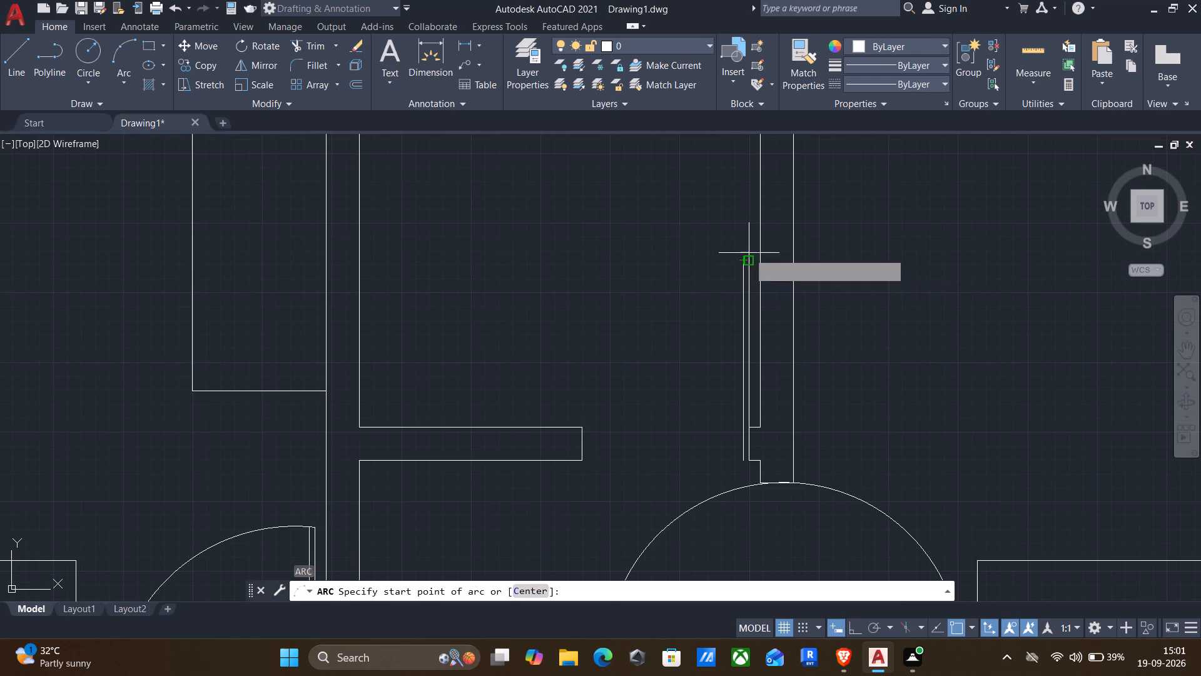
{"action": "left_click", "coordinate": [579, 424]}
{"action": "scroll", "coordinate": [580, 438], "scroll_direction": "down", "scroll_amount": 1}
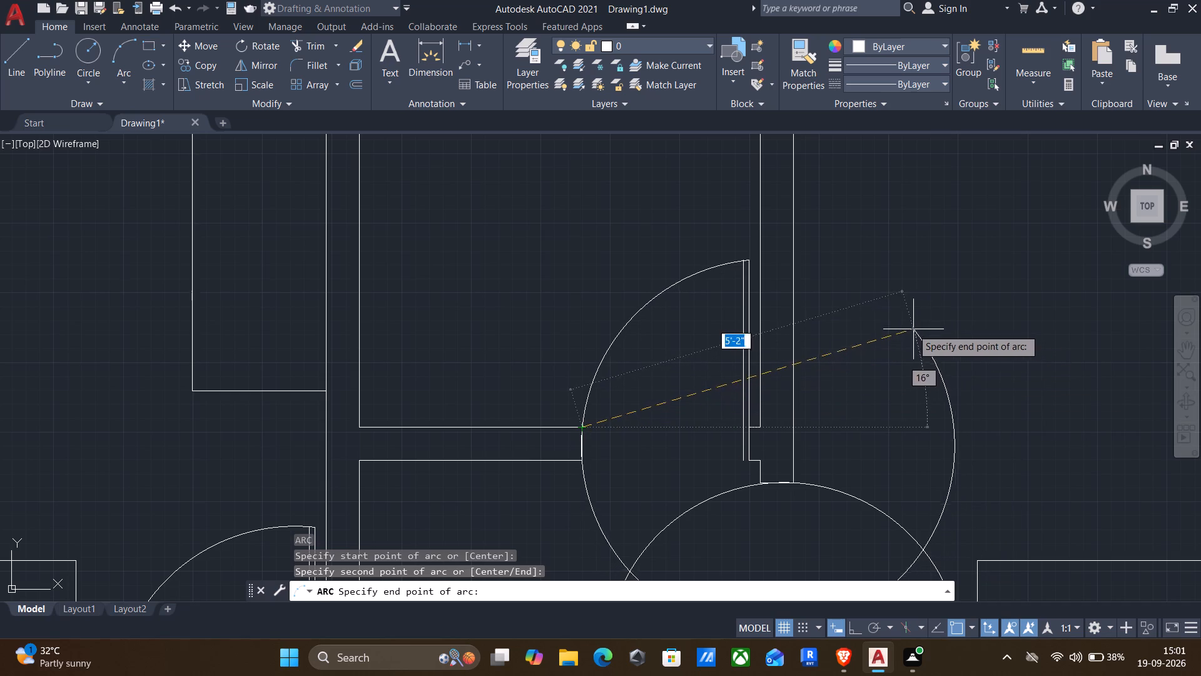
{"action": "left_click", "coordinate": [896, 324]}
Draw a three-point swing arc from the horizontal door leaf's free end through the opposite jamb corner at the south-central room.
{"action": "scroll", "coordinate": [896, 324], "scroll_direction": "down", "scroll_amount": 2}
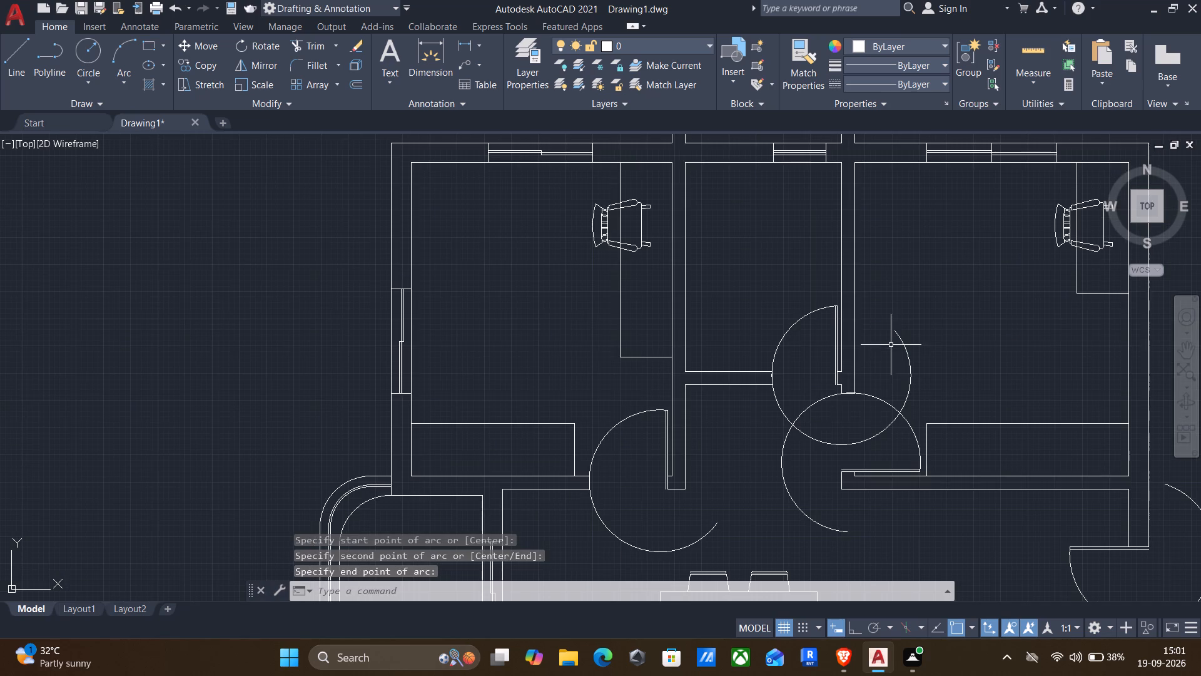
{"action": "scroll", "coordinate": [796, 417], "scroll_direction": "down", "scroll_amount": 1}
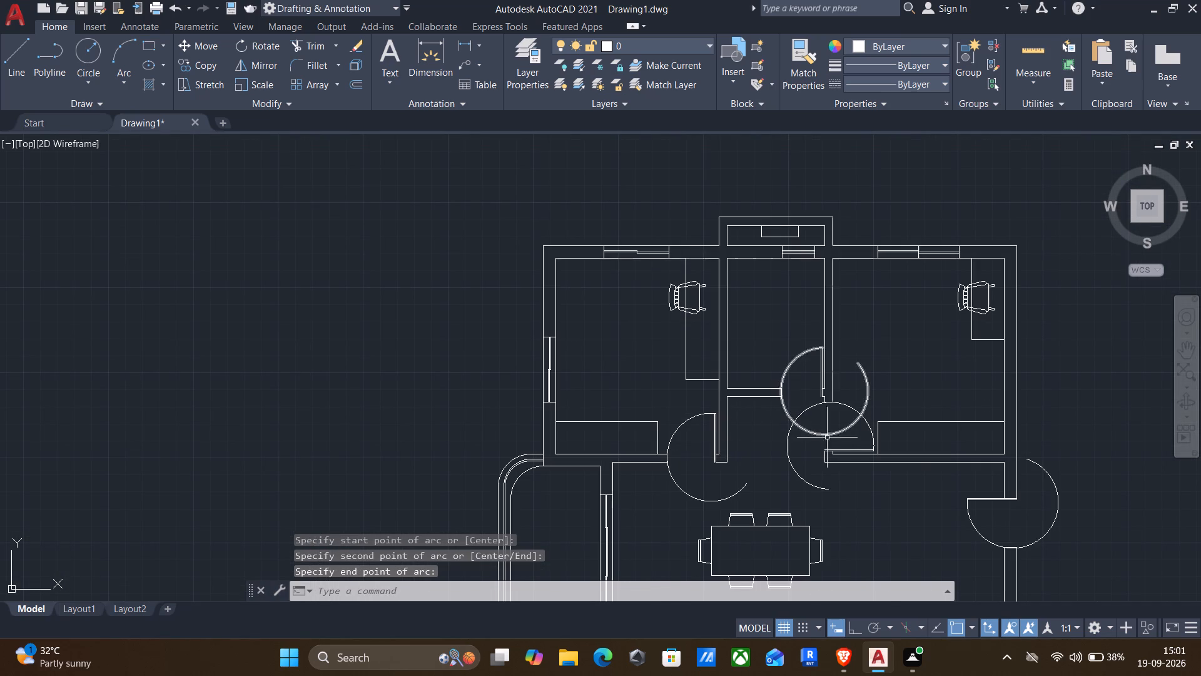
{"action": "scroll", "coordinate": [890, 465], "scroll_direction": "down", "scroll_amount": 2}
{"action": "middle_click_drag", "start_coordinate": [849, 500], "coordinate": [843, 431]}
{"action": "middle_click", "coordinate": [841, 395]}
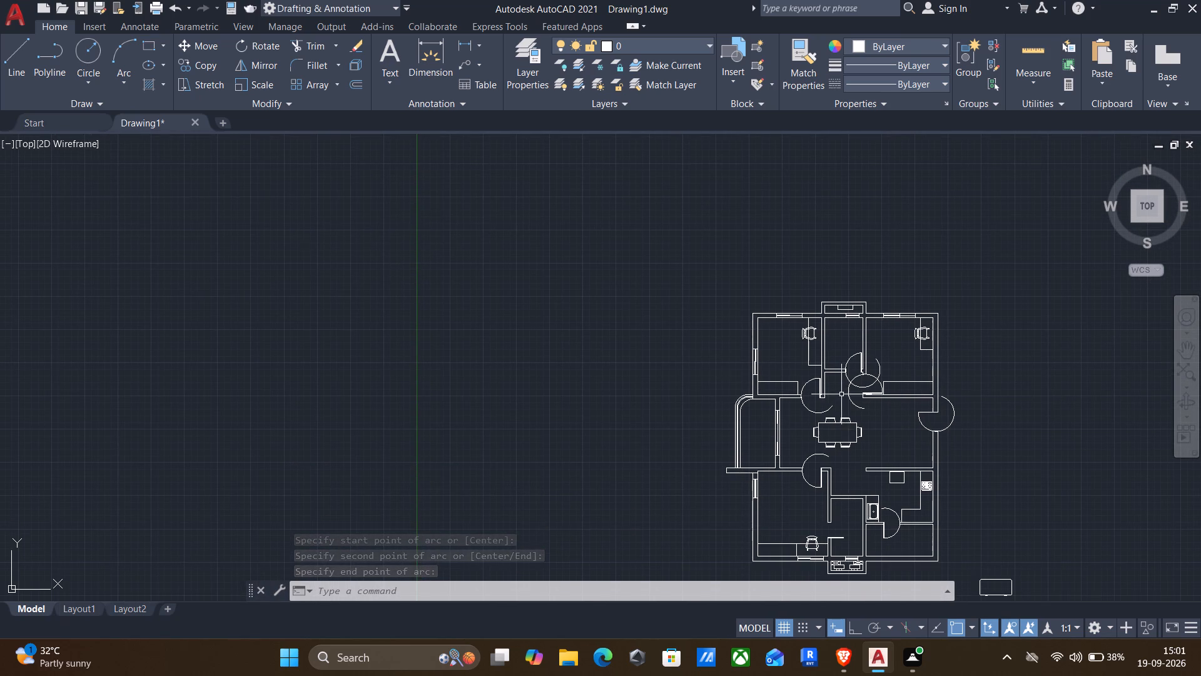
{"action": "scroll", "coordinate": [920, 563], "scroll_direction": "up", "scroll_amount": 2}
{"action": "scroll", "coordinate": [743, 515], "scroll_direction": "up", "scroll_amount": 2}
{"action": "key", "text": "Return"}
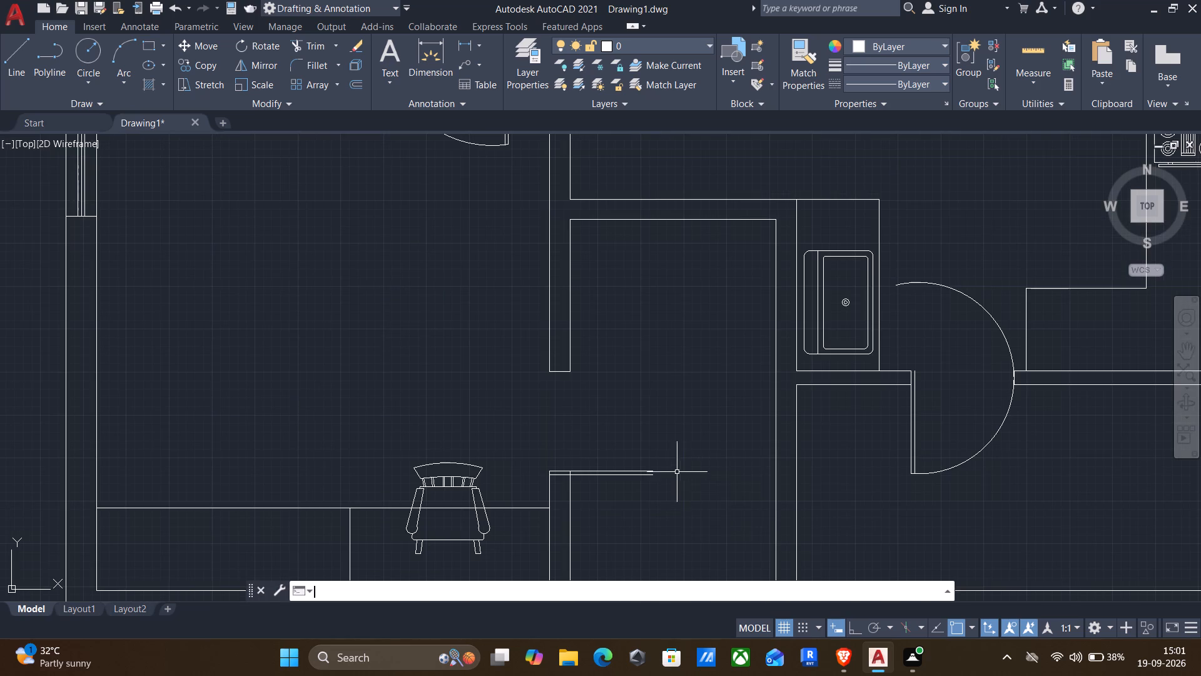
{"action": "left_click_drag", "start_coordinate": [652, 481], "coordinate": [649, 474]}
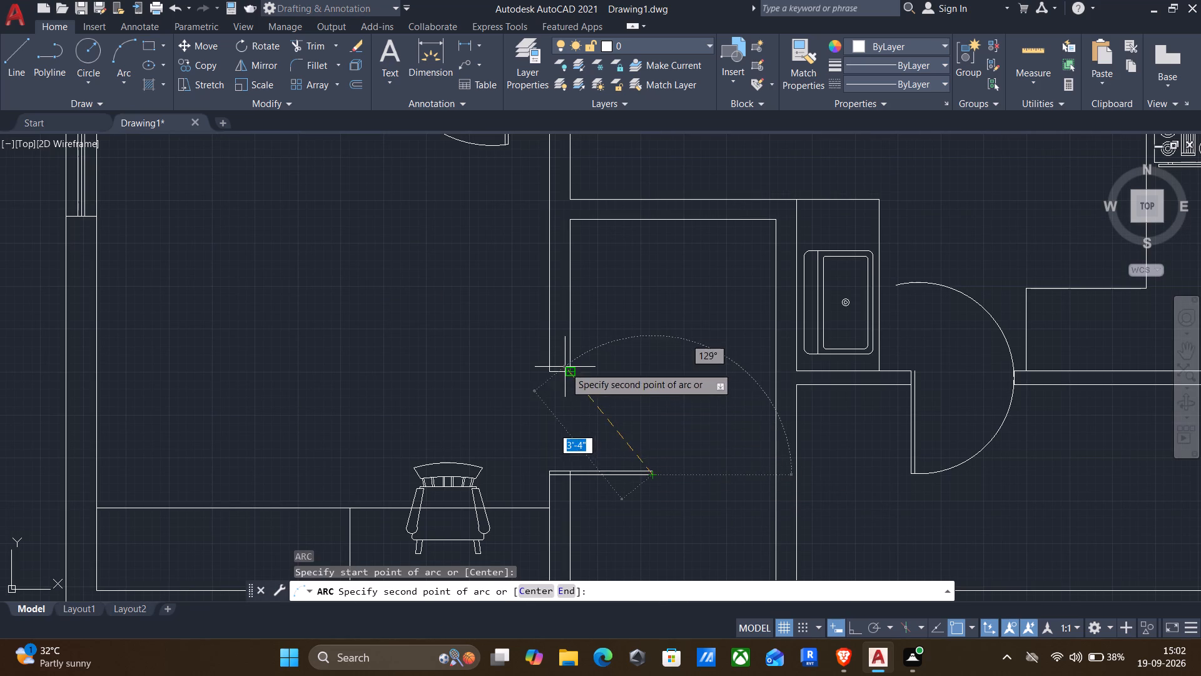
{"action": "left_click", "coordinate": [565, 367]}
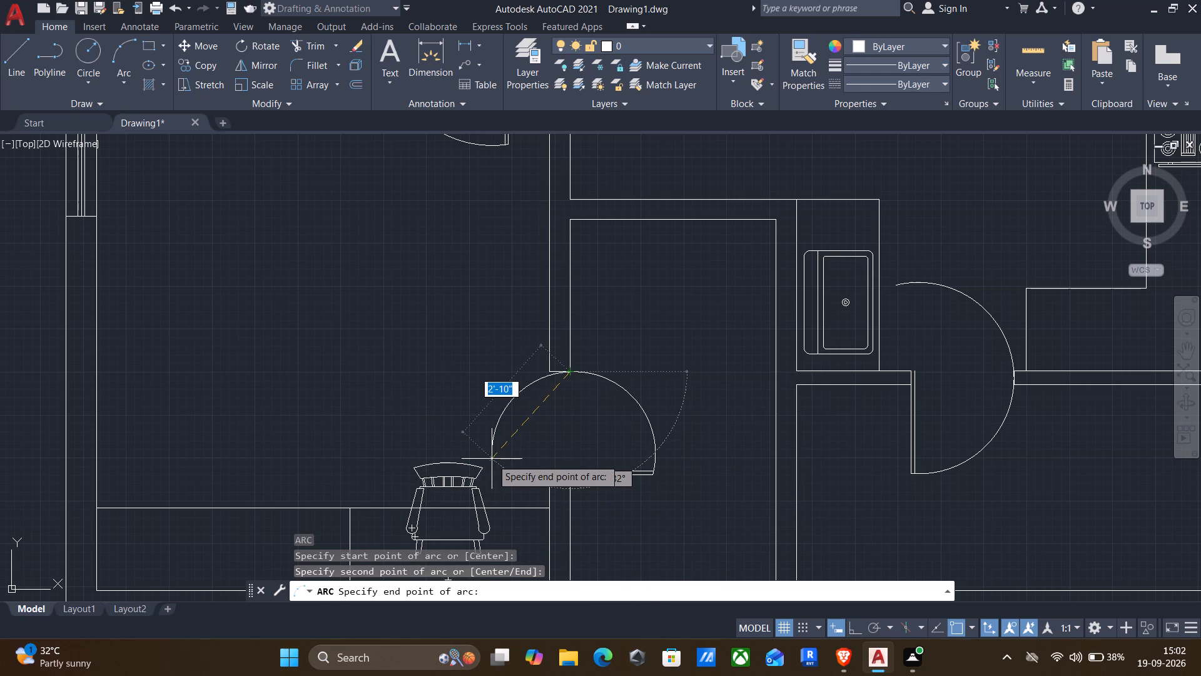
{"action": "left_click", "coordinate": [492, 459]}
Trim the south-central room's door arc back to the jamb, removing the excess on the chair side of the wall.
{"action": "type", "text": "tr"}
{"action": "key", "text": "Return"}
{"action": "left_click_drag", "start_coordinate": [533, 426], "coordinate": [508, 386]}
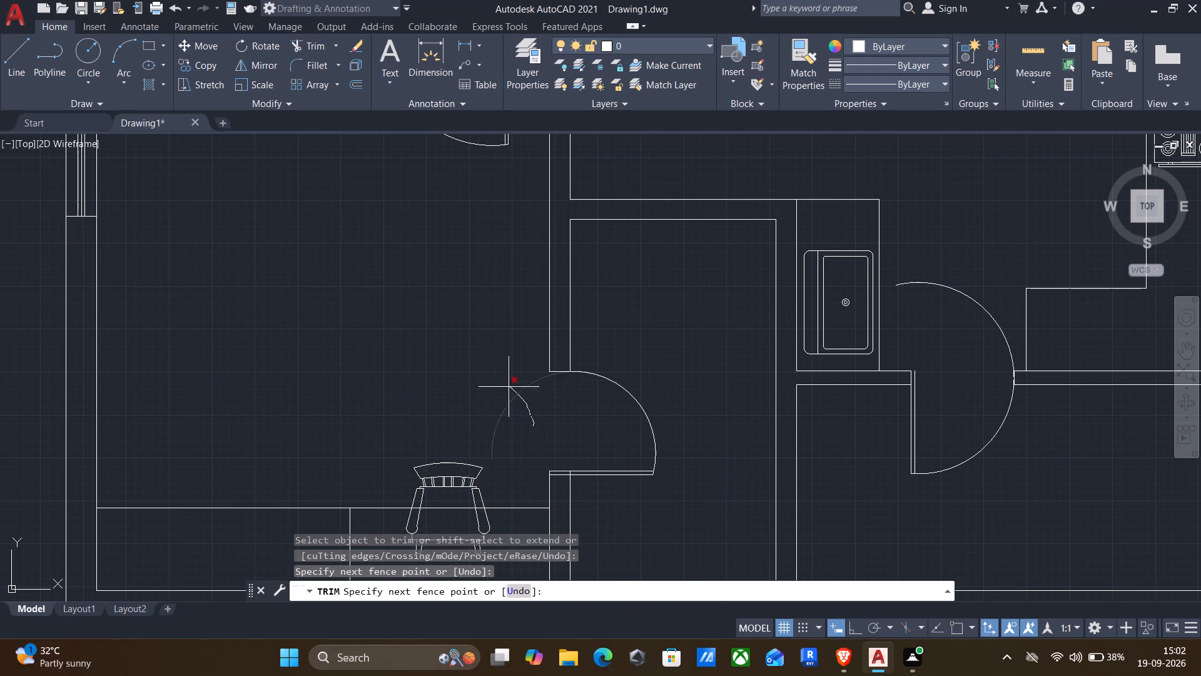
{"action": "left_click_drag", "start_coordinate": [508, 386], "coordinate": [499, 382]}
{"action": "scroll", "coordinate": [593, 377], "scroll_direction": "up", "scroll_amount": 4}
{"action": "scroll", "coordinate": [482, 352], "scroll_direction": "down", "scroll_amount": 3}
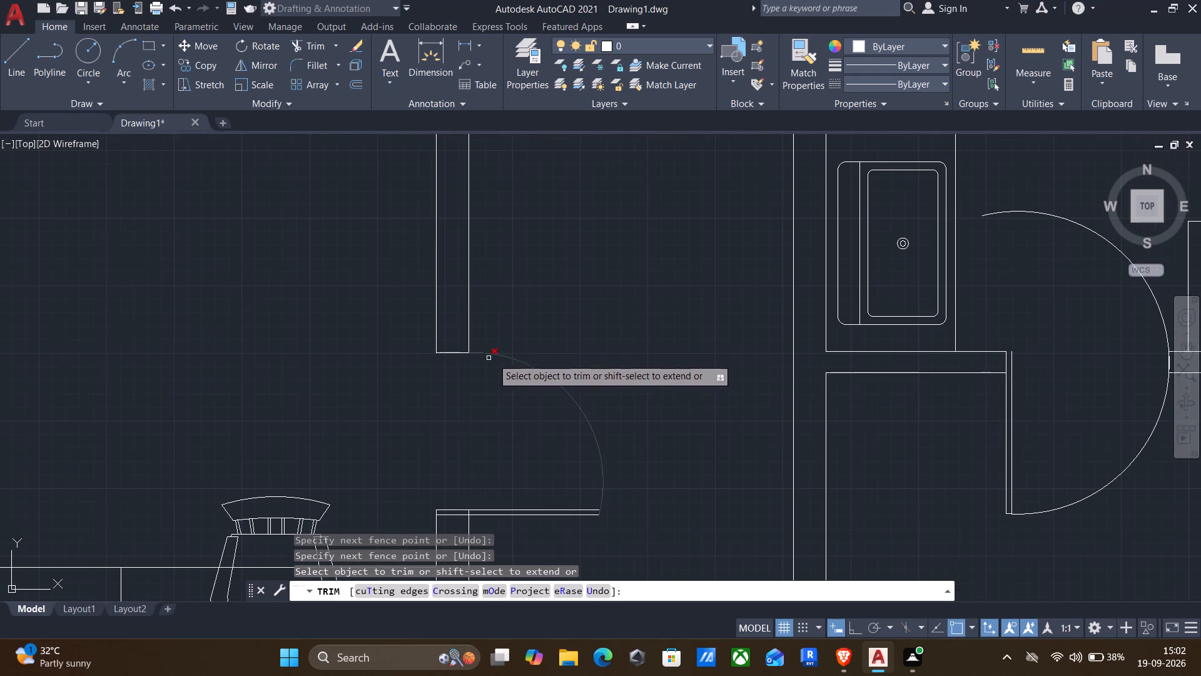
Trim the door arc between the kitchen and the room below it, removing the parts at the jamb and inside the kitchen.
{"action": "scroll", "coordinate": [1068, 389], "scroll_direction": "down", "scroll_amount": 1}
{"action": "middle_click_drag", "start_coordinate": [1078, 369], "coordinate": [967, 405]}
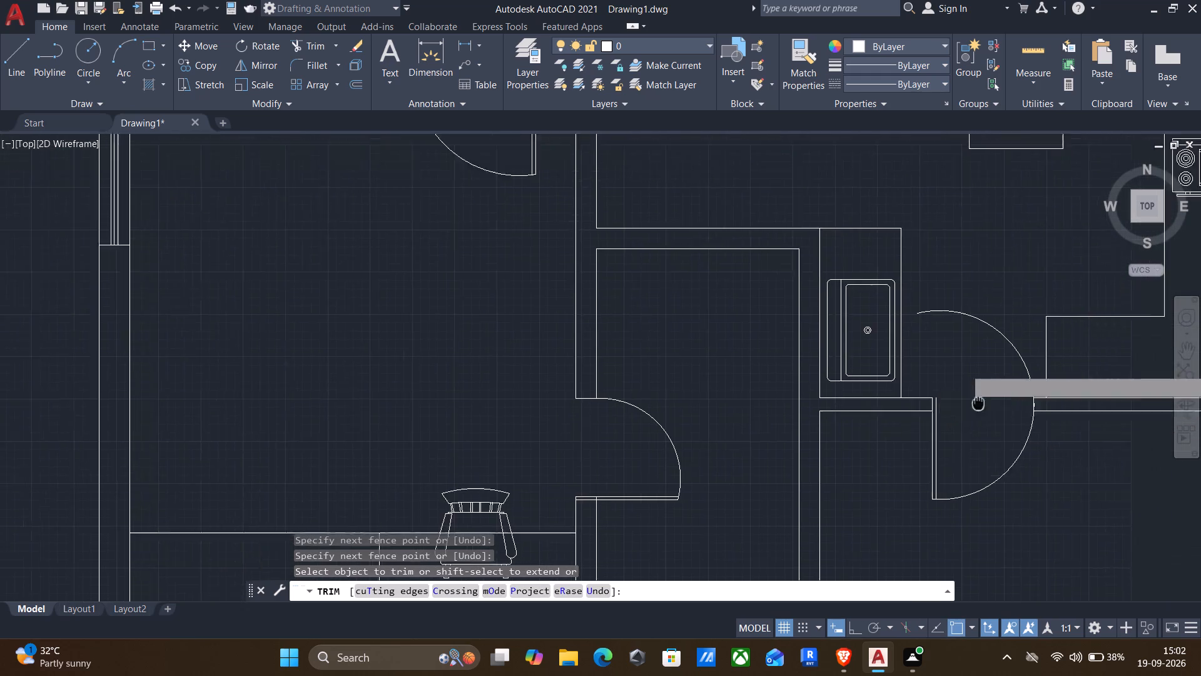
{"action": "middle_click_drag", "start_coordinate": [967, 405], "coordinate": [764, 412]}
{"action": "scroll", "coordinate": [814, 407], "scroll_direction": "up", "scroll_amount": 4}
{"action": "scroll", "coordinate": [801, 466], "scroll_direction": "up", "scroll_amount": 4}
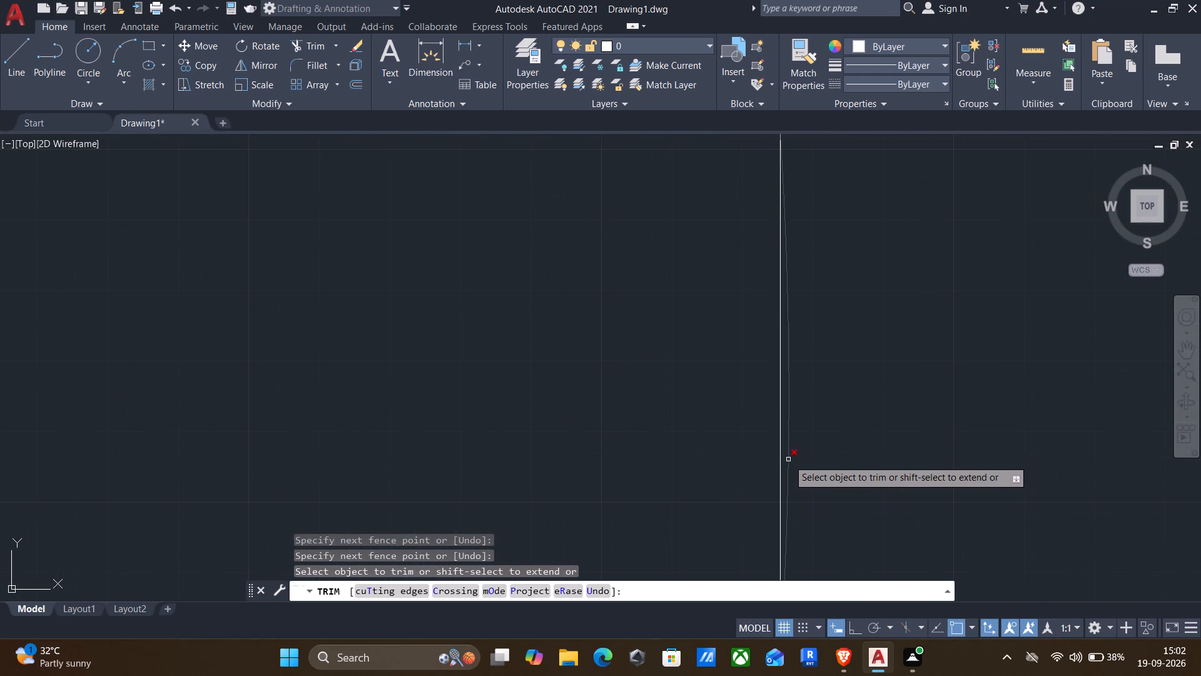
{"action": "left_click", "coordinate": [788, 459]}
{"action": "scroll", "coordinate": [812, 424], "scroll_direction": "down", "scroll_amount": 3}
{"action": "left_click_drag", "start_coordinate": [801, 247], "coordinate": [684, 280]}
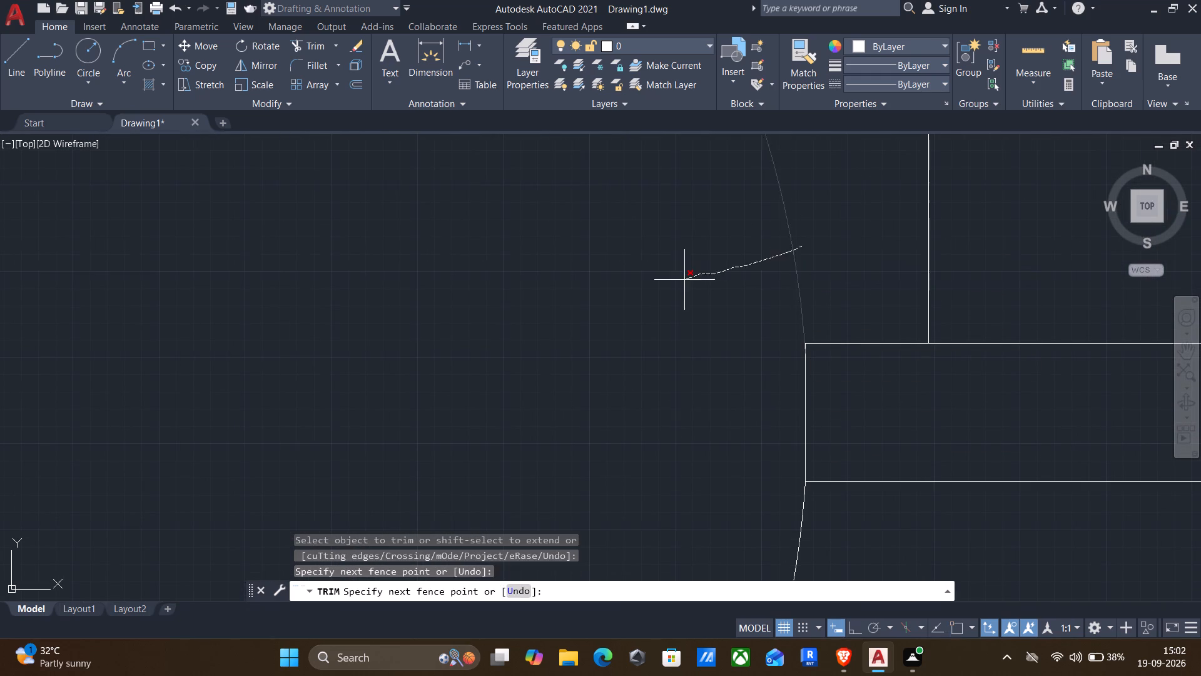
Trim the door arc of the room south of the balcony, removing the dining-side excess and the sliver along the jamb.
{"action": "scroll", "coordinate": [657, 292], "scroll_direction": "down", "scroll_amount": 3}
{"action": "scroll", "coordinate": [605, 282], "scroll_direction": "down", "scroll_amount": 2}
{"action": "middle_click_drag", "start_coordinate": [552, 303], "coordinate": [591, 419]}
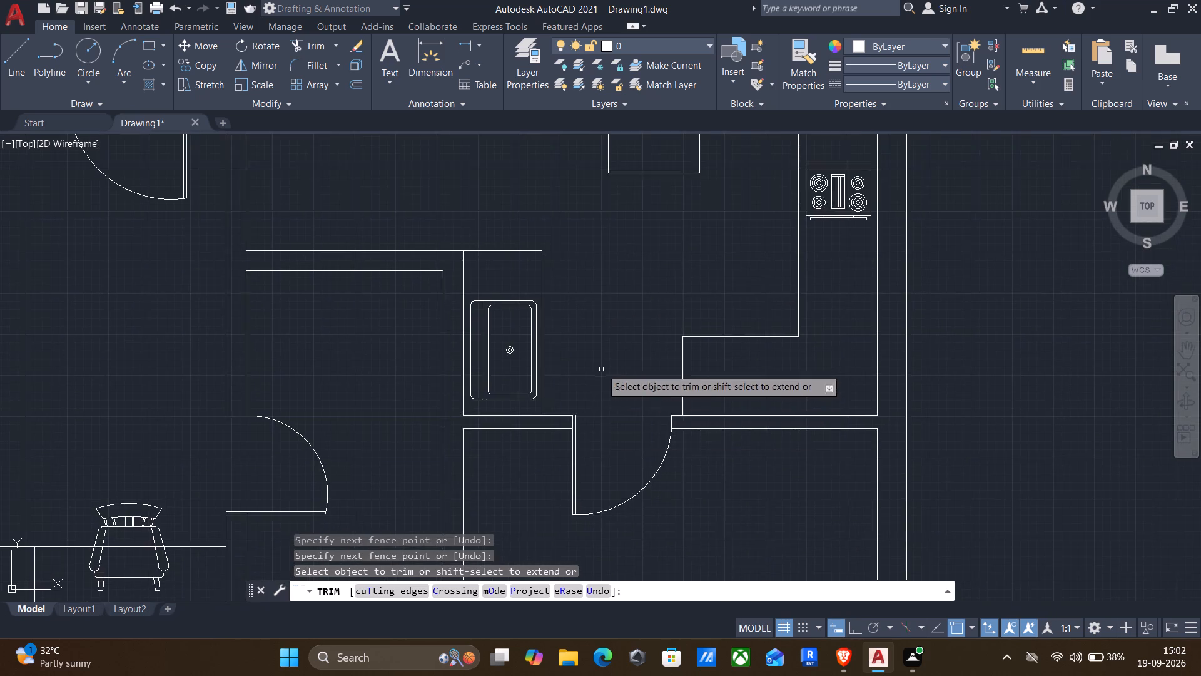
{"action": "scroll", "coordinate": [601, 368], "scroll_direction": "down", "scroll_amount": 2}
{"action": "scroll", "coordinate": [394, 243], "scroll_direction": "up", "scroll_amount": 3}
{"action": "left_click_drag", "start_coordinate": [321, 229], "coordinate": [444, 294]}
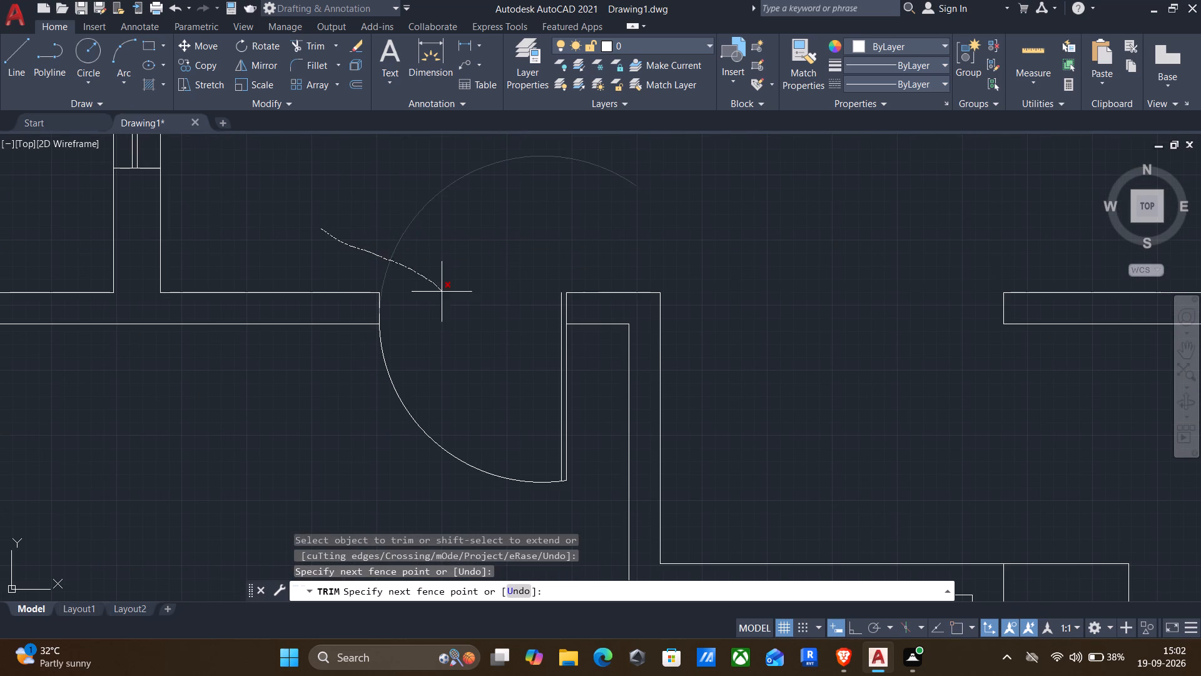
{"action": "left_click_drag", "start_coordinate": [444, 294], "coordinate": [446, 297]}
{"action": "scroll", "coordinate": [388, 321], "scroll_direction": "up", "scroll_amount": 4}
{"action": "scroll", "coordinate": [303, 297], "scroll_direction": "up", "scroll_amount": 3}
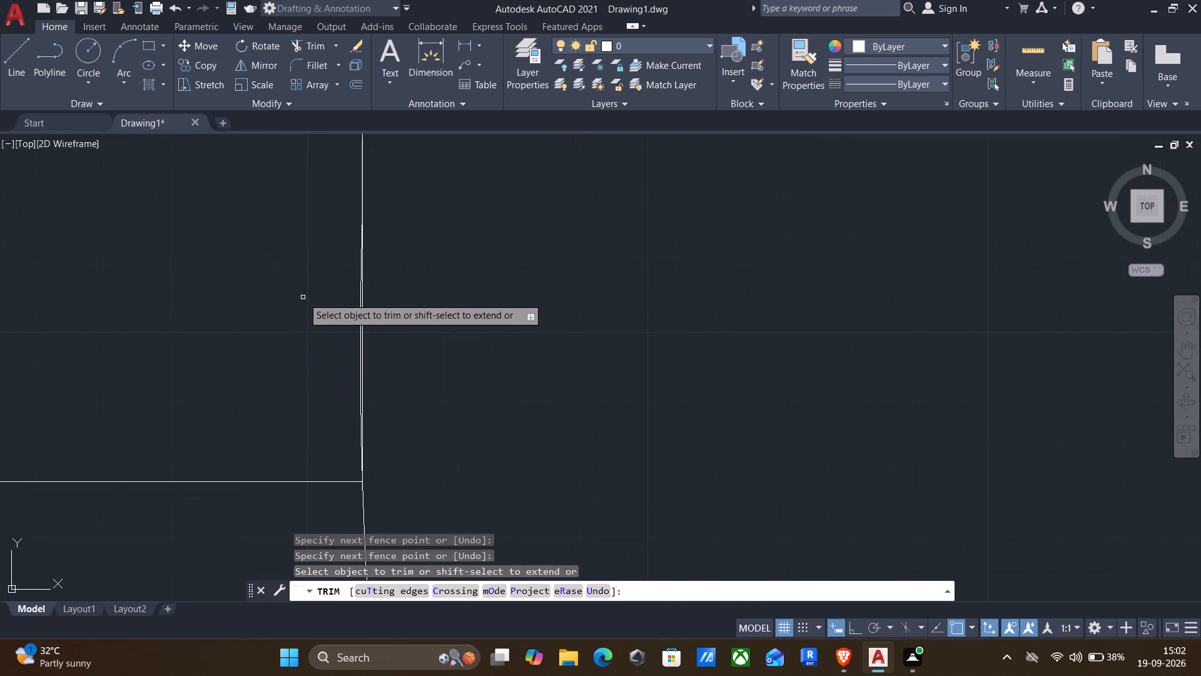
{"action": "scroll", "coordinate": [360, 343], "scroll_direction": "up", "scroll_amount": 3}
{"action": "left_click", "coordinate": [348, 338]}
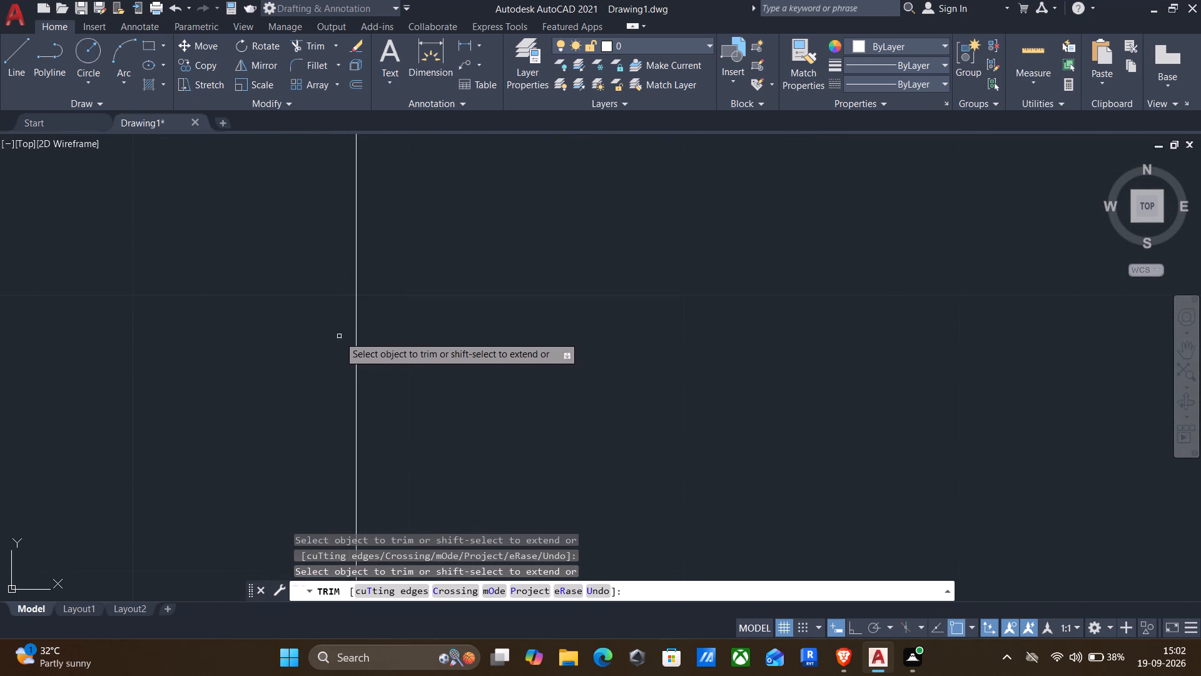
Trim the east exterior door's arc, removing the part outside the building and the piece inside the wall end.
{"action": "scroll", "coordinate": [337, 336], "scroll_direction": "down", "scroll_amount": 6}
{"action": "scroll", "coordinate": [412, 349], "scroll_direction": "down", "scroll_amount": 3}
{"action": "scroll", "coordinate": [477, 322], "scroll_direction": "down", "scroll_amount": 4}
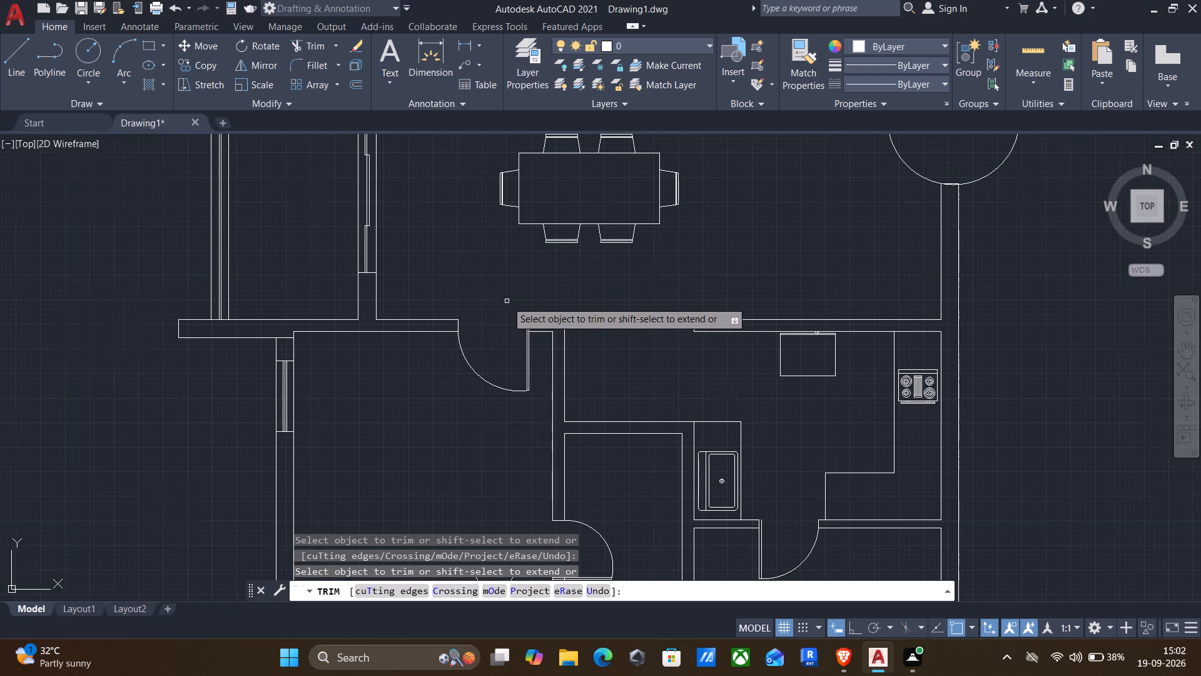
{"action": "scroll", "coordinate": [507, 301], "scroll_direction": "down", "scroll_amount": 1}
{"action": "scroll", "coordinate": [695, 242], "scroll_direction": "up", "scroll_amount": 4}
{"action": "left_click_drag", "start_coordinate": [697, 236], "coordinate": [747, 370]}
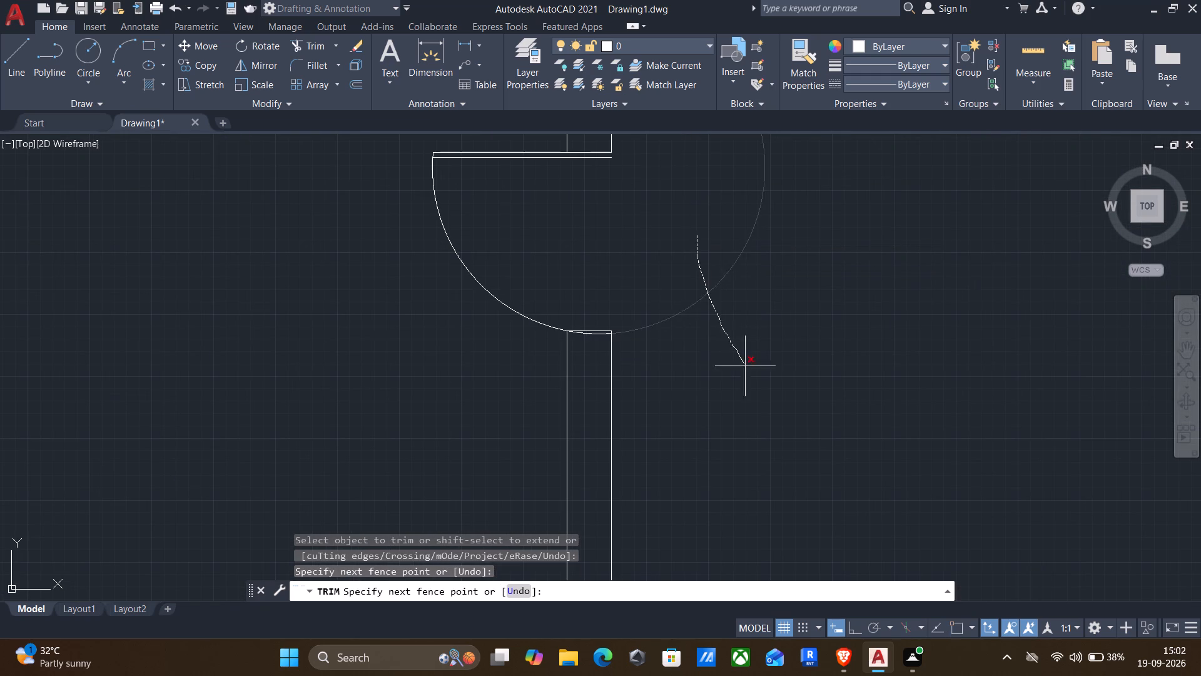
{"action": "left_click_drag", "start_coordinate": [747, 370], "coordinate": [753, 387]}
{"action": "scroll", "coordinate": [585, 342], "scroll_direction": "up", "scroll_amount": 3}
{"action": "scroll", "coordinate": [604, 295], "scroll_direction": "up", "scroll_amount": 3}
{"action": "left_click_drag", "start_coordinate": [582, 325], "coordinate": [567, 406]}
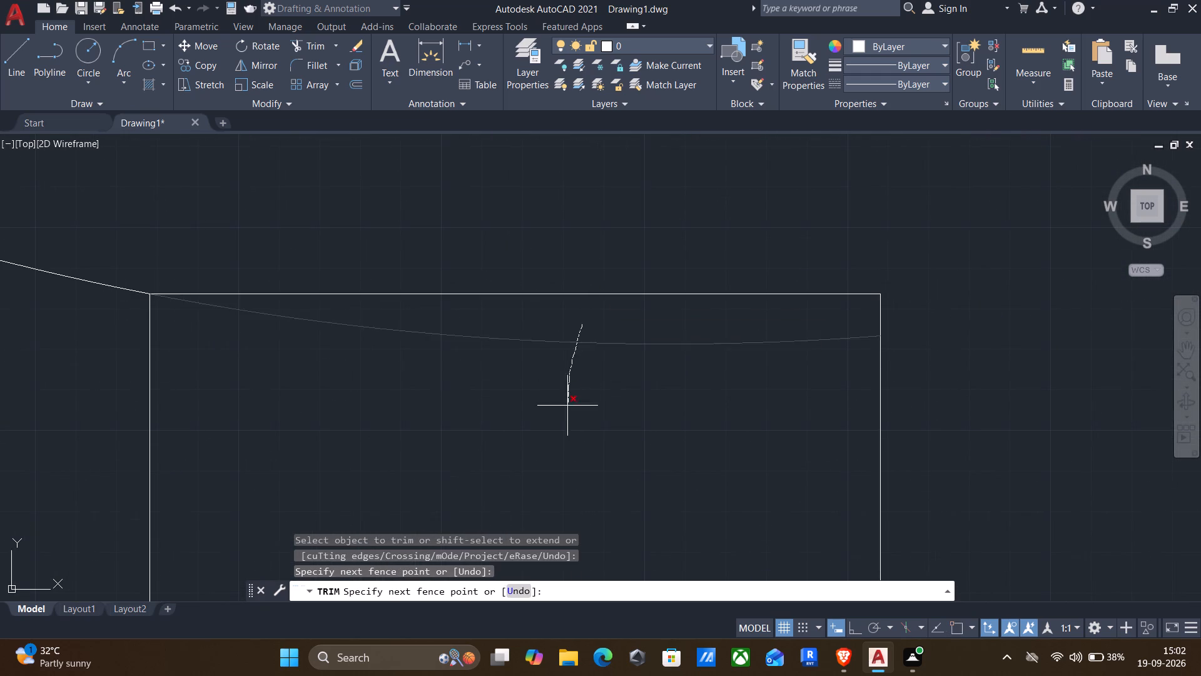
{"action": "left_click_drag", "start_coordinate": [567, 406], "coordinate": [567, 408]}
Trim the northwest bedroom's door arc back to its jamb corner, and cut the dining-side excess off the northeast bedroom's arc.
{"action": "scroll", "coordinate": [558, 425], "scroll_direction": "down", "scroll_amount": 9}
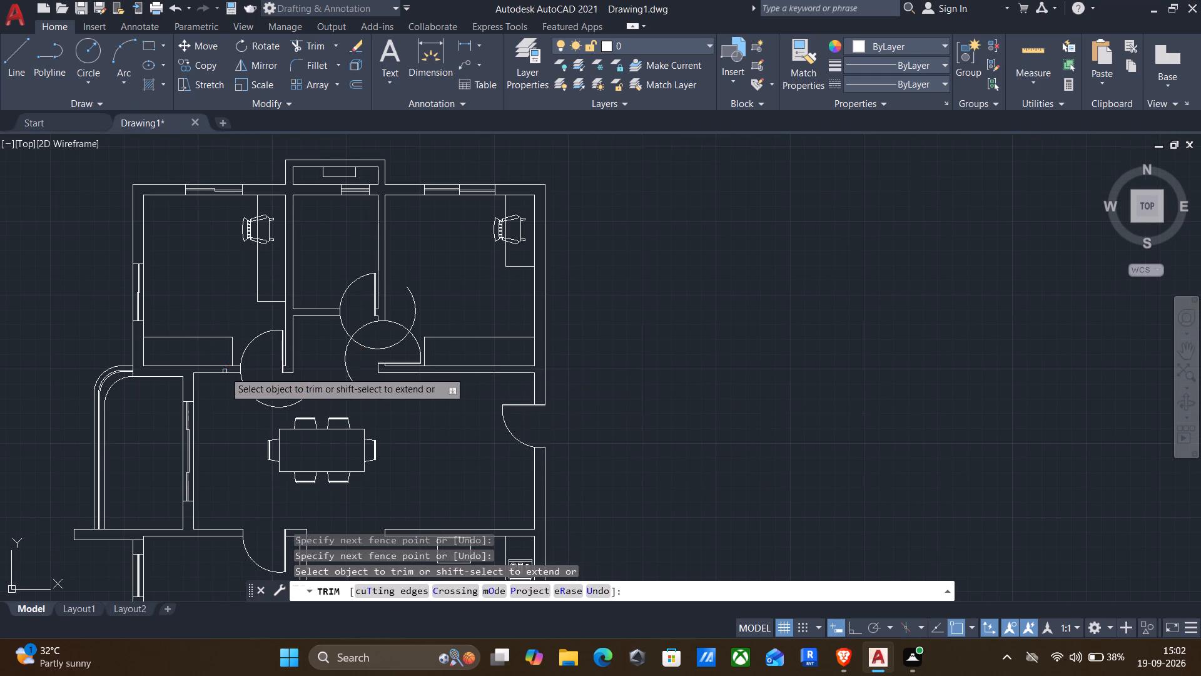
{"action": "scroll", "coordinate": [234, 391], "scroll_direction": "up", "scroll_amount": 3}
{"action": "left_click_drag", "start_coordinate": [237, 401], "coordinate": [328, 368]}
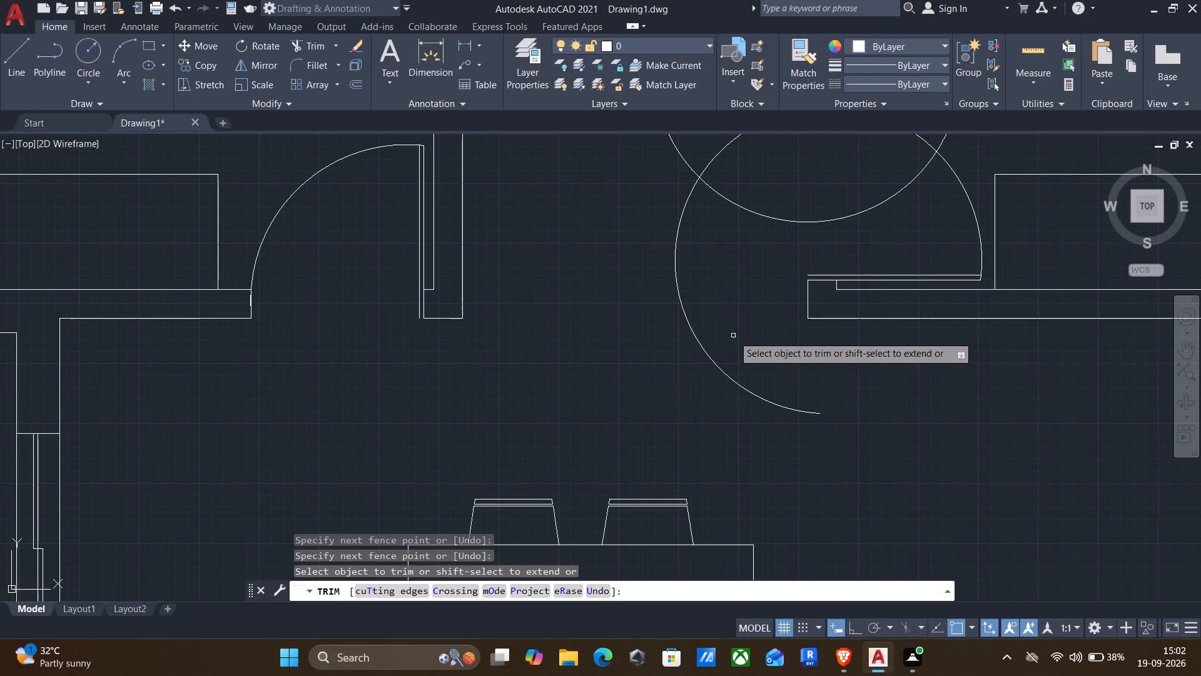
{"action": "left_click_drag", "start_coordinate": [736, 333], "coordinate": [611, 337]}
{"action": "scroll", "coordinate": [607, 337], "scroll_direction": "down", "scroll_amount": 1}
{"action": "scroll", "coordinate": [396, 312], "scroll_direction": "up", "scroll_amount": 3}
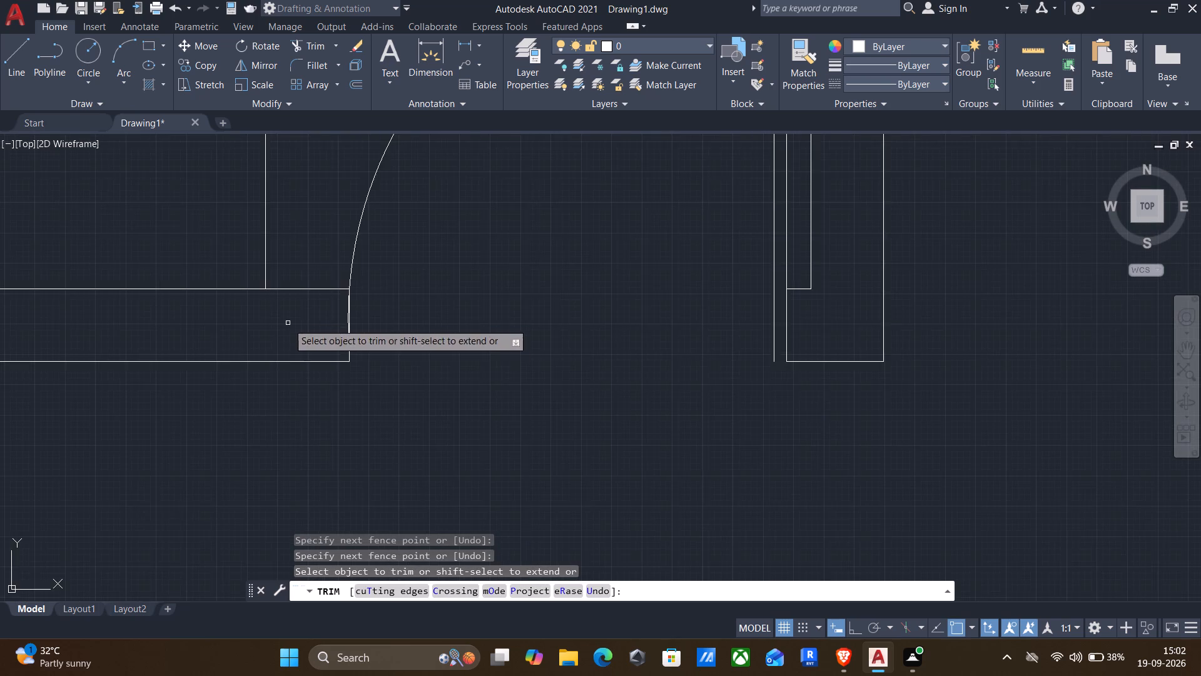
{"action": "scroll", "coordinate": [294, 333], "scroll_direction": "up", "scroll_amount": 4}
{"action": "scroll", "coordinate": [532, 300], "scroll_direction": "up", "scroll_amount": 3}
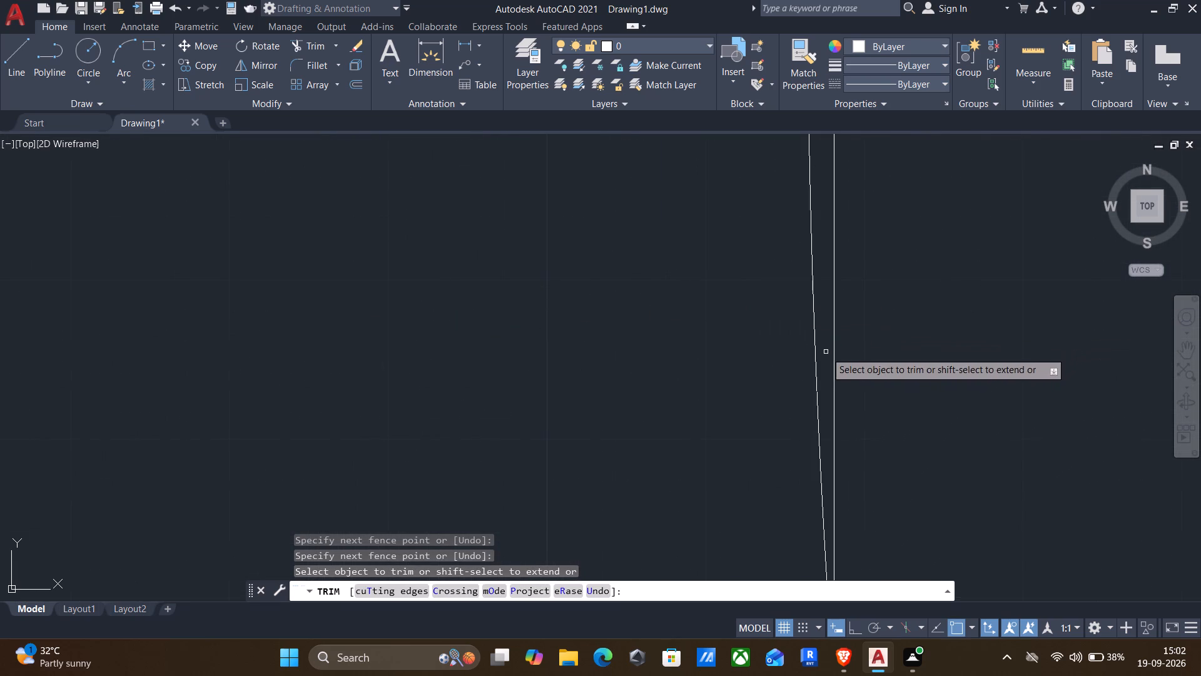
{"action": "left_click_drag", "start_coordinate": [822, 355], "coordinate": [687, 350]}
Trim the large excess parts of the door arcs of the northeast bedroom and the middle north room, including the leftover piece inside the bedroom.
{"action": "scroll", "coordinate": [671, 351], "scroll_direction": "down", "scroll_amount": 9}
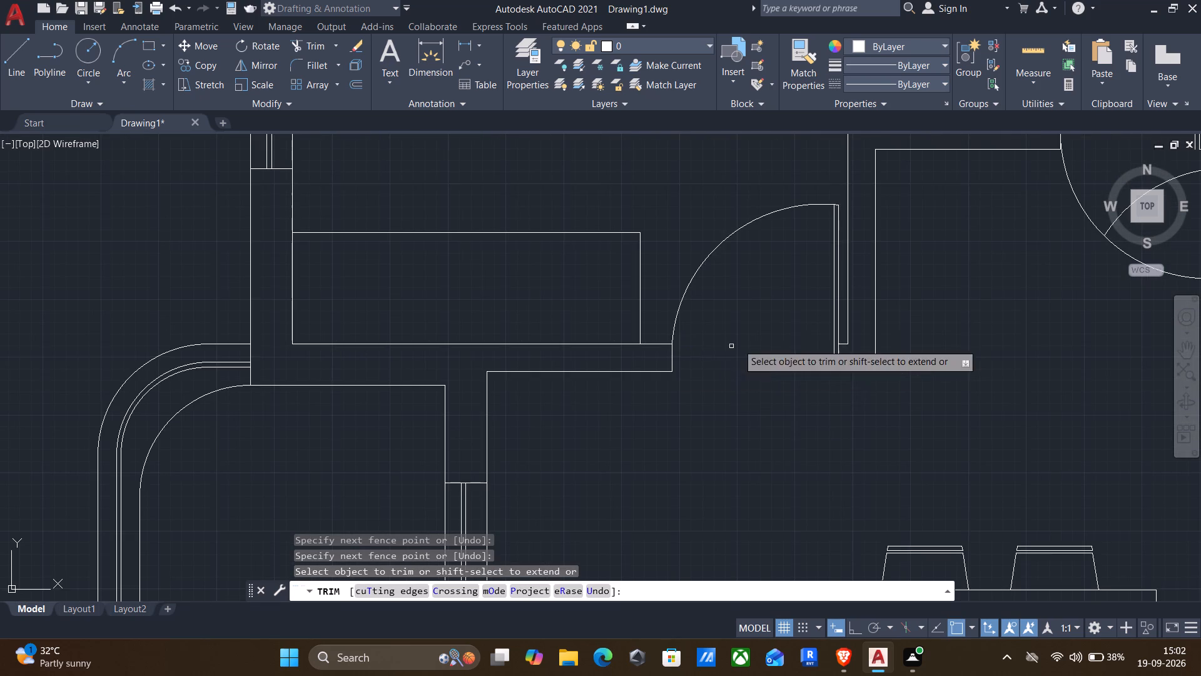
{"action": "middle_click_drag", "start_coordinate": [774, 329], "coordinate": [481, 389]}
{"action": "scroll", "coordinate": [809, 234], "scroll_direction": "down", "scroll_amount": 2}
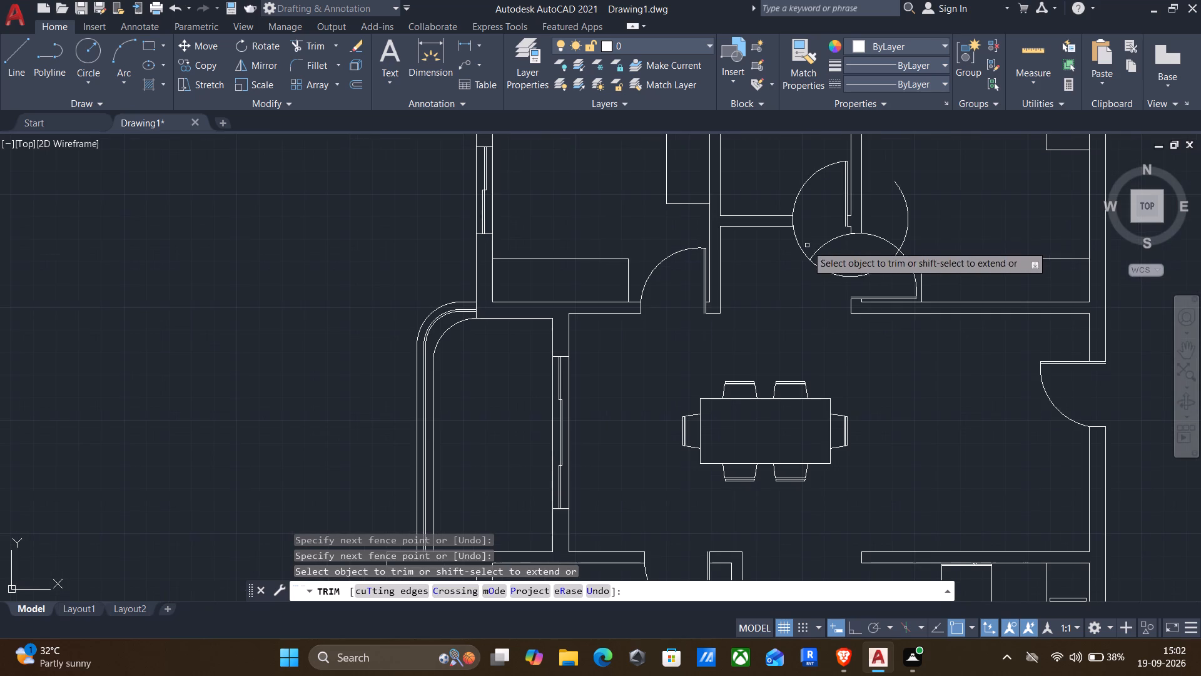
{"action": "left_click_drag", "start_coordinate": [835, 247], "coordinate": [820, 233]}
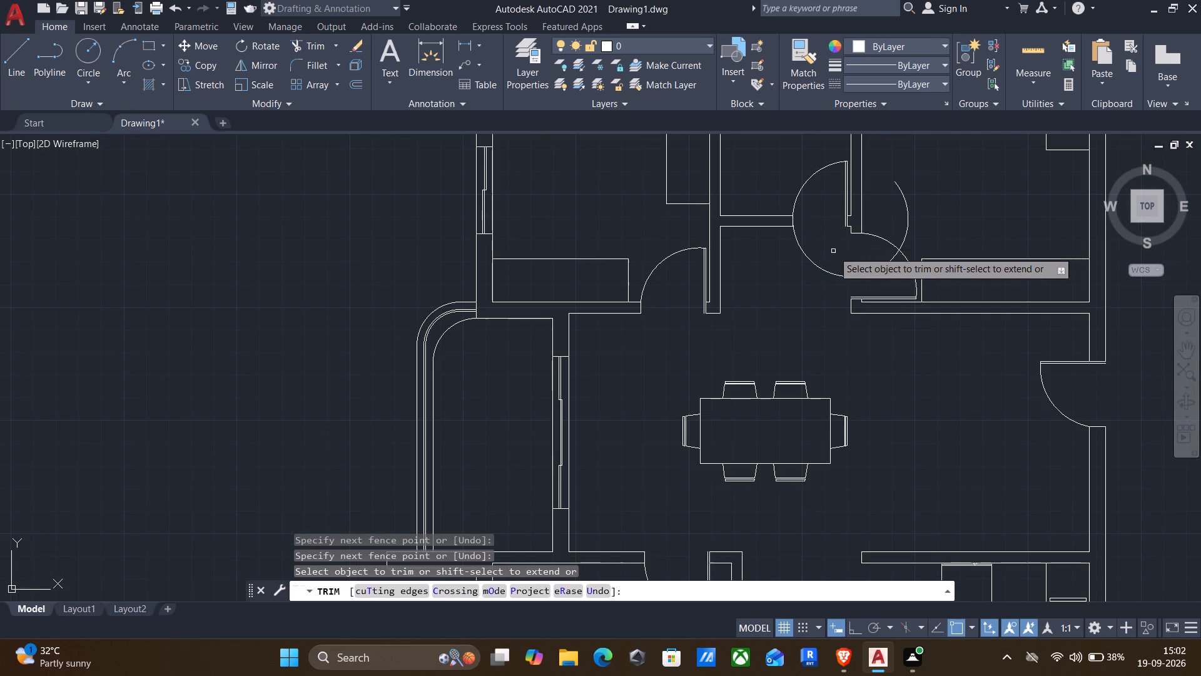
{"action": "left_click_drag", "start_coordinate": [859, 267], "coordinate": [832, 288]}
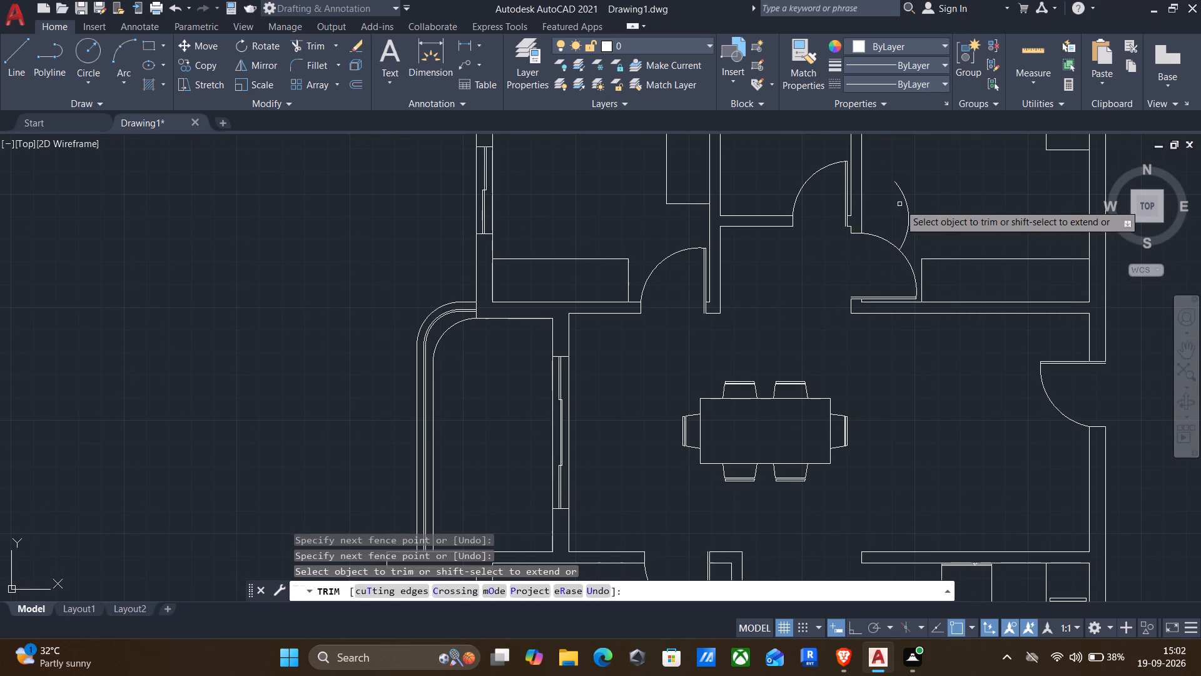
{"action": "left_click_drag", "start_coordinate": [899, 204], "coordinate": [920, 202]}
Trim the sliver of the northeast bedroom's door arc that runs inside the end of the wall at the jamb.
{"action": "scroll", "coordinate": [849, 228], "scroll_direction": "up", "scroll_amount": 7}
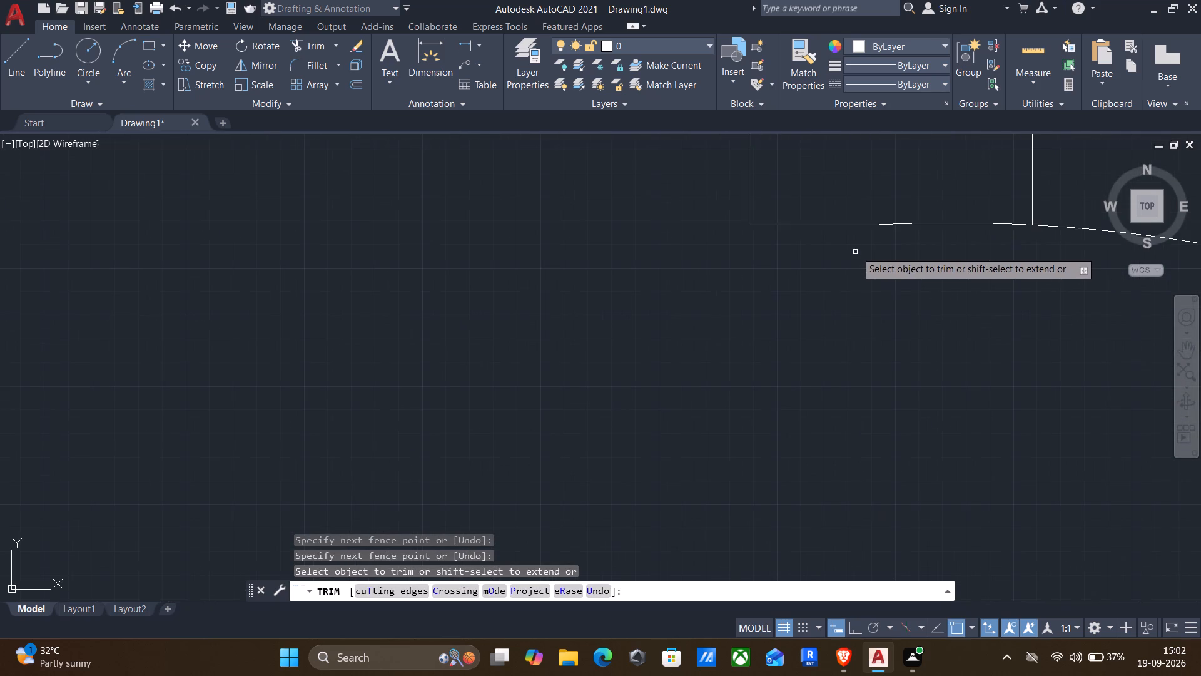
{"action": "scroll", "coordinate": [928, 228], "scroll_direction": "up", "scroll_amount": 6}
{"action": "left_click_drag", "start_coordinate": [914, 197], "coordinate": [879, 160]}
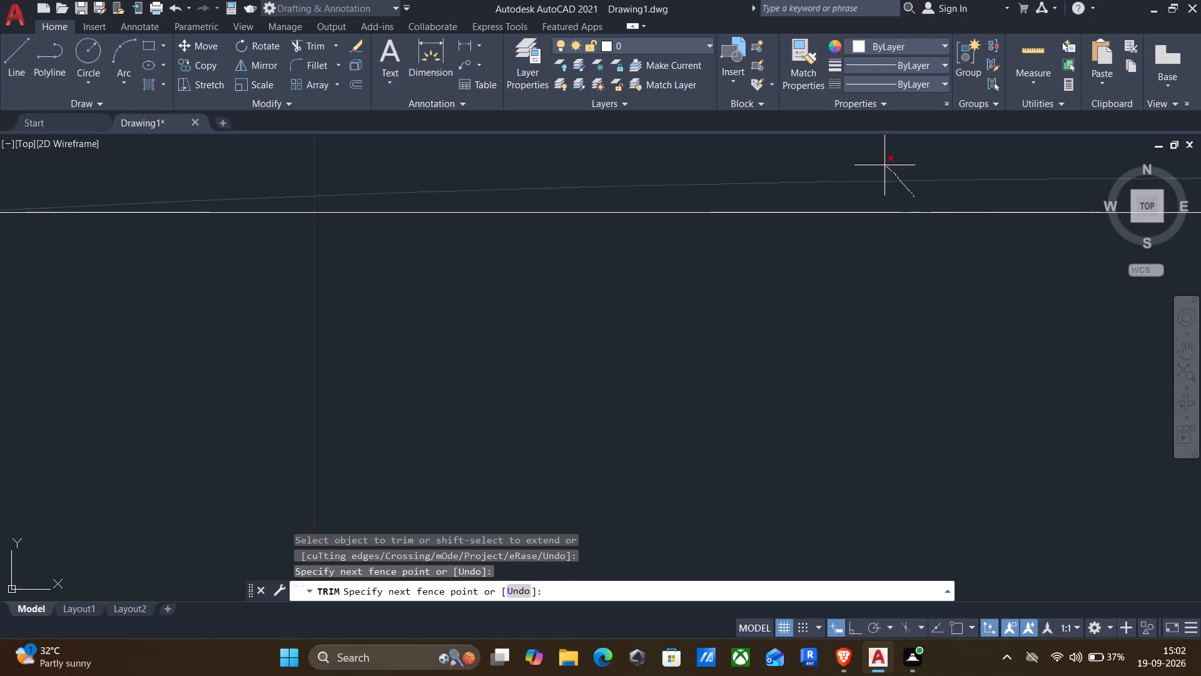
{"action": "left_click_drag", "start_coordinate": [879, 160], "coordinate": [877, 160]}
Trim the sliver of the middle north room's door arc along its jamb.
{"action": "scroll", "coordinate": [867, 171], "scroll_direction": "down", "scroll_amount": 12}
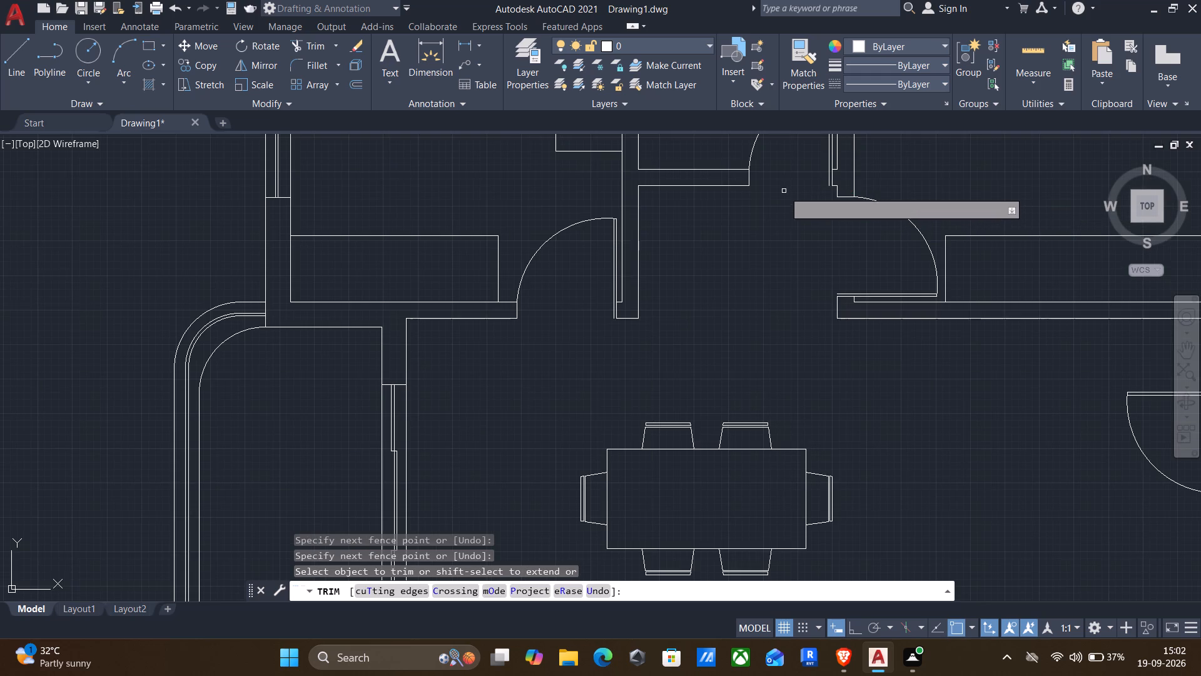
{"action": "middle_click_drag", "start_coordinate": [778, 218], "coordinate": [803, 307]}
{"action": "scroll", "coordinate": [771, 247], "scroll_direction": "up", "scroll_amount": 4}
{"action": "scroll", "coordinate": [765, 341], "scroll_direction": "up", "scroll_amount": 4}
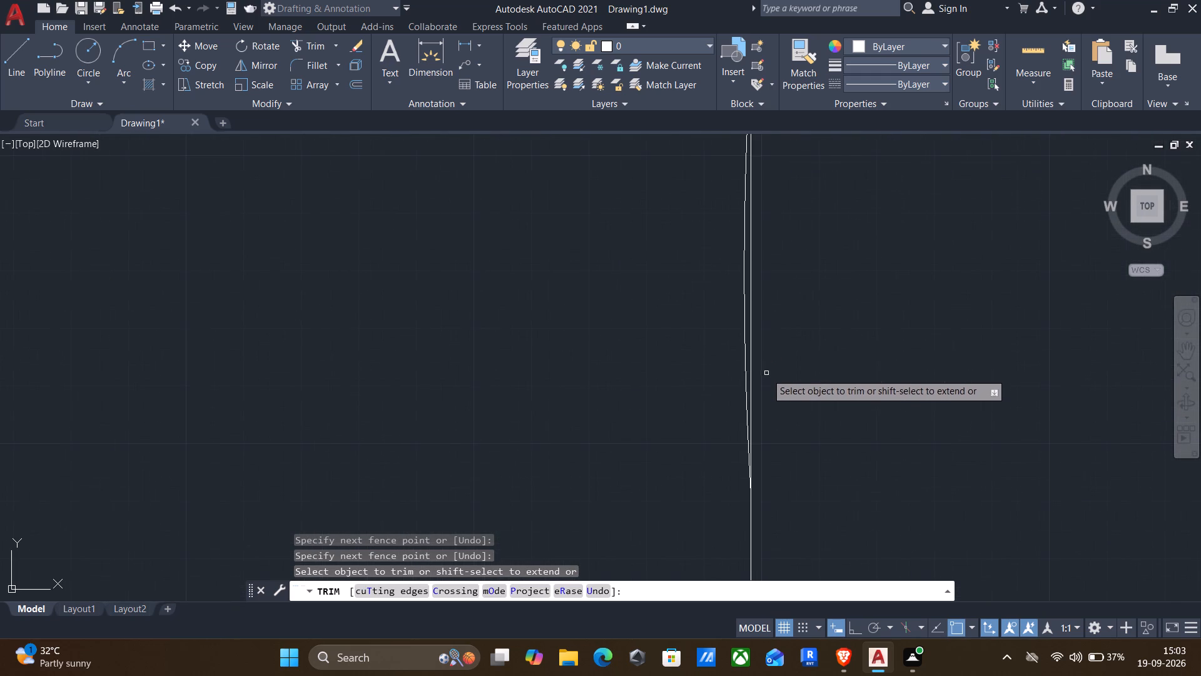
{"action": "scroll", "coordinate": [758, 384], "scroll_direction": "up", "scroll_amount": 4}
{"action": "left_click_drag", "start_coordinate": [687, 347], "coordinate": [594, 346]}
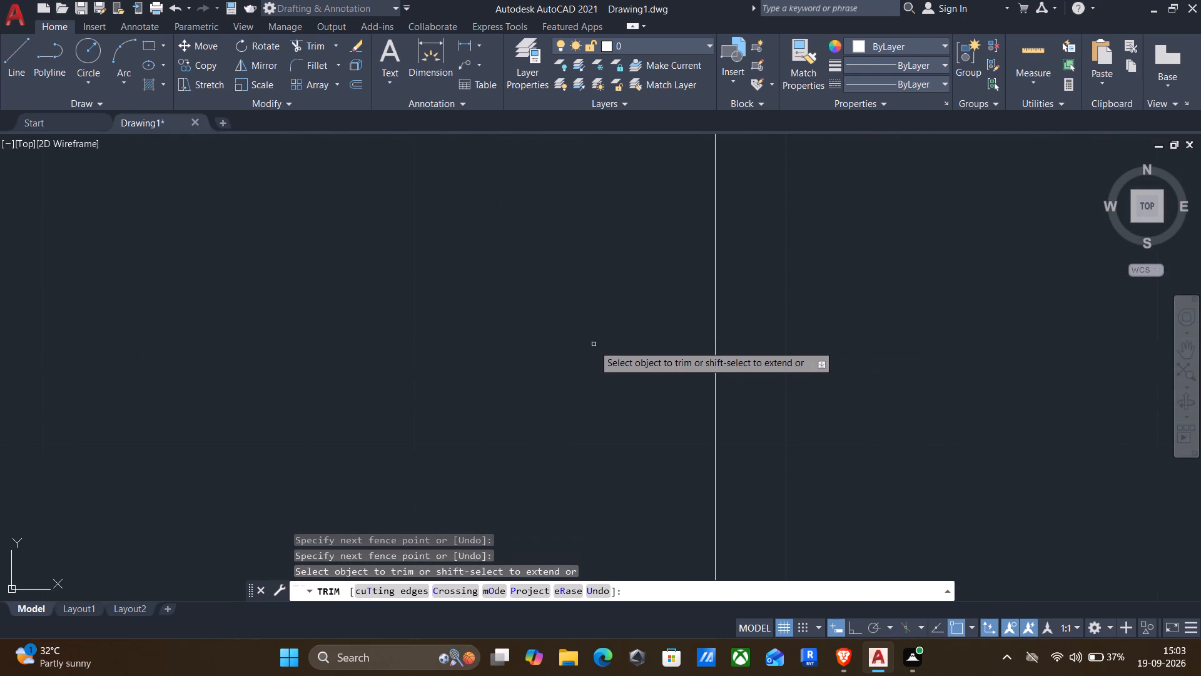
{"action": "scroll", "coordinate": [572, 348], "scroll_direction": "down", "scroll_amount": 4}
{"action": "scroll", "coordinate": [524, 329], "scroll_direction": "down", "scroll_amount": 3}
{"action": "scroll", "coordinate": [405, 364], "scroll_direction": "down", "scroll_amount": 5}
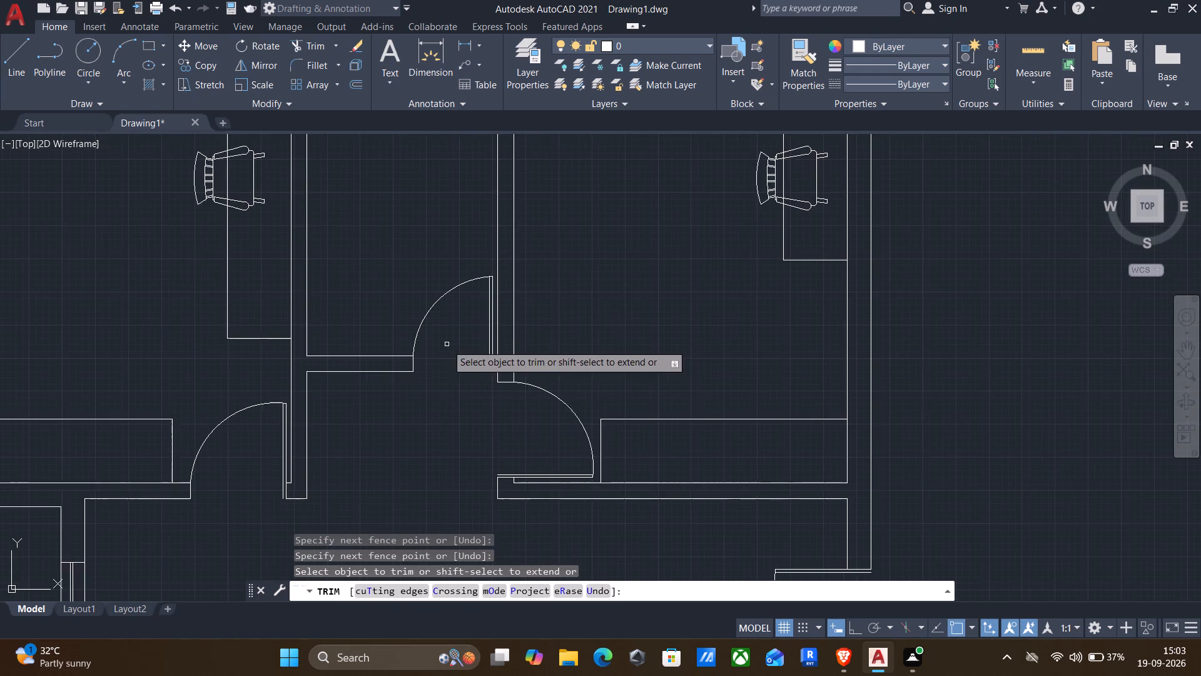
{"action": "scroll", "coordinate": [443, 362], "scroll_direction": "down", "scroll_amount": 1}
{"action": "middle_click_drag", "start_coordinate": [425, 412], "coordinate": [580, 356]}
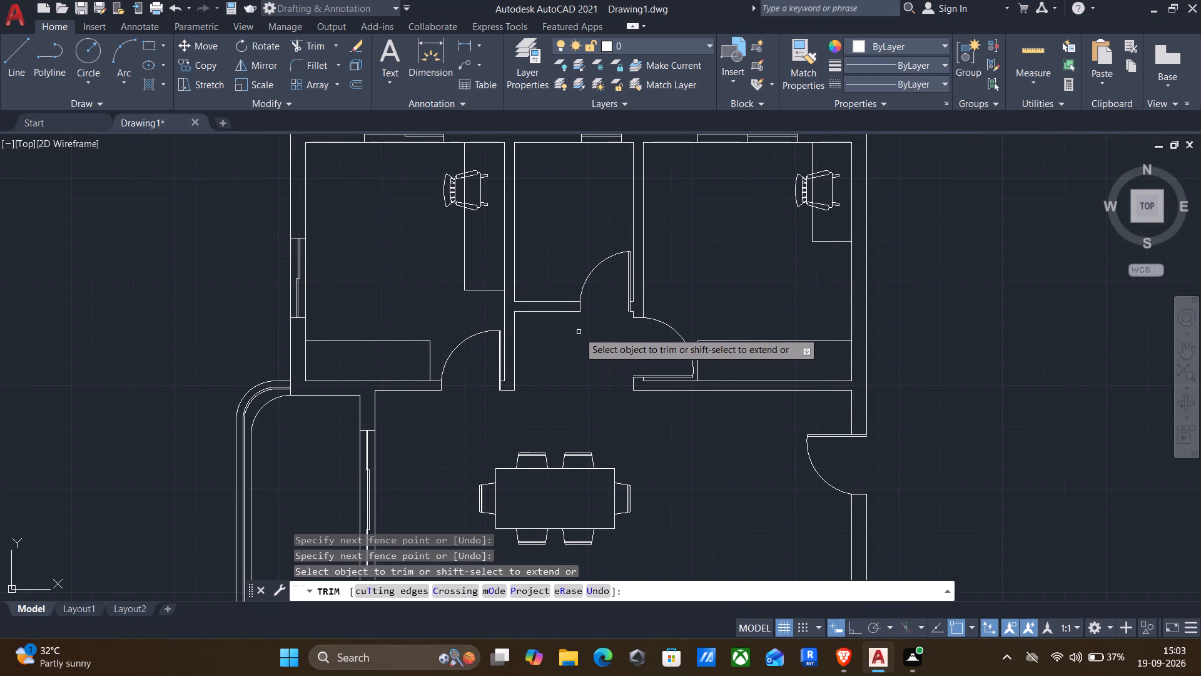
{"action": "scroll", "coordinate": [310, 272], "scroll_direction": "down", "scroll_amount": 1}
{"action": "middle_click_drag", "start_coordinate": [216, 250], "coordinate": [300, 234]}
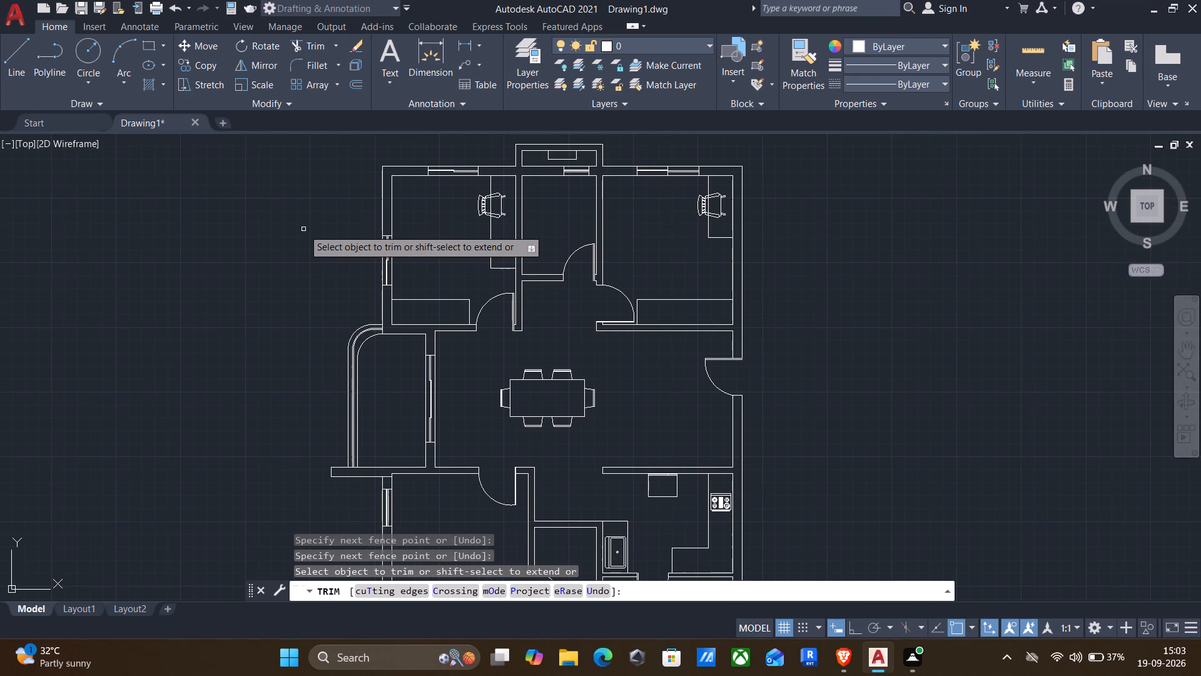
{"action": "key", "text": "Escape"}
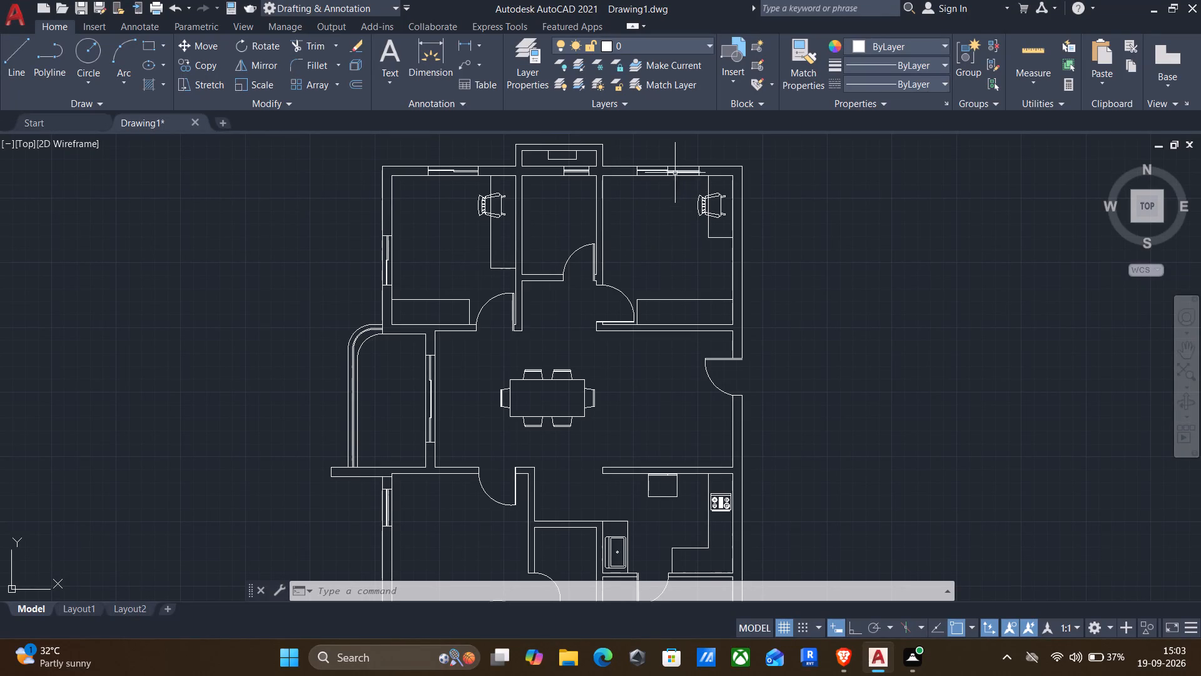
Trim the middle vertical line of the northeast bedroom's north window, removing the parts below and above the overlapping sashes.
{"action": "scroll", "coordinate": [674, 172], "scroll_direction": "up", "scroll_amount": 4}
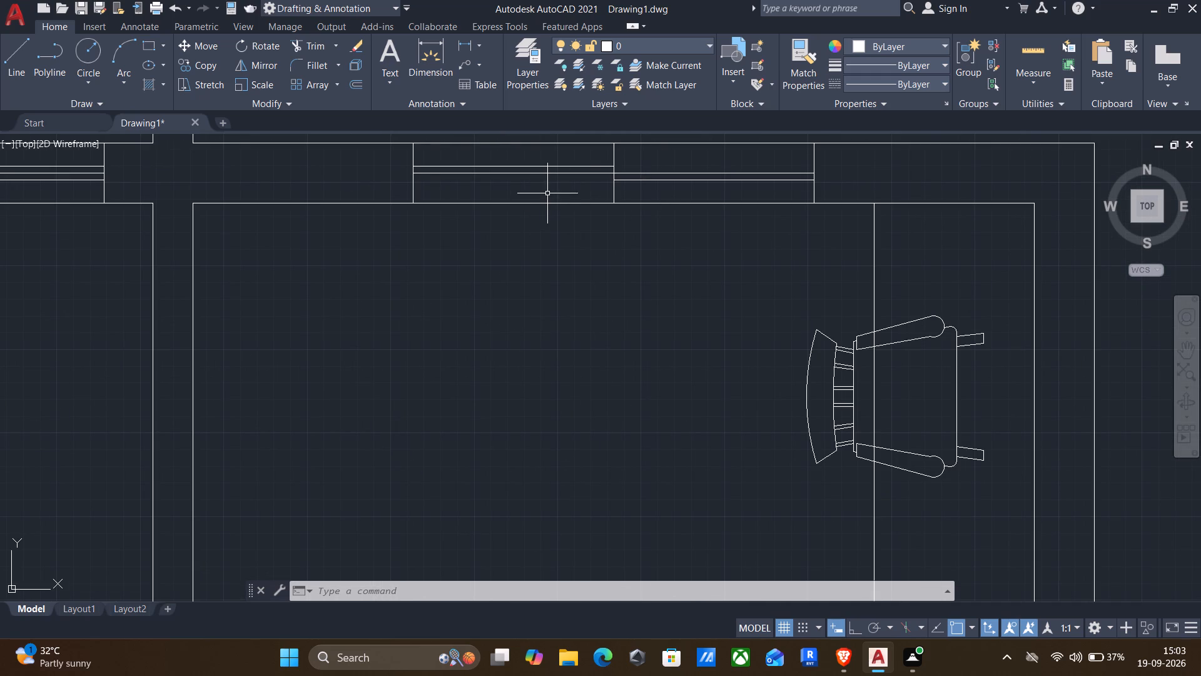
{"action": "type", "text": "tr"}
{"action": "key", "text": "Return"}
{"action": "scroll", "coordinate": [614, 185], "scroll_direction": "up", "scroll_amount": 3}
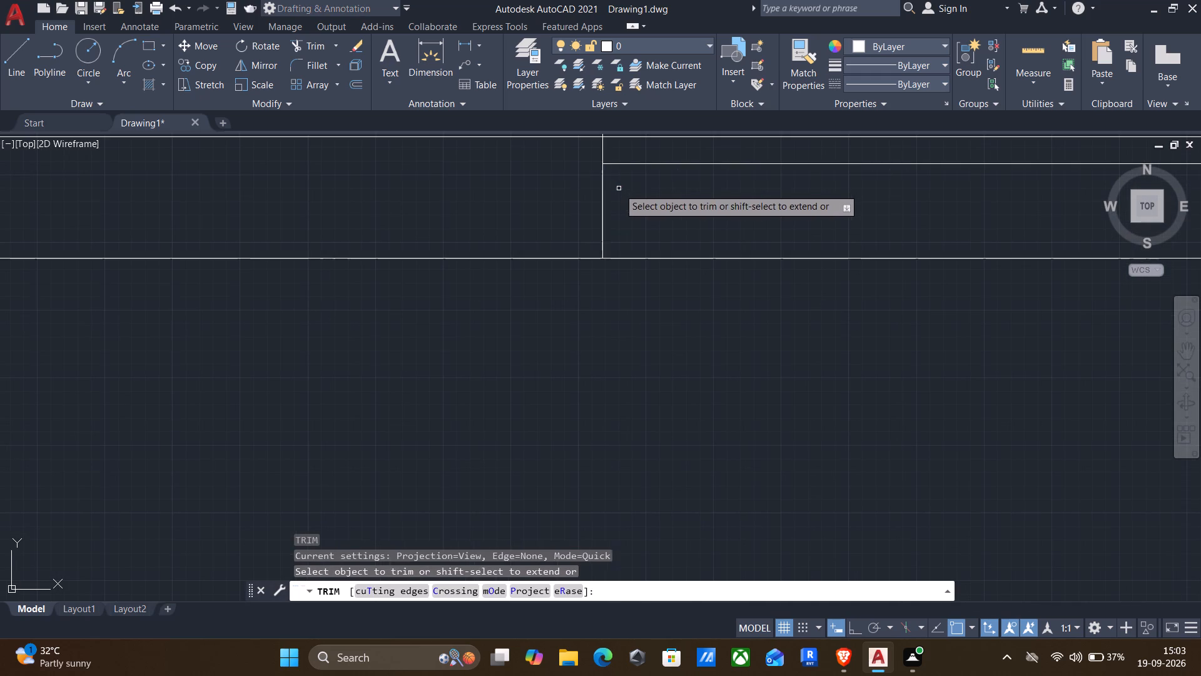
{"action": "left_click_drag", "start_coordinate": [619, 190], "coordinate": [556, 209]}
{"action": "scroll", "coordinate": [545, 208], "scroll_direction": "down", "scroll_amount": 3}
{"action": "scroll", "coordinate": [564, 172], "scroll_direction": "up", "scroll_amount": 3}
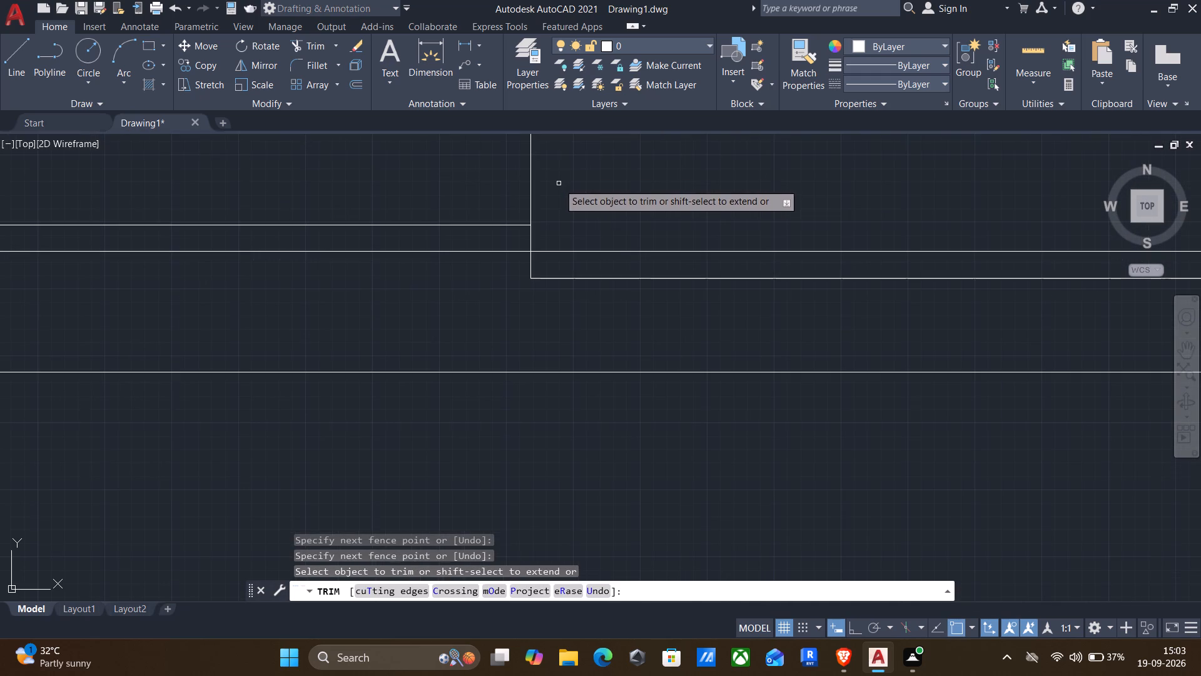
{"action": "left_click_drag", "start_coordinate": [558, 185], "coordinate": [467, 182]}
{"action": "scroll", "coordinate": [452, 202], "scroll_direction": "down", "scroll_amount": 4}
{"action": "scroll", "coordinate": [555, 285], "scroll_direction": "down", "scroll_amount": 2}
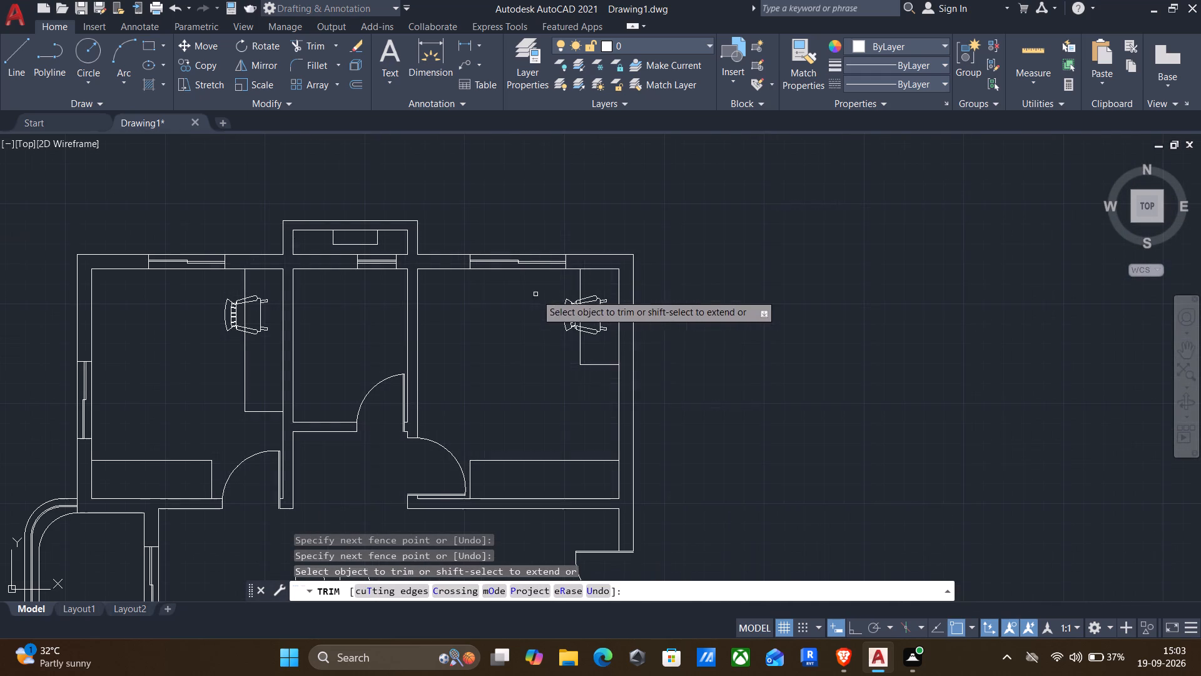
Check the balcony, the southern rooms and the overall floor plan for lines that still need cleaning up.
{"action": "middle_click_drag", "start_coordinate": [560, 351], "coordinate": [1072, 38]}
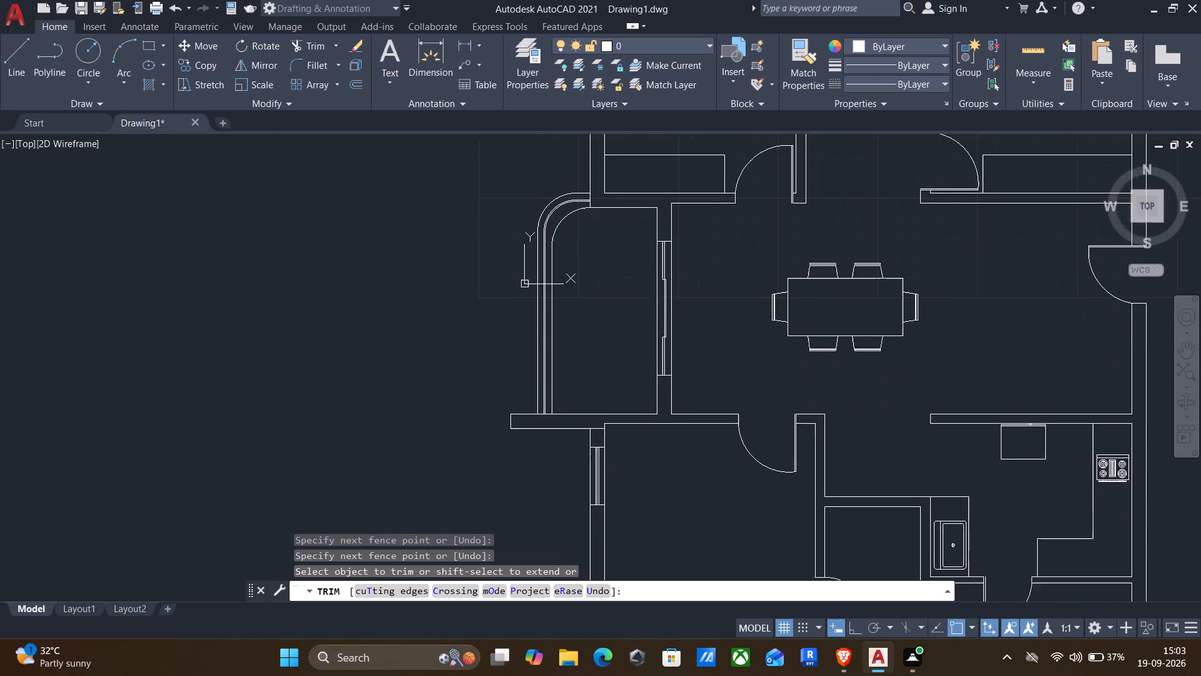
{"action": "middle_click_drag", "start_coordinate": [1072, 38], "coordinate": [1065, 36]}
{"action": "scroll", "coordinate": [662, 465], "scroll_direction": "up", "scroll_amount": 1}
{"action": "middle_click_drag", "start_coordinate": [662, 469], "coordinate": [488, 309]}
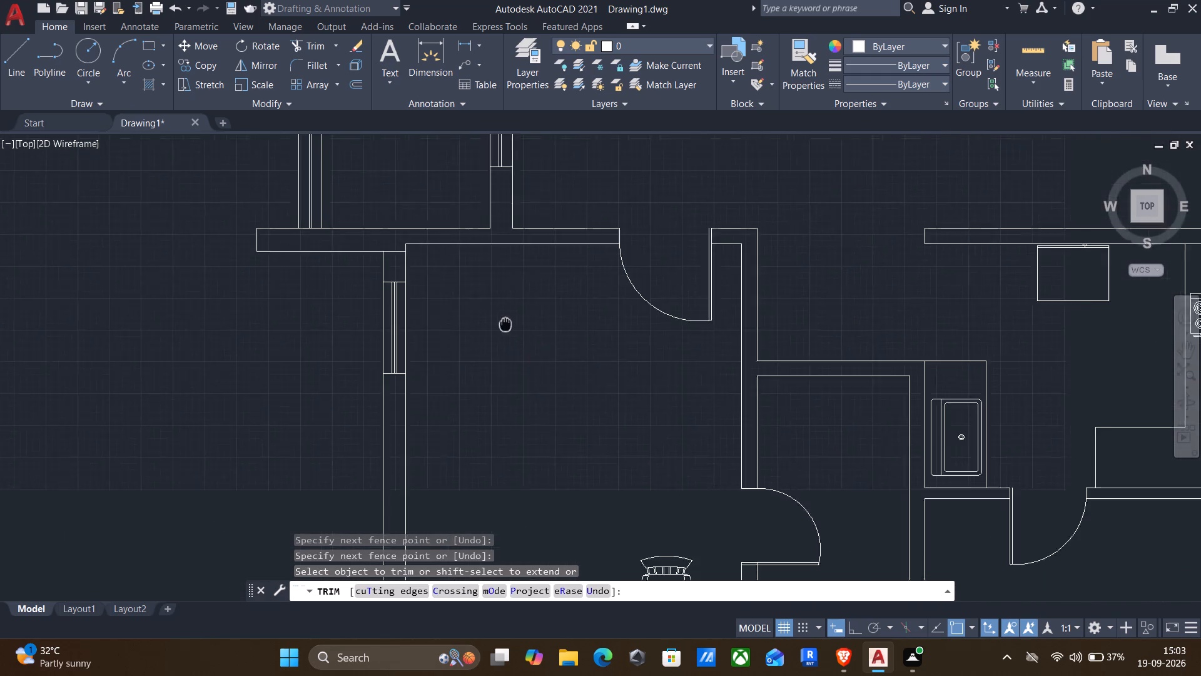
{"action": "middle_click_drag", "start_coordinate": [488, 309], "coordinate": [365, 169]}
{"action": "scroll", "coordinate": [478, 371], "scroll_direction": "down", "scroll_amount": 2}
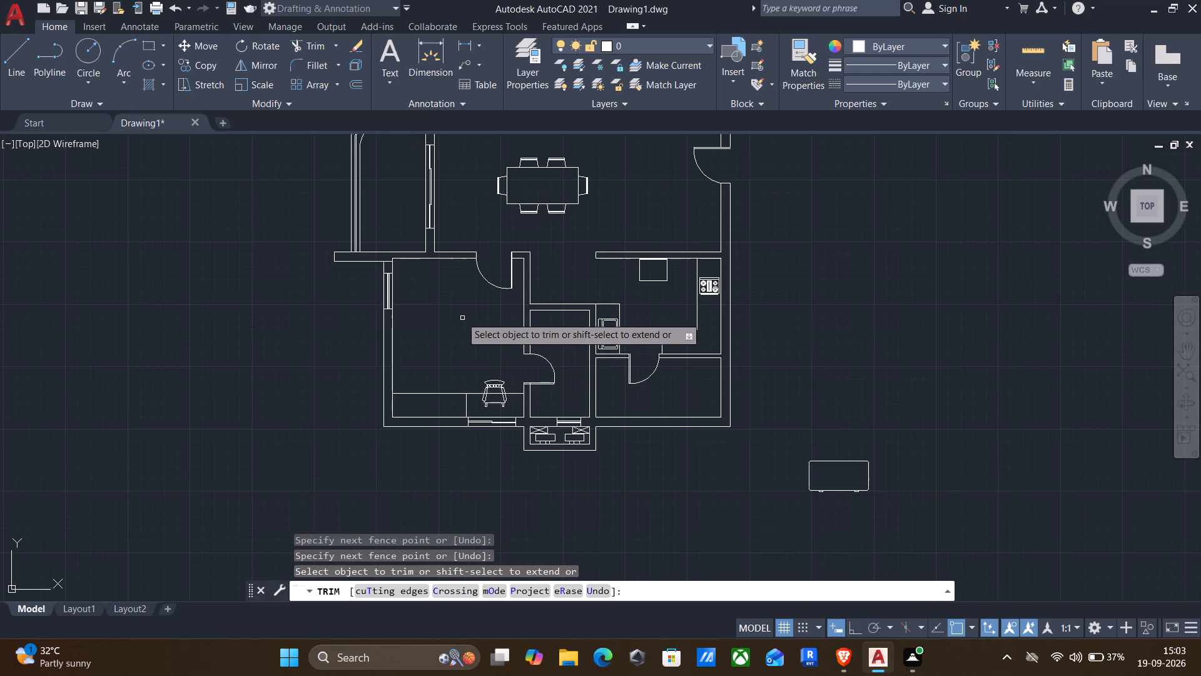
{"action": "middle_click_drag", "start_coordinate": [452, 317], "coordinate": [491, 394]}
{"action": "scroll", "coordinate": [505, 394], "scroll_direction": "up", "scroll_amount": 1}
{"action": "key", "text": "Escape"}
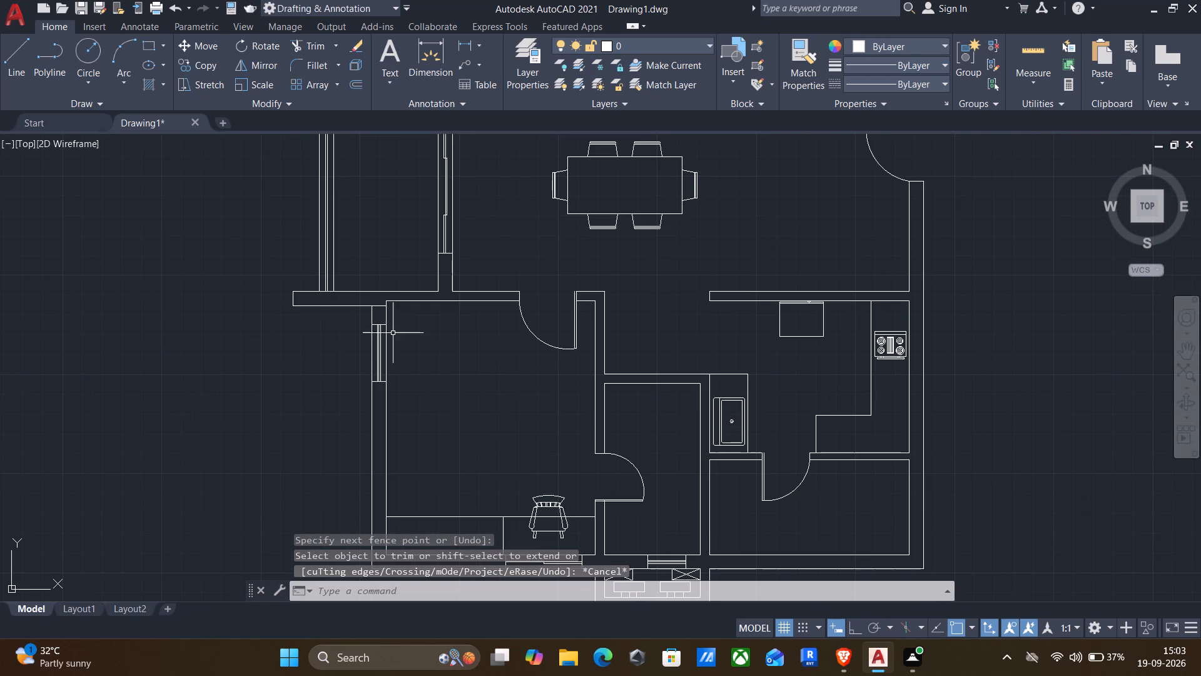
{"action": "scroll", "coordinate": [310, 293], "scroll_direction": "down", "scroll_amount": 1}
{"action": "middle_click_drag", "start_coordinate": [273, 290], "coordinate": [268, 299]}
{"action": "middle_click_drag", "start_coordinate": [307, 319], "coordinate": [366, 368]}
{"action": "middle_click", "coordinate": [303, 247]}
{"action": "middle_click_drag", "start_coordinate": [307, 277], "coordinate": [309, 284]}
{"action": "middle_click_drag", "start_coordinate": [323, 309], "coordinate": [342, 329]}
{"action": "scroll", "coordinate": [336, 315], "scroll_direction": "down", "scroll_amount": 1}
{"action": "middle_click_drag", "start_coordinate": [334, 302], "coordinate": [430, 315]}
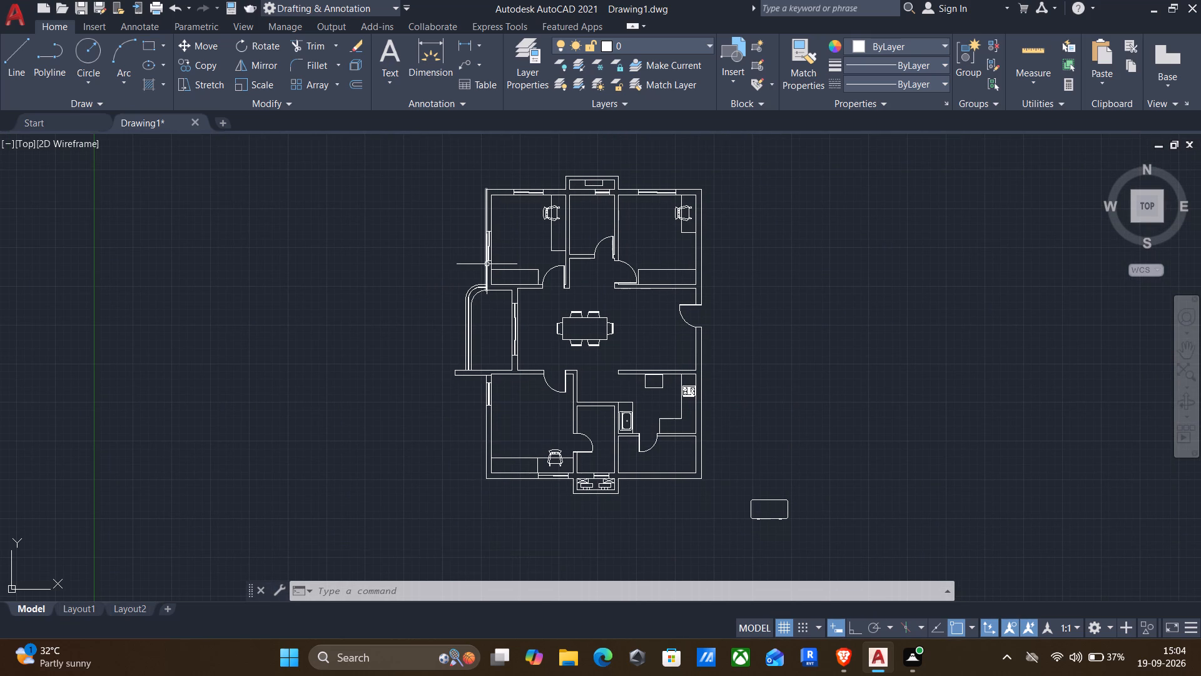
{"action": "scroll", "coordinate": [479, 266], "scroll_direction": "up", "scroll_amount": 4}
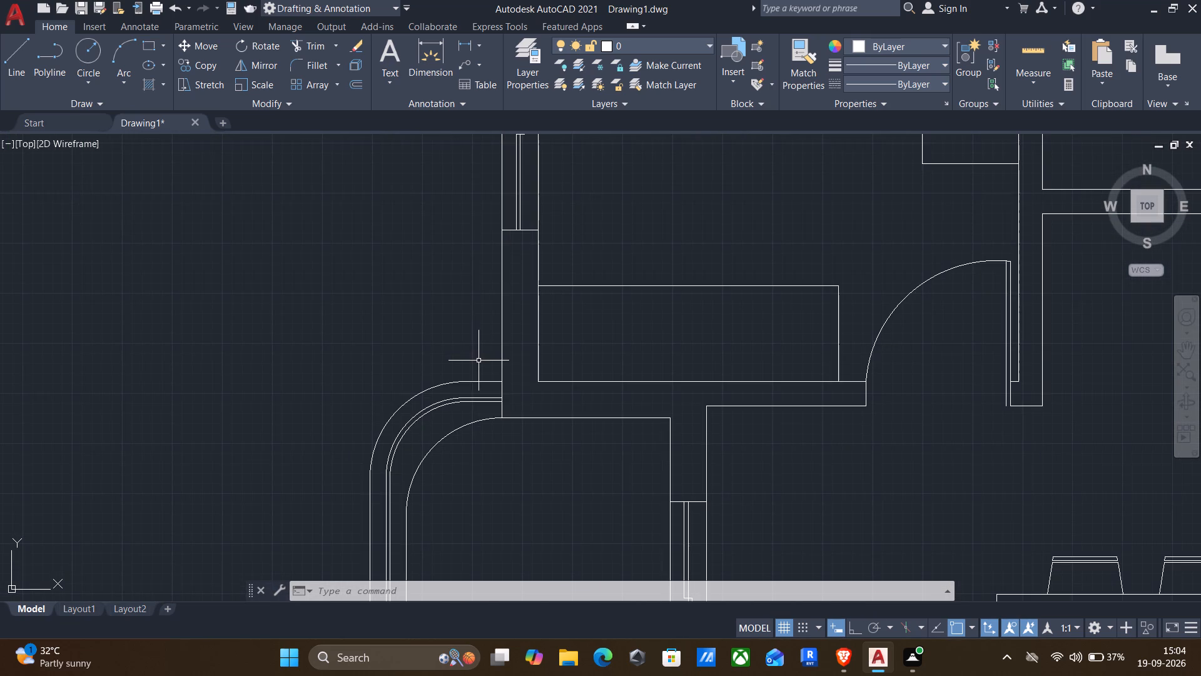
{"action": "scroll", "coordinate": [484, 356], "scroll_direction": "down", "scroll_amount": 2}
{"action": "scroll", "coordinate": [643, 377], "scroll_direction": "down", "scroll_amount": 1}
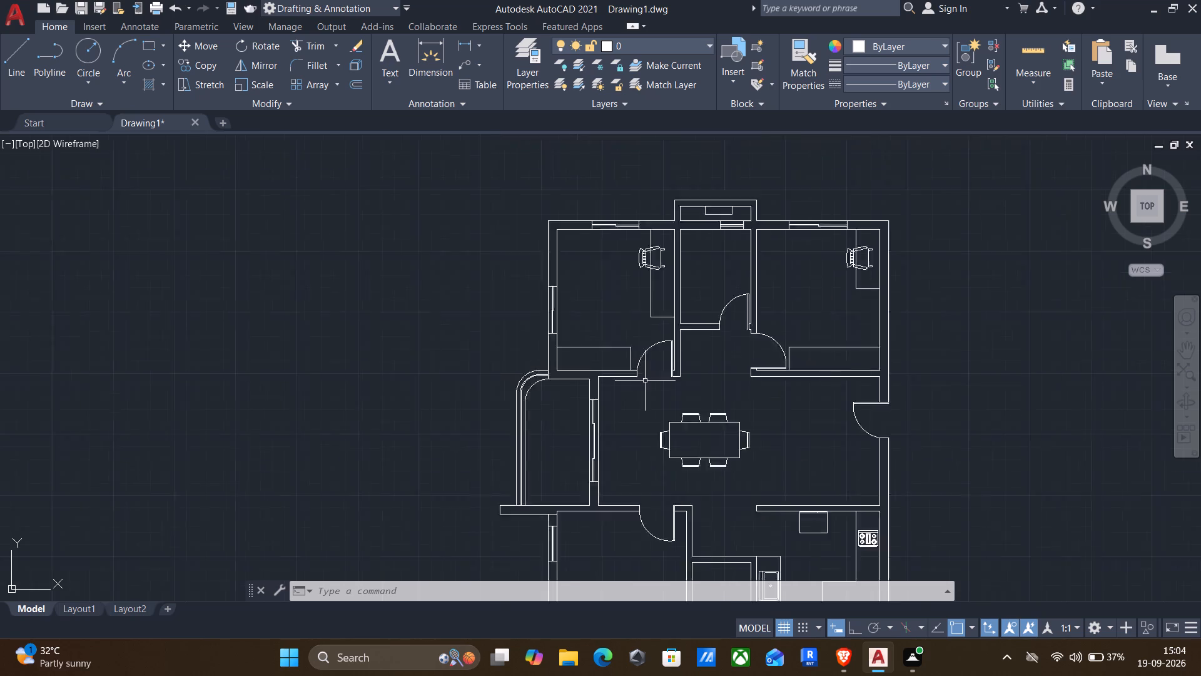
{"action": "scroll", "coordinate": [645, 381], "scroll_direction": "down", "scroll_amount": 1}
{"action": "middle_click_drag", "start_coordinate": [654, 417], "coordinate": [691, 327]}
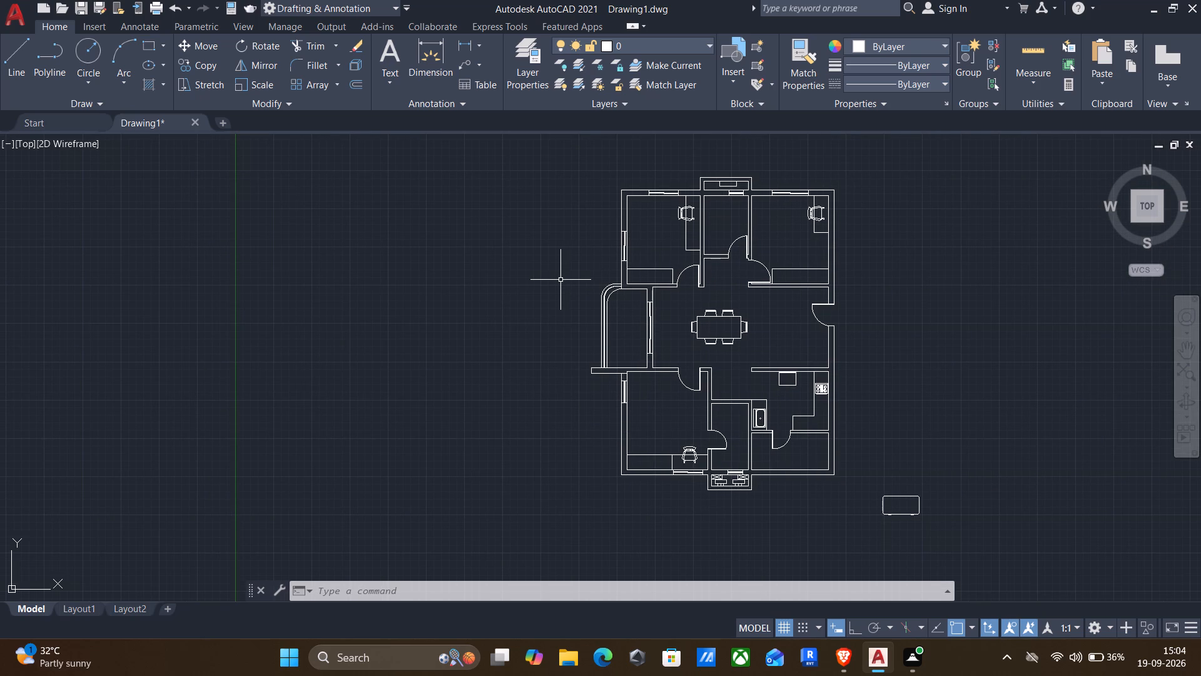
Open the Blocks collection of House Designer.dwg in DesignCenter.
{"action": "type", "text": "dc"}
{"action": "key", "text": "Return"}
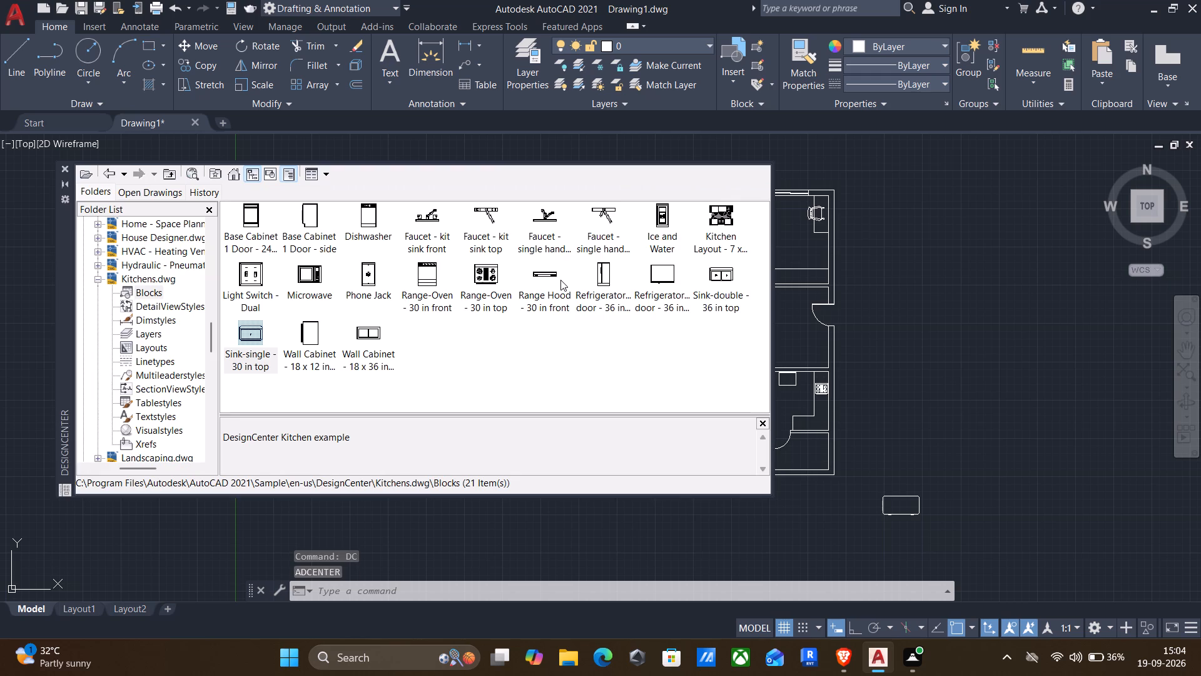
{"action": "left_click", "coordinate": [107, 177]}
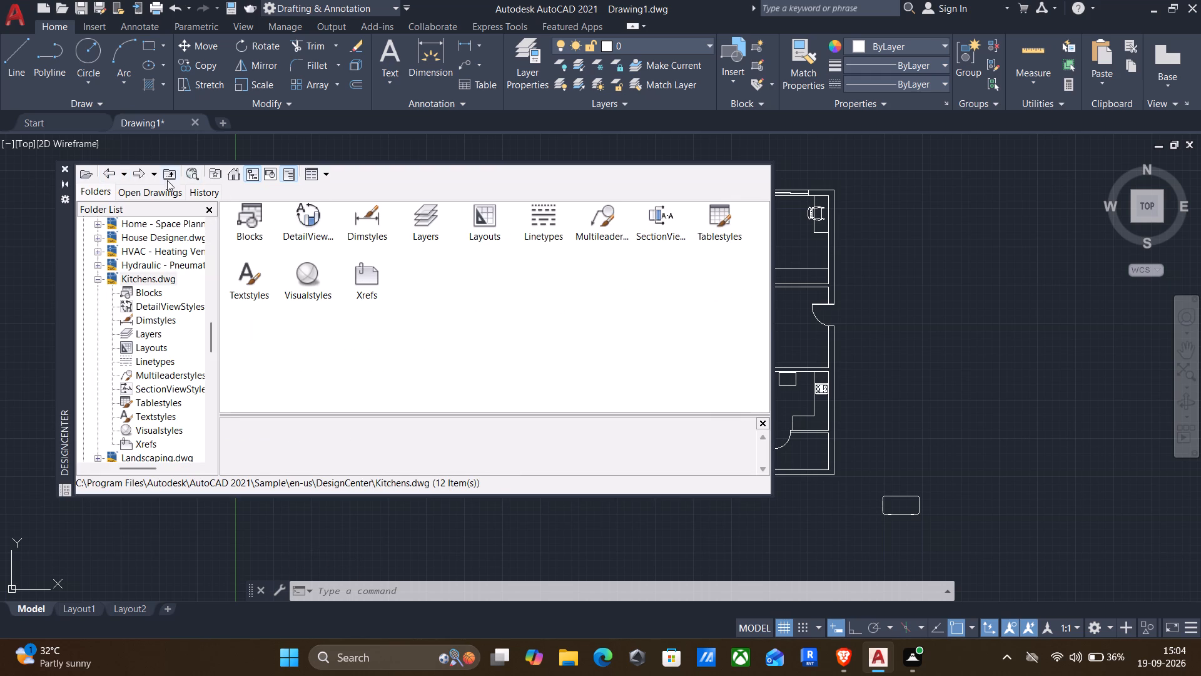
{"action": "left_click", "coordinate": [109, 172]}
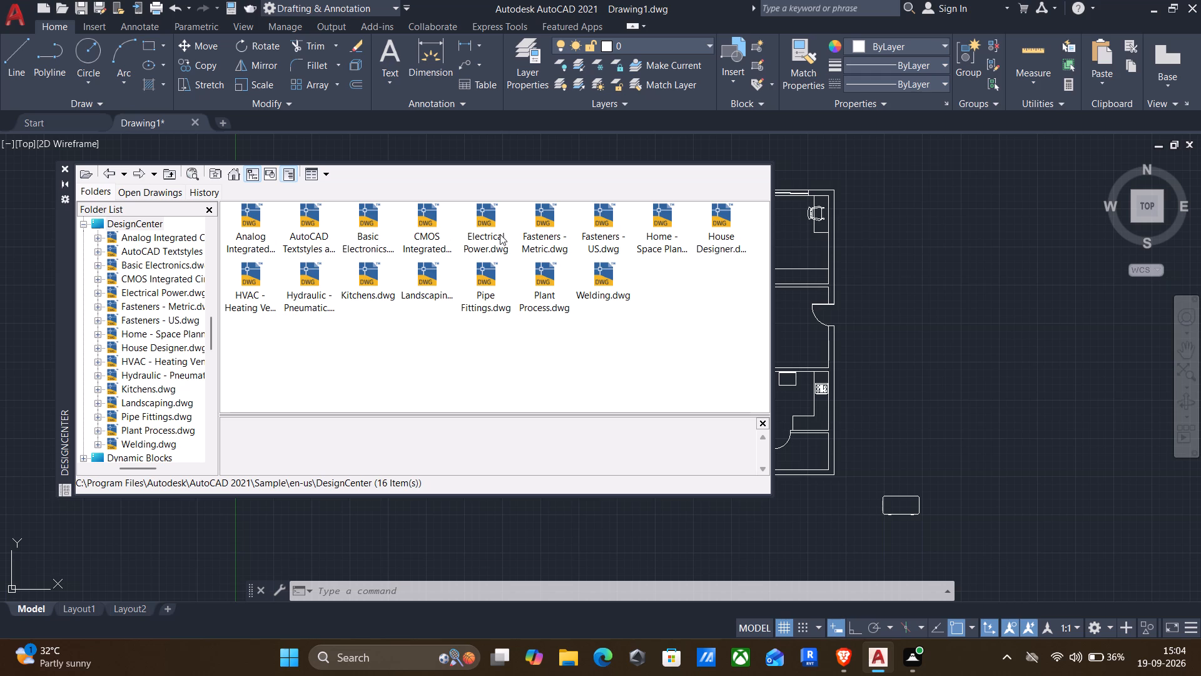
{"action": "double_click", "coordinate": [724, 219]}
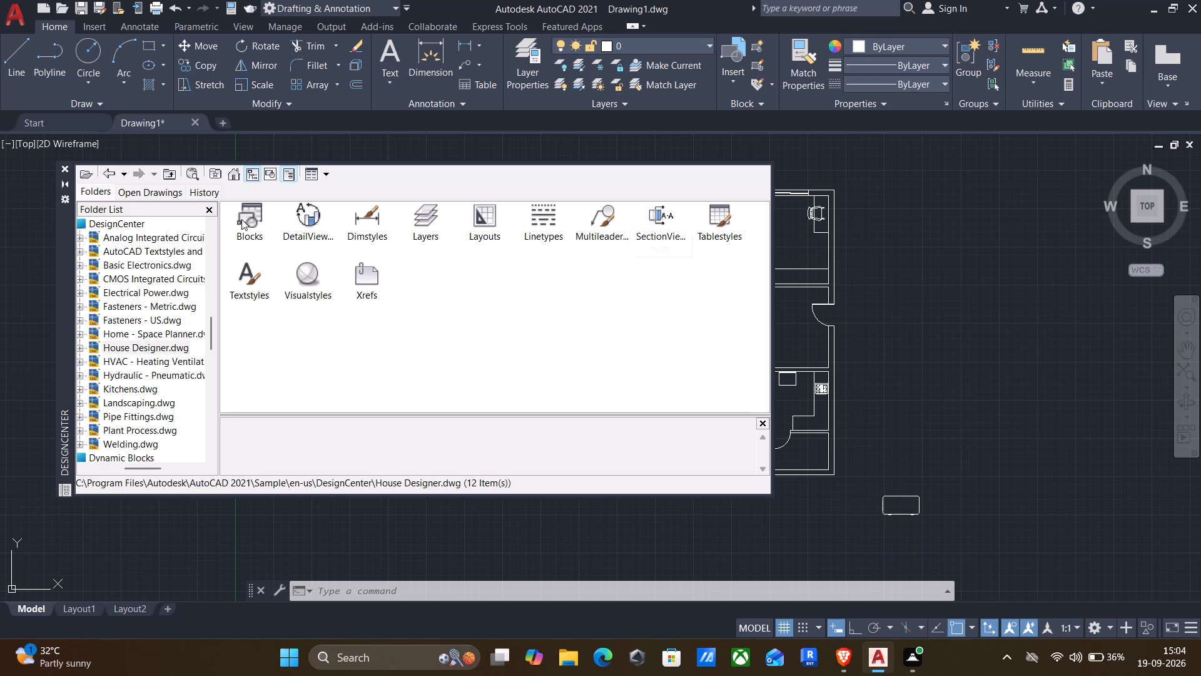
{"action": "left_click", "coordinate": [251, 210]}
{"action": "left_click", "coordinate": [251, 210]}
{"action": "left_click", "coordinate": [251, 210]}
{"action": "double_click", "coordinate": [251, 210]}
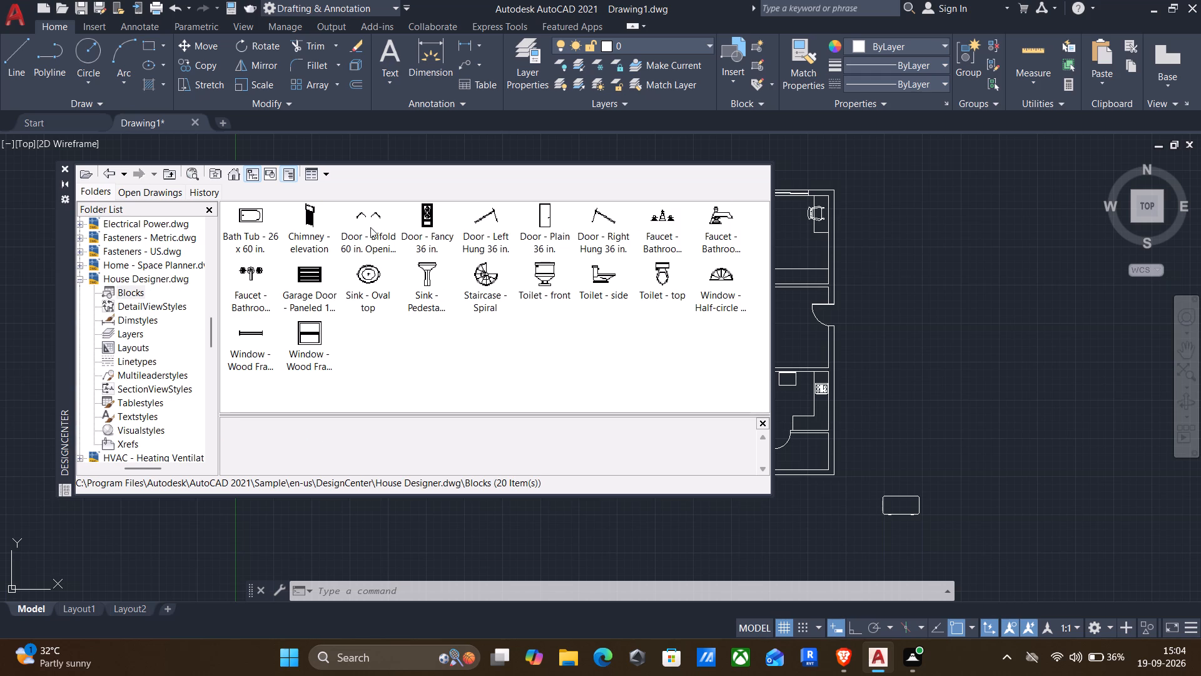
Place the Toilet - top, Sink - Oval top and Toilet - side blocks in the empty area east of the floor plan.
{"action": "left_click_drag", "start_coordinate": [659, 274], "coordinate": [991, 353]}
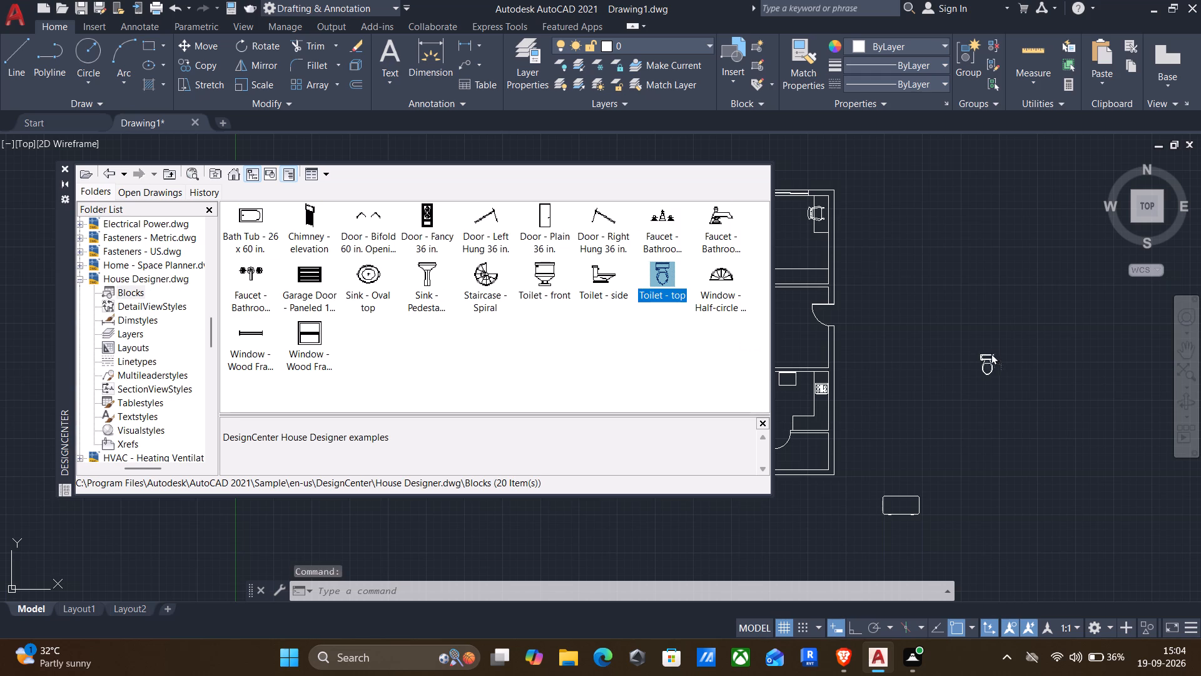
{"action": "left_click_drag", "start_coordinate": [991, 353], "coordinate": [1002, 338]}
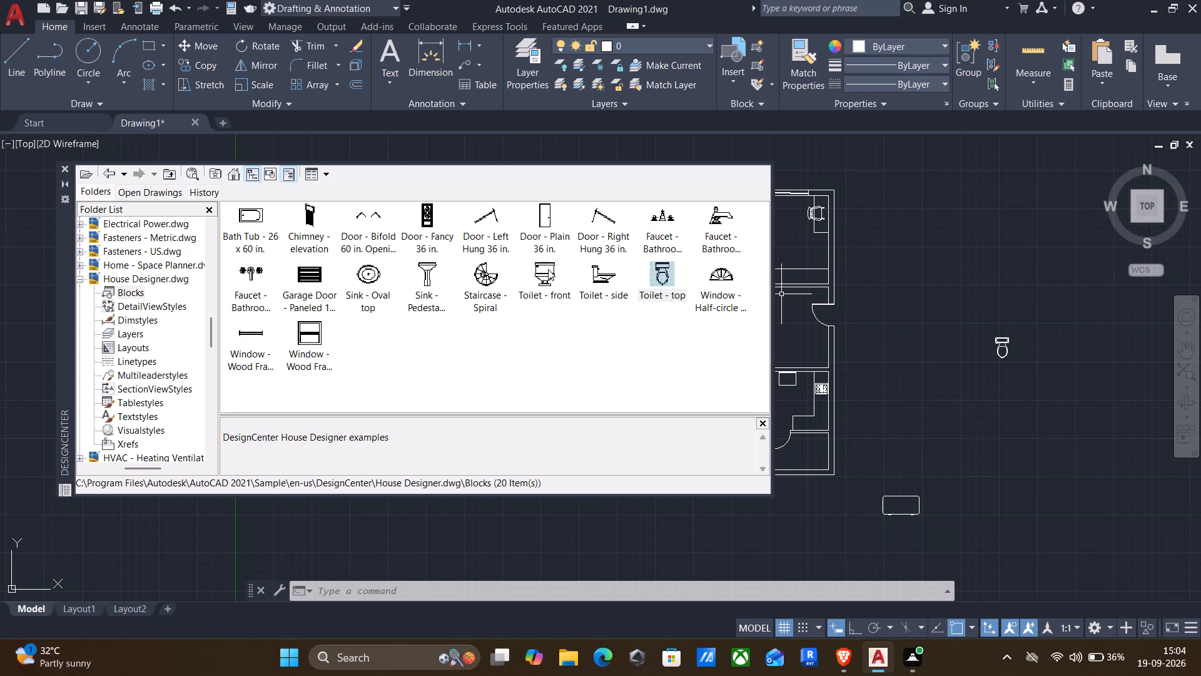
{"action": "left_click_drag", "start_coordinate": [366, 275], "coordinate": [811, 346]}
{"action": "left_click_drag", "start_coordinate": [811, 346], "coordinate": [989, 388]}
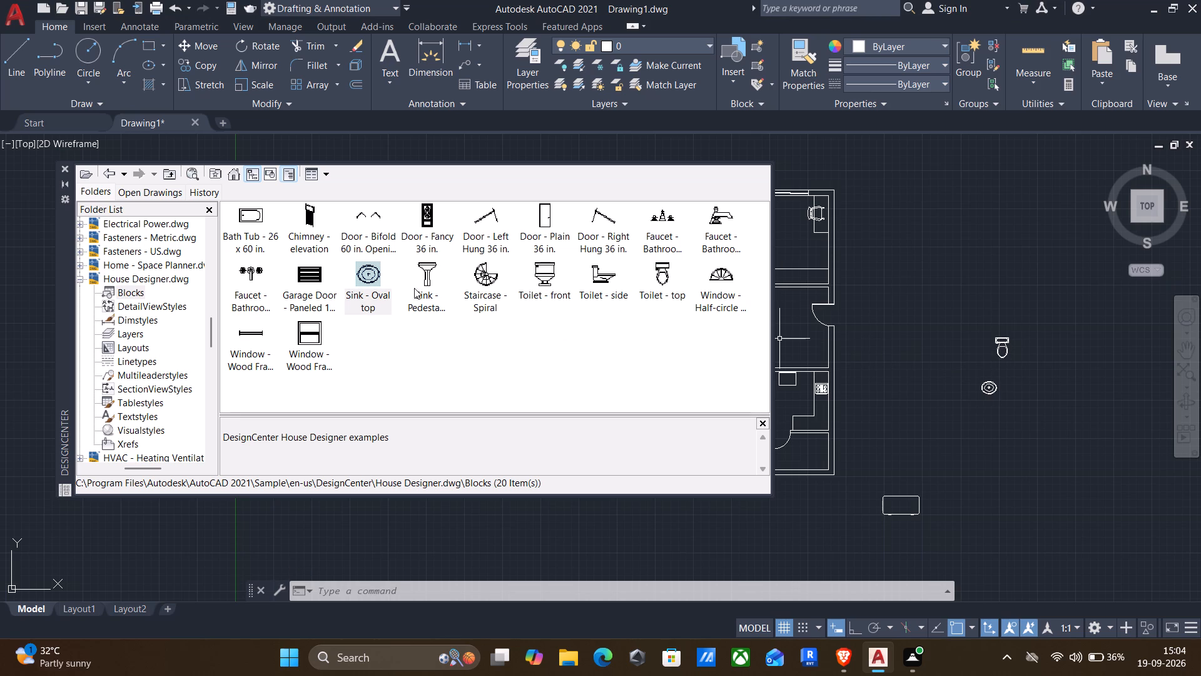
{"action": "left_click_drag", "start_coordinate": [594, 268], "coordinate": [955, 307]}
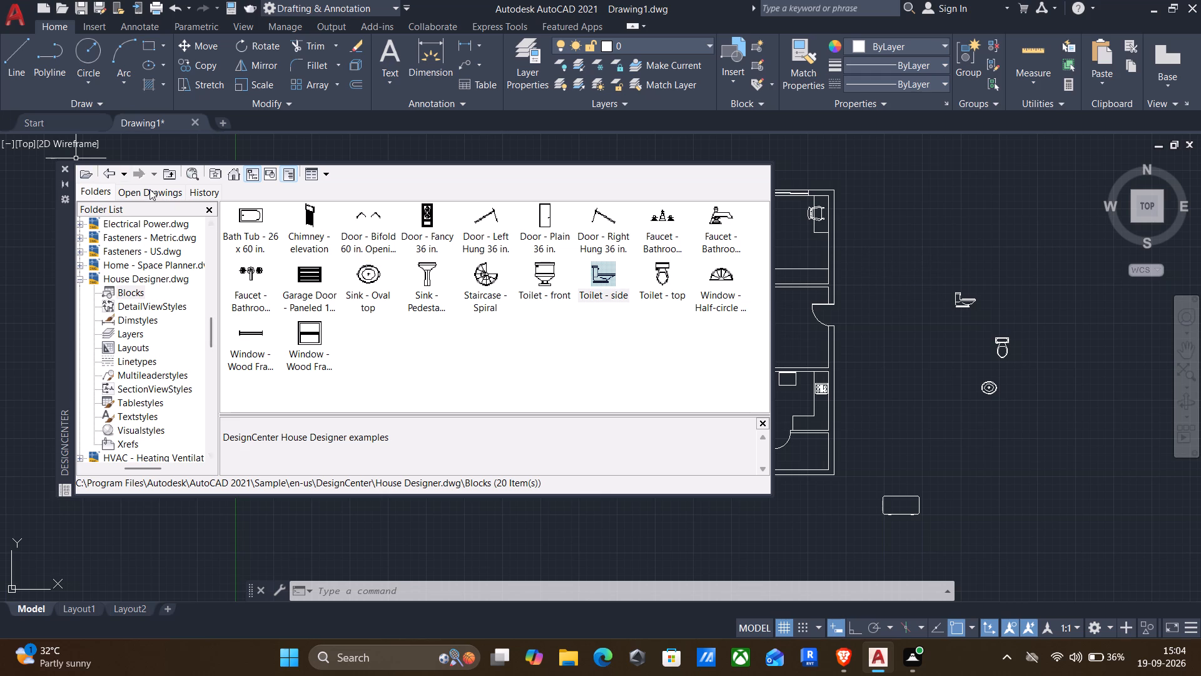
Open the Blocks collection of Home - Space Planner.dwg in DesignCenter.
{"action": "left_click", "coordinate": [108, 172]}
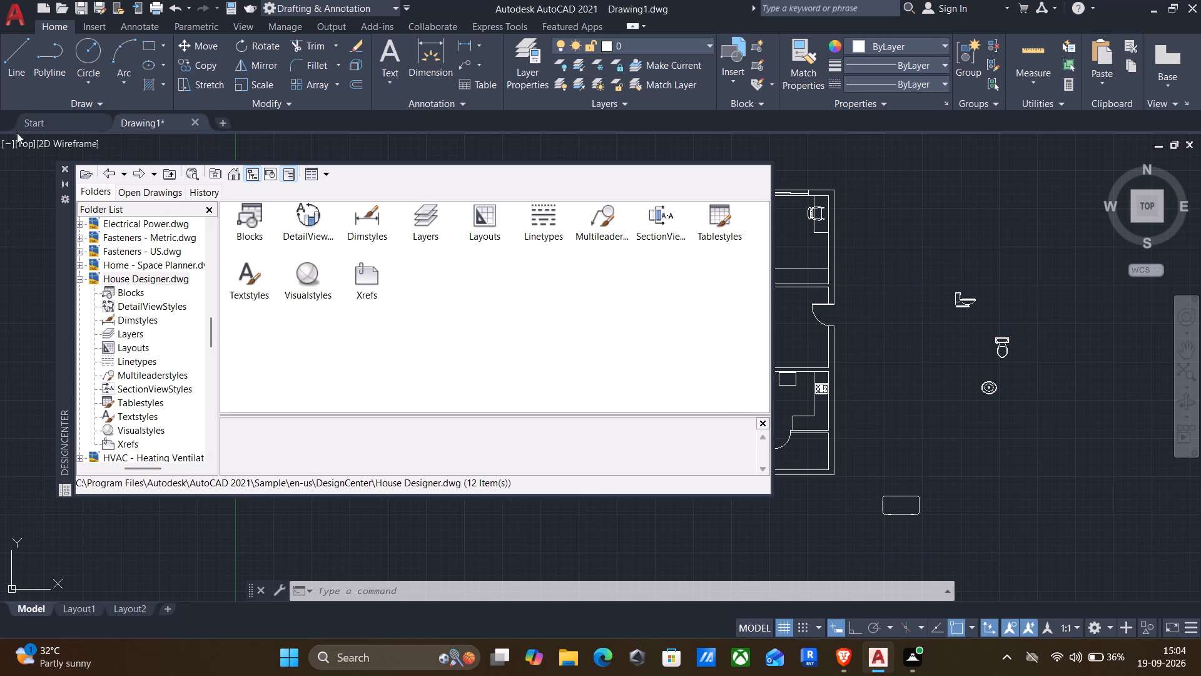
{"action": "left_click", "coordinate": [111, 177]}
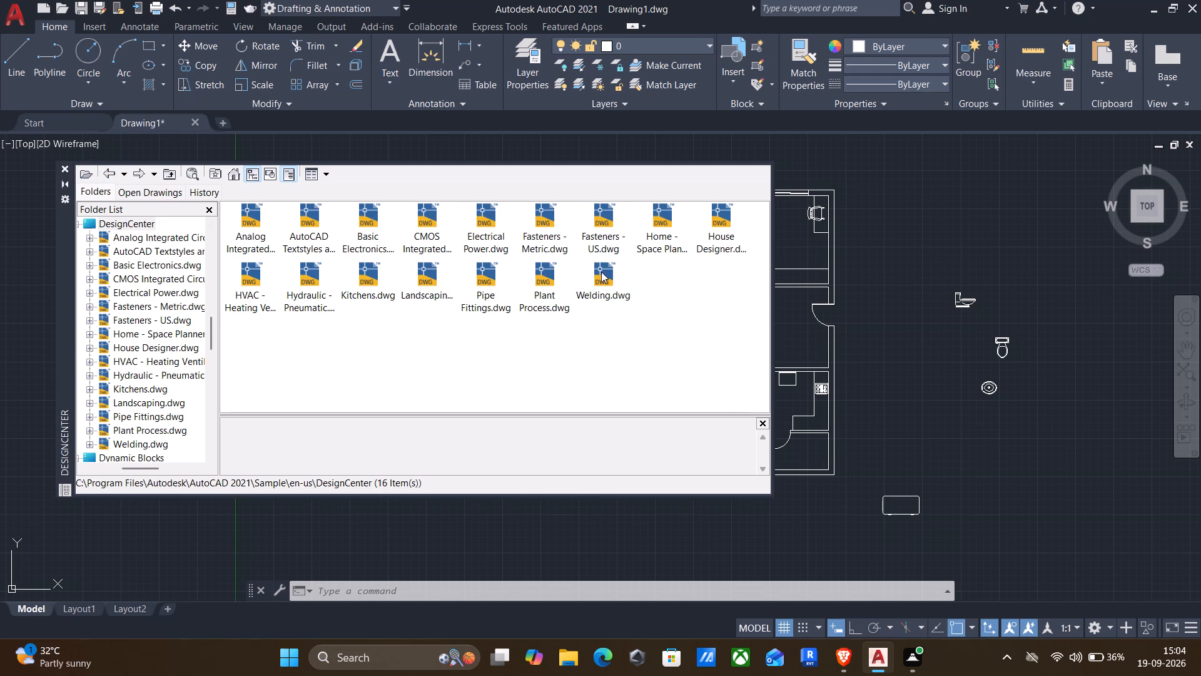
{"action": "double_click", "coordinate": [669, 215]}
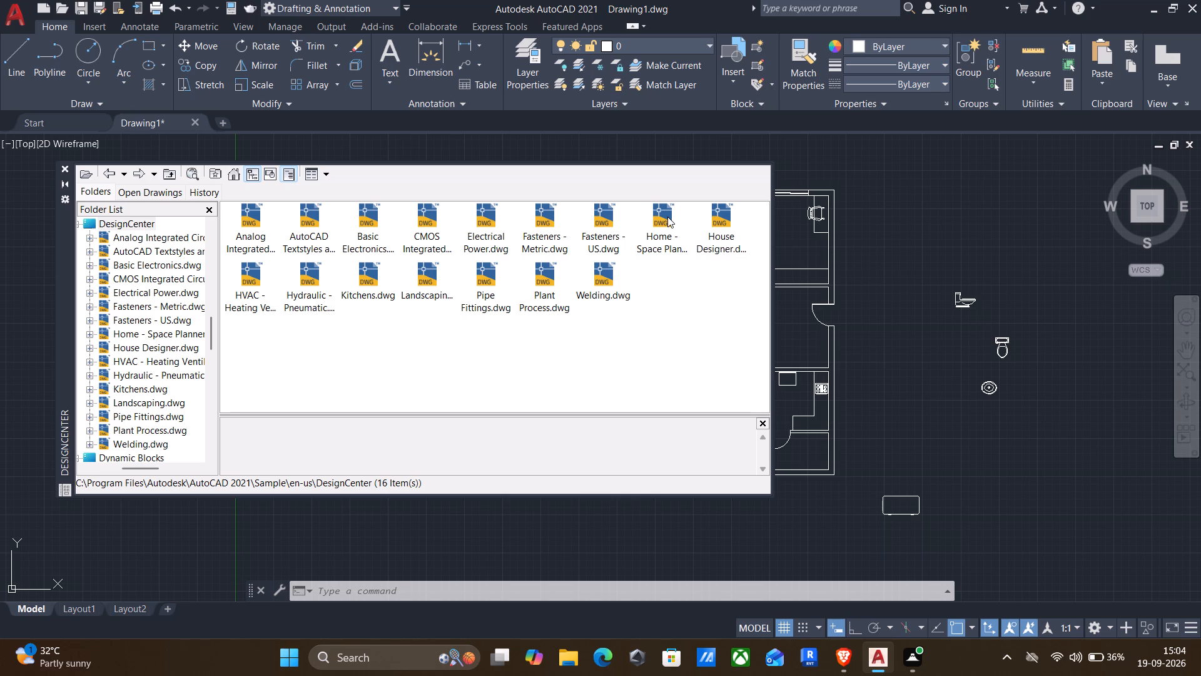
{"action": "double_click", "coordinate": [667, 217]}
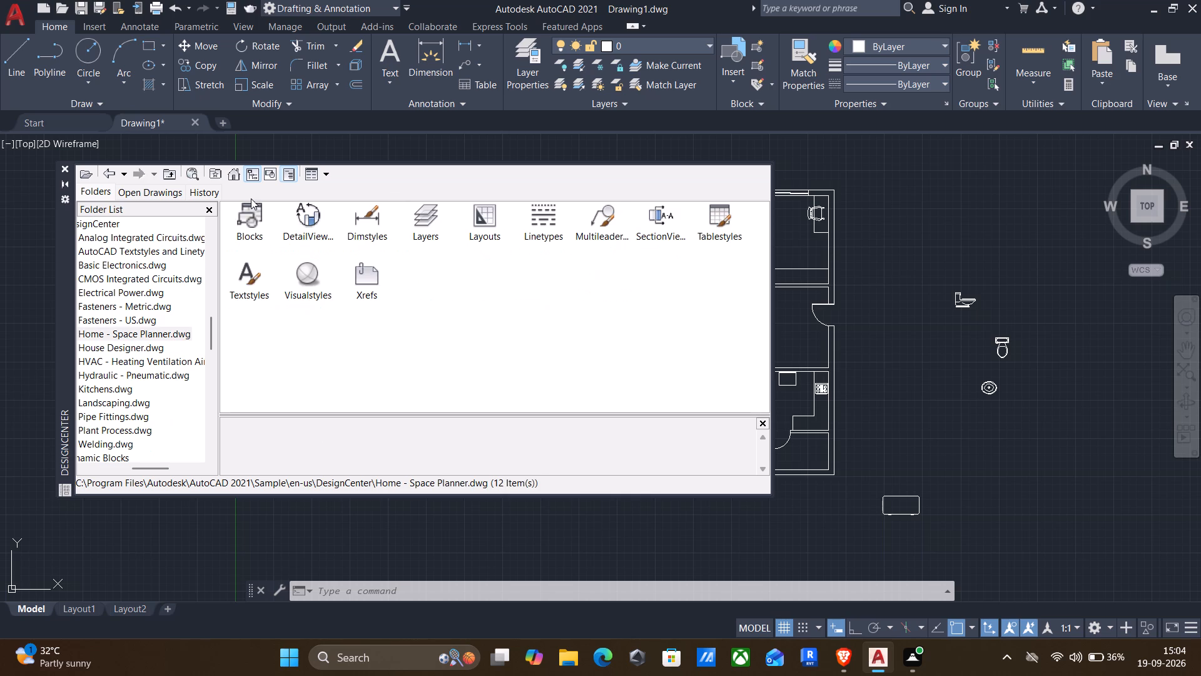
{"action": "double_click", "coordinate": [251, 208]}
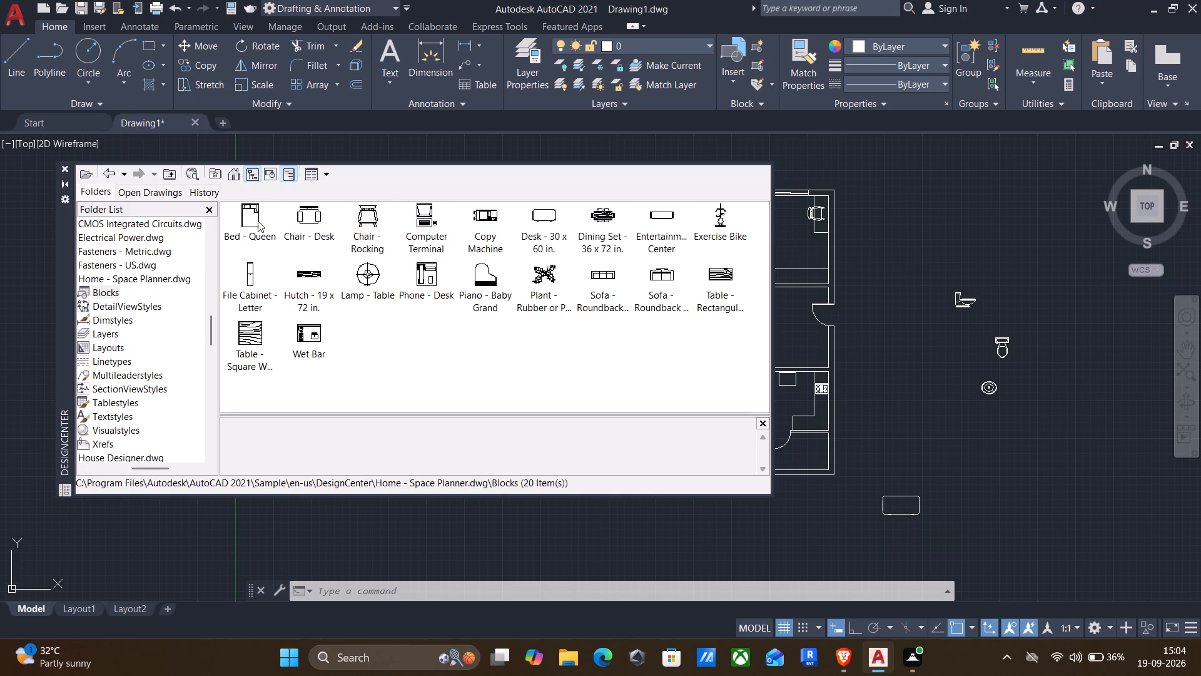
Place the Bed - Queen block east of the floor plan with a Lamp - Table block at its northeast corner, and close DesignCenter.
{"action": "left_click_drag", "start_coordinate": [251, 213], "coordinate": [1005, 242]}
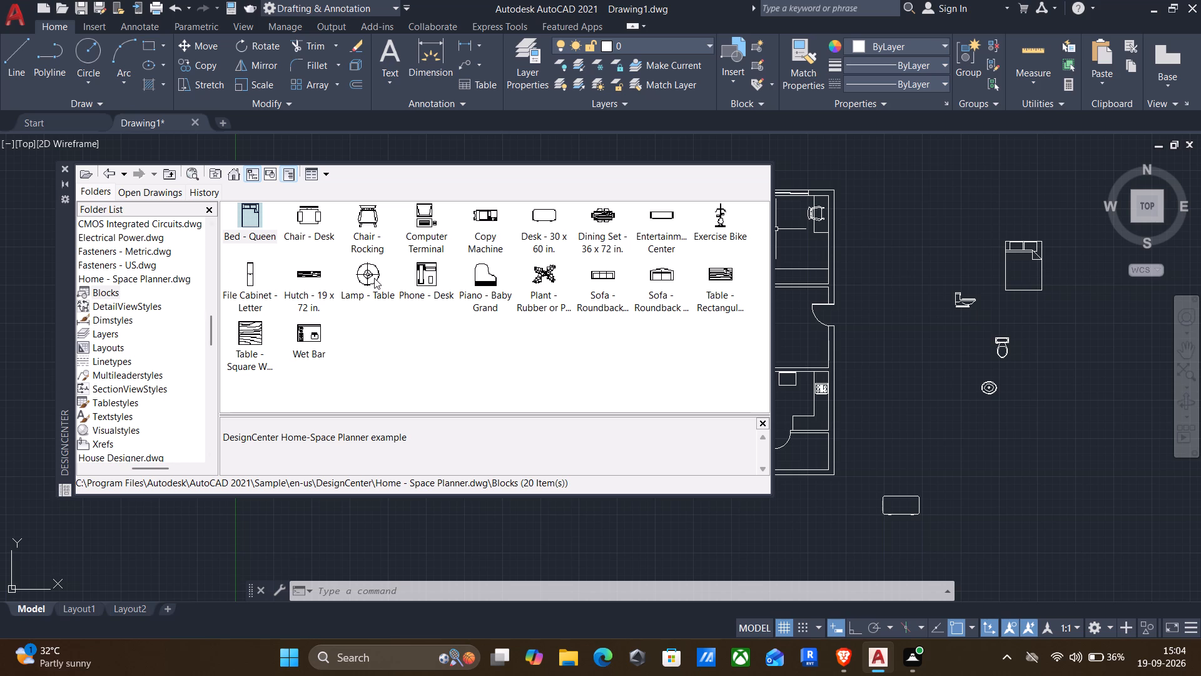
{"action": "left_click_drag", "start_coordinate": [368, 278], "coordinate": [1056, 252]}
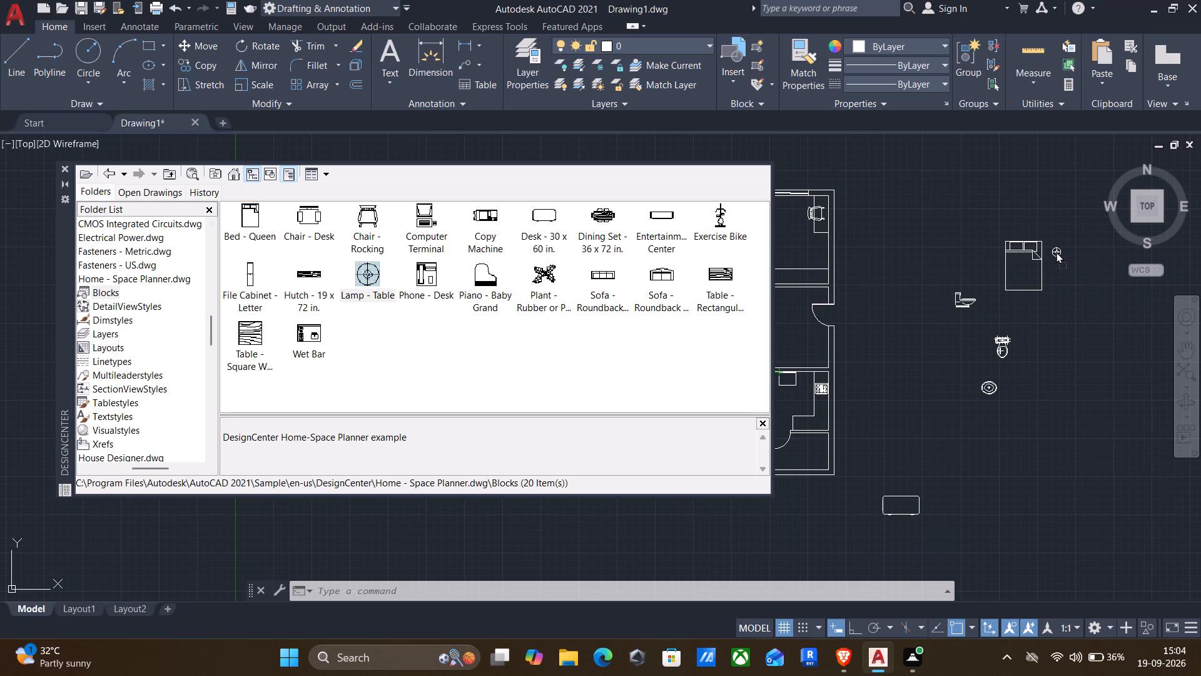
{"action": "left_click_drag", "start_coordinate": [1056, 252], "coordinate": [1048, 249]}
{"action": "left_click", "coordinate": [68, 172]}
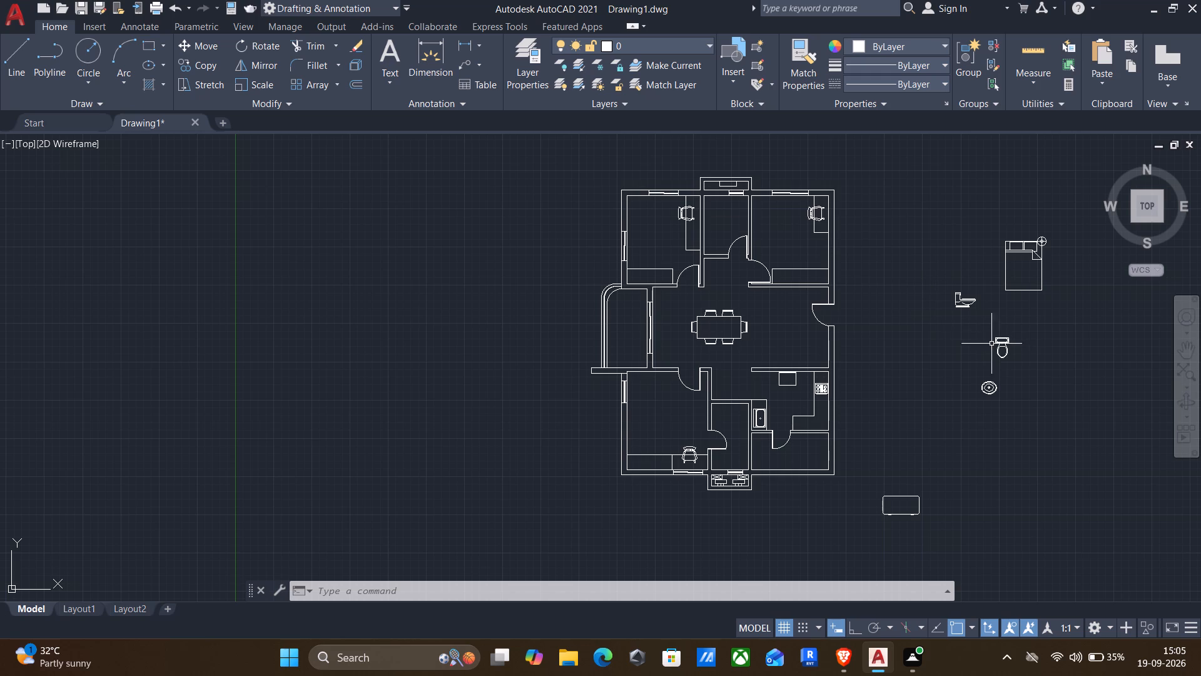
Rotate the queen bed and table lamp together by 90° about the bed's northwest corner, with Ortho on.
{"action": "left_click", "coordinate": [977, 217]}
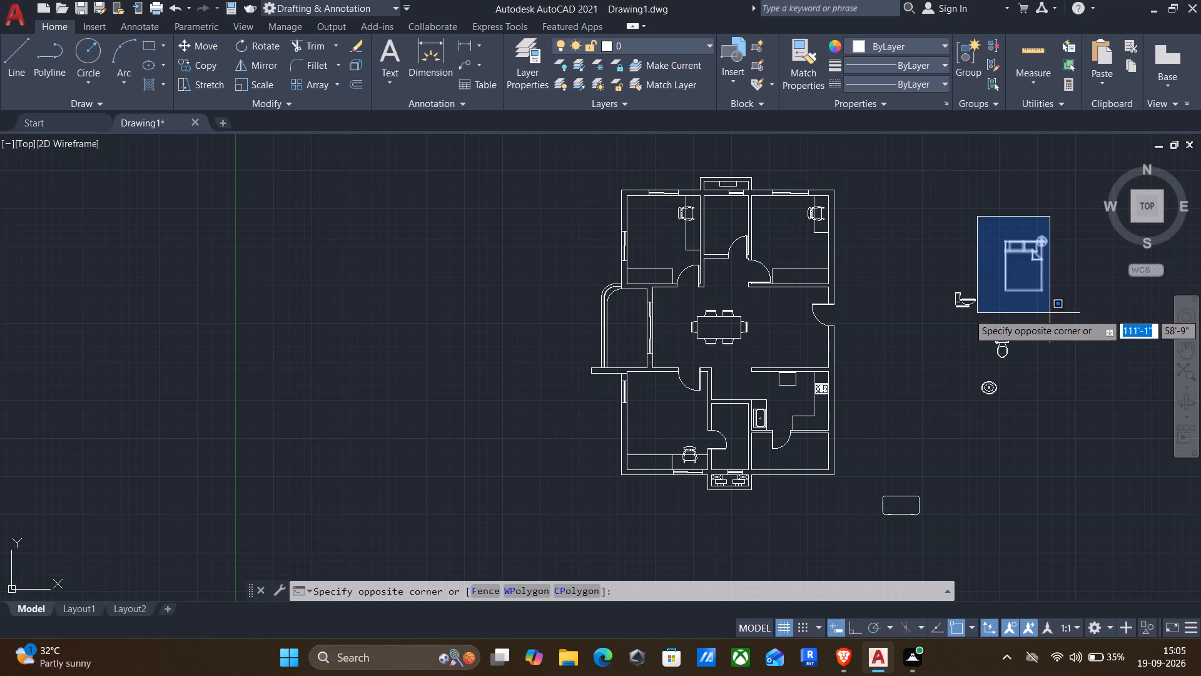
{"action": "left_click", "coordinate": [1060, 307]}
{"action": "type", "text": "ro"}
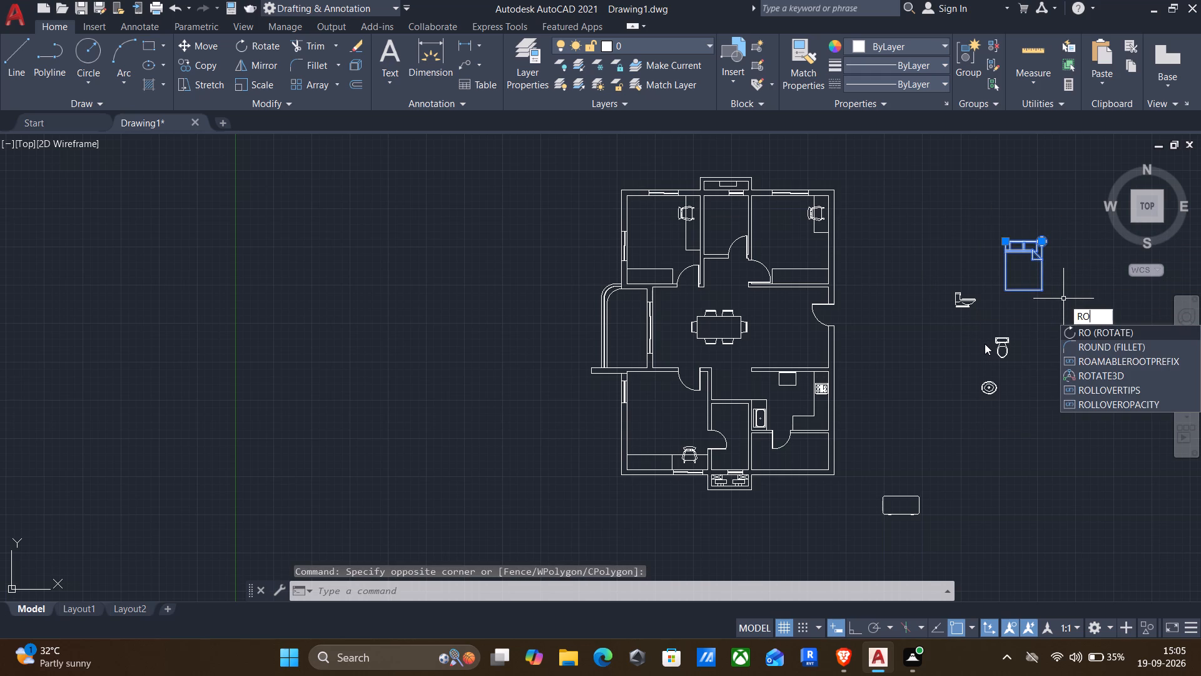
{"action": "key", "text": "Return"}
{"action": "left_click", "coordinate": [853, 627]}
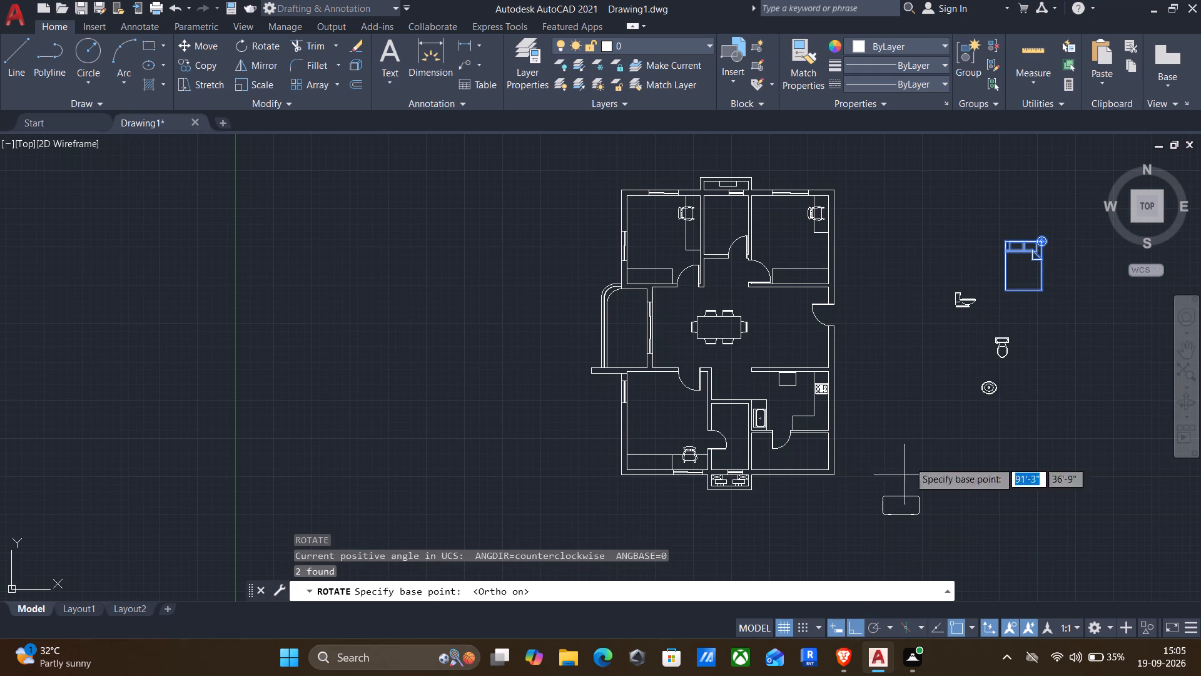
{"action": "left_click", "coordinate": [1000, 238]}
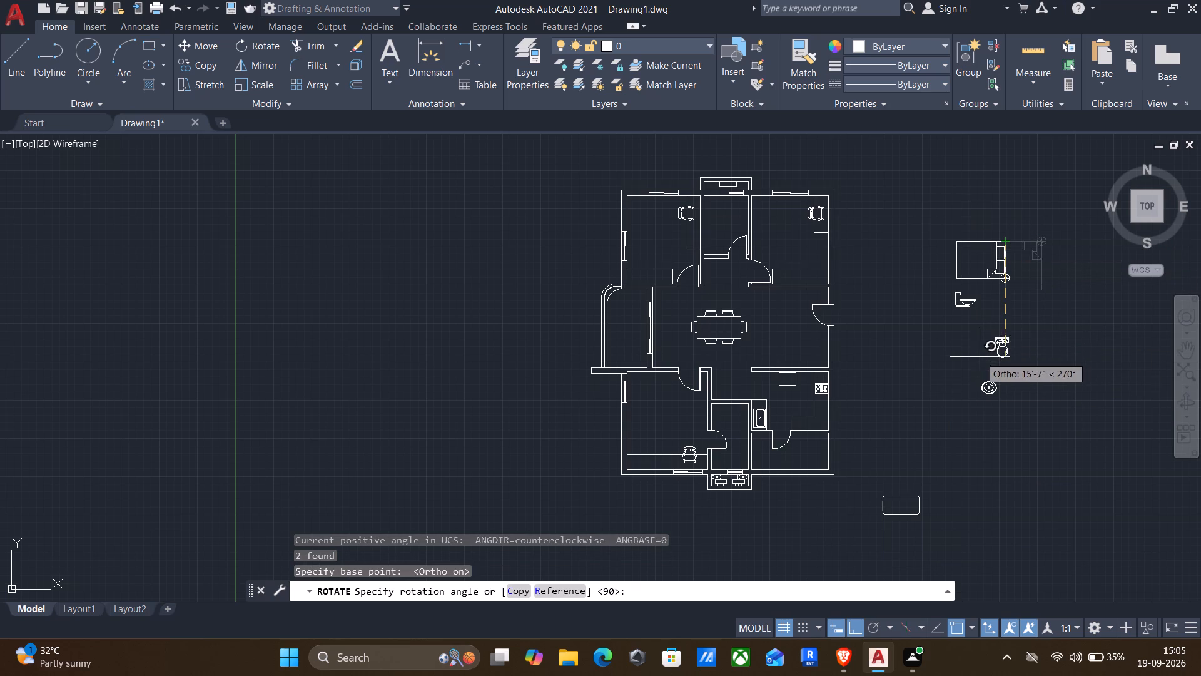
{"action": "left_click", "coordinate": [966, 174]}
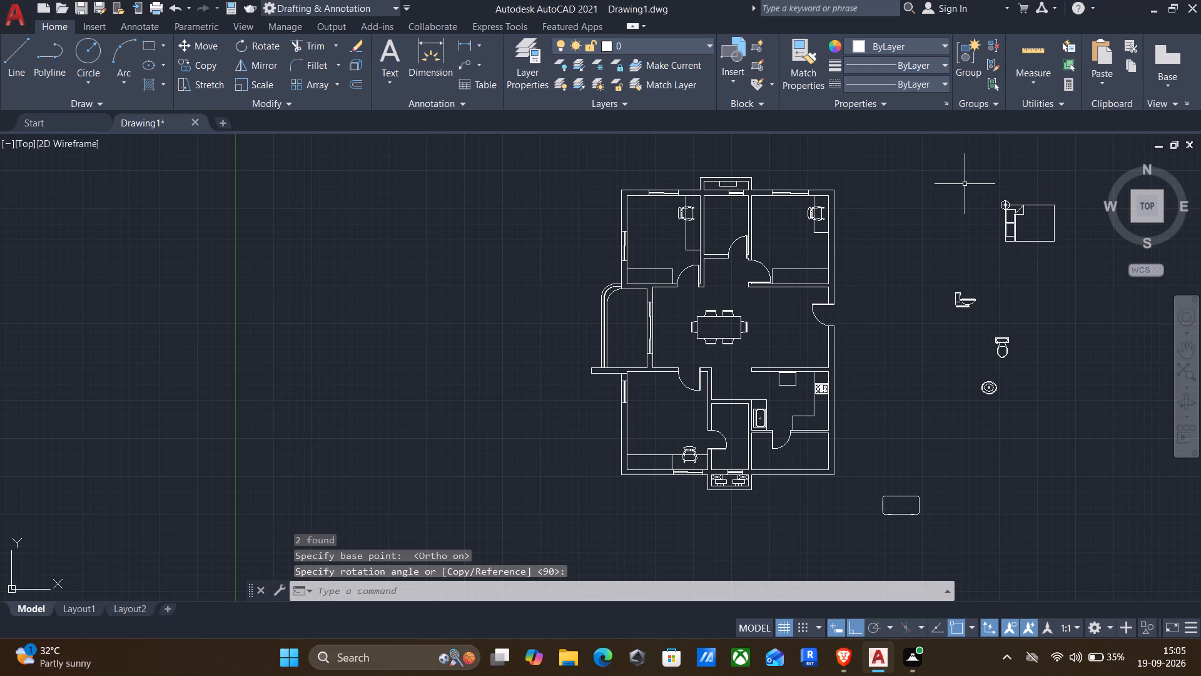
Copy the rotated queen bed without the lamp into the northeast bedroom, with its headboard against the west wall.
{"action": "scroll", "coordinate": [1039, 272], "scroll_direction": "up", "scroll_amount": 2}
{"action": "left_click", "coordinate": [1041, 274]}
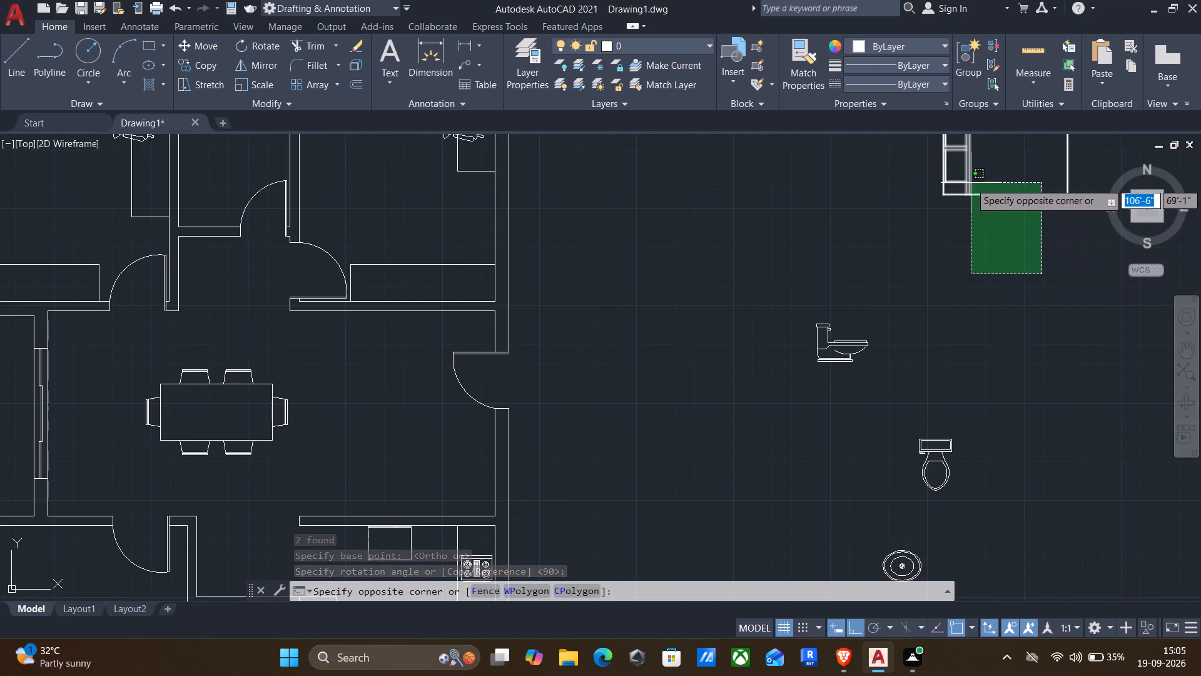
{"action": "left_click", "coordinate": [970, 183]}
{"action": "scroll", "coordinate": [958, 218], "scroll_direction": "down", "scroll_amount": 1}
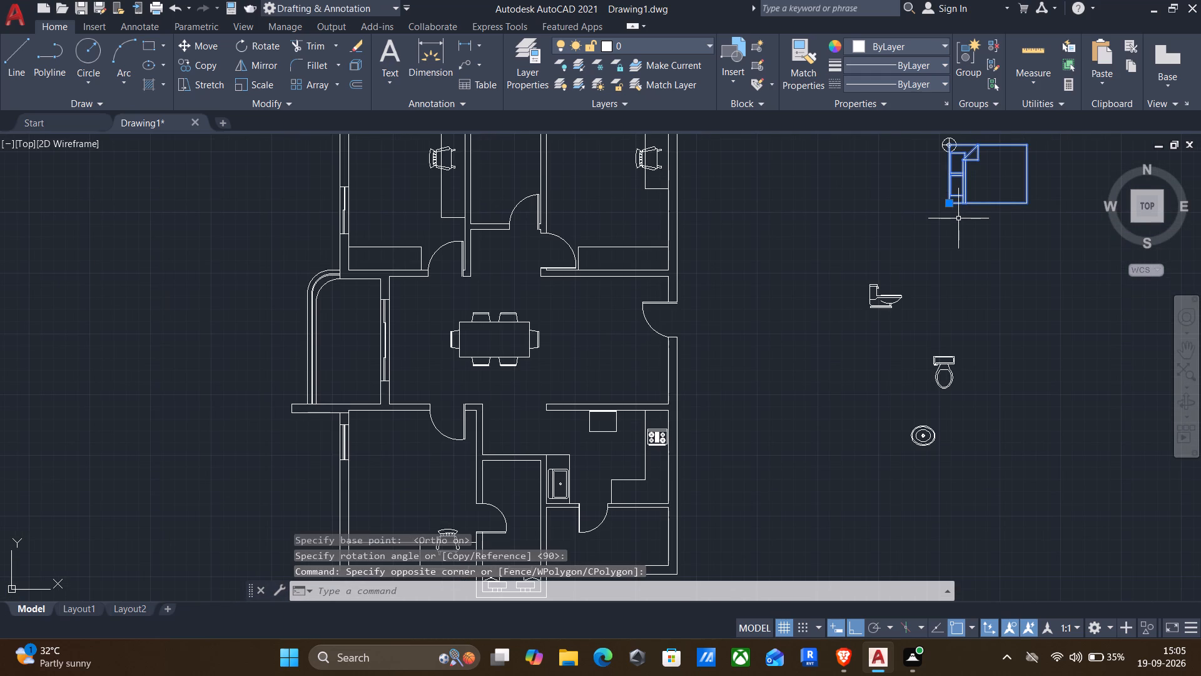
{"action": "key", "text": "m"}
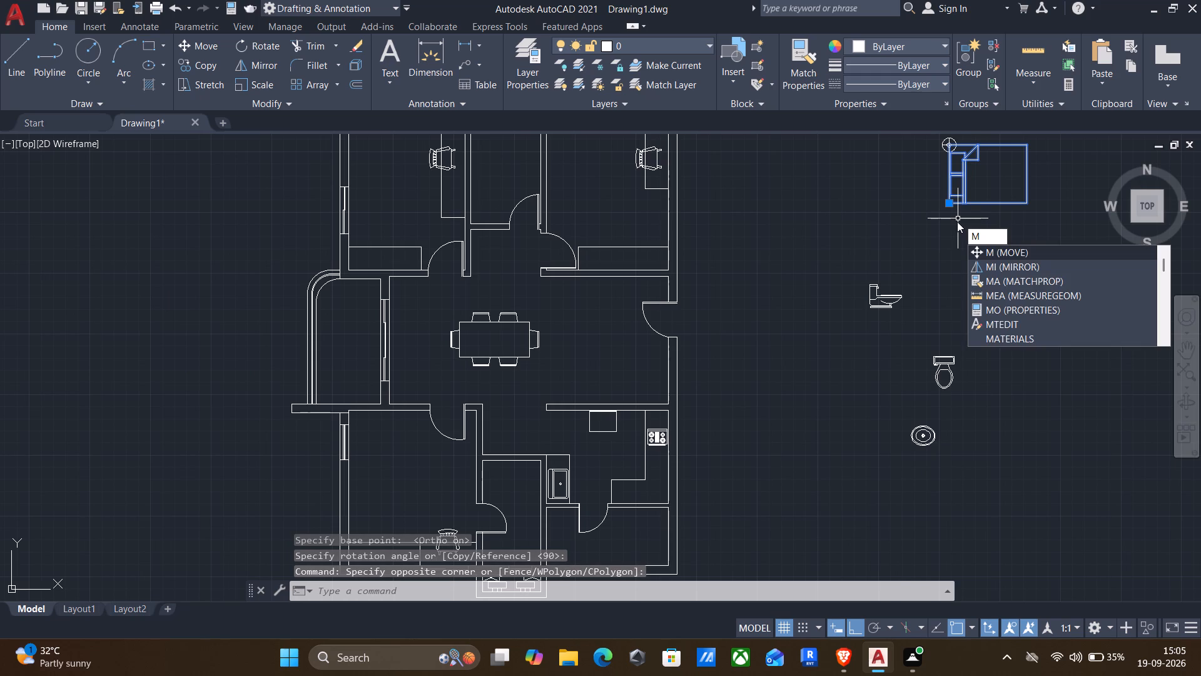
{"action": "key", "text": "BackSpace"}
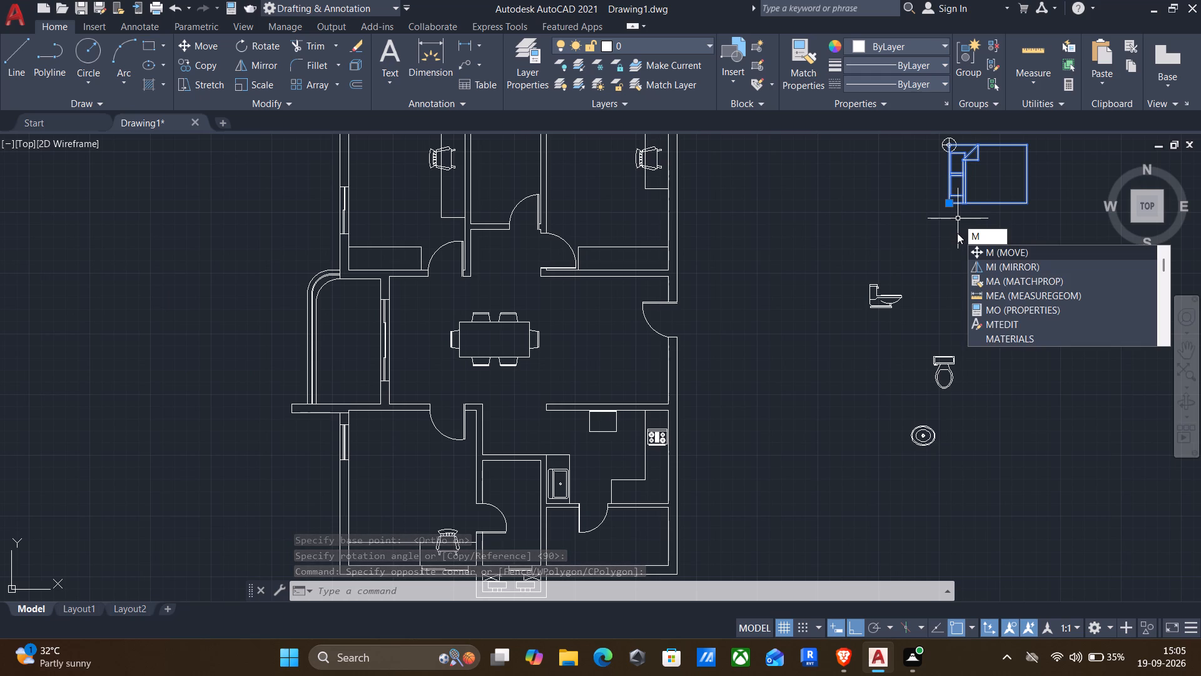
{"action": "type", "text": "co"}
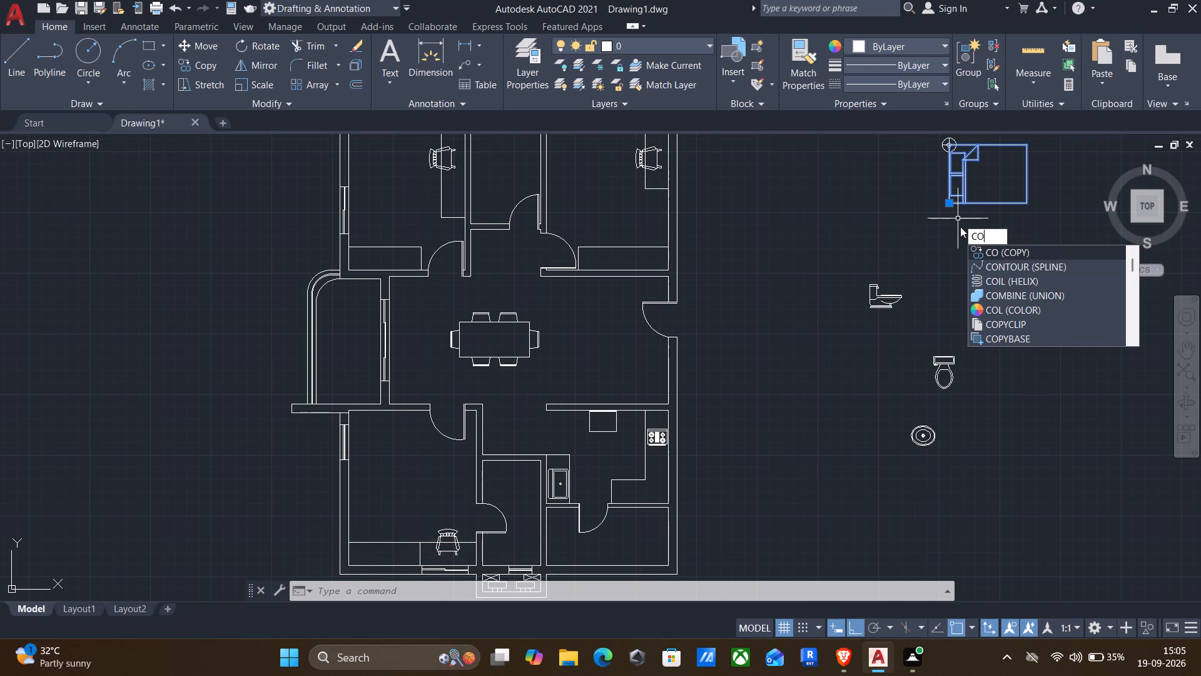
{"action": "scroll", "coordinate": [960, 215], "scroll_direction": "up", "scroll_amount": 1}
{"action": "key", "text": "Return"}
{"action": "scroll", "coordinate": [910, 208], "scroll_direction": "down", "scroll_amount": 1}
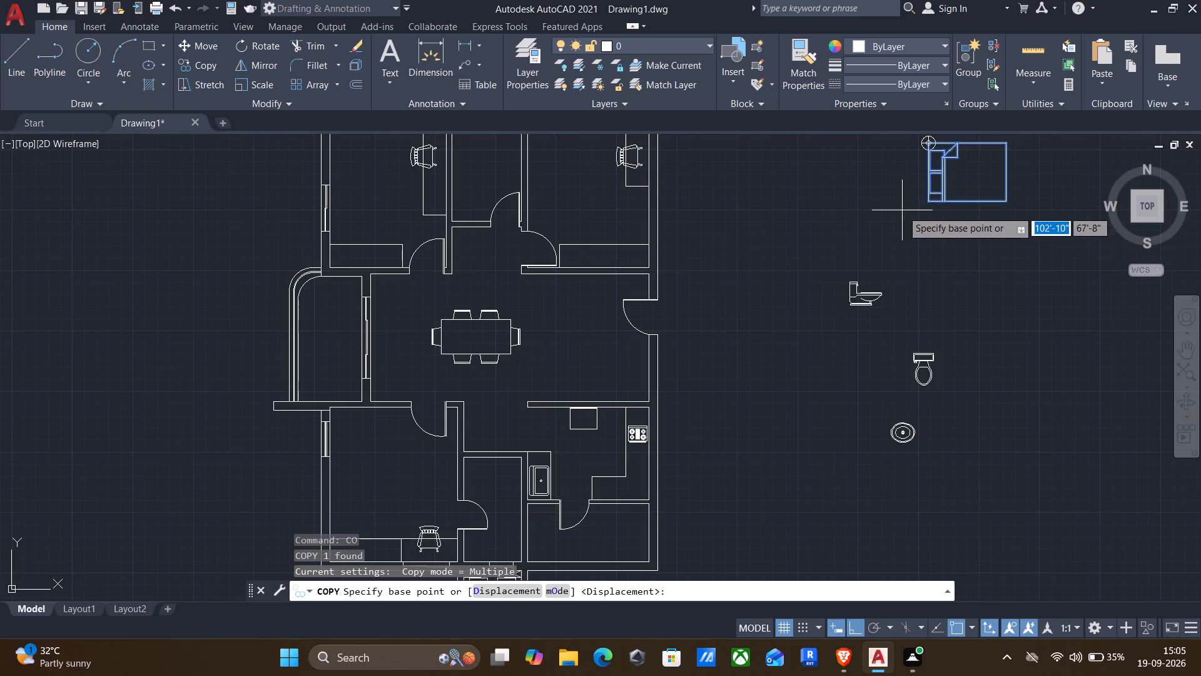
{"action": "middle_click_drag", "start_coordinate": [902, 217], "coordinate": [930, 310]}
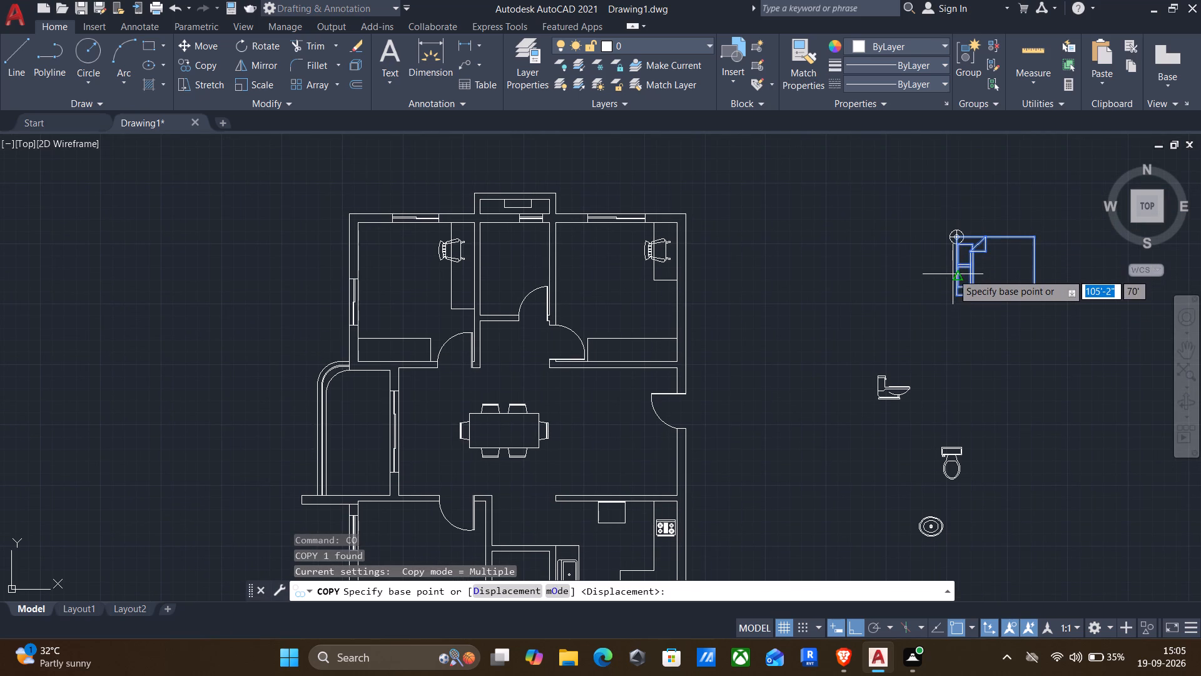
{"action": "left_click", "coordinate": [955, 270]}
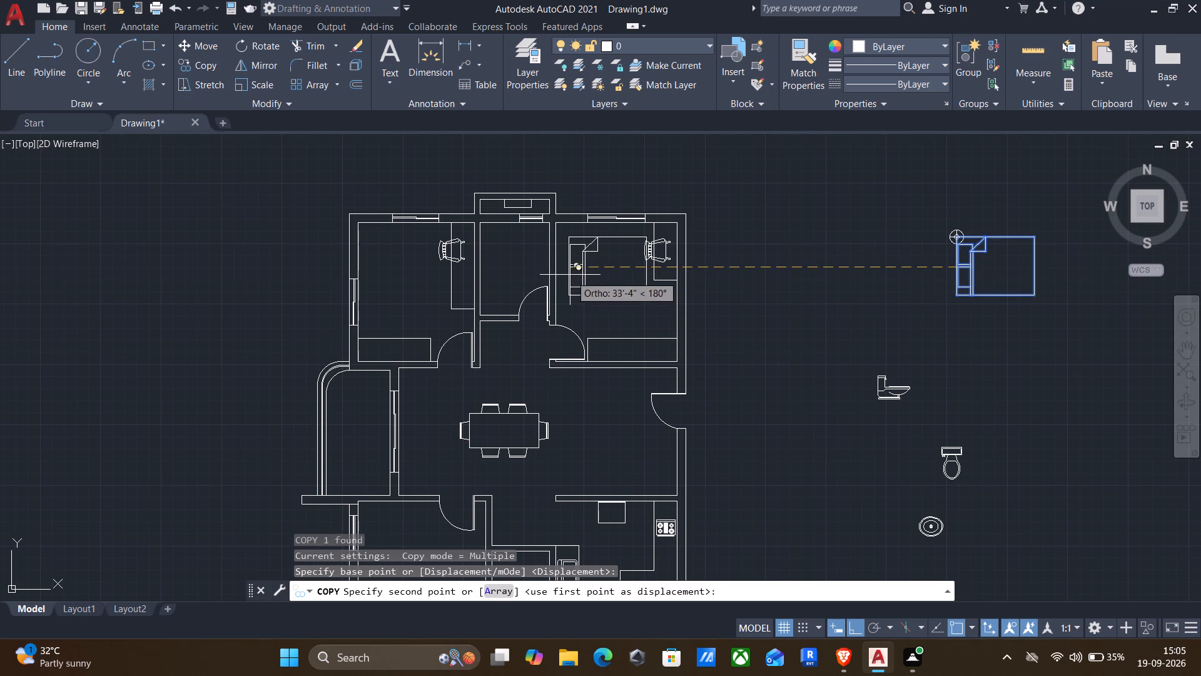
{"action": "scroll", "coordinate": [559, 272], "scroll_direction": "up", "scroll_amount": 2}
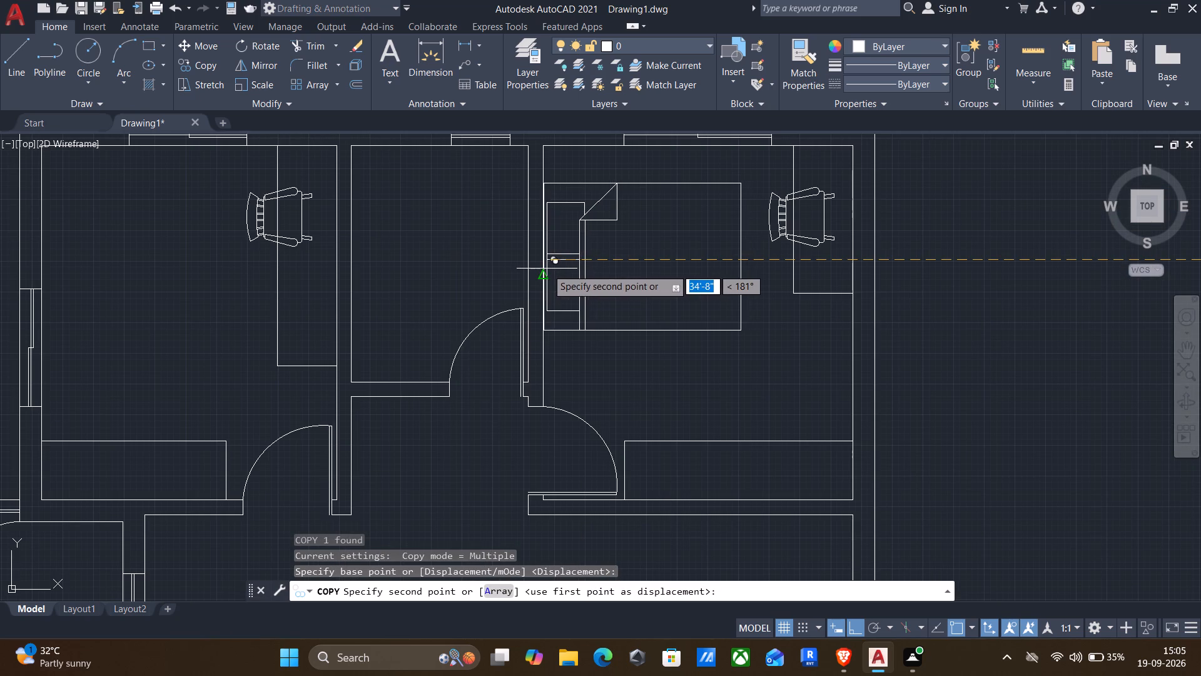
{"action": "left_click", "coordinate": [547, 269]}
Place another copy of the bed in the northwest bedroom, headboard at the west wall, with Ortho off.
{"action": "scroll", "coordinate": [129, 278], "scroll_direction": "up", "scroll_amount": 1}
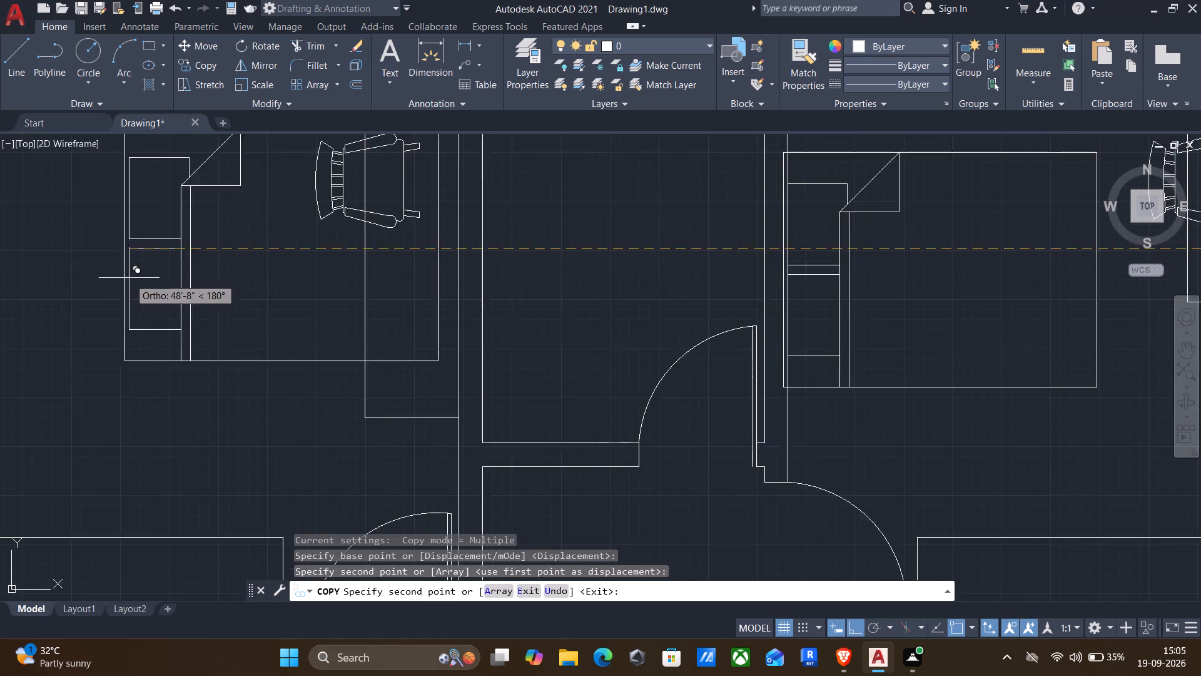
{"action": "middle_click_drag", "start_coordinate": [129, 278], "coordinate": [372, 297]}
{"action": "scroll", "coordinate": [385, 287], "scroll_direction": "down", "scroll_amount": 2}
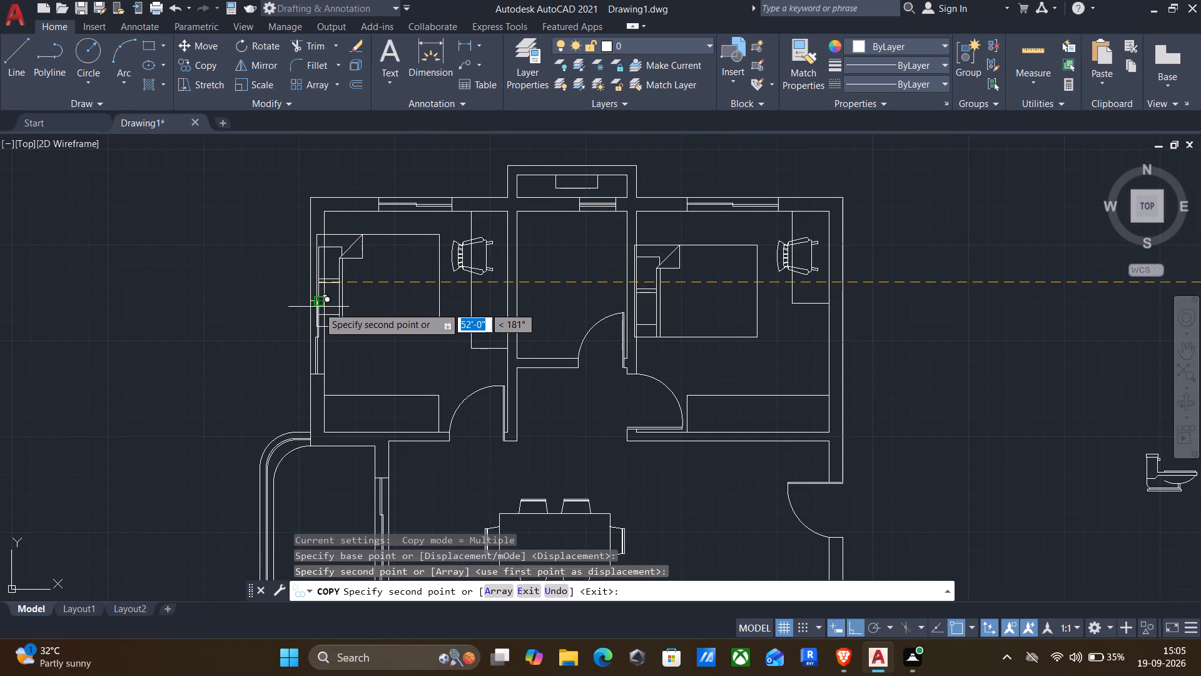
{"action": "key", "text": "F8"}
{"action": "scroll", "coordinate": [338, 329], "scroll_direction": "up", "scroll_amount": 2}
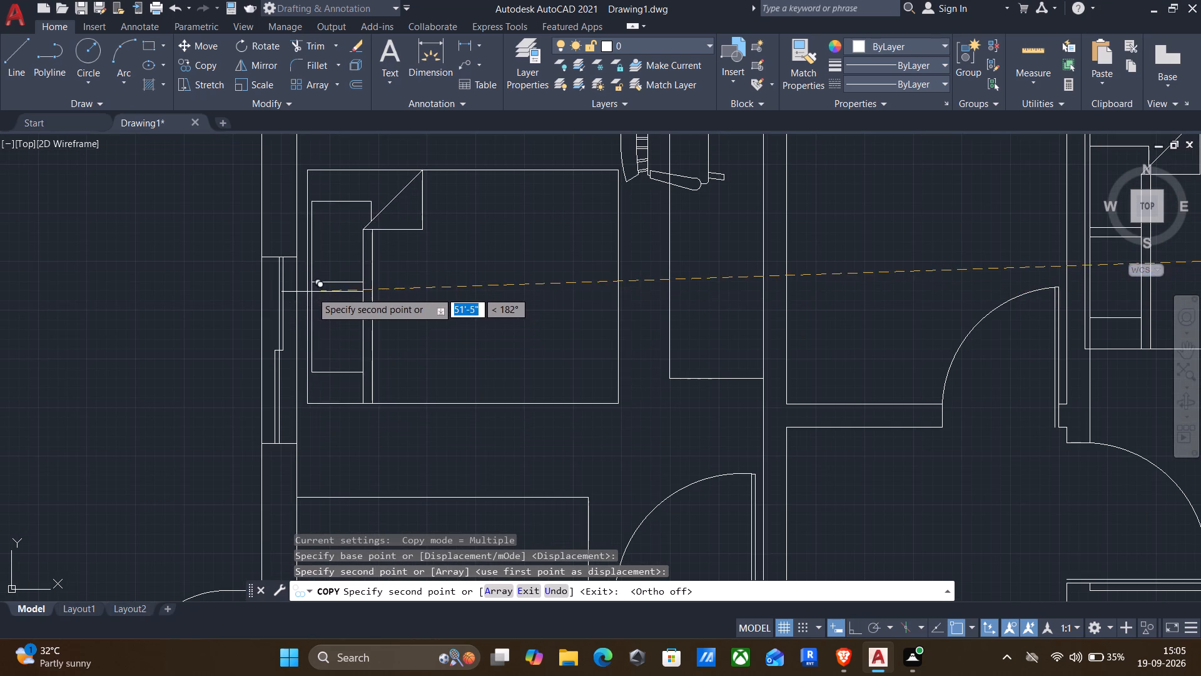
{"action": "scroll", "coordinate": [312, 292], "scroll_direction": "down", "scroll_amount": 1}
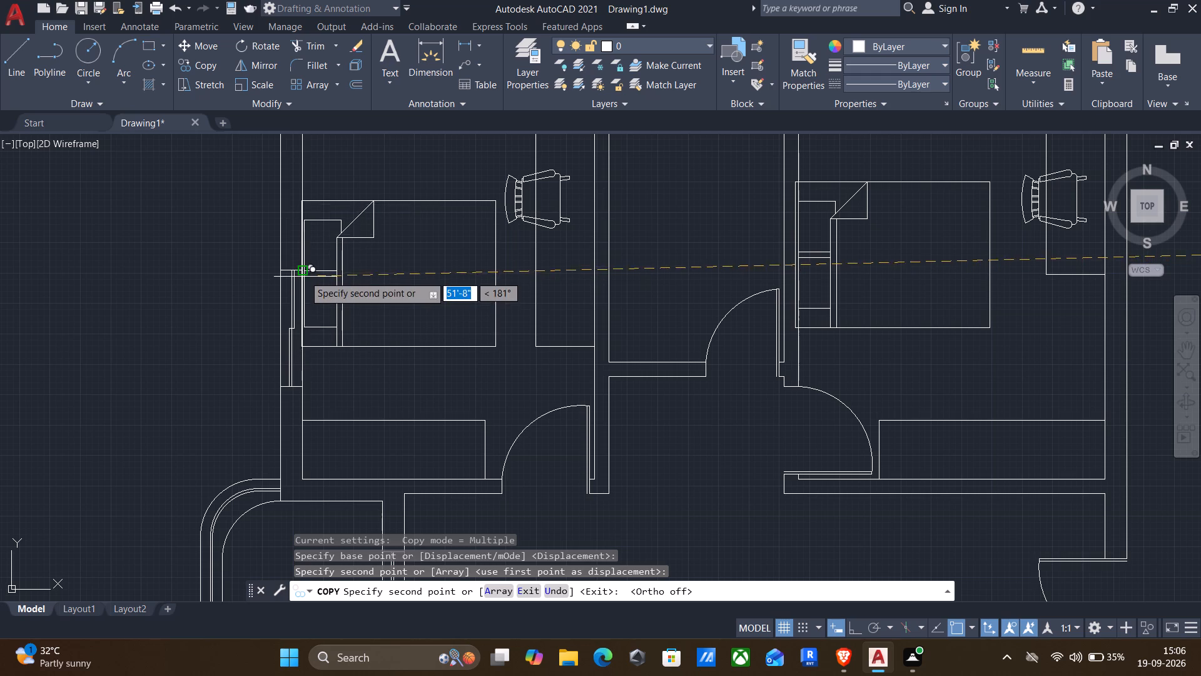
{"action": "left_click", "coordinate": [305, 248]}
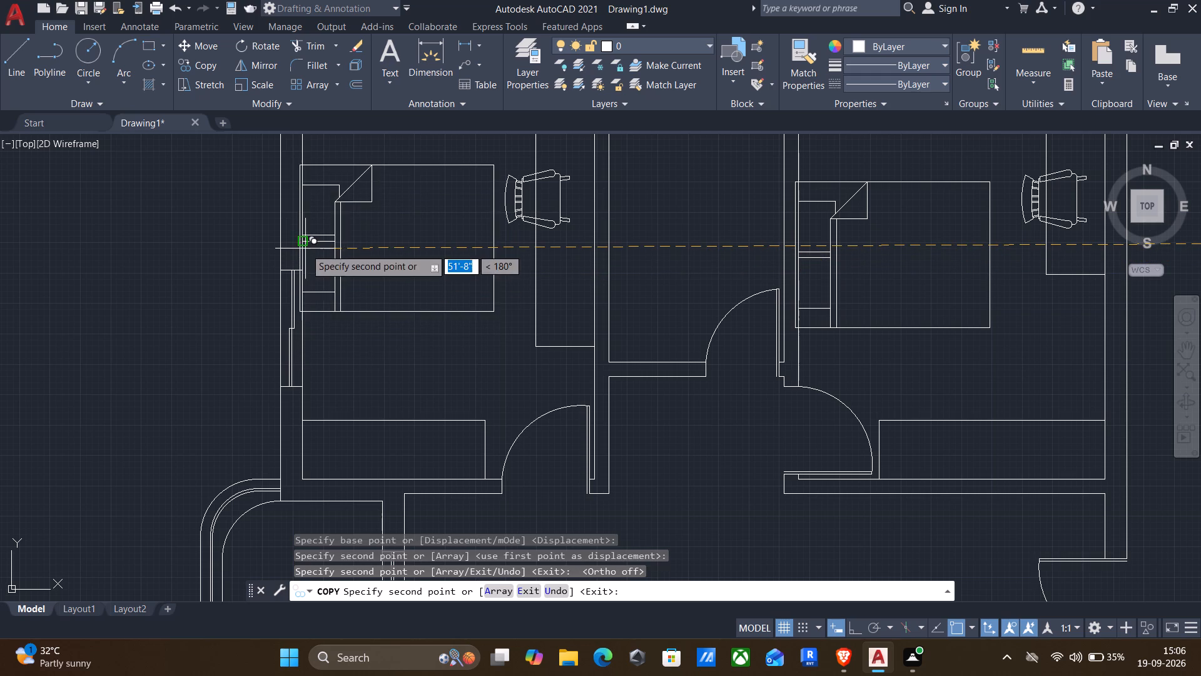
{"action": "key", "text": "Escape"}
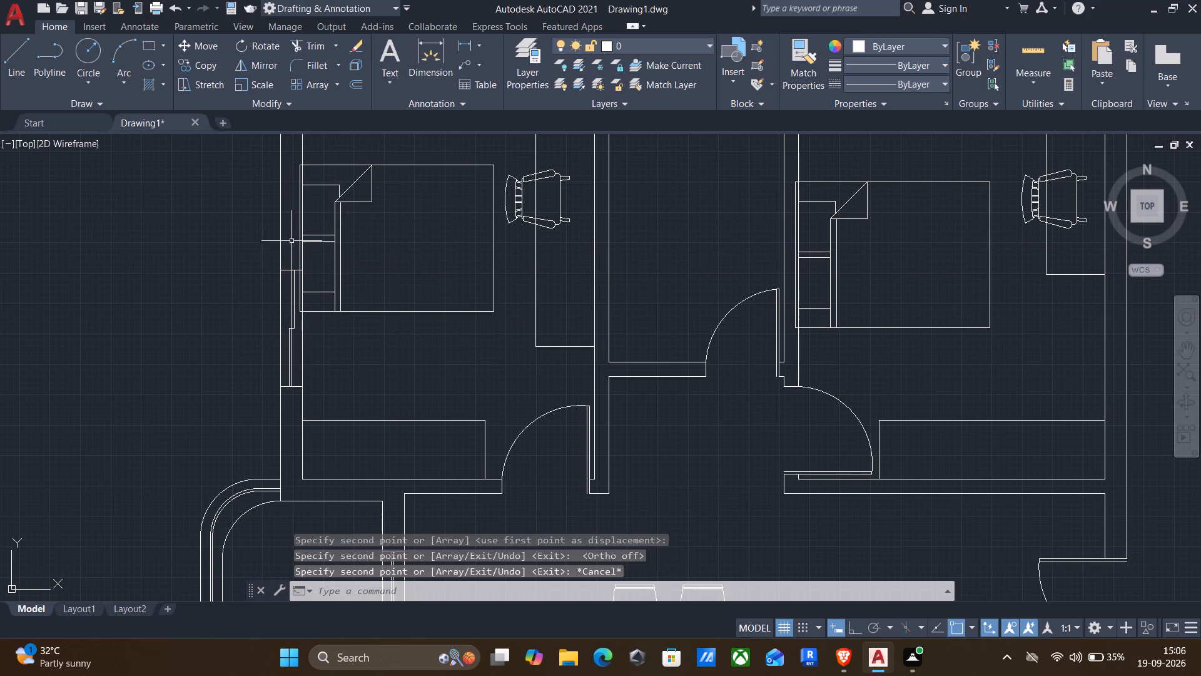
Move the northwest bedroom's bed slightly east so its headboard lines up with the inner face of the west wall.
{"action": "left_click", "coordinate": [417, 377]}
{"action": "left_click", "coordinate": [389, 290]}
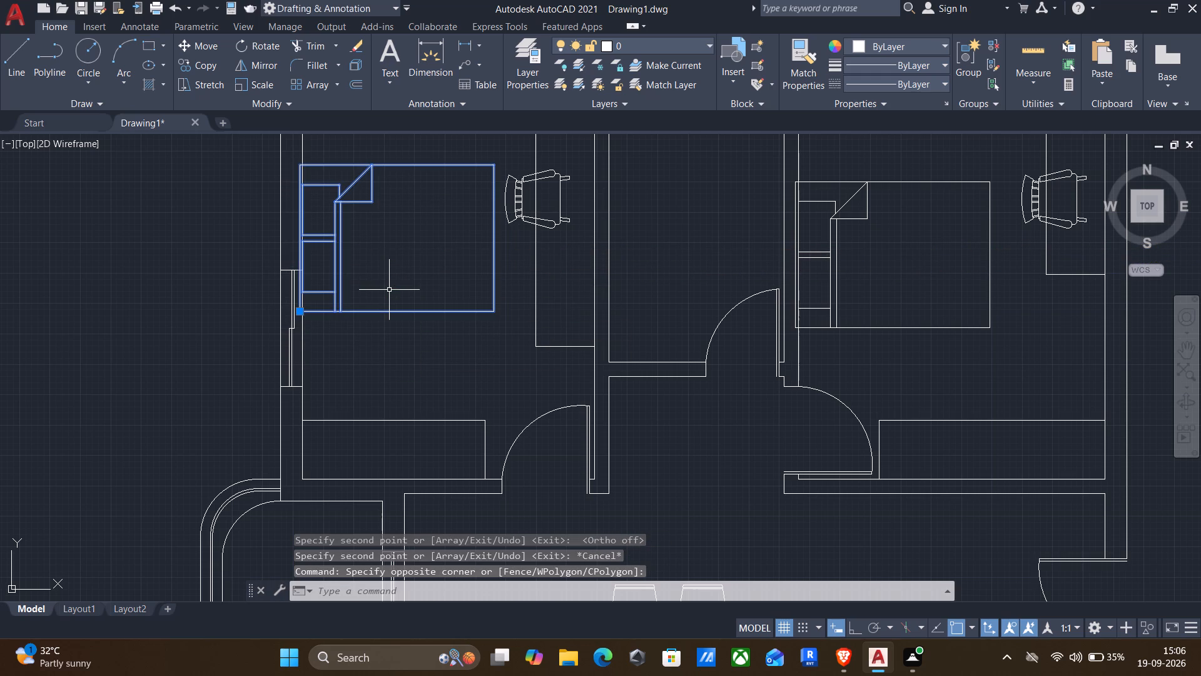
{"action": "key", "text": "m"}
{"action": "key", "text": "Return"}
{"action": "scroll", "coordinate": [286, 230], "scroll_direction": "up", "scroll_amount": 3}
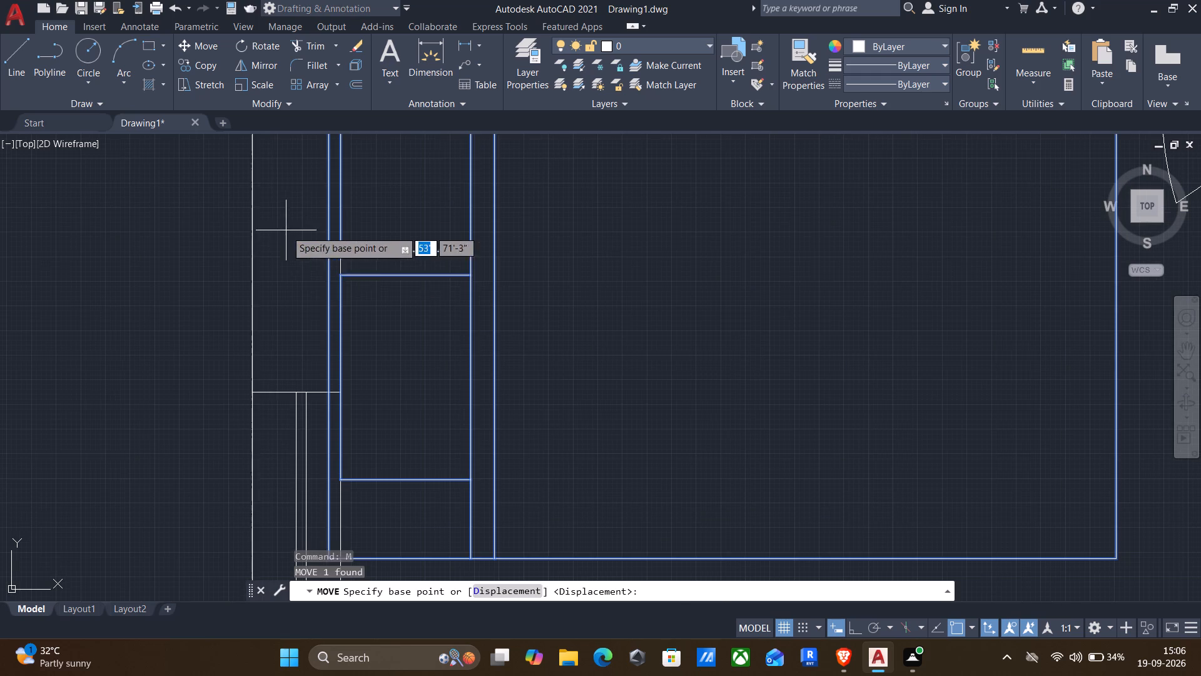
{"action": "left_click", "coordinate": [328, 247]}
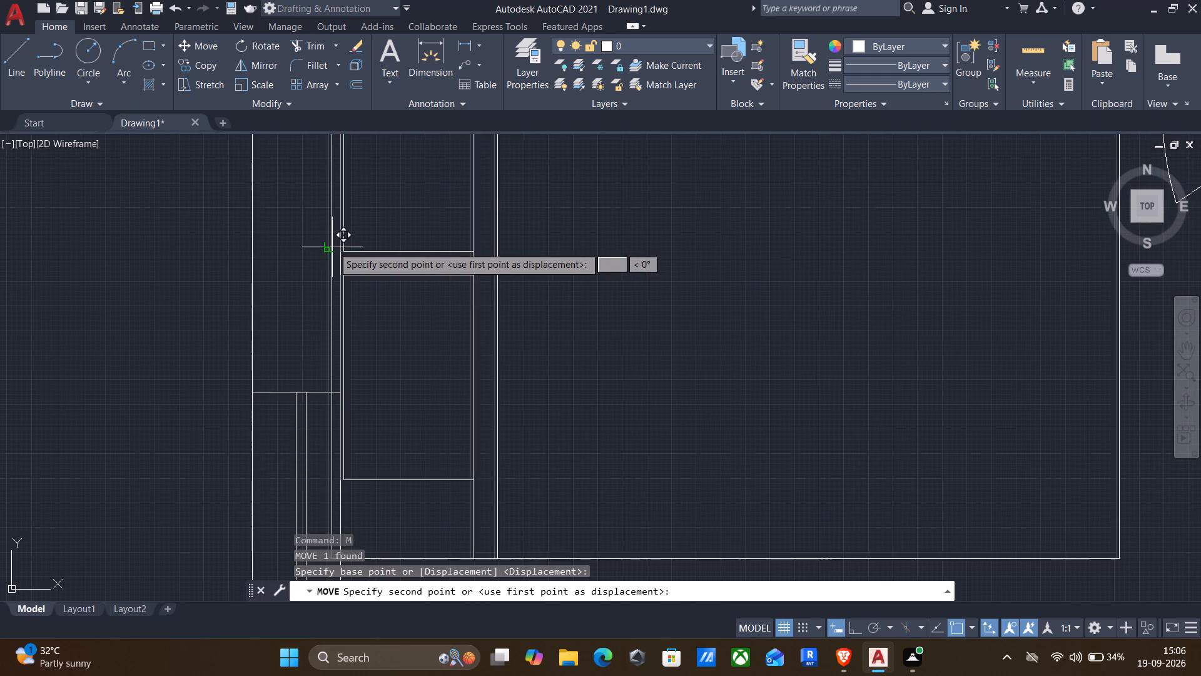
{"action": "left_click", "coordinate": [337, 247]}
Move the northeast bedroom's bed about 1 inch east so its headboard lines up with the inner face of the west wall.
{"action": "scroll", "coordinate": [339, 253], "scroll_direction": "down", "scroll_amount": 5}
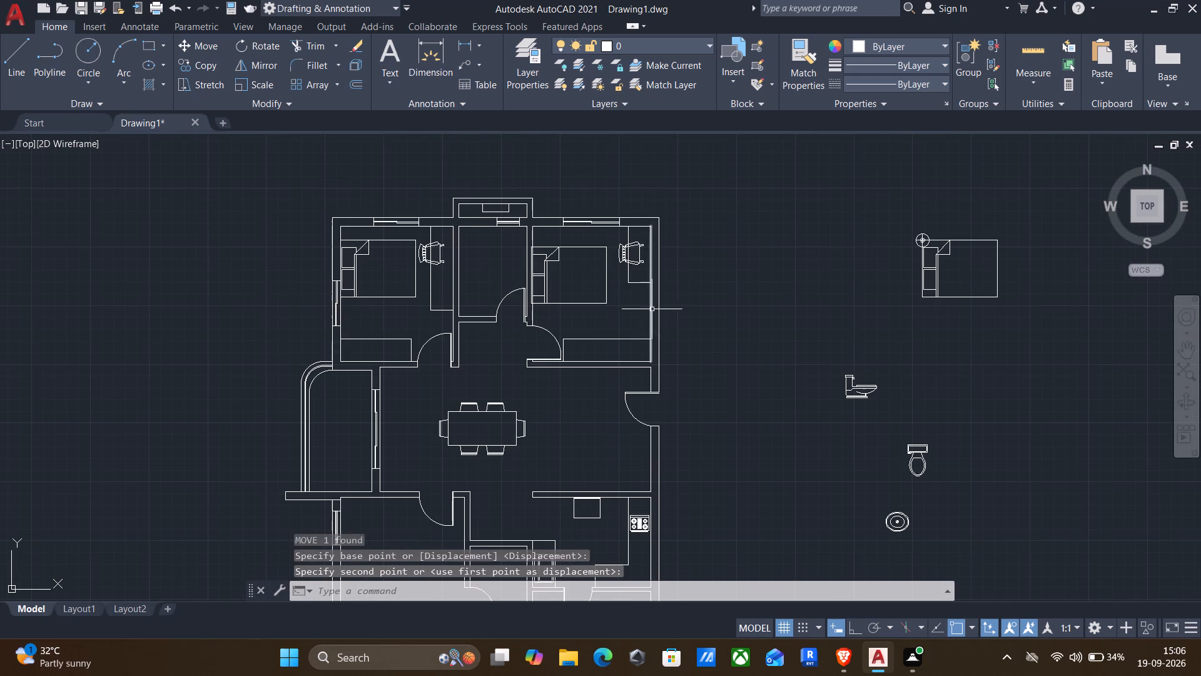
{"action": "scroll", "coordinate": [649, 307], "scroll_direction": "up", "scroll_amount": 1}
{"action": "left_click_drag", "start_coordinate": [552, 332], "coordinate": [552, 326]}
{"action": "left_click", "coordinate": [518, 283]}
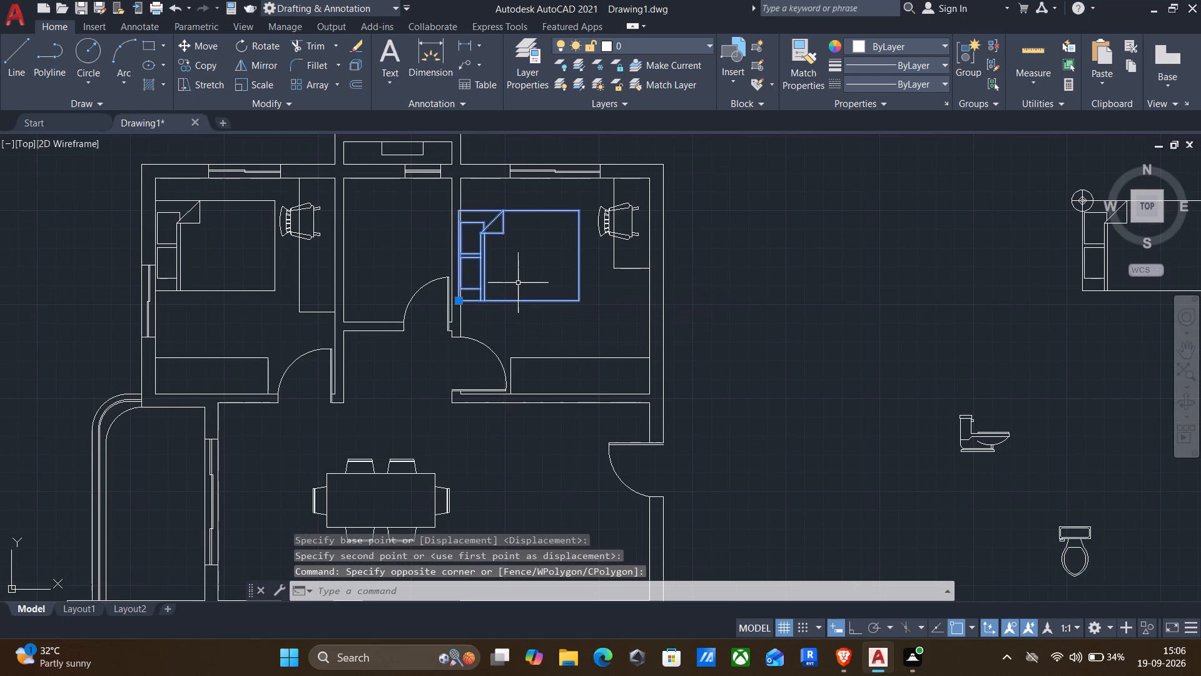
{"action": "key", "text": "m"}
{"action": "key", "text": "Return"}
{"action": "scroll", "coordinate": [459, 244], "scroll_direction": "up", "scroll_amount": 5}
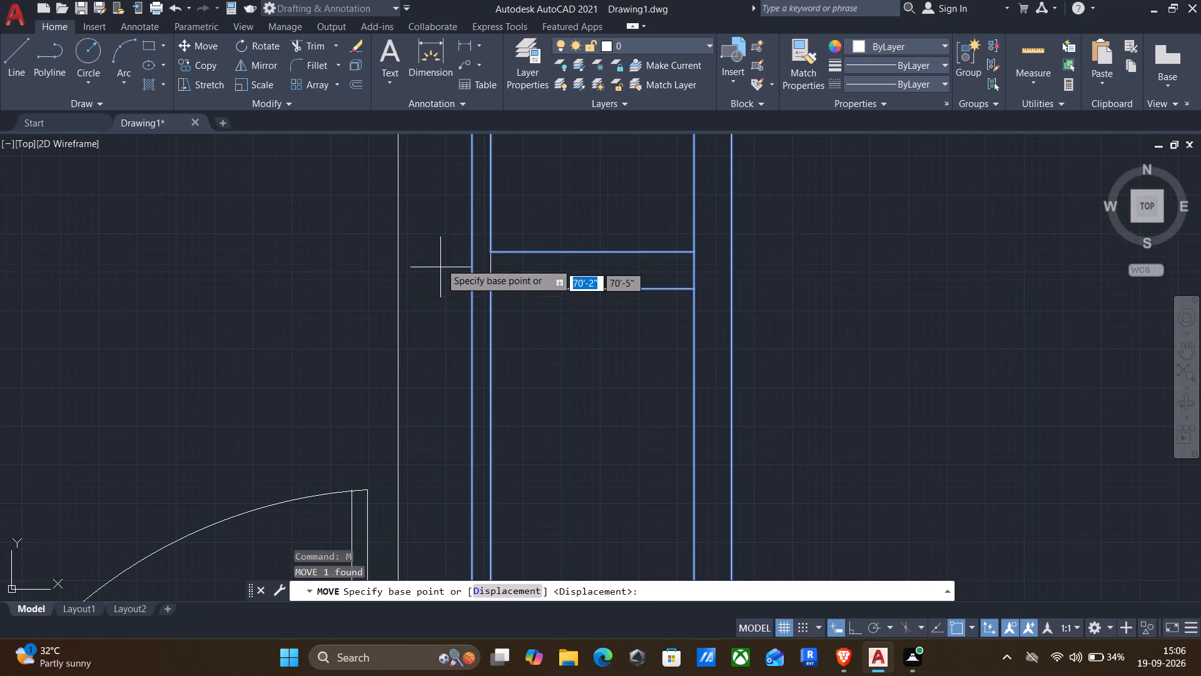
{"action": "left_click", "coordinate": [468, 215]}
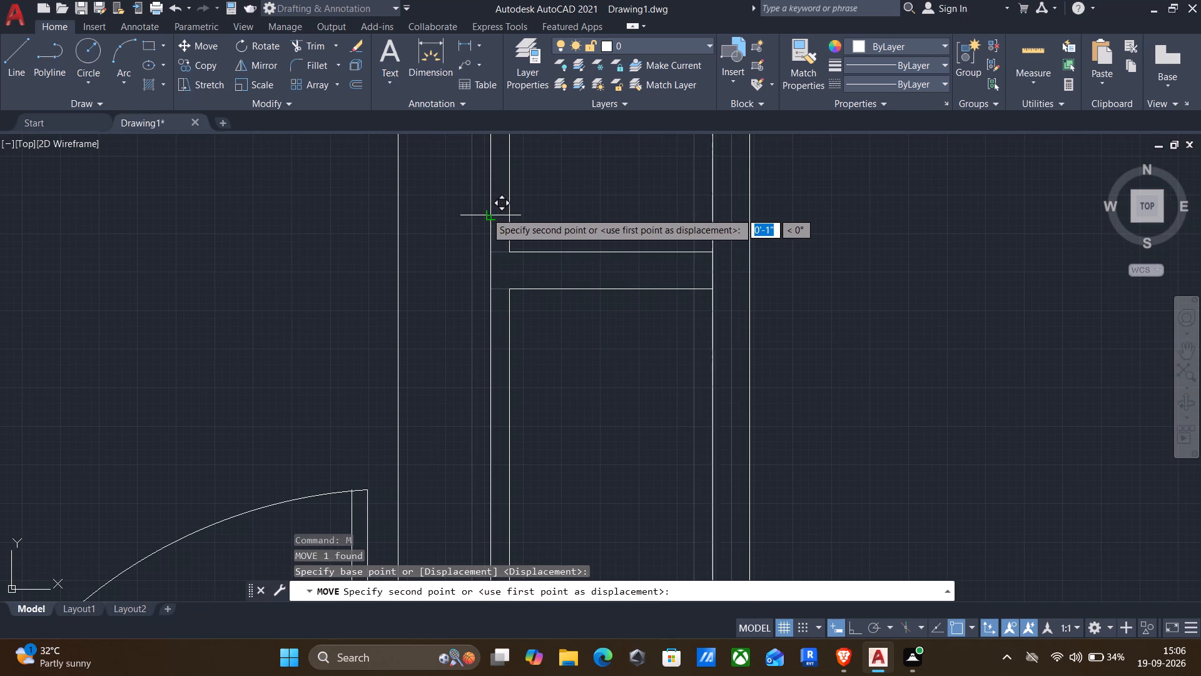
{"action": "left_click", "coordinate": [489, 211]}
{"action": "scroll", "coordinate": [486, 220], "scroll_direction": "down", "scroll_amount": 5}
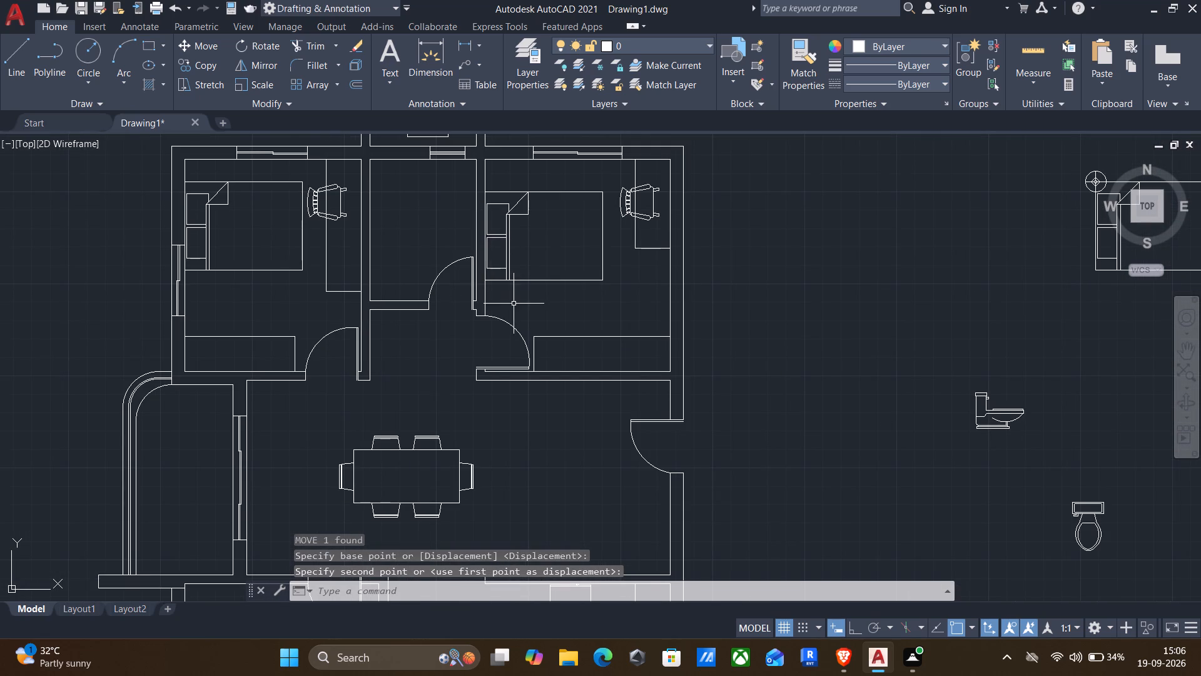
Move the spare bed from outside the plan into the southwest bedroom, with the middle of its headboard against the west wall.
{"action": "middle_click_drag", "start_coordinate": [467, 344], "coordinate": [511, 256]}
{"action": "scroll", "coordinate": [527, 291], "scroll_direction": "down", "scroll_amount": 2}
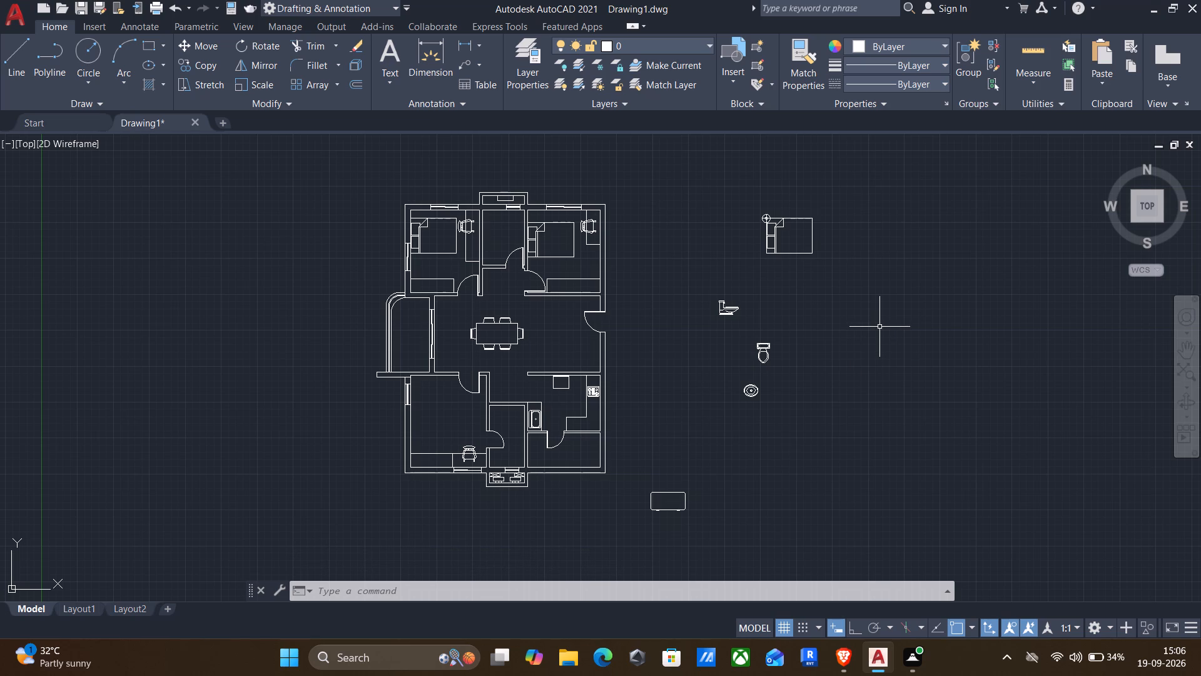
{"action": "left_click", "coordinate": [821, 312]}
{"action": "left_click", "coordinate": [781, 238]}
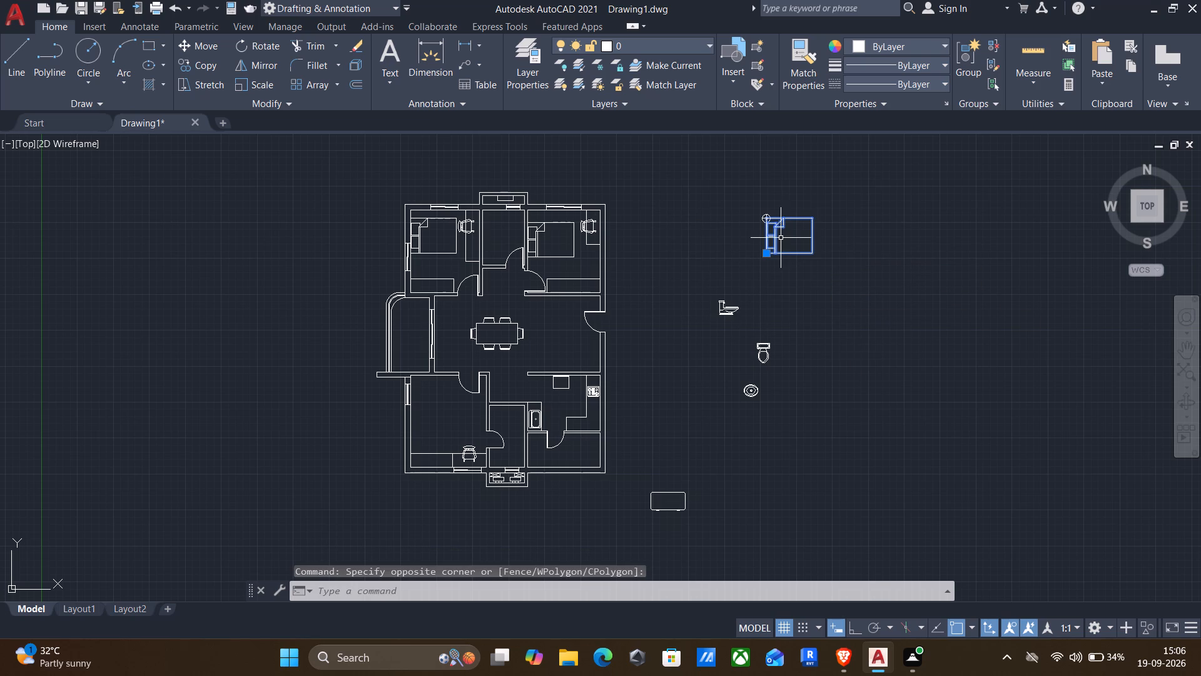
{"action": "key", "text": "m"}
{"action": "key", "text": "Return"}
{"action": "scroll", "coordinate": [773, 252], "scroll_direction": "up", "scroll_amount": 3}
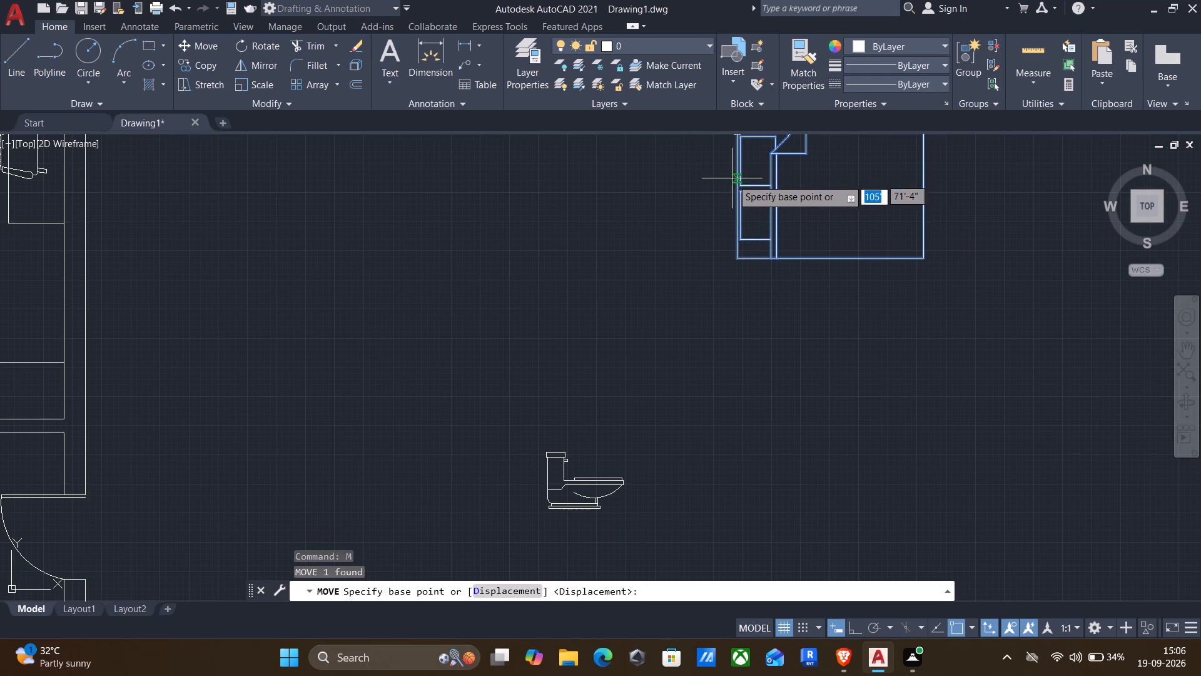
{"action": "scroll", "coordinate": [734, 190], "scroll_direction": "up", "scroll_amount": 3}
{"action": "left_click", "coordinate": [734, 188]}
{"action": "scroll", "coordinate": [713, 222], "scroll_direction": "down", "scroll_amount": 4}
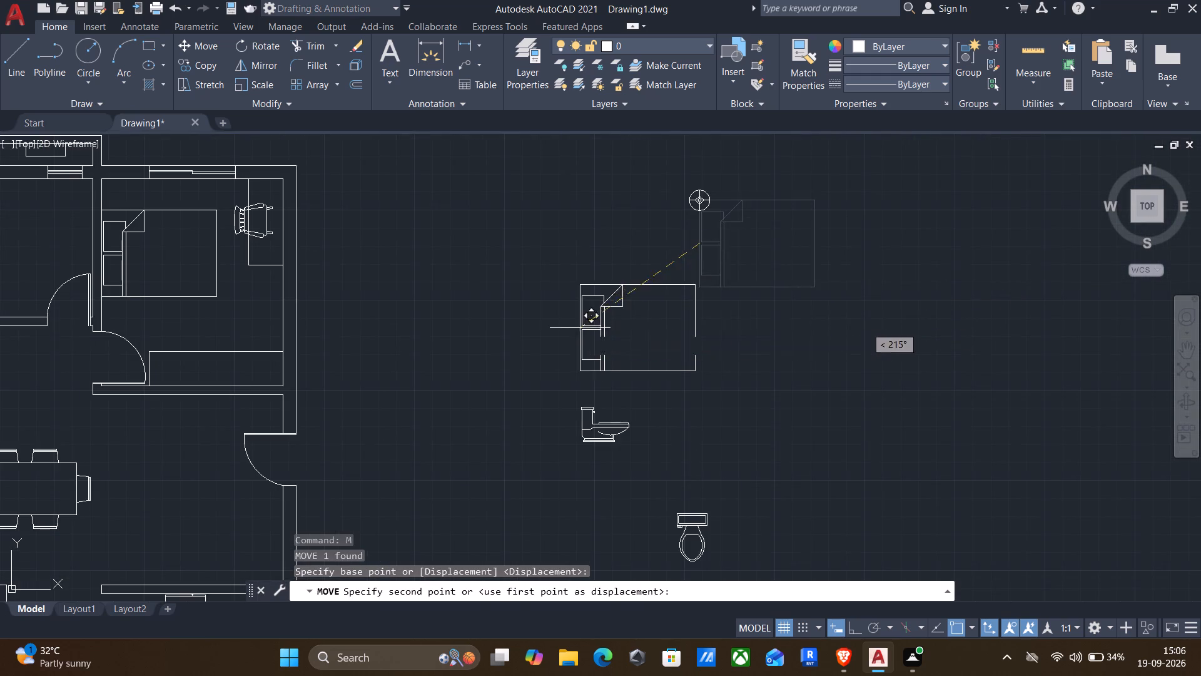
{"action": "middle_click", "coordinate": [579, 327]}
{"action": "middle_click_drag", "start_coordinate": [584, 324], "coordinate": [798, 264]}
{"action": "scroll", "coordinate": [723, 344], "scroll_direction": "down", "scroll_amount": 2}
{"action": "middle_click_drag", "start_coordinate": [667, 401], "coordinate": [821, 290]}
{"action": "scroll", "coordinate": [634, 361], "scroll_direction": "up", "scroll_amount": 1}
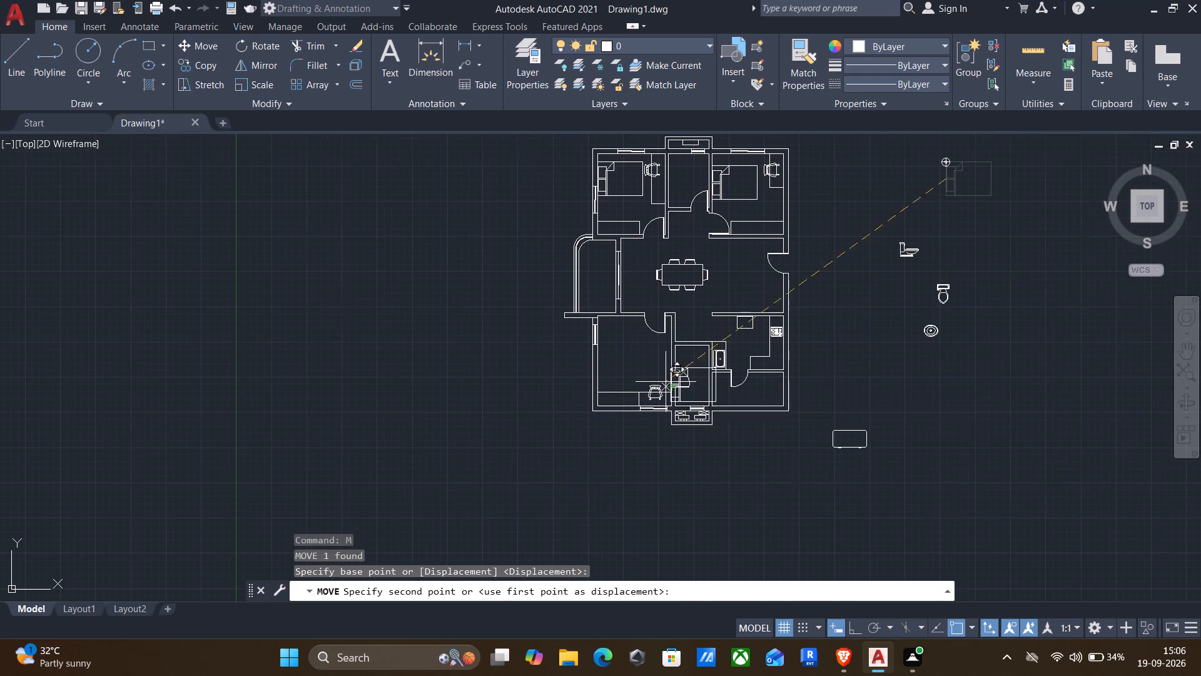
{"action": "scroll", "coordinate": [632, 360], "scroll_direction": "up", "scroll_amount": 3}
{"action": "scroll", "coordinate": [462, 371], "scroll_direction": "down", "scroll_amount": 2}
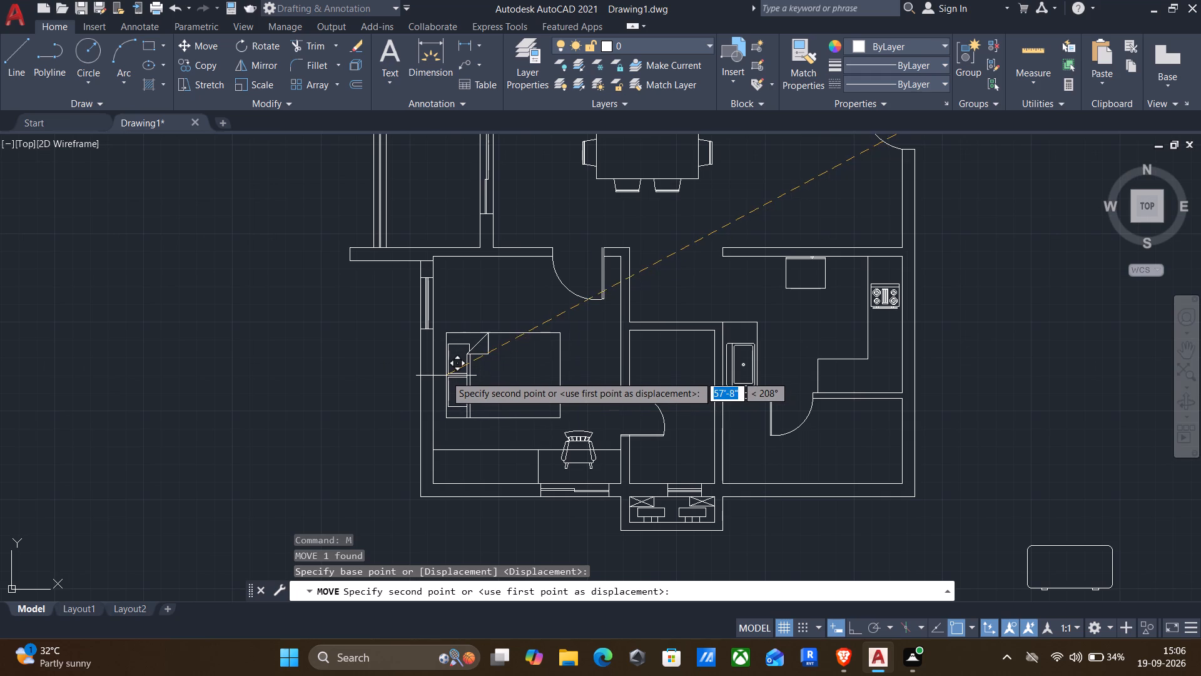
{"action": "left_click", "coordinate": [437, 375]}
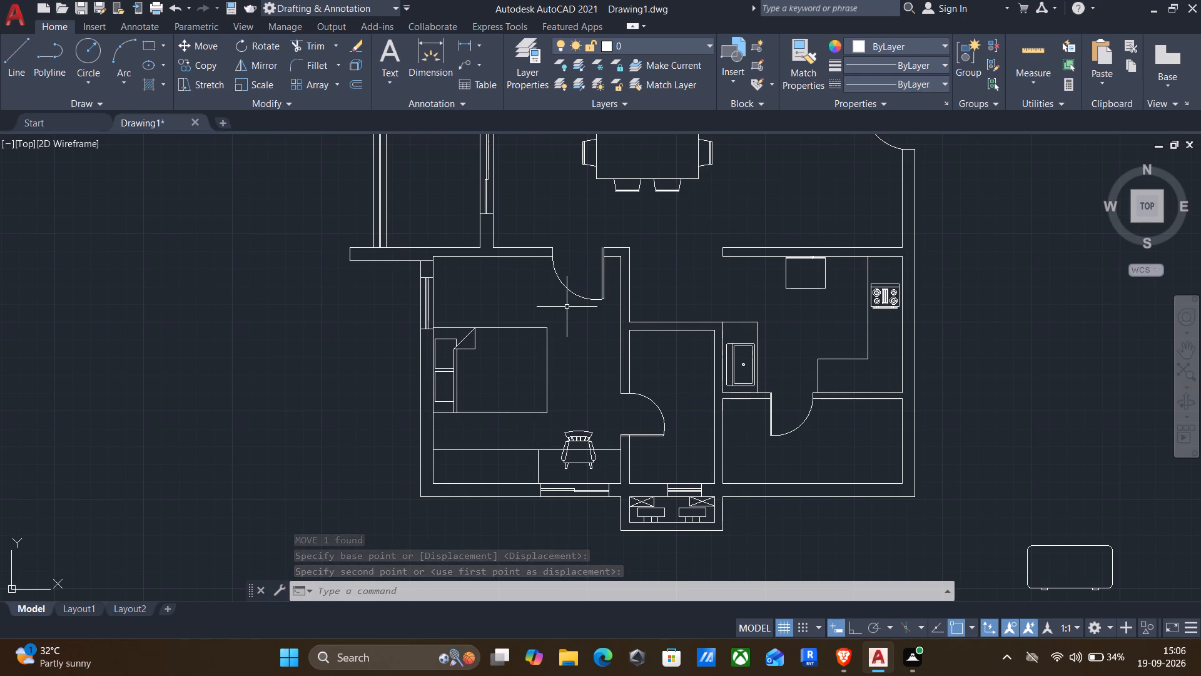
Rotate the top-view toilet outside the plan by 180° about its tank, with Ortho on.
{"action": "middle_click_drag", "start_coordinate": [562, 315], "coordinate": [545, 372]}
{"action": "scroll", "coordinate": [534, 362], "scroll_direction": "down", "scroll_amount": 1}
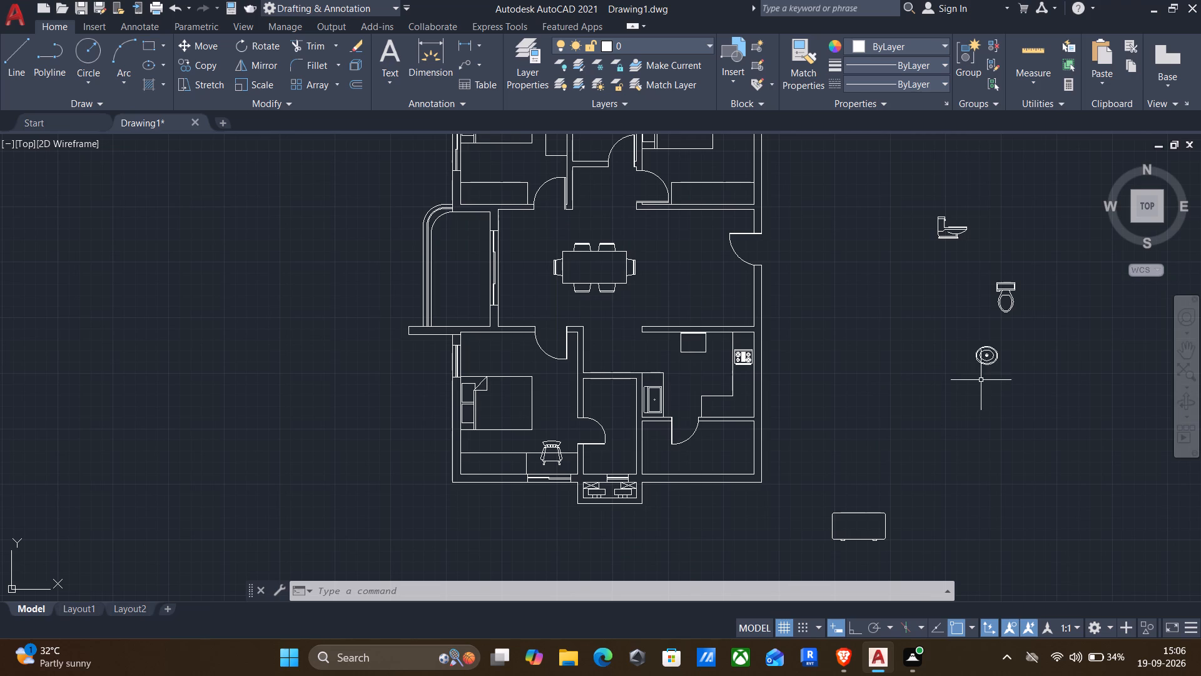
{"action": "left_click", "coordinate": [1031, 327]}
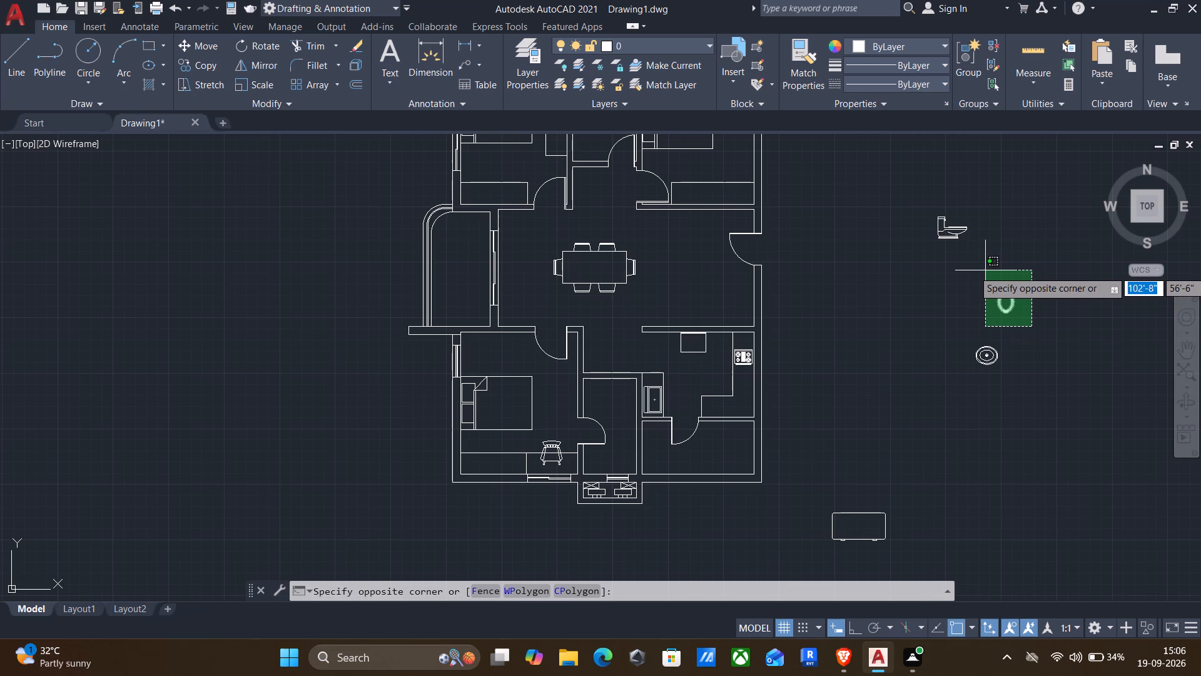
{"action": "left_click", "coordinate": [982, 274]}
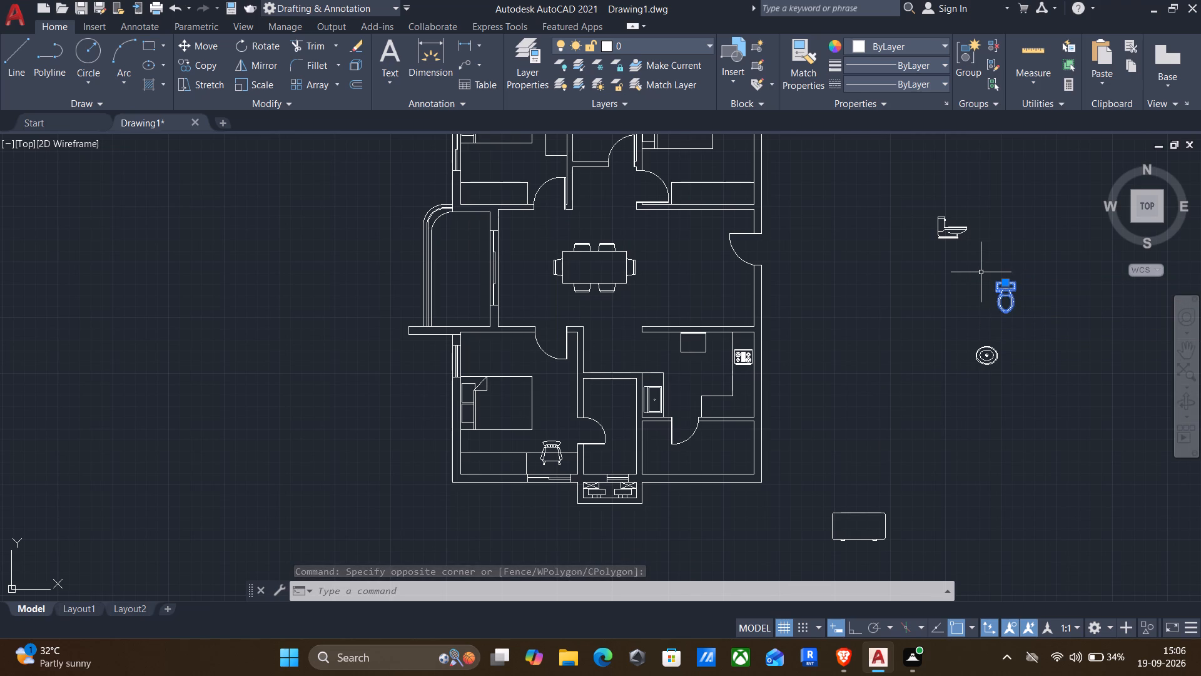
{"action": "type", "text": "ro"}
{"action": "key", "text": "Return"}
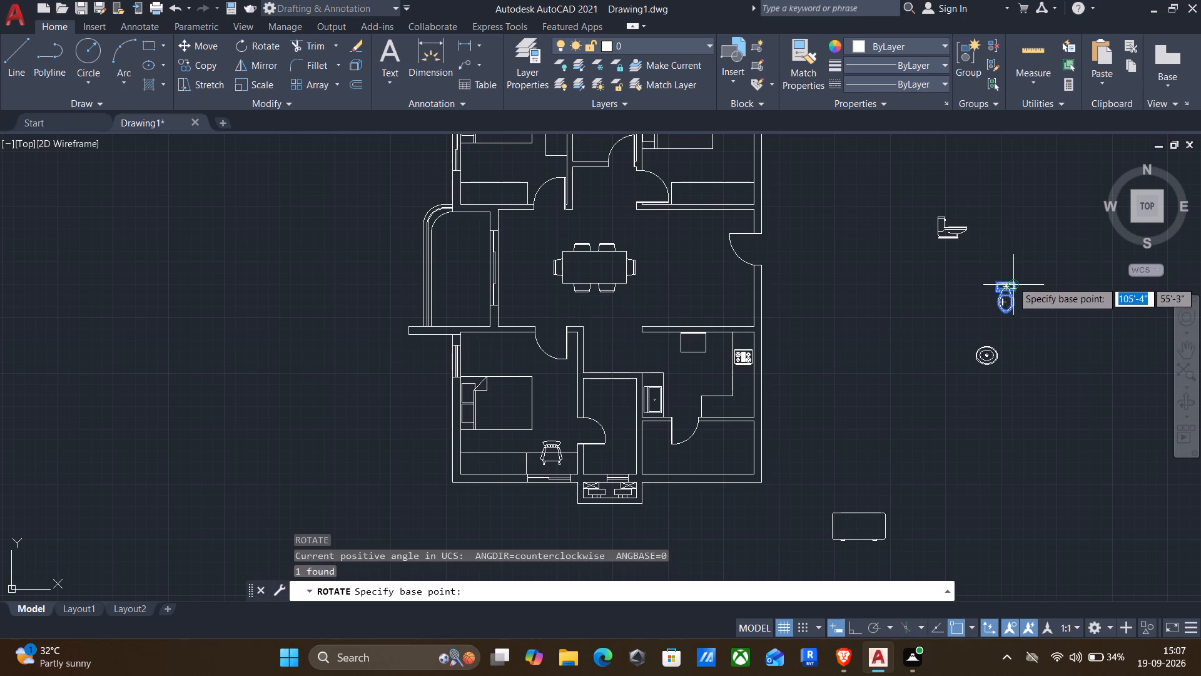
{"action": "left_click", "coordinate": [1003, 281]}
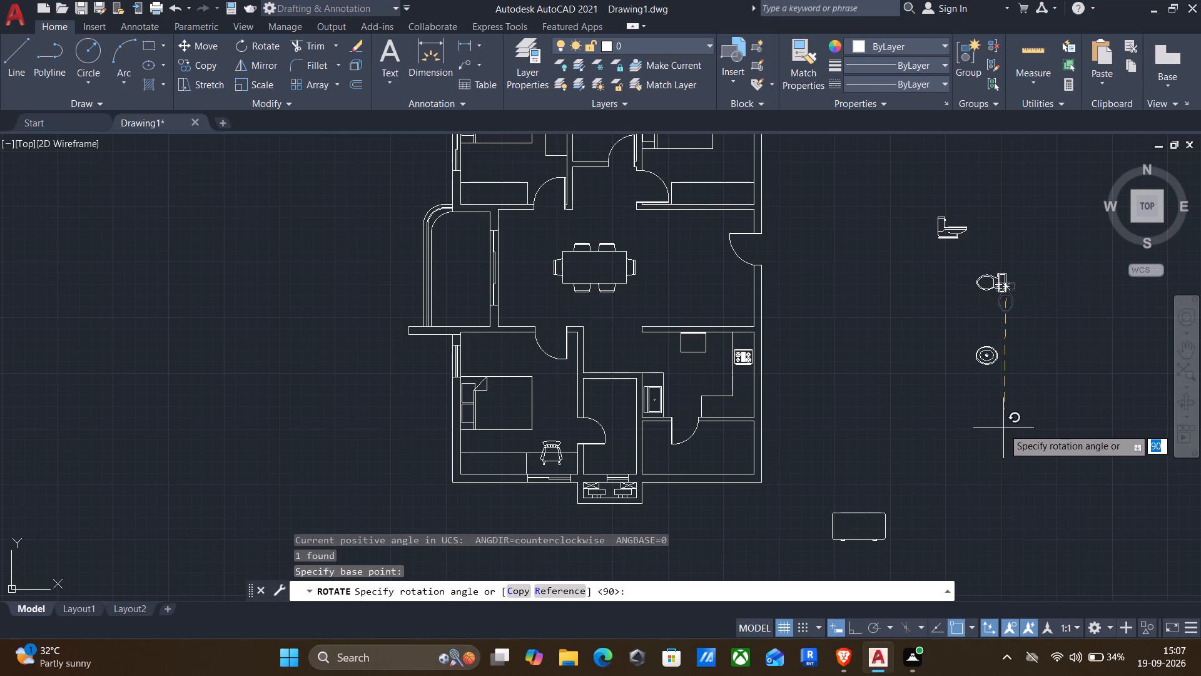
{"action": "key", "text": "F8"}
{"action": "left_click", "coordinate": [882, 297]}
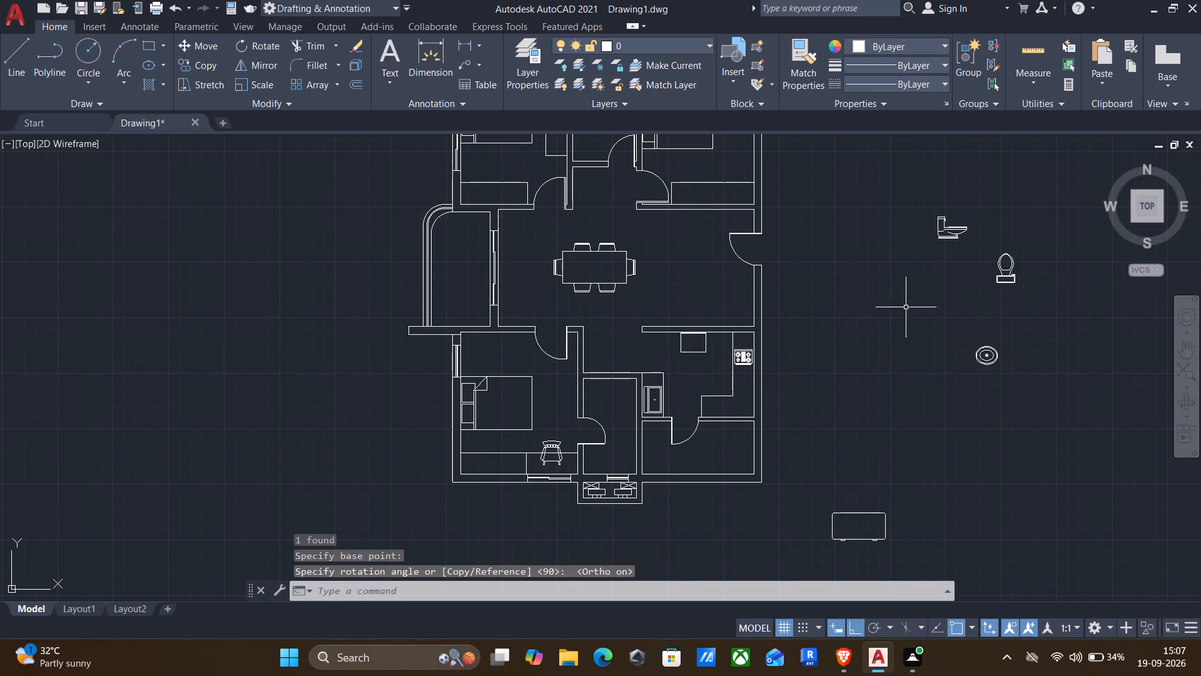
Copy the rotated toilet into the bathroom beside the southwest bedroom, with its tank at the south wall's window and Ortho off.
{"action": "left_click", "coordinate": [1043, 334]}
{"action": "left_click", "coordinate": [981, 264]}
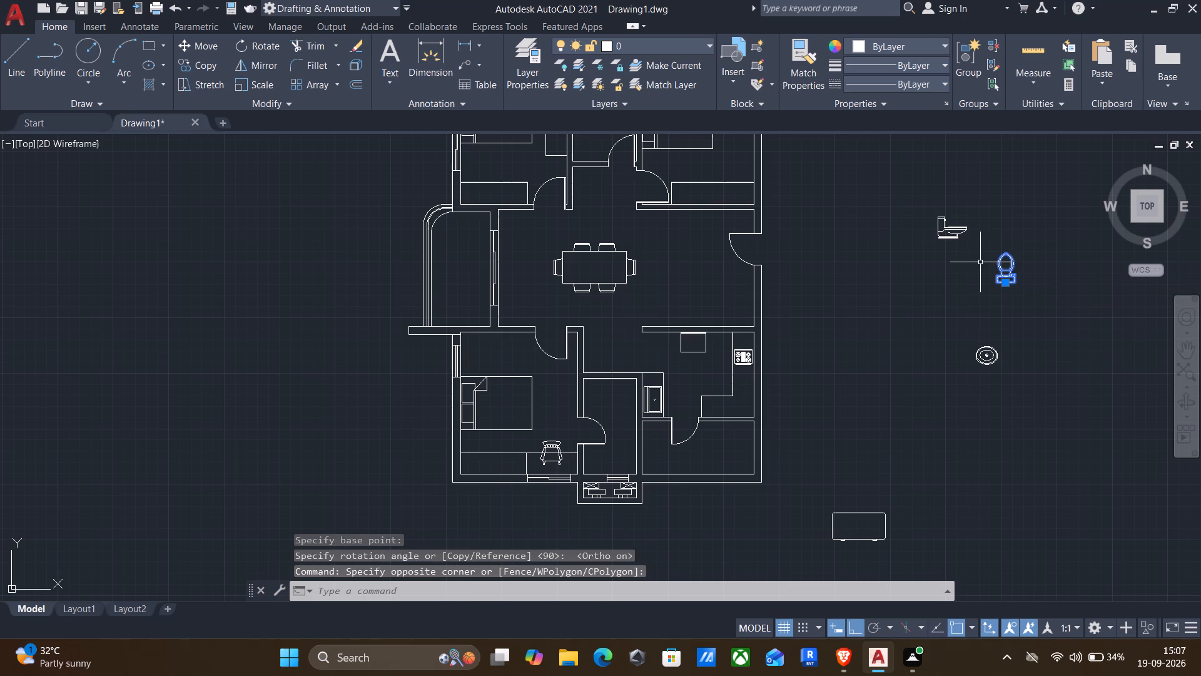
{"action": "key", "text": "c"}
{"action": "key", "text": "o"}
{"action": "key", "text": "Return"}
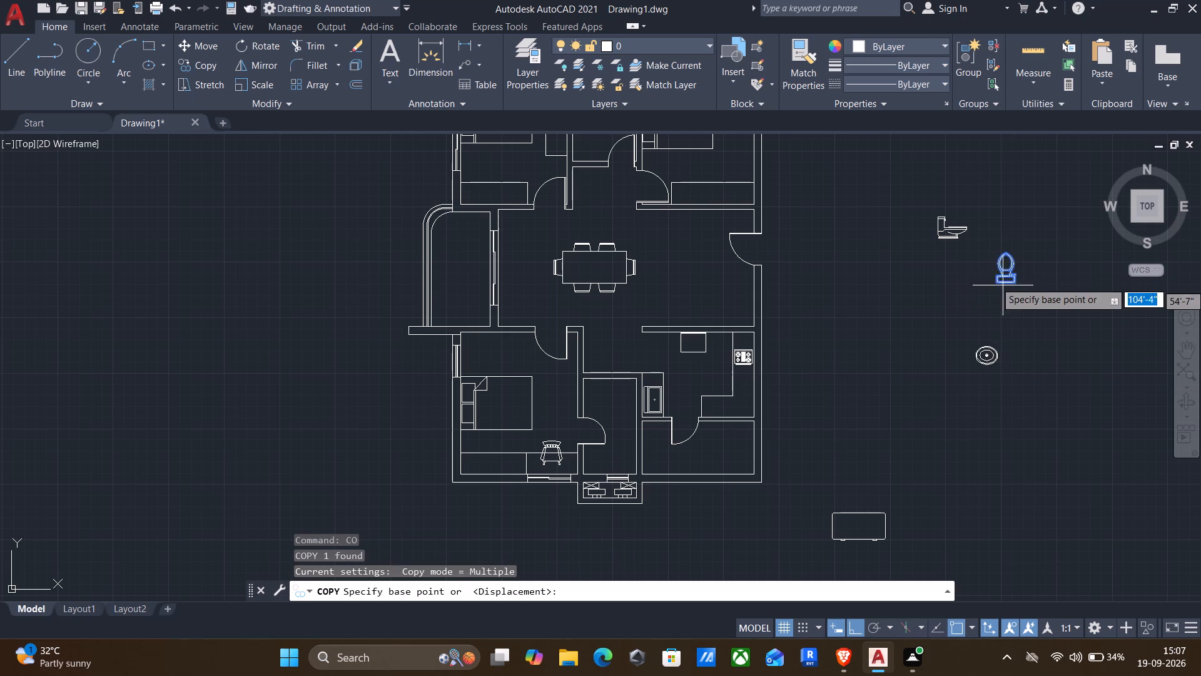
{"action": "scroll", "coordinate": [1003, 279], "scroll_direction": "up", "scroll_amount": 2}
{"action": "left_click", "coordinate": [1000, 293]}
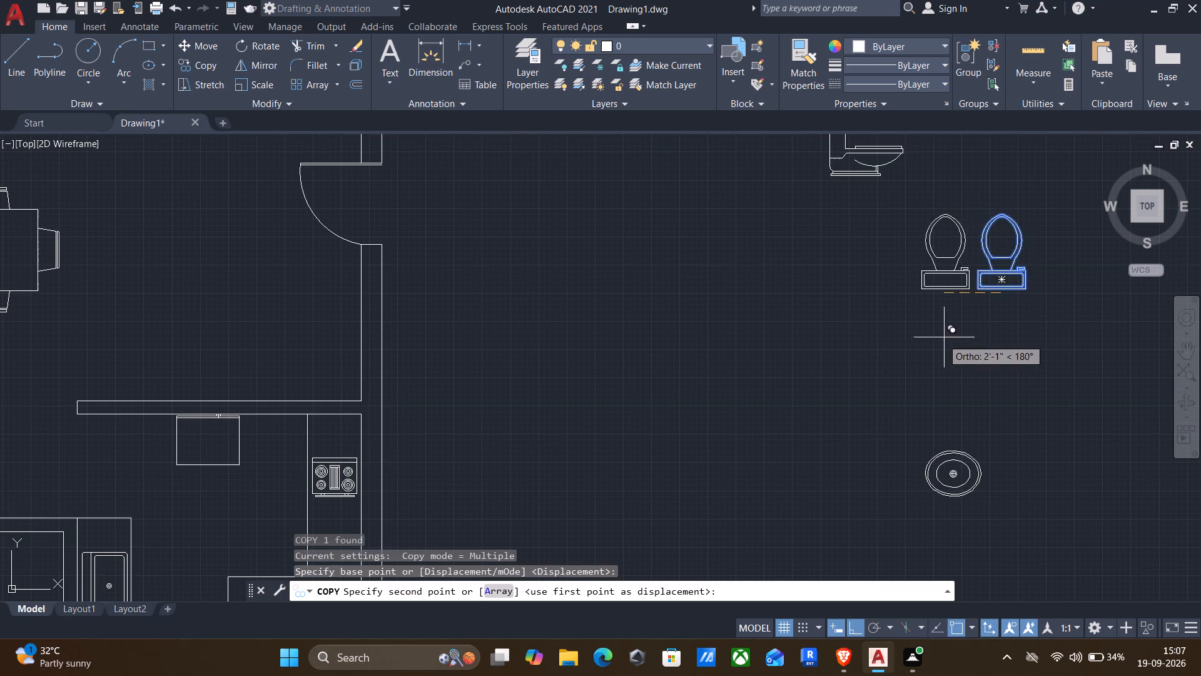
{"action": "scroll", "coordinate": [908, 352], "scroll_direction": "down", "scroll_amount": 1}
{"action": "key", "text": "F8"}
{"action": "middle_click_drag", "start_coordinate": [823, 379], "coordinate": [899, 351]}
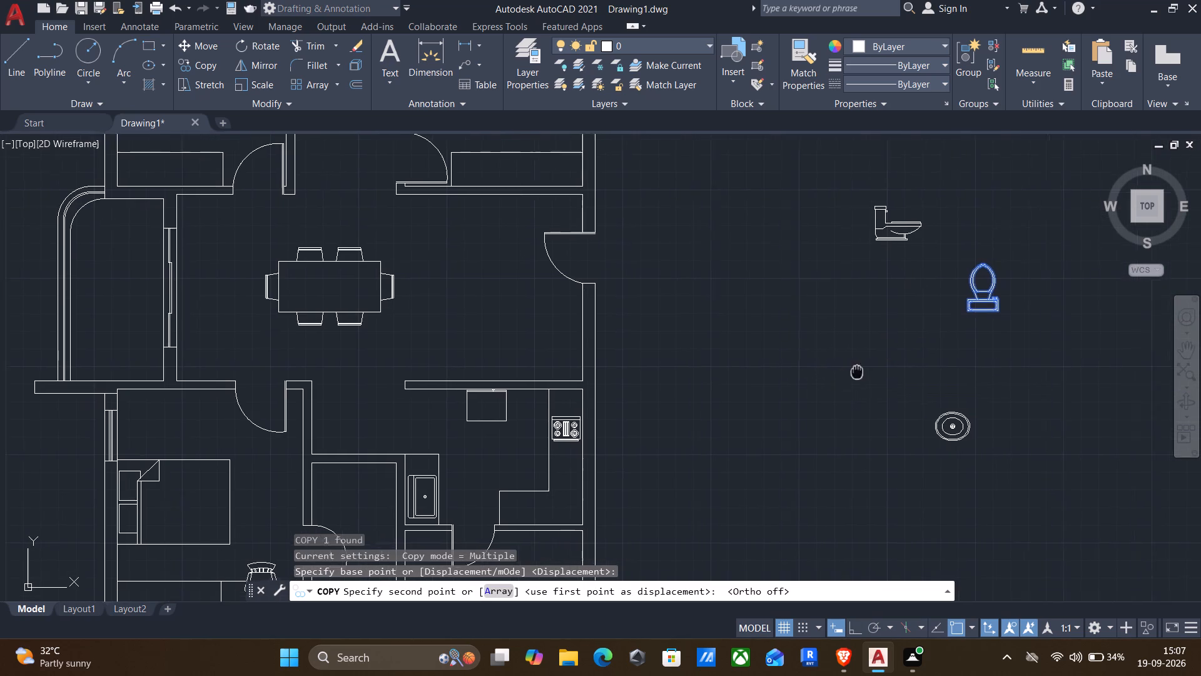
{"action": "middle_click_drag", "start_coordinate": [899, 351], "coordinate": [1086, 246]}
{"action": "middle_click_drag", "start_coordinate": [826, 387], "coordinate": [868, 332]}
{"action": "scroll", "coordinate": [689, 442], "scroll_direction": "up", "scroll_amount": 3}
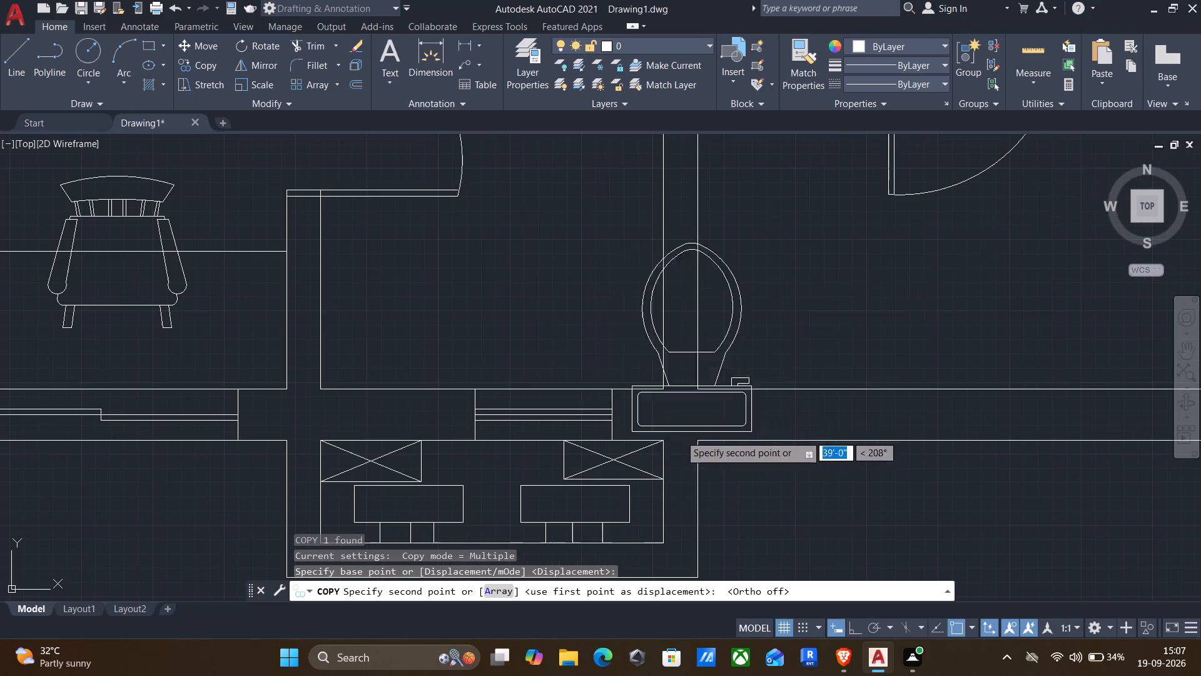
{"action": "left_click", "coordinate": [558, 391]}
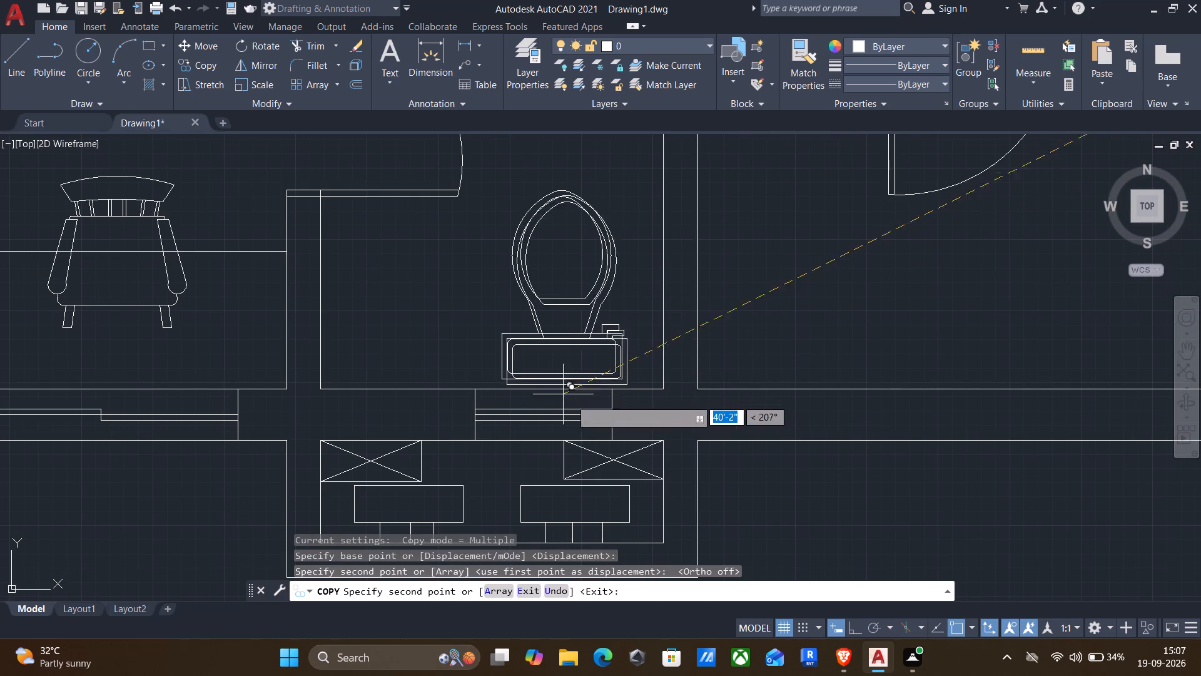
Place another copy of the toilet outside the plan, north of the northeast bedroom, and finish copying.
{"action": "scroll", "coordinate": [676, 422], "scroll_direction": "down", "scroll_amount": 3}
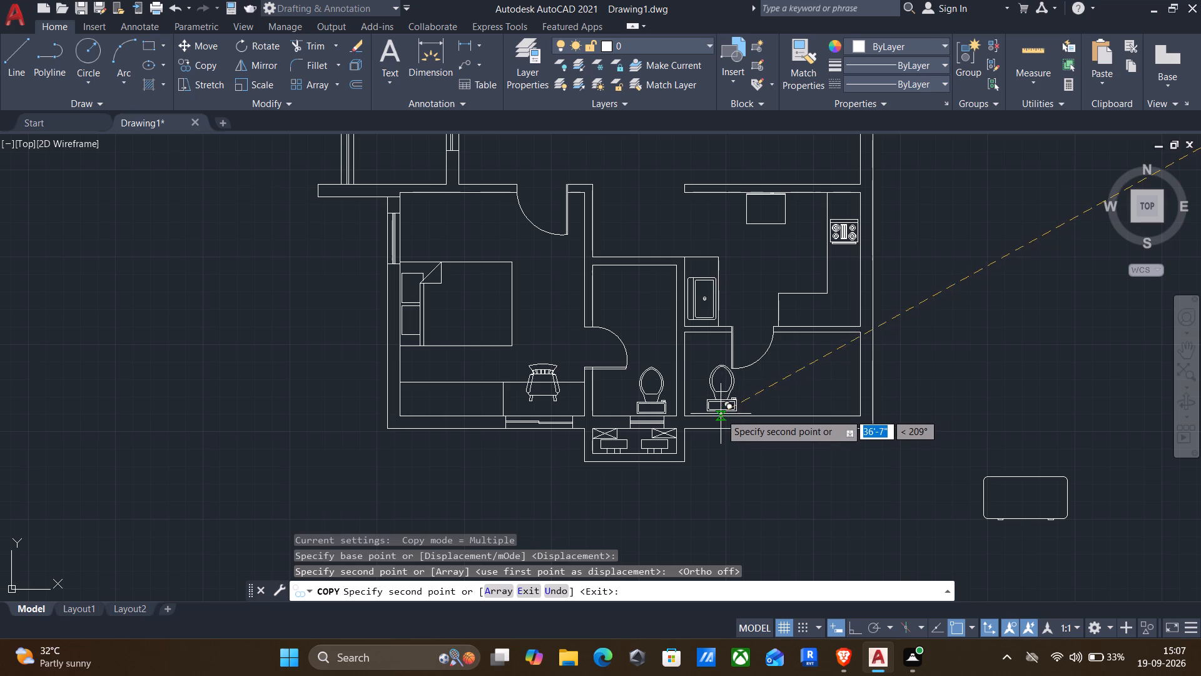
{"action": "scroll", "coordinate": [711, 414], "scroll_direction": "down", "scroll_amount": 1}
{"action": "middle_click_drag", "start_coordinate": [712, 389], "coordinate": [739, 534]}
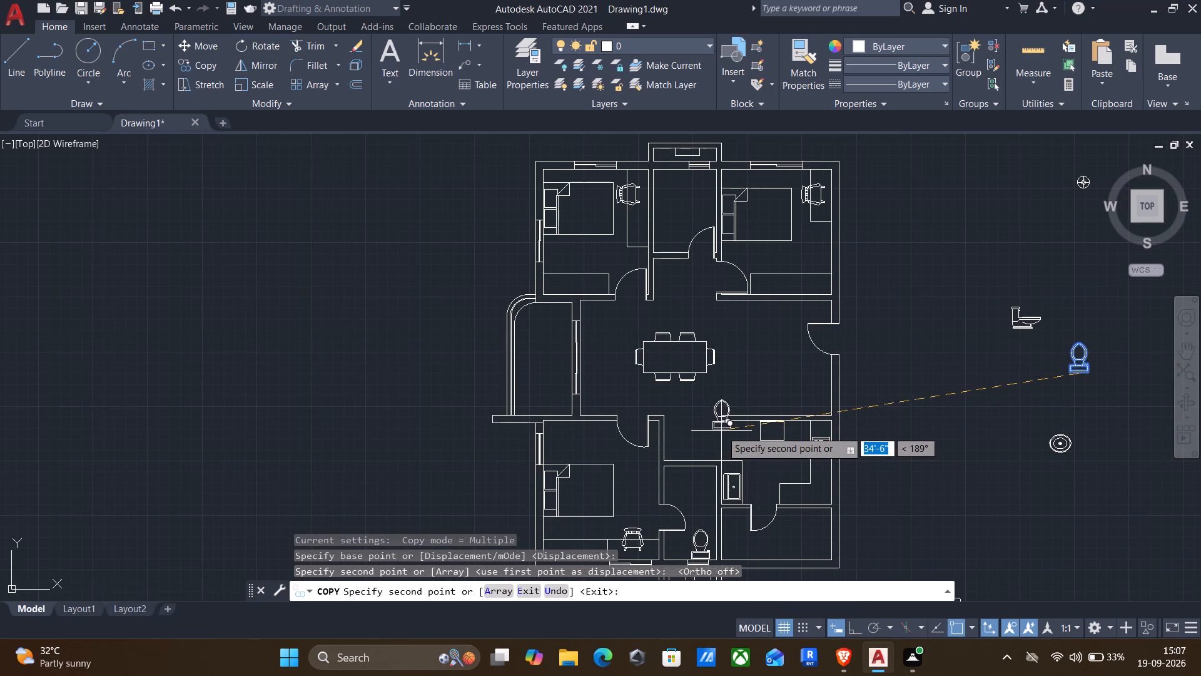
{"action": "middle_click_drag", "start_coordinate": [707, 417], "coordinate": [712, 526]}
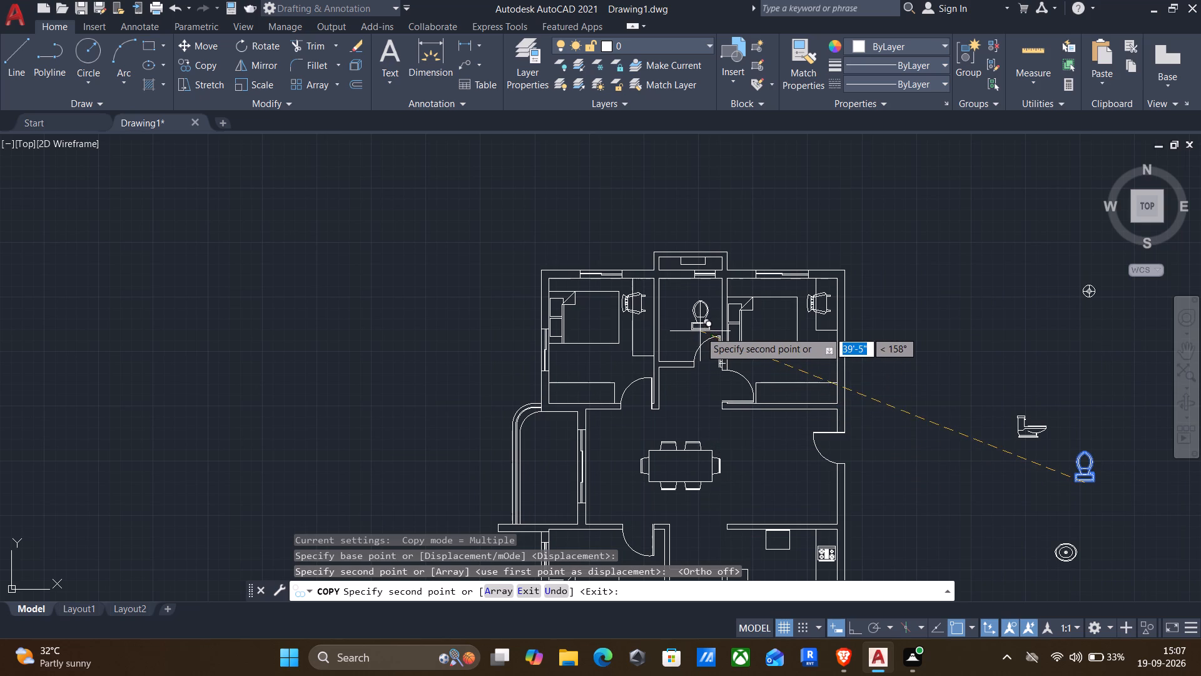
{"action": "left_click", "coordinate": [877, 222]}
{"action": "key", "text": "Escape"}
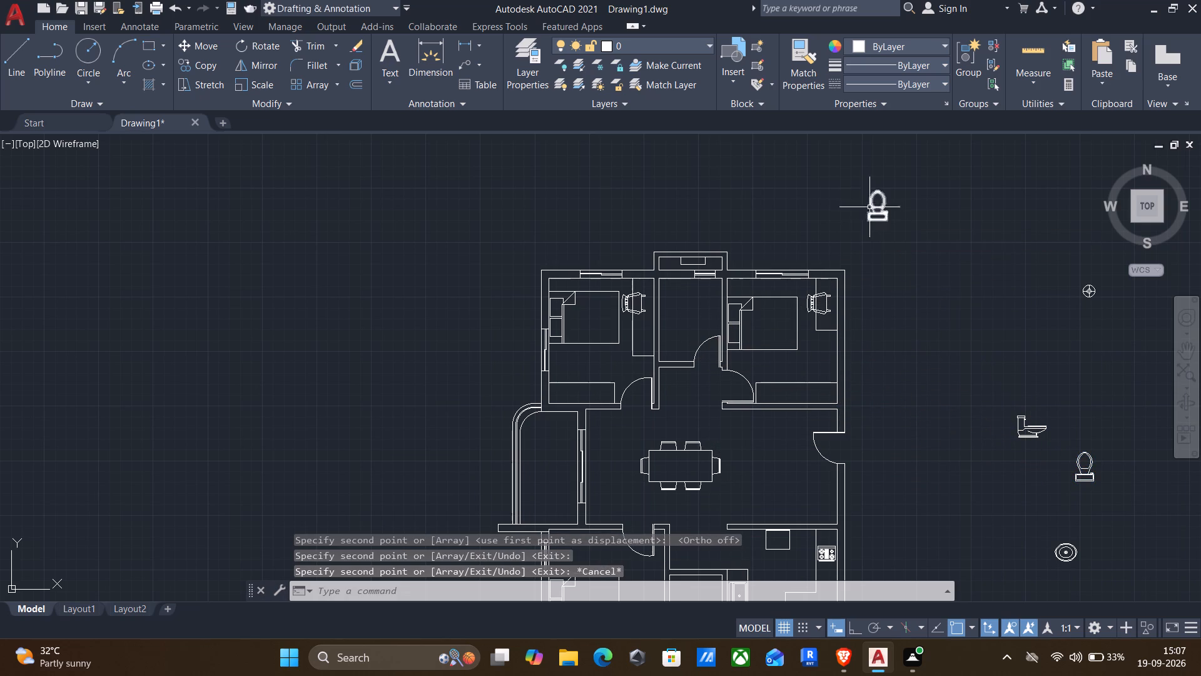
Rotate the toilet copy north of the plan by 180° about the middle of its tank's back edge, with Ortho on.
{"action": "left_click", "coordinate": [835, 170]}
{"action": "left_click", "coordinate": [961, 277]}
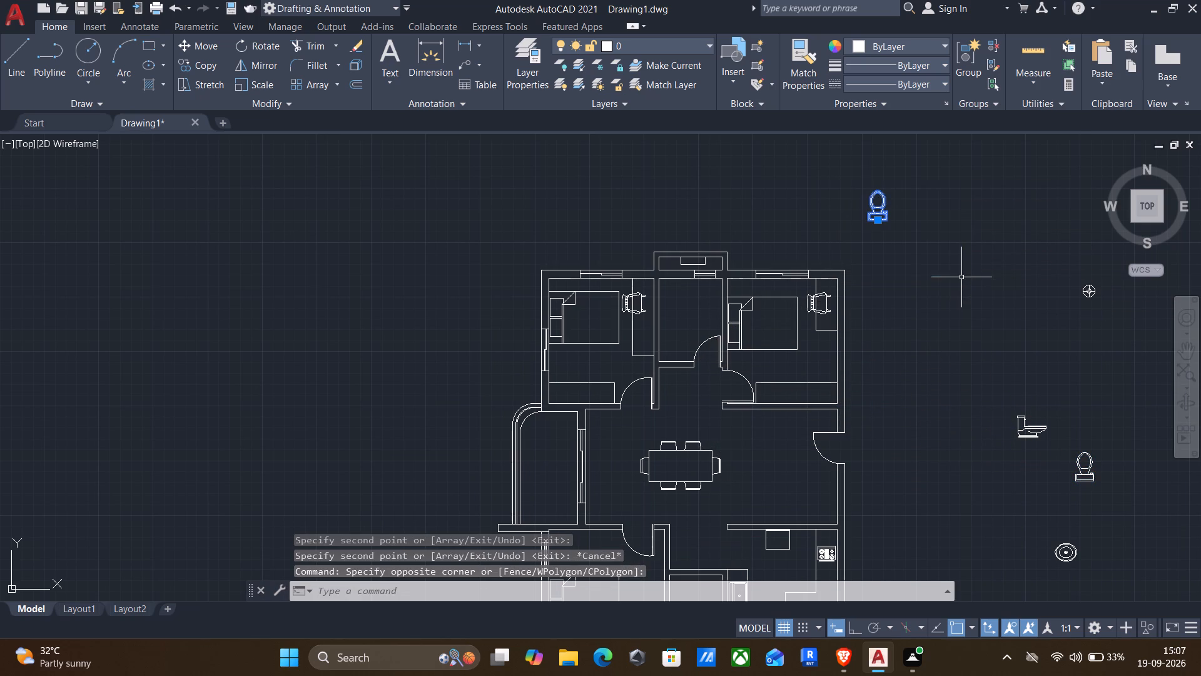
{"action": "key", "text": "r"}
{"action": "key", "text": "o"}
{"action": "key", "text": "Return"}
{"action": "scroll", "coordinate": [888, 280], "scroll_direction": "up", "scroll_amount": 3}
{"action": "middle_click_drag", "start_coordinate": [847, 205], "coordinate": [786, 366]}
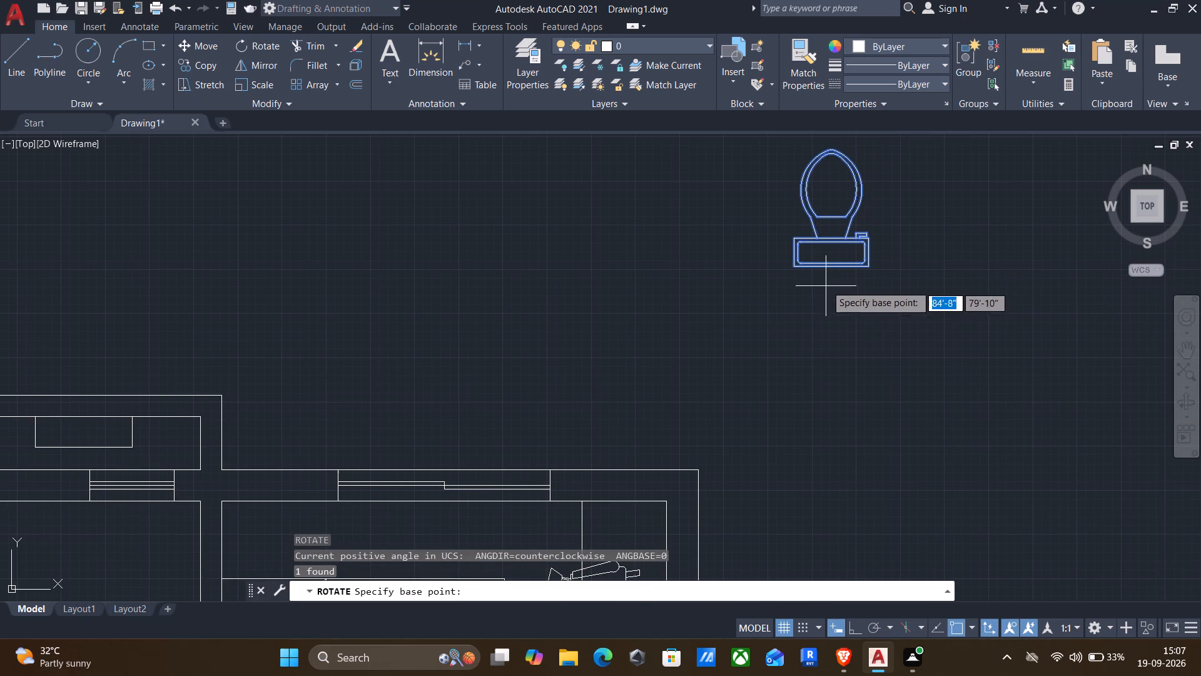
{"action": "left_click", "coordinate": [831, 266]}
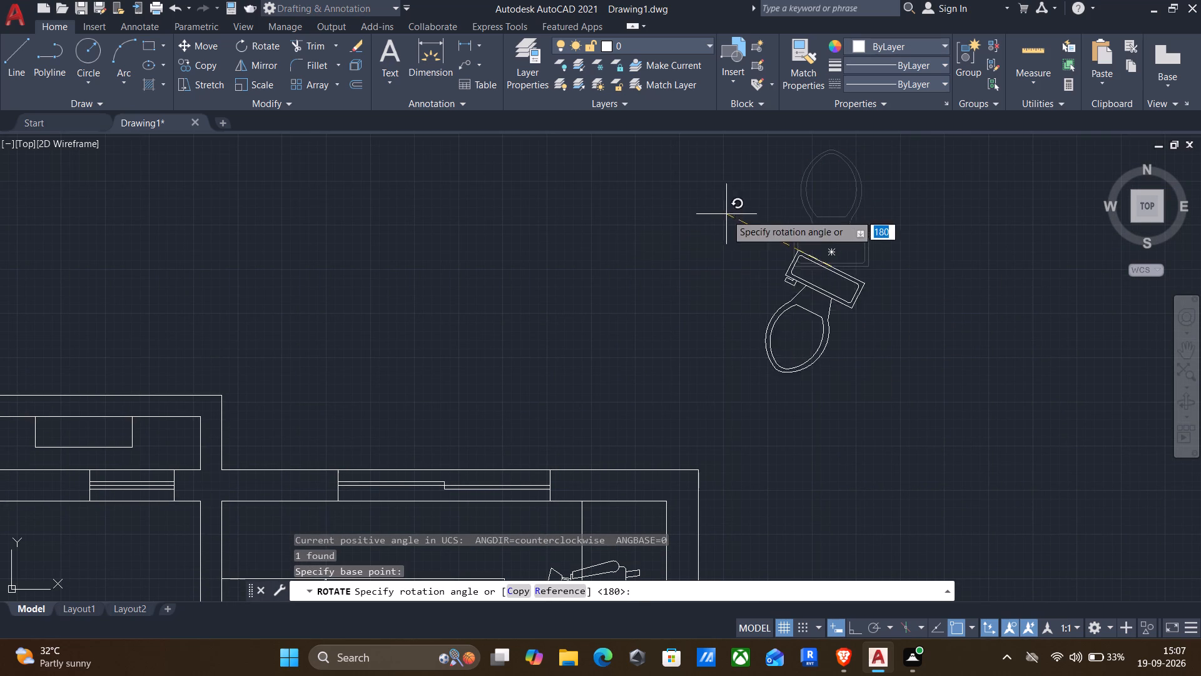
{"action": "key", "text": "F8"}
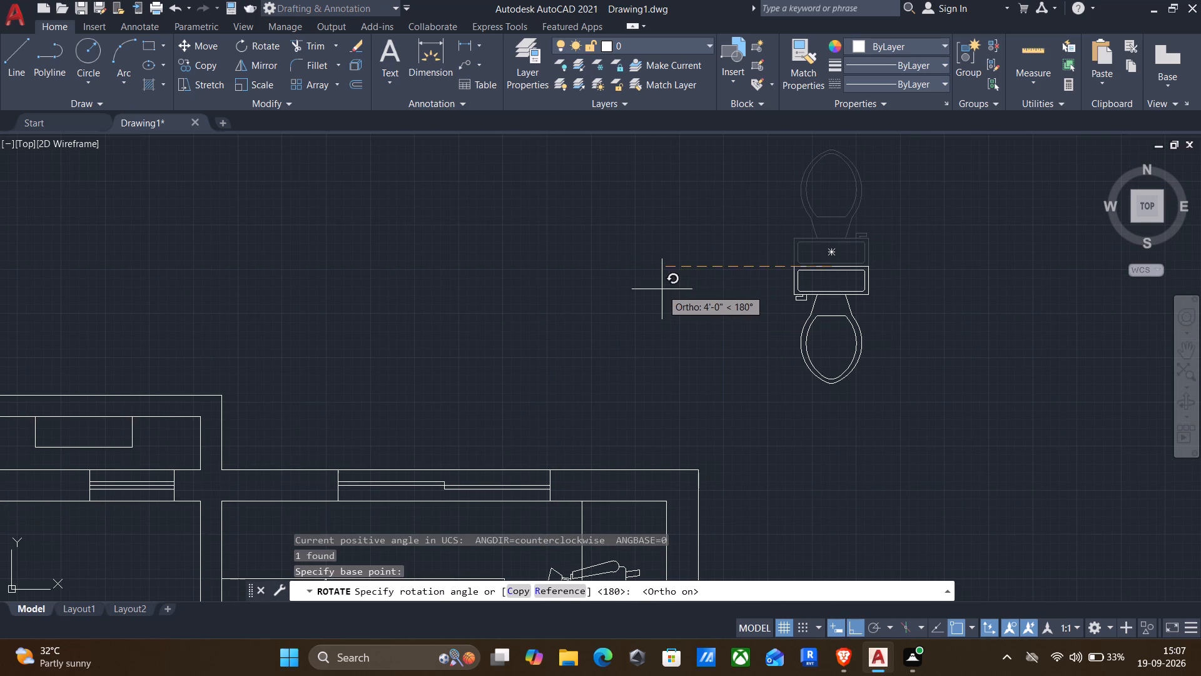
{"action": "left_click", "coordinate": [661, 289]}
Move the rotated toilet into the bathroom between the two north bedrooms, with its tank against the north wall beside the window and Ortho off.
{"action": "left_click", "coordinate": [652, 200]}
{"action": "left_click", "coordinate": [983, 428]}
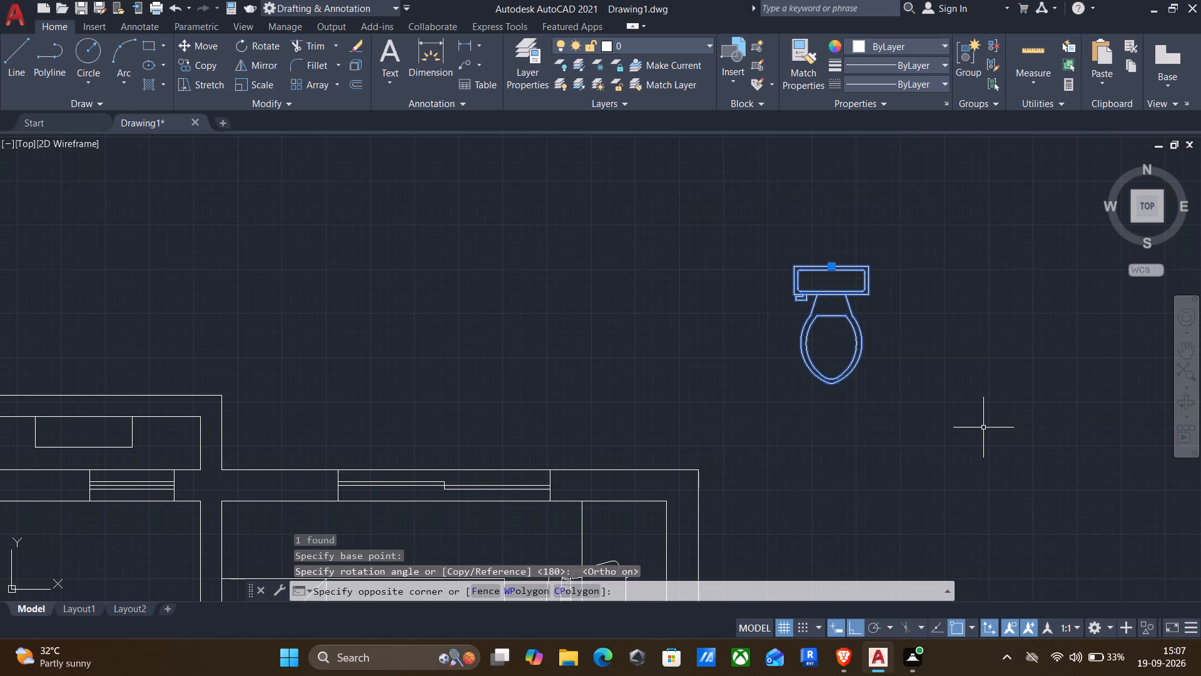
{"action": "key", "text": "m"}
{"action": "key", "text": "Return"}
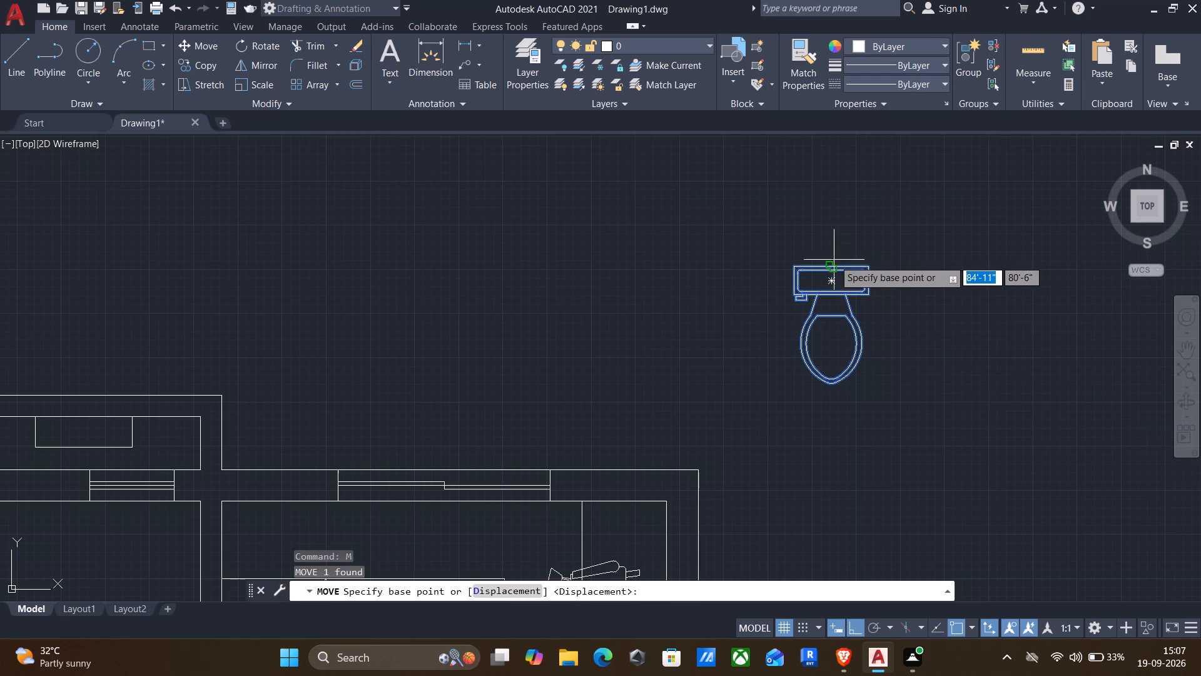
{"action": "scroll", "coordinate": [834, 260], "scroll_direction": "up", "scroll_amount": 2}
{"action": "left_click", "coordinate": [824, 274]}
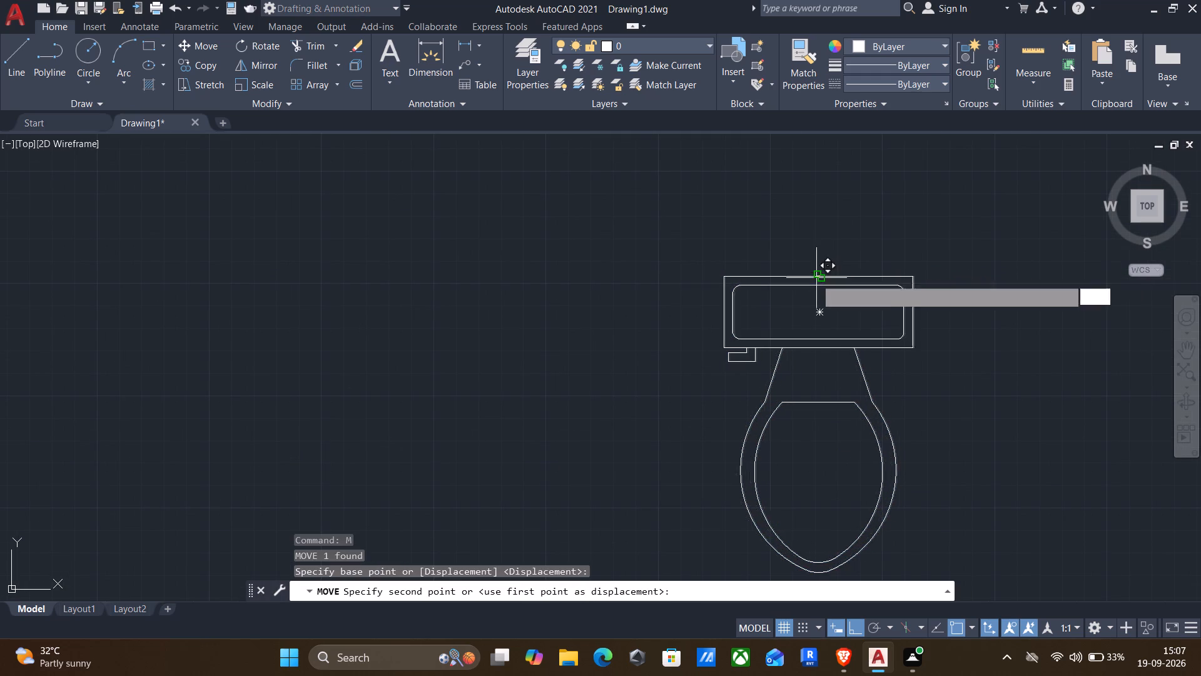
{"action": "key", "text": "F8"}
{"action": "scroll", "coordinate": [770, 296], "scroll_direction": "down", "scroll_amount": 2}
{"action": "middle_click_drag", "start_coordinate": [577, 335], "coordinate": [756, 225]}
{"action": "scroll", "coordinate": [662, 269], "scroll_direction": "down", "scroll_amount": 1}
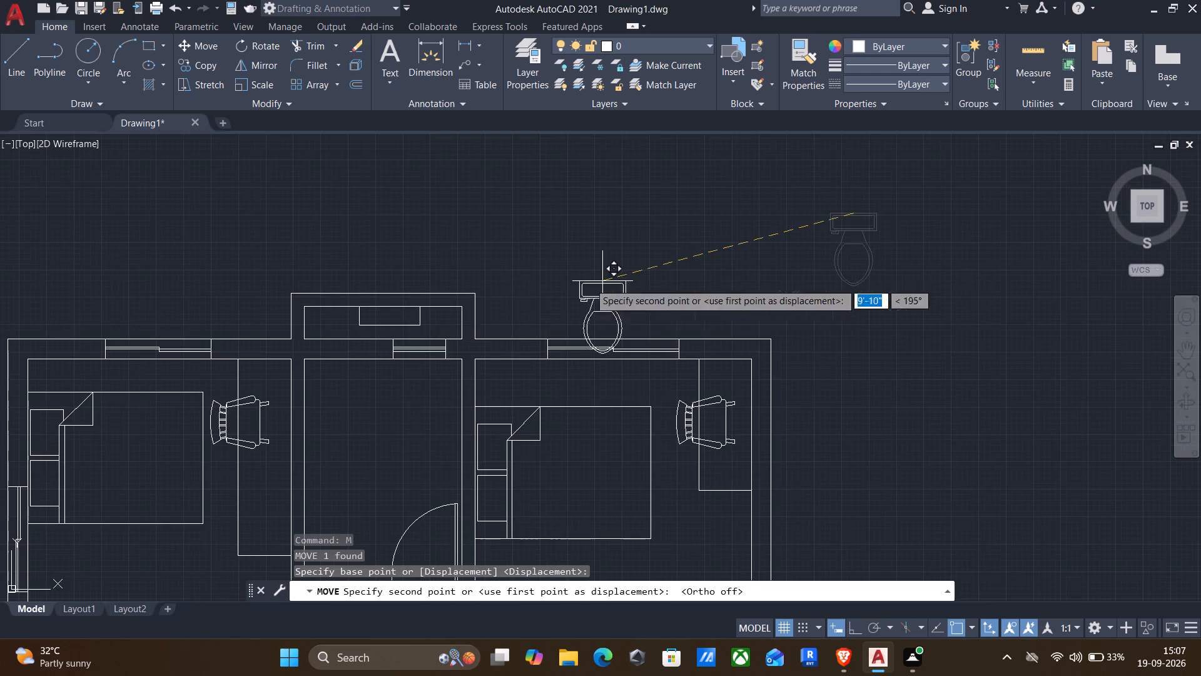
{"action": "middle_click_drag", "start_coordinate": [422, 323], "coordinate": [613, 275]}
{"action": "scroll", "coordinate": [562, 323], "scroll_direction": "up", "scroll_amount": 2}
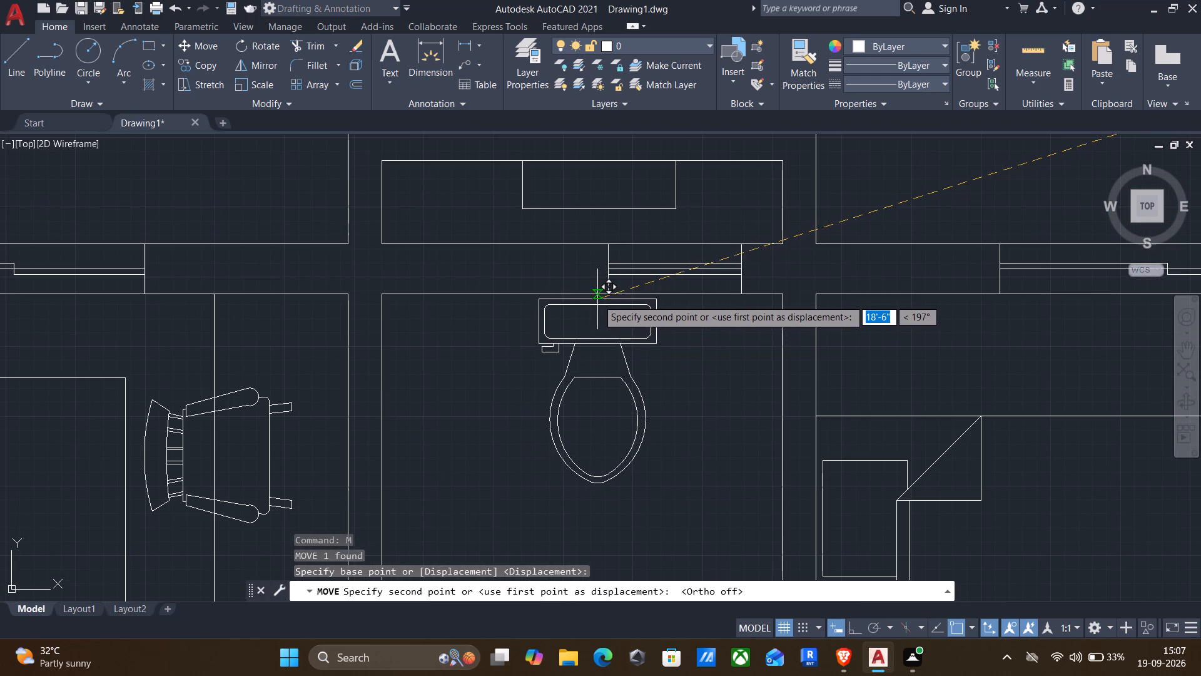
{"action": "left_click", "coordinate": [597, 299]}
Rotate the oval sink outside the plan by 90° about its east edge, with Ortho on.
{"action": "scroll", "coordinate": [597, 331], "scroll_direction": "down", "scroll_amount": 2}
{"action": "middle_click_drag", "start_coordinate": [607, 421], "coordinate": [565, 267]}
{"action": "scroll", "coordinate": [537, 230], "scroll_direction": "down", "scroll_amount": 2}
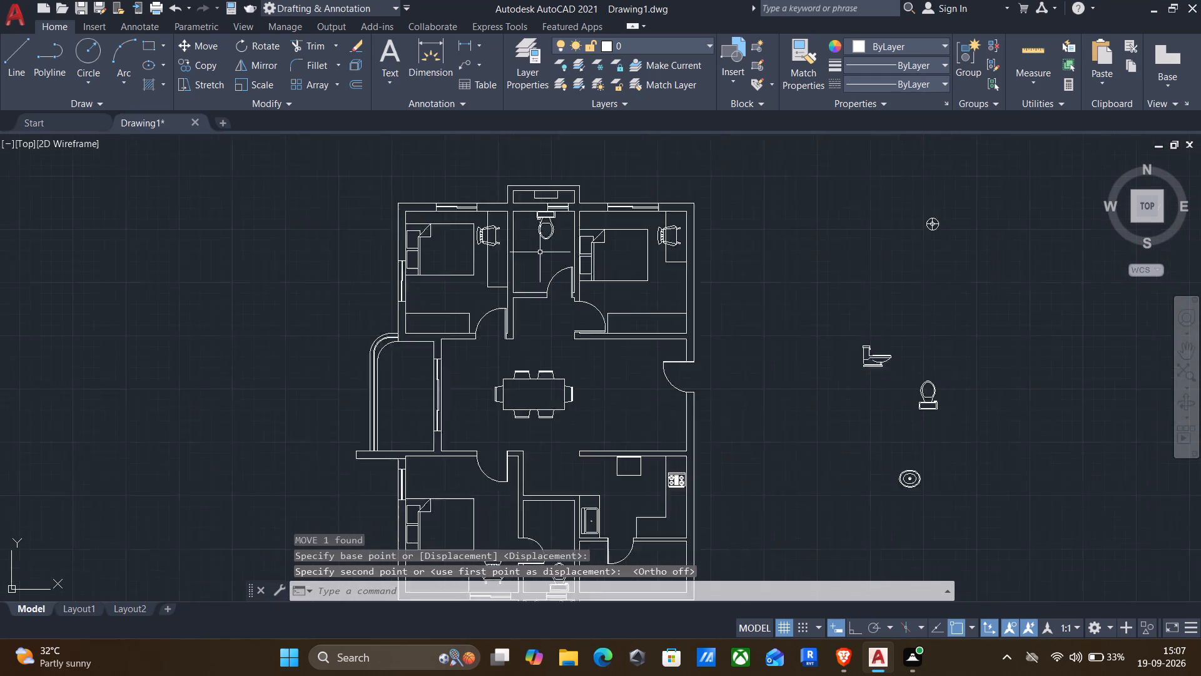
{"action": "scroll", "coordinate": [540, 254], "scroll_direction": "down", "scroll_amount": 1}
{"action": "scroll", "coordinate": [780, 404], "scroll_direction": "up", "scroll_amount": 2}
{"action": "left_click", "coordinate": [691, 351]}
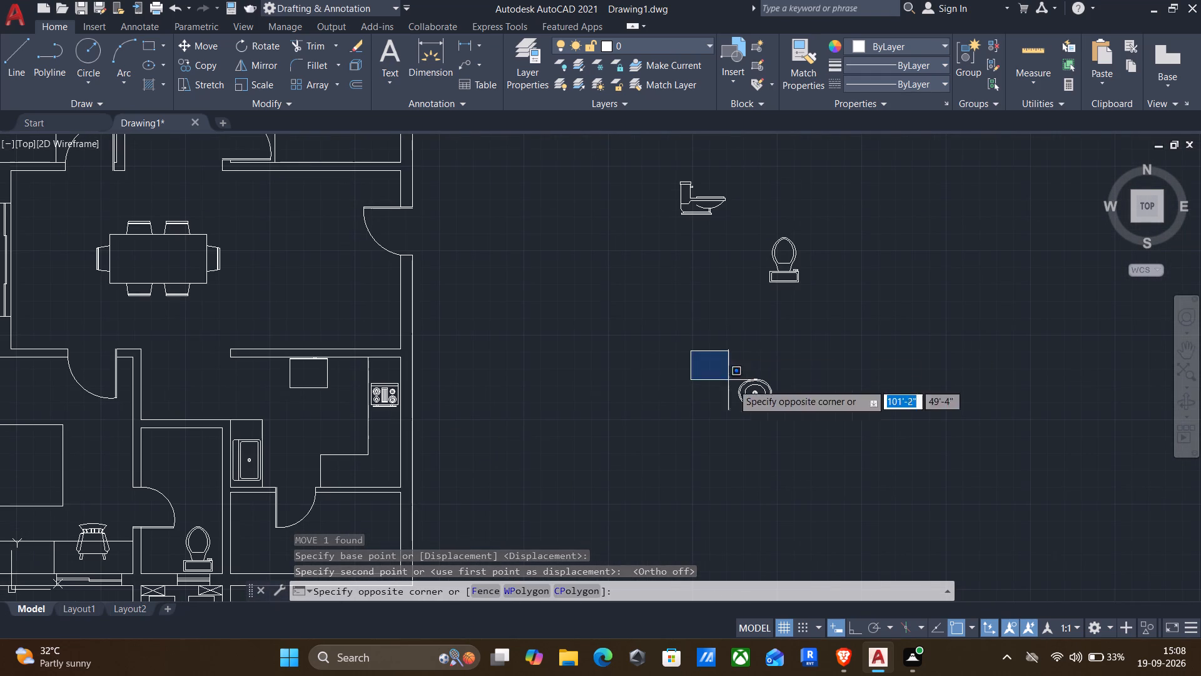
{"action": "left_click", "coordinate": [832, 461]}
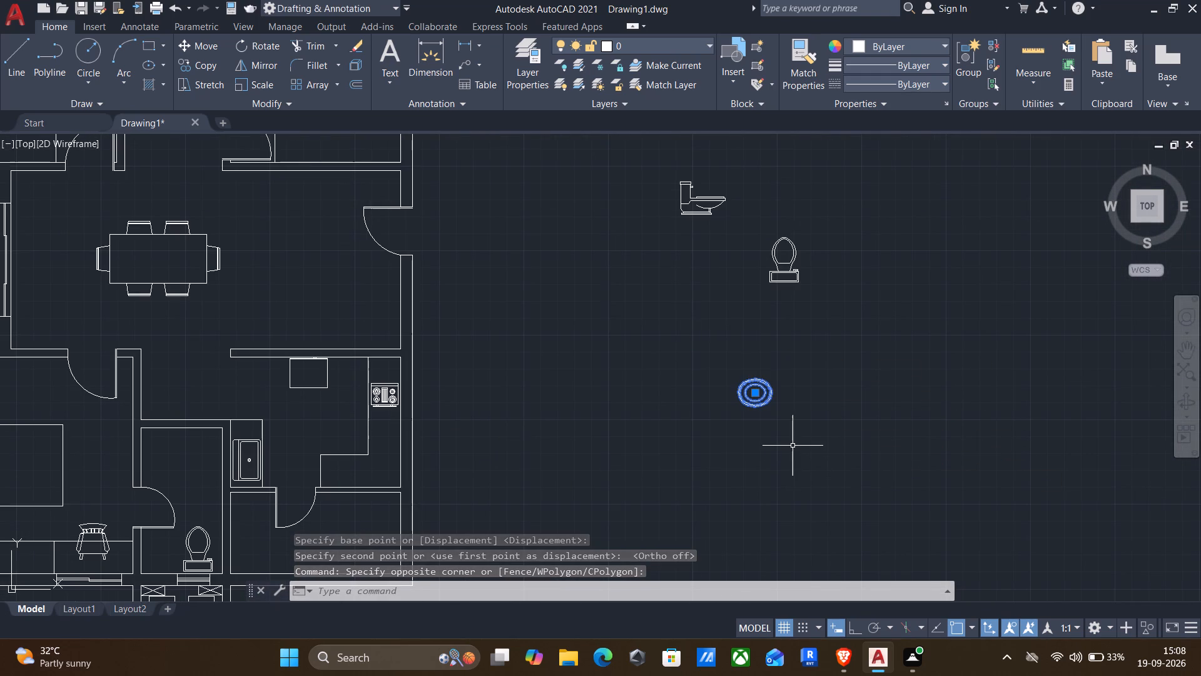
{"action": "key", "text": "t"}
{"action": "key", "text": "BackSpace"}
{"action": "key", "text": "BackSpace"}
{"action": "key", "text": "r"}
{"action": "key", "text": "o"}
{"action": "key", "text": "Return"}
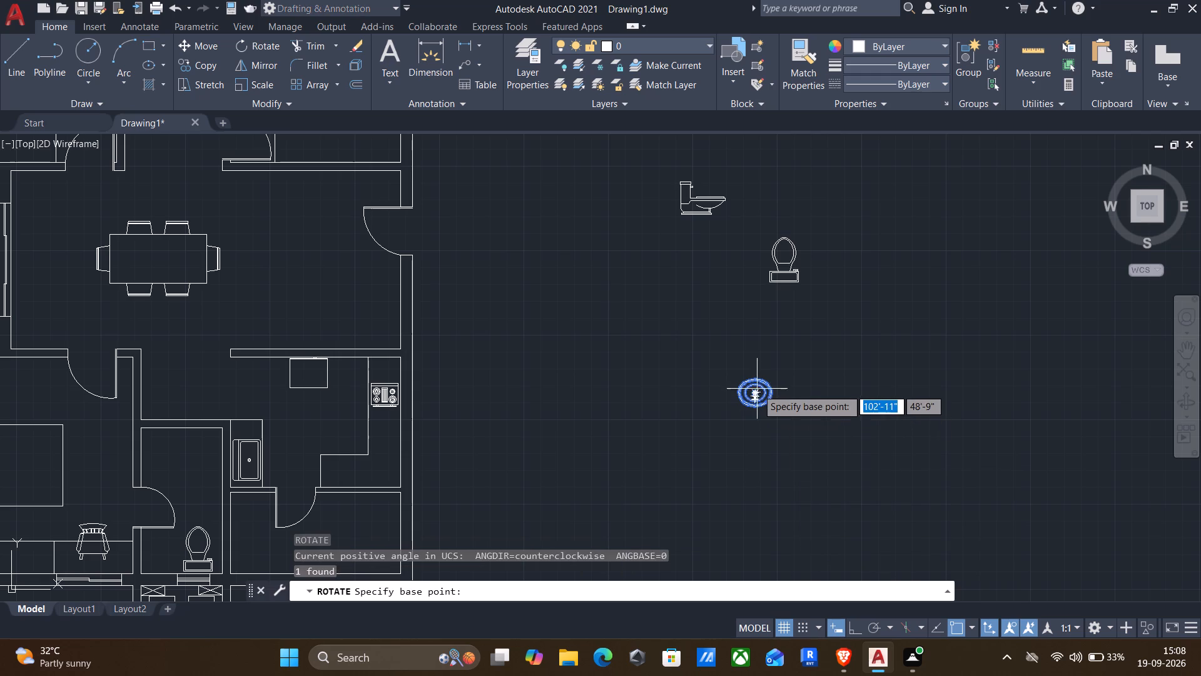
{"action": "left_click", "coordinate": [773, 391]}
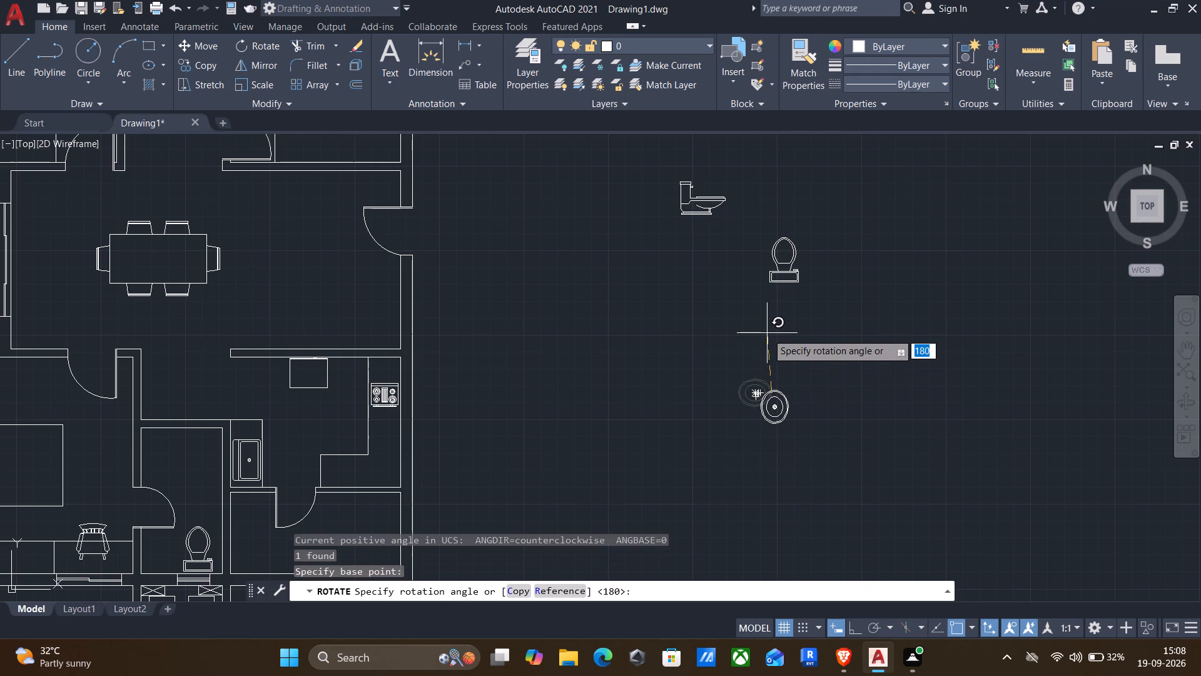
{"action": "key", "text": "F8"}
{"action": "left_click", "coordinate": [763, 362]}
Copy the rotated sink by its west edge into the bathroom beside the southwest bedroom, against the east wall north of the toilet, with Ortho off.
{"action": "left_click", "coordinate": [709, 367]}
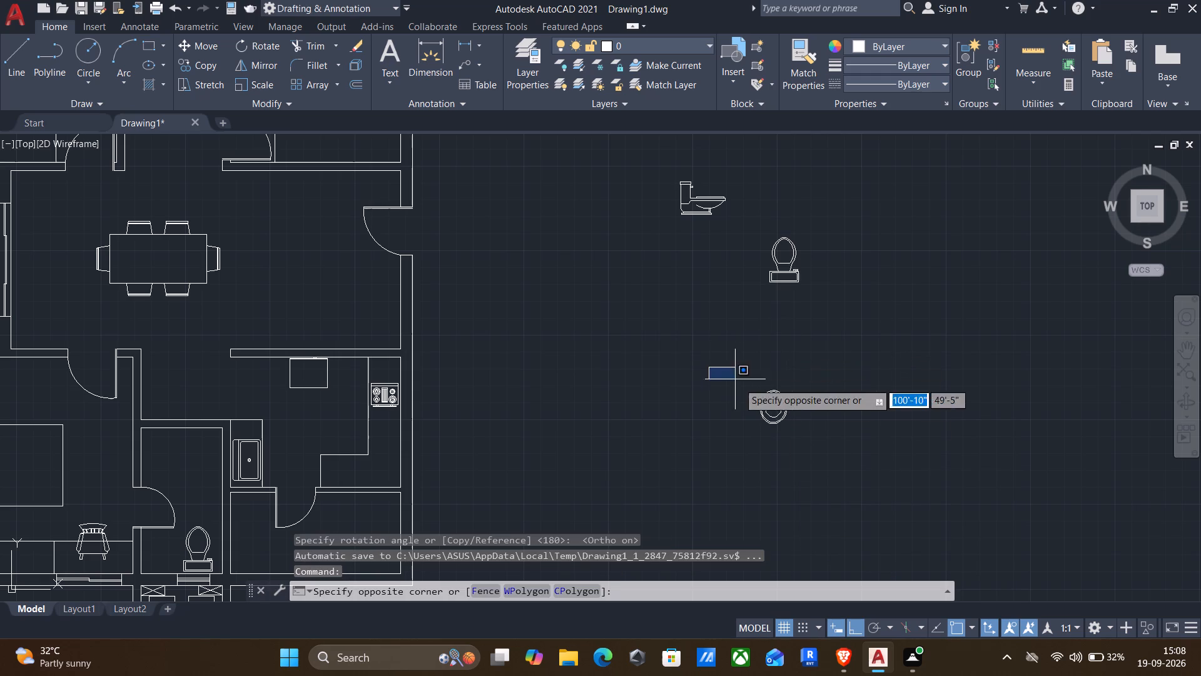
{"action": "left_click", "coordinate": [833, 459]}
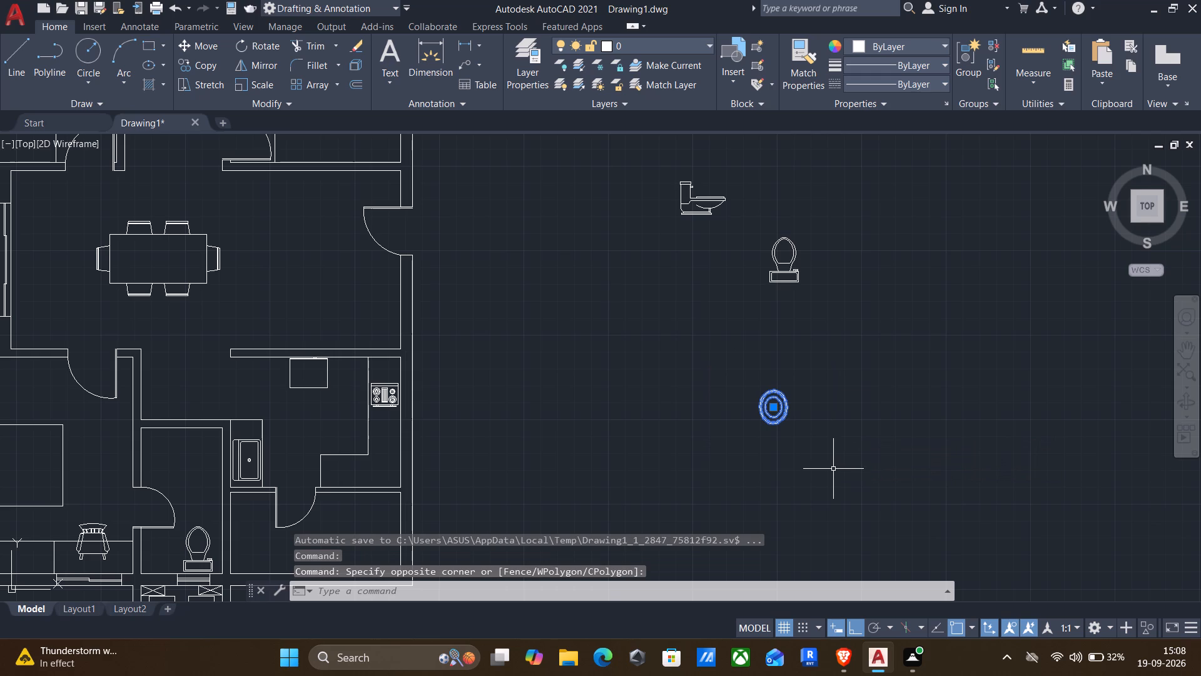
{"action": "key", "text": "c"}
{"action": "key", "text": "o"}
{"action": "key", "text": "Return"}
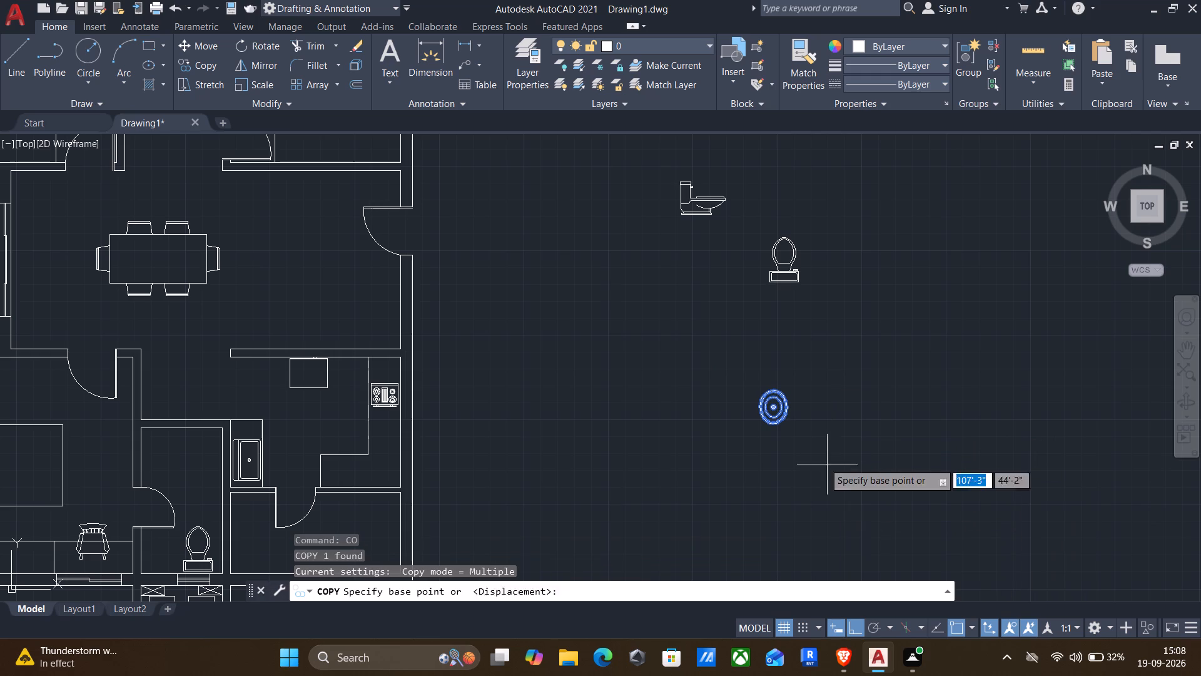
{"action": "scroll", "coordinate": [753, 404], "scroll_direction": "up", "scroll_amount": 2}
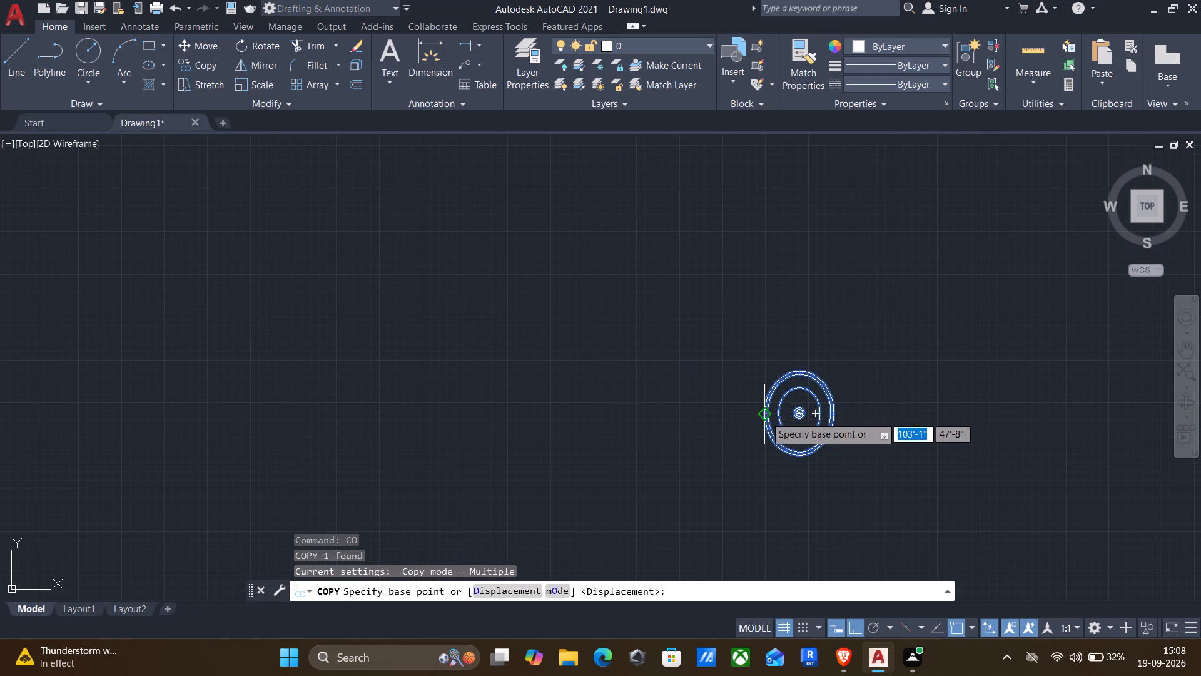
{"action": "left_click", "coordinate": [765, 416]}
{"action": "key", "text": "F8"}
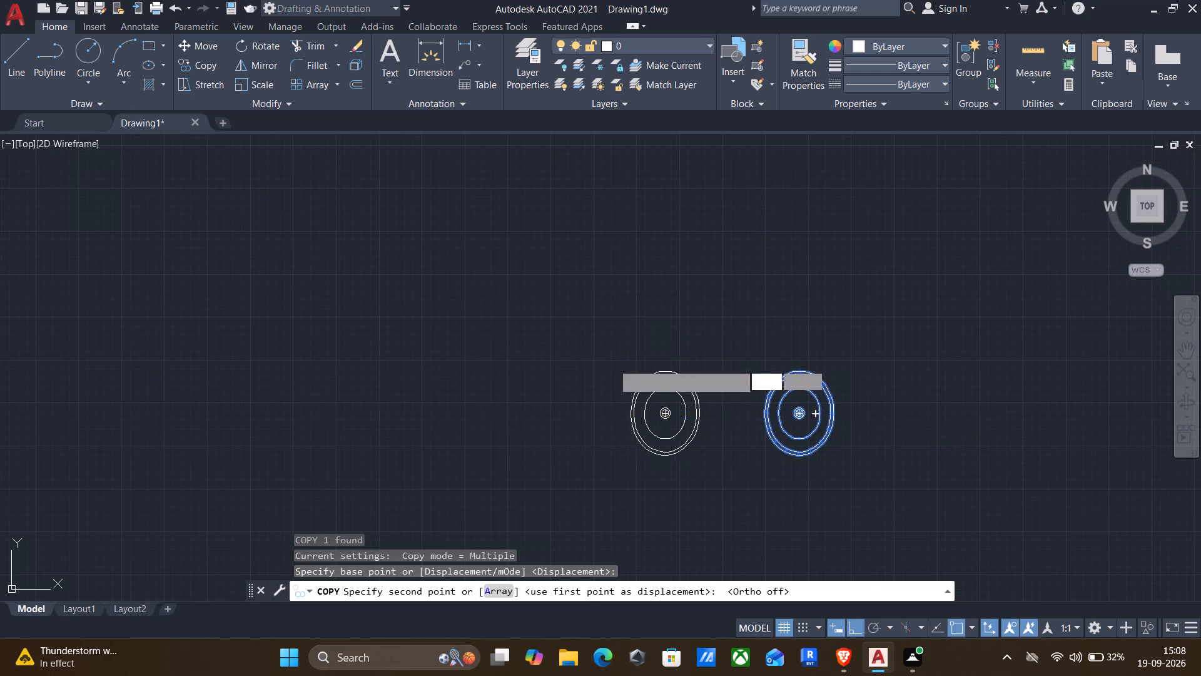
{"action": "scroll", "coordinate": [607, 369], "scroll_direction": "down", "scroll_amount": 1}
{"action": "middle_click_drag", "start_coordinate": [589, 377], "coordinate": [851, 347]}
{"action": "scroll", "coordinate": [689, 356], "scroll_direction": "down", "scroll_amount": 1}
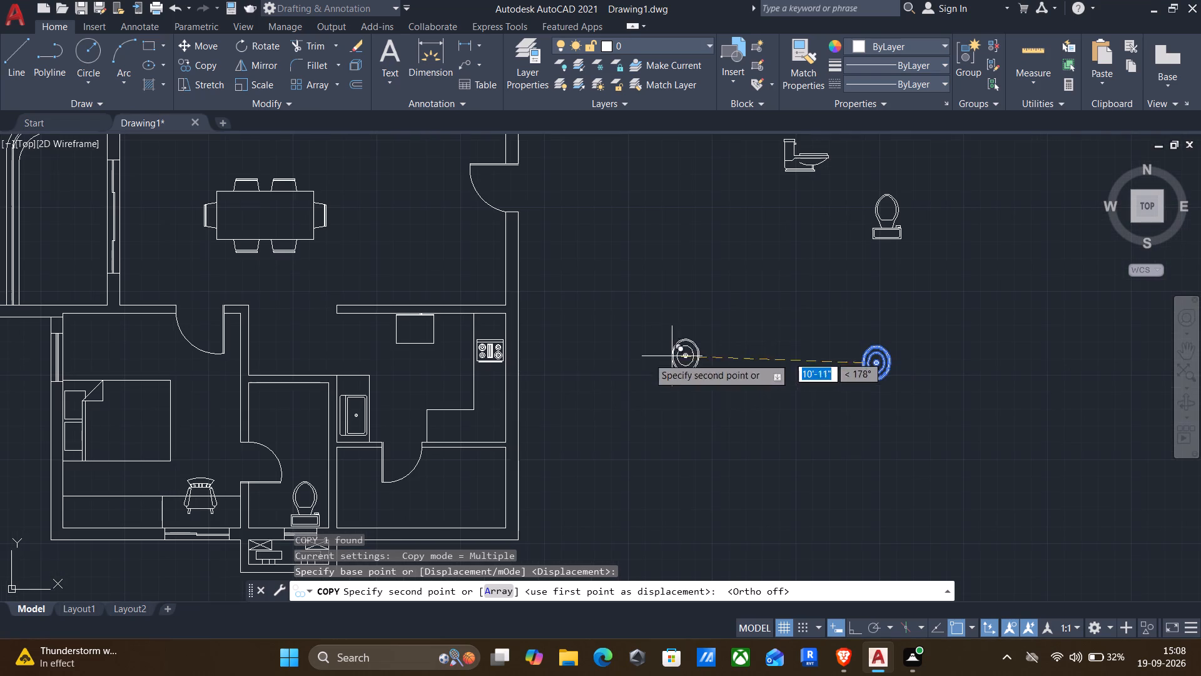
{"action": "middle_click_drag", "start_coordinate": [555, 411], "coordinate": [679, 342]}
{"action": "middle_click", "coordinate": [680, 342]}
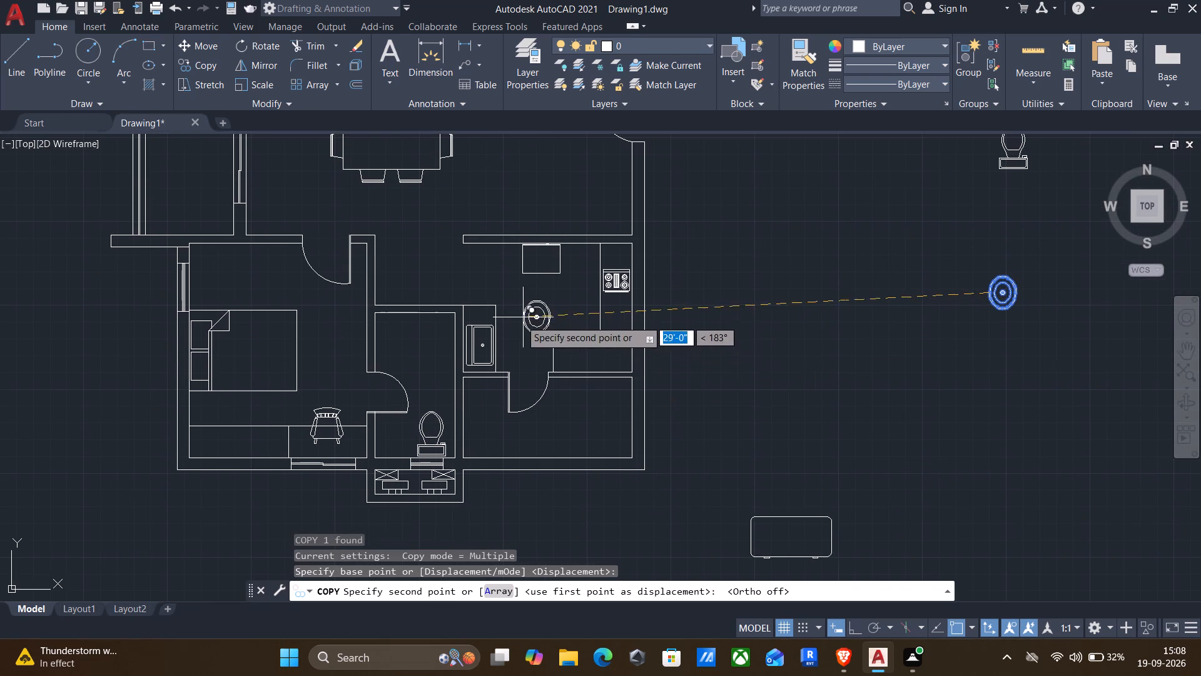
{"action": "scroll", "coordinate": [433, 372], "scroll_direction": "up", "scroll_amount": 2}
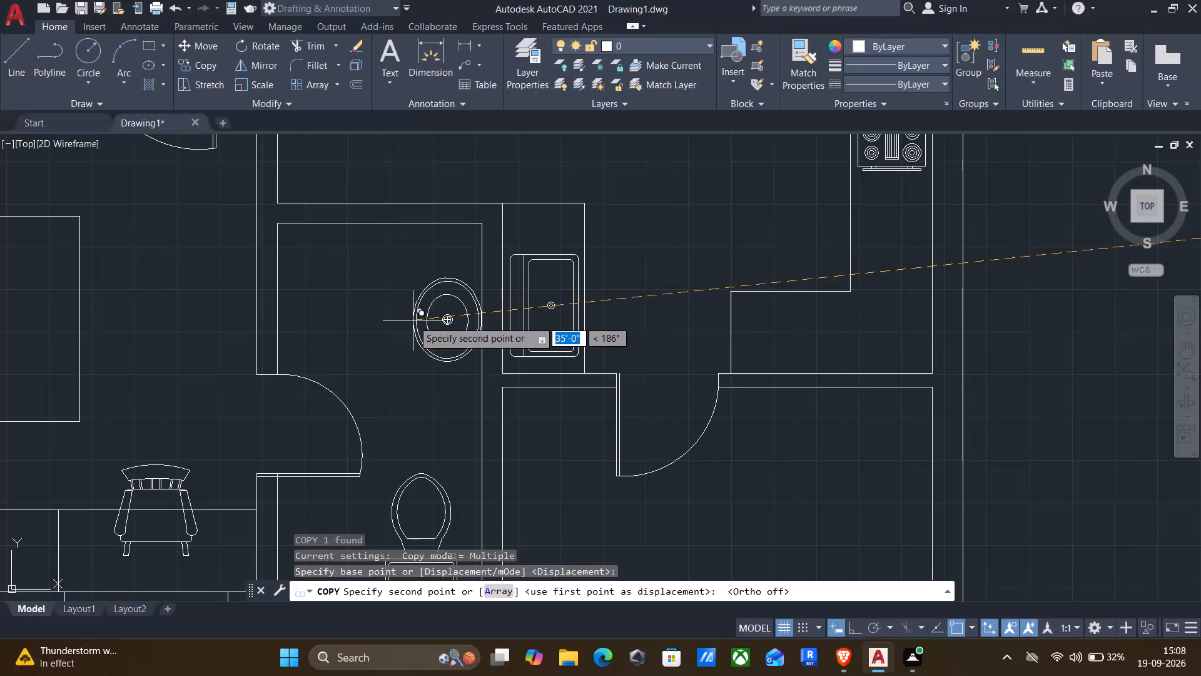
{"action": "left_click", "coordinate": [412, 320]}
Place another copy of the sink in the north bathroom, against its west wall south of the toilet.
{"action": "scroll", "coordinate": [410, 307], "scroll_direction": "down", "scroll_amount": 2}
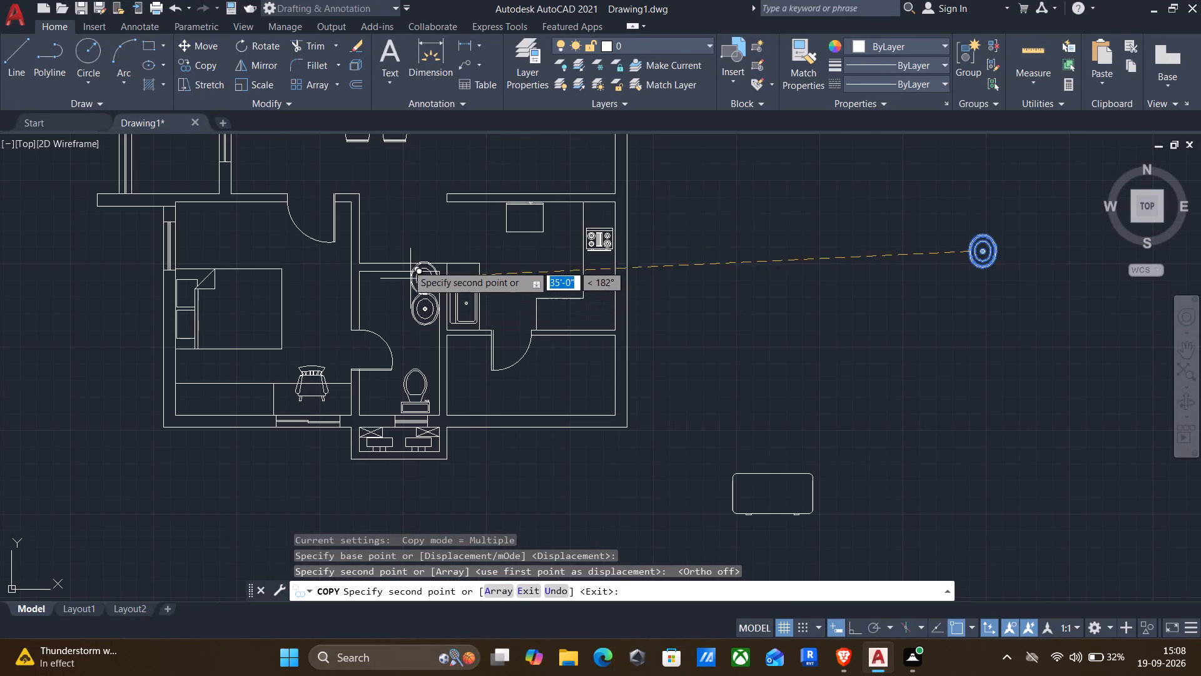
{"action": "scroll", "coordinate": [408, 250], "scroll_direction": "down", "scroll_amount": 1}
{"action": "middle_click_drag", "start_coordinate": [408, 238], "coordinate": [603, 545]}
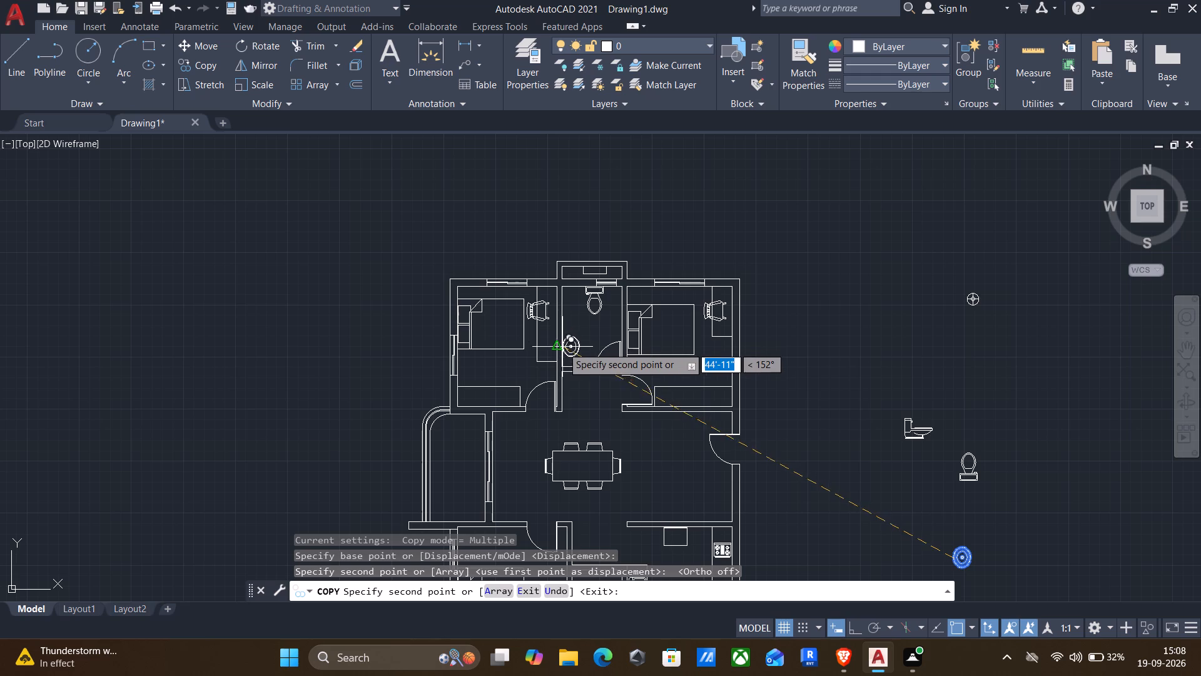
{"action": "scroll", "coordinate": [567, 352], "scroll_direction": "up", "scroll_amount": 2}
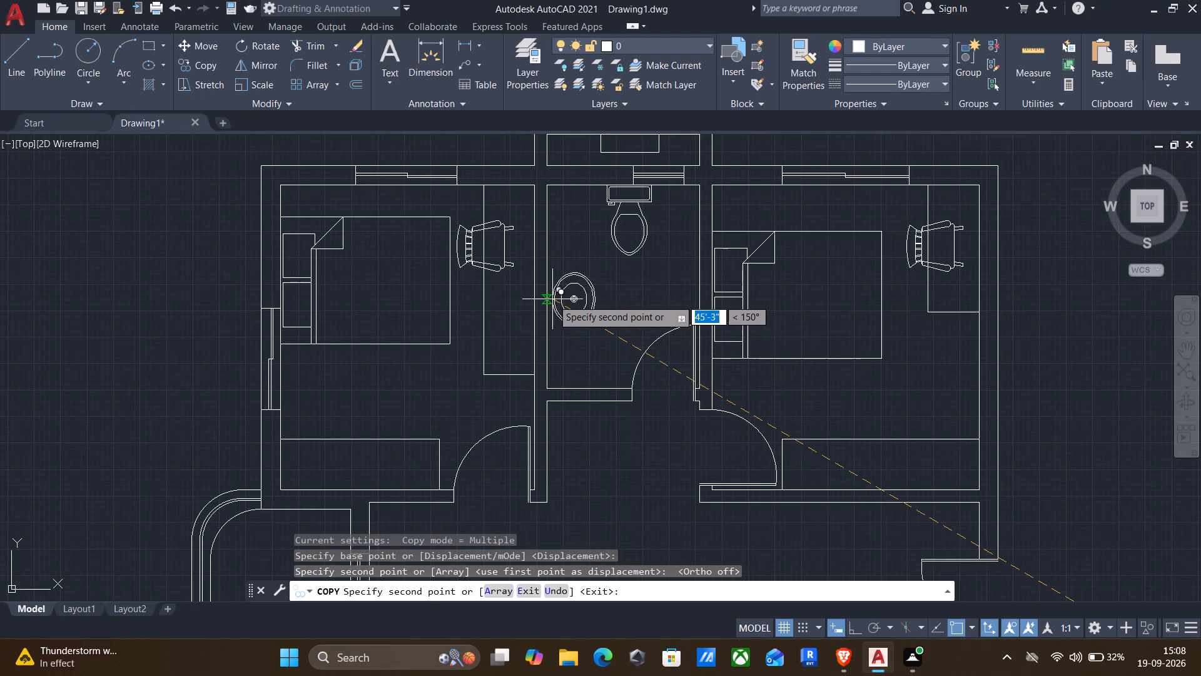
{"action": "left_click", "coordinate": [552, 299]}
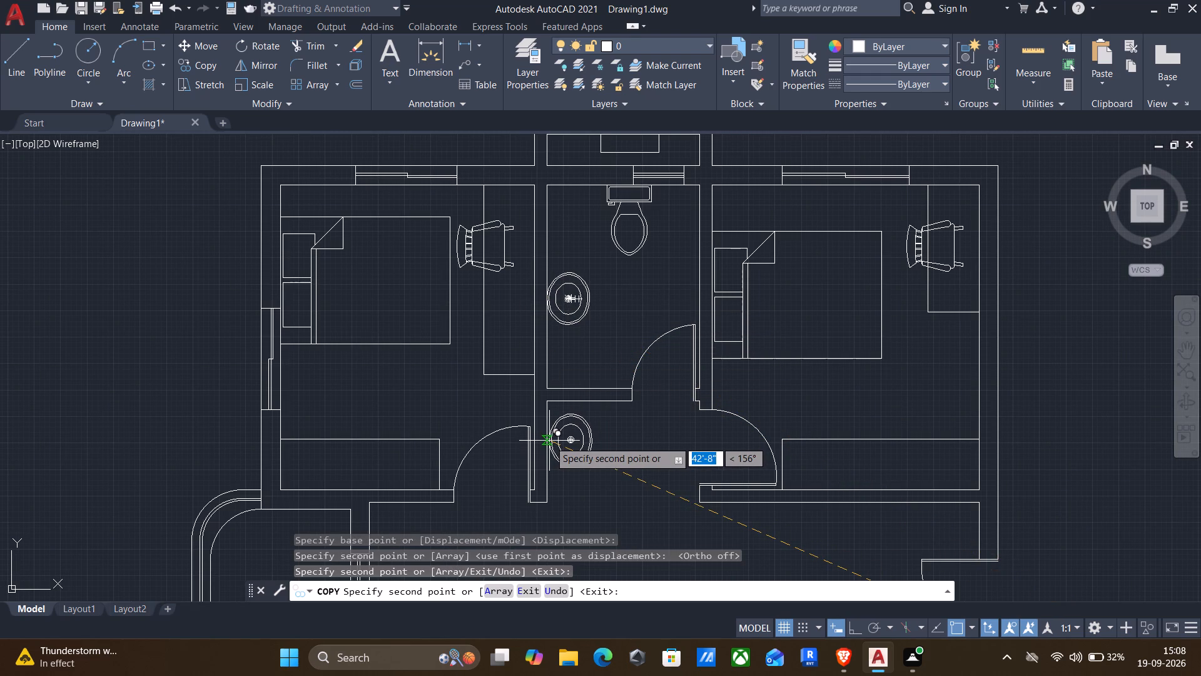
Place a third sink copy against the west wall of the passage just south of the north bathroom, and finish copying.
{"action": "left_click", "coordinate": [549, 441]}
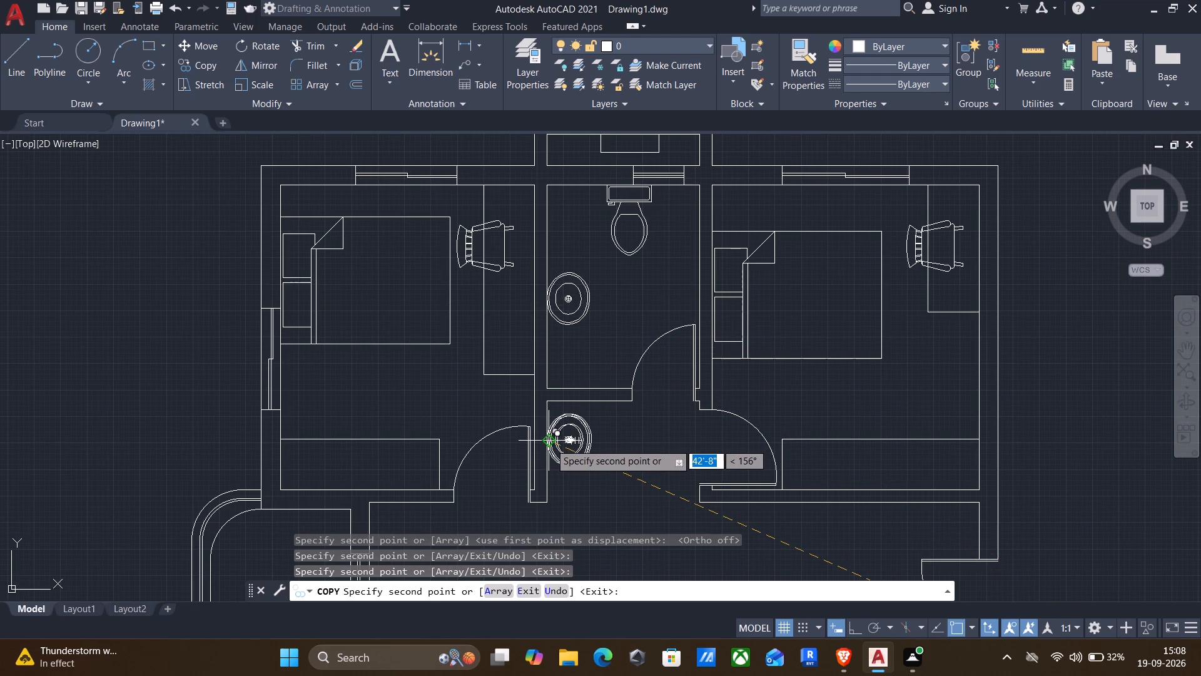
{"action": "middle_click_drag", "start_coordinate": [609, 447], "coordinate": [596, 412]}
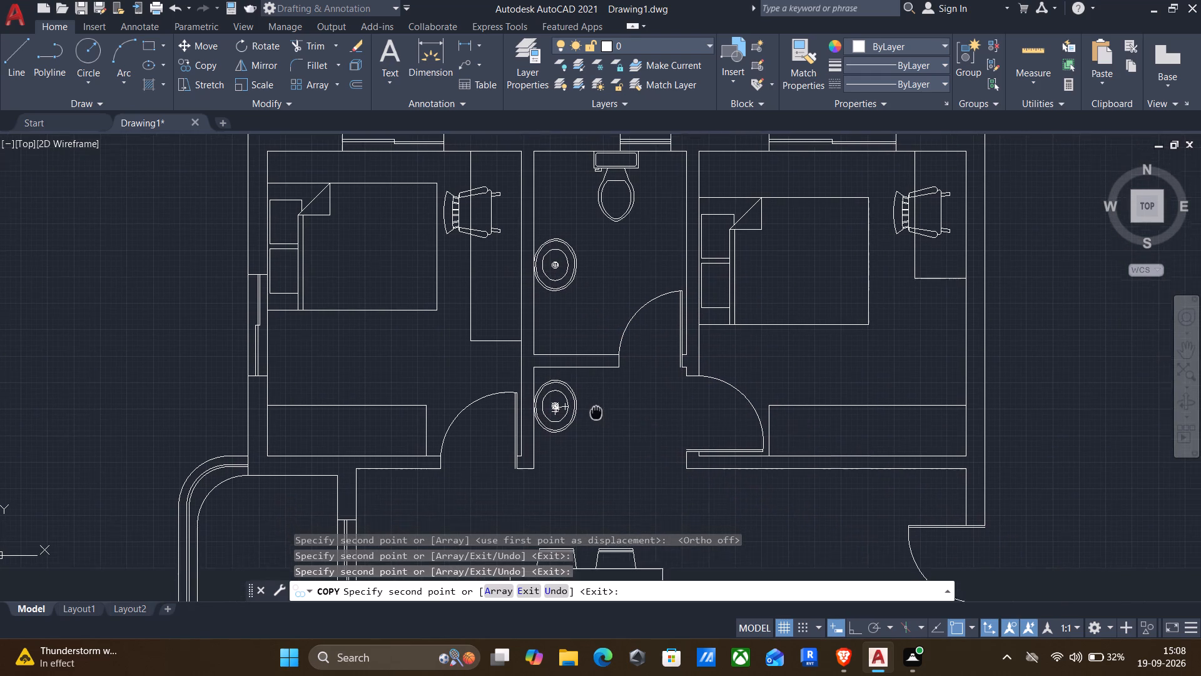
{"action": "key", "text": "Escape"}
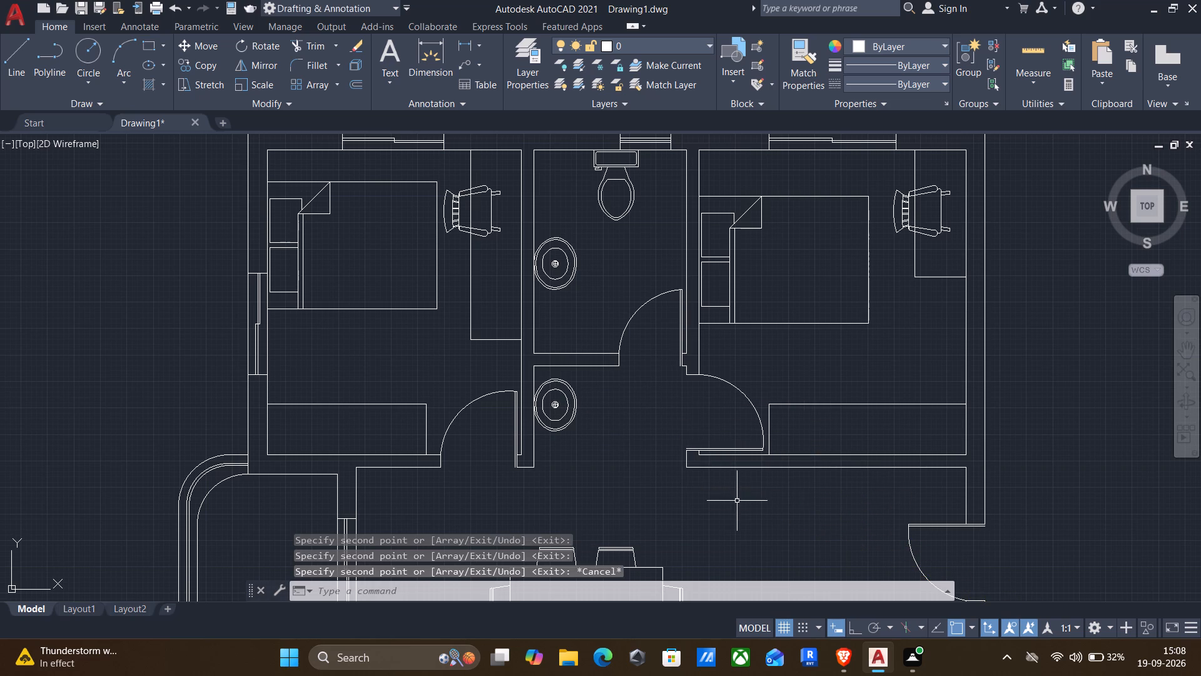
Examine the furnished floor plan, from the bedrooms and bathrooms to the kitchen and the dining area.
{"action": "scroll", "coordinate": [738, 484], "scroll_direction": "down", "scroll_amount": 1}
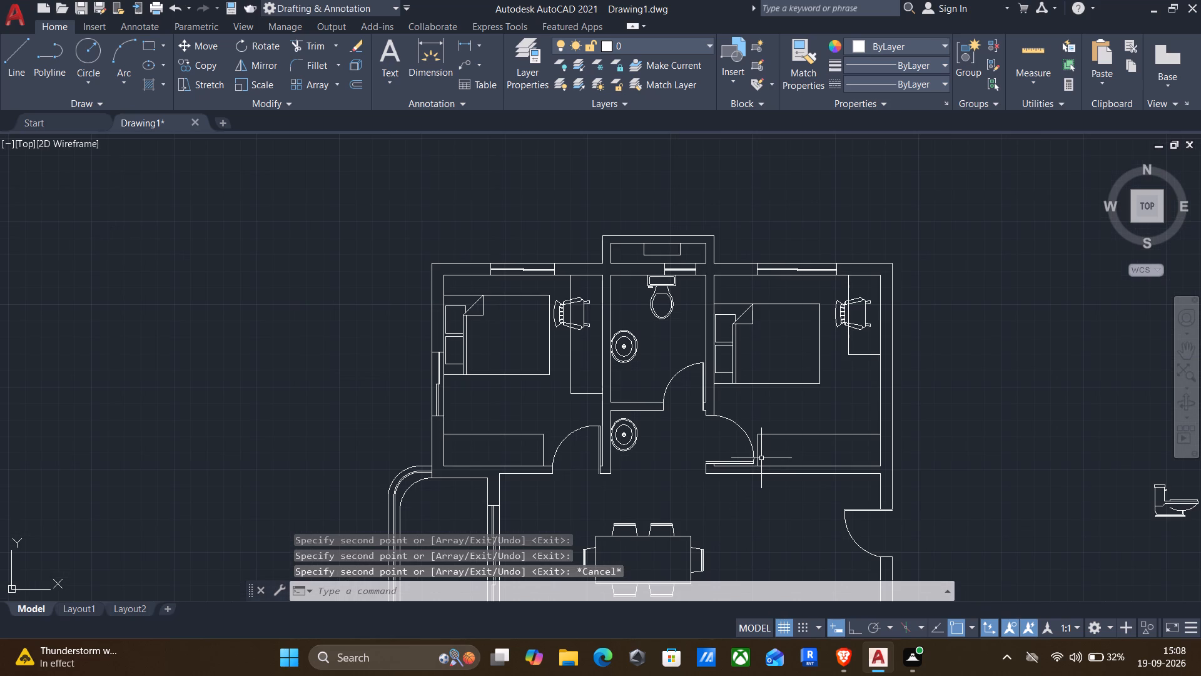
{"action": "middle_click_drag", "start_coordinate": [829, 390], "coordinate": [796, 365]}
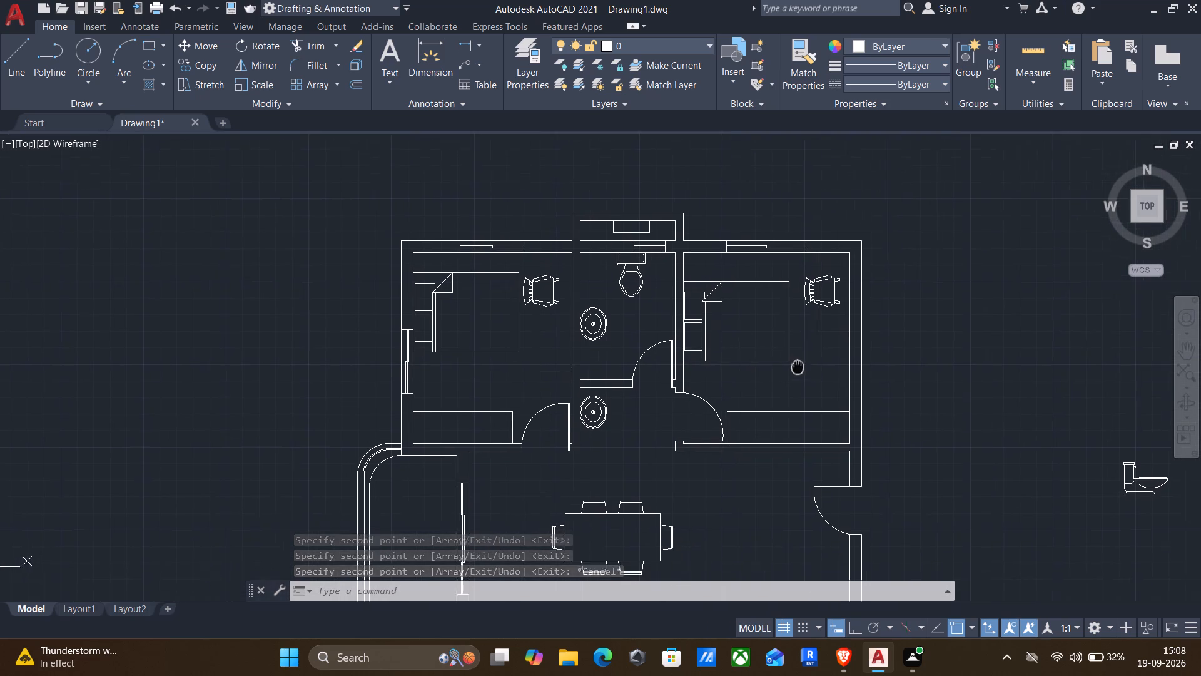
{"action": "middle_click_drag", "start_coordinate": [796, 365], "coordinate": [788, 357]}
{"action": "scroll", "coordinate": [527, 341], "scroll_direction": "down", "scroll_amount": 1}
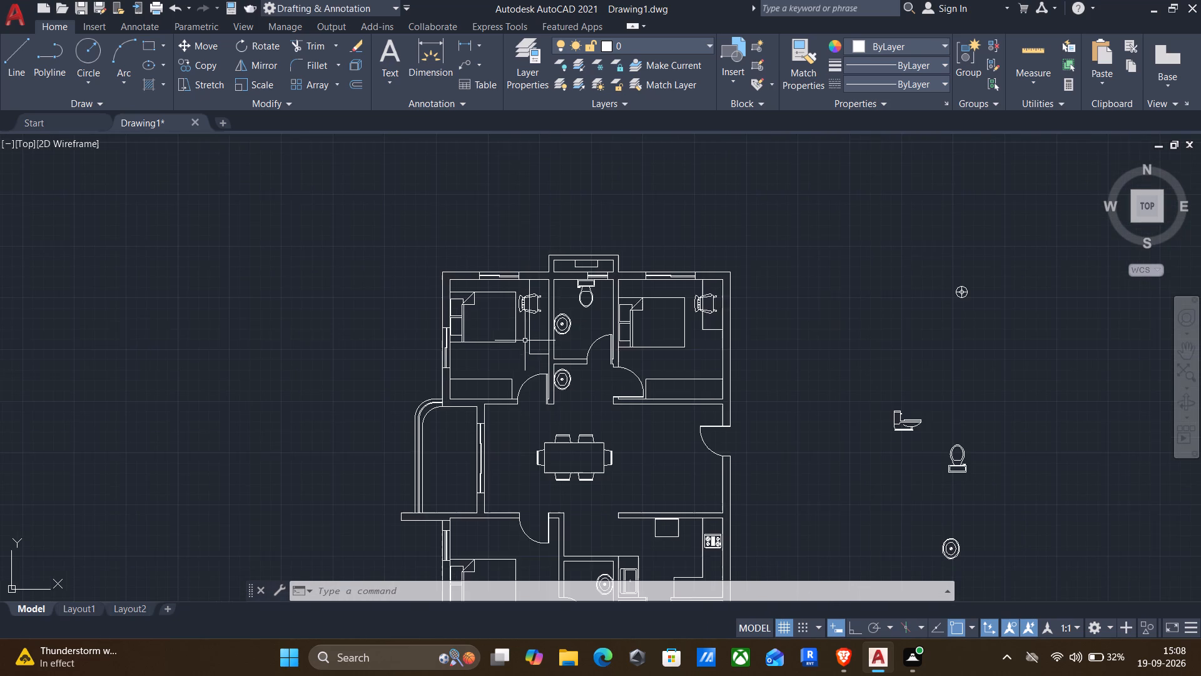
{"action": "middle_click_drag", "start_coordinate": [536, 379], "coordinate": [554, 287]}
{"action": "middle_click_drag", "start_coordinate": [544, 344], "coordinate": [541, 315]}
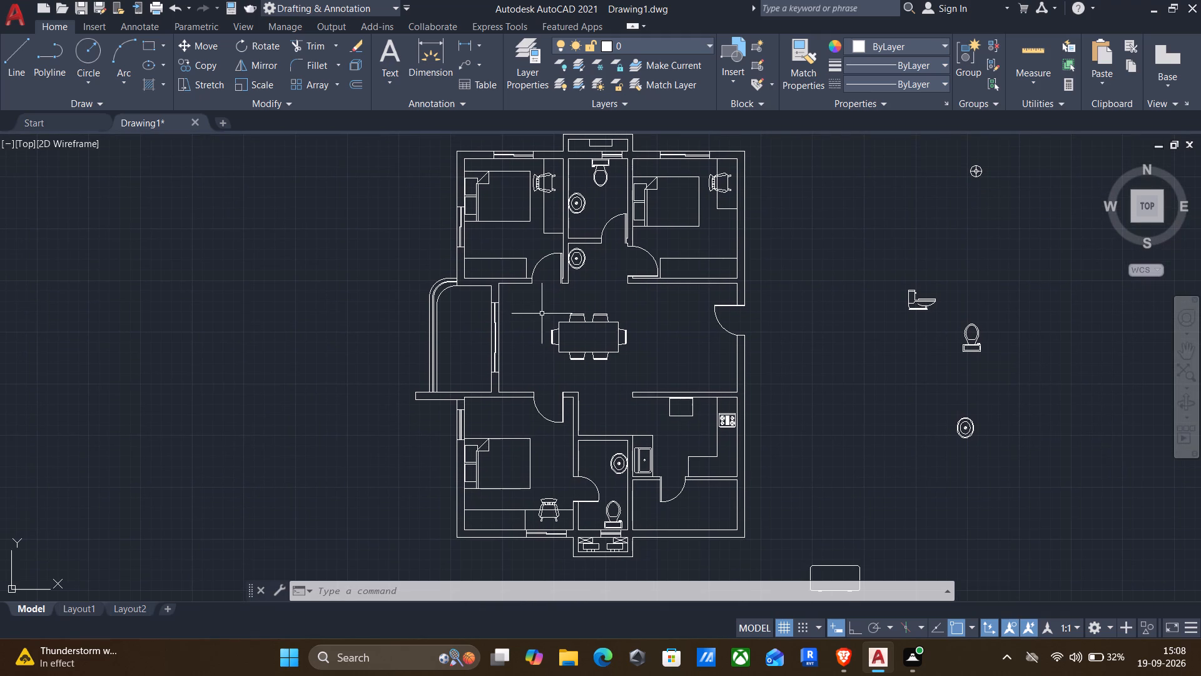
{"action": "middle_click_drag", "start_coordinate": [495, 420], "coordinate": [497, 420]}
{"action": "middle_click_drag", "start_coordinate": [497, 420], "coordinate": [529, 380]}
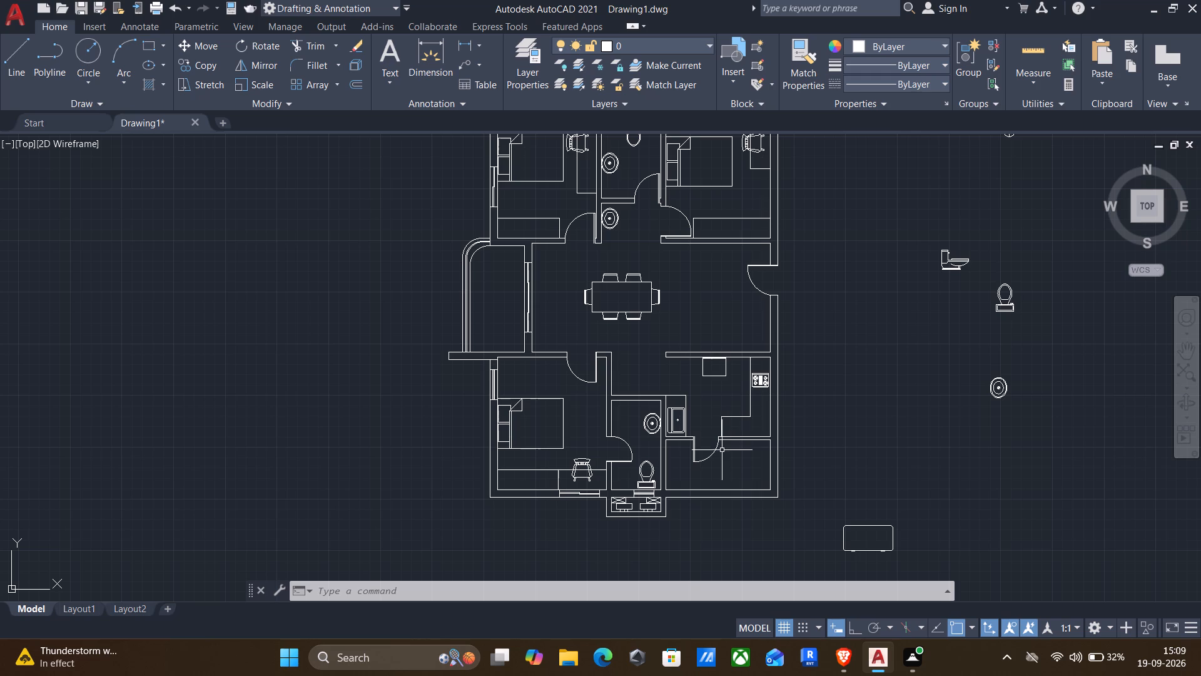
{"action": "middle_click_drag", "start_coordinate": [712, 426], "coordinate": [709, 494]}
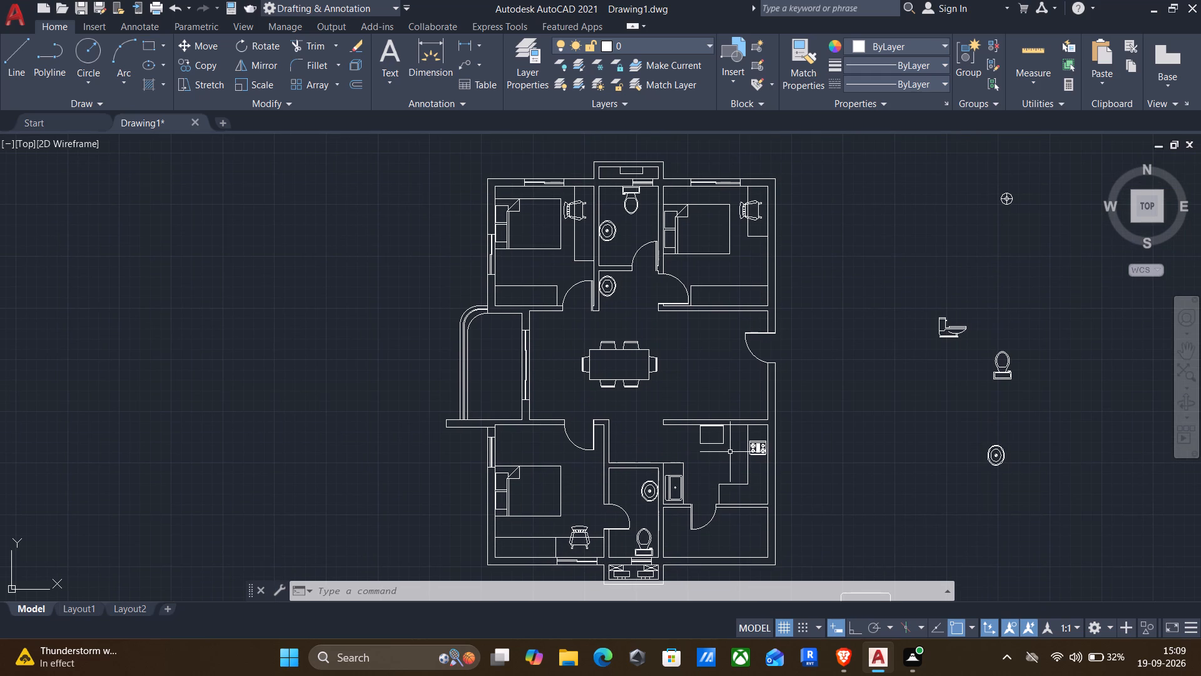
{"action": "middle_click_drag", "start_coordinate": [729, 452], "coordinate": [737, 498]}
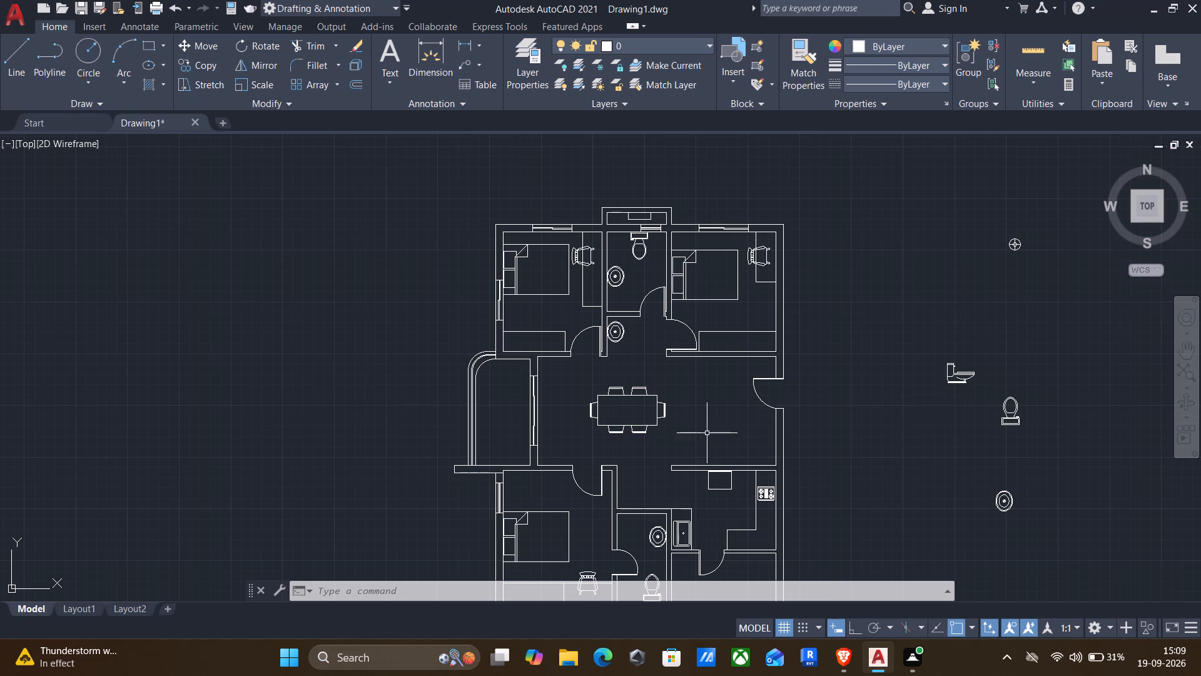
{"action": "scroll", "coordinate": [724, 453], "scroll_direction": "up", "scroll_amount": 2}
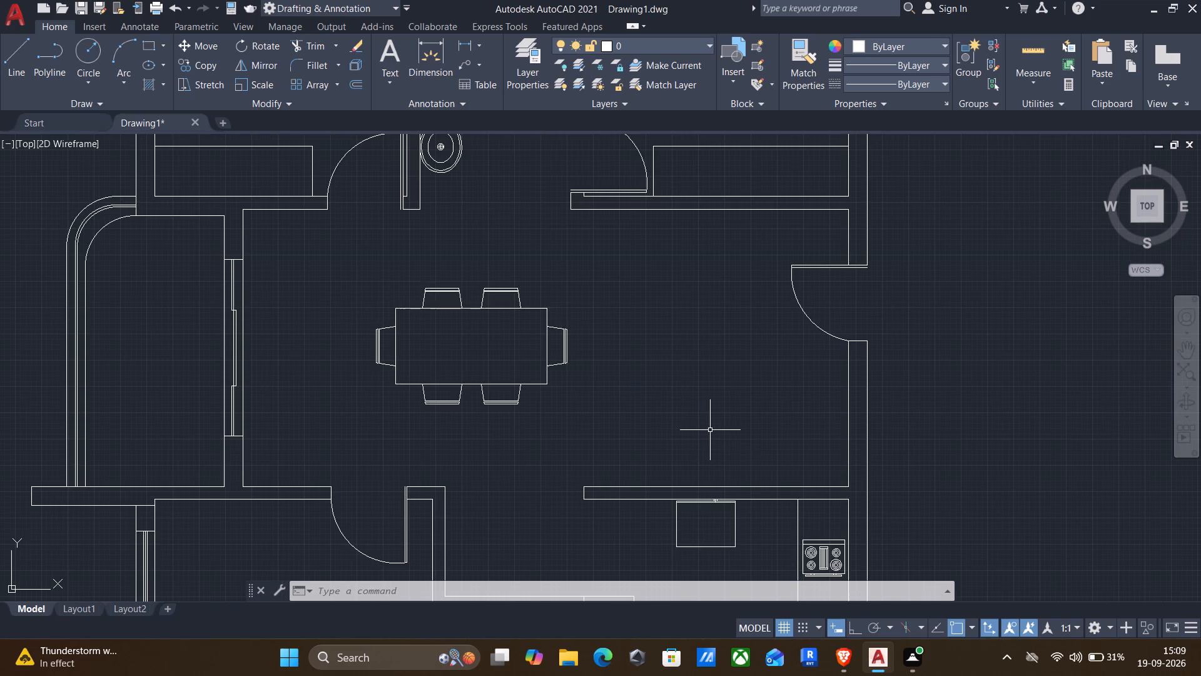
Draw a seat rectangle about 1'-8" wide southeast of the dining table, just north of the kitchen wall.
{"action": "type", "text": "rec"}
{"action": "key", "text": "Return"}
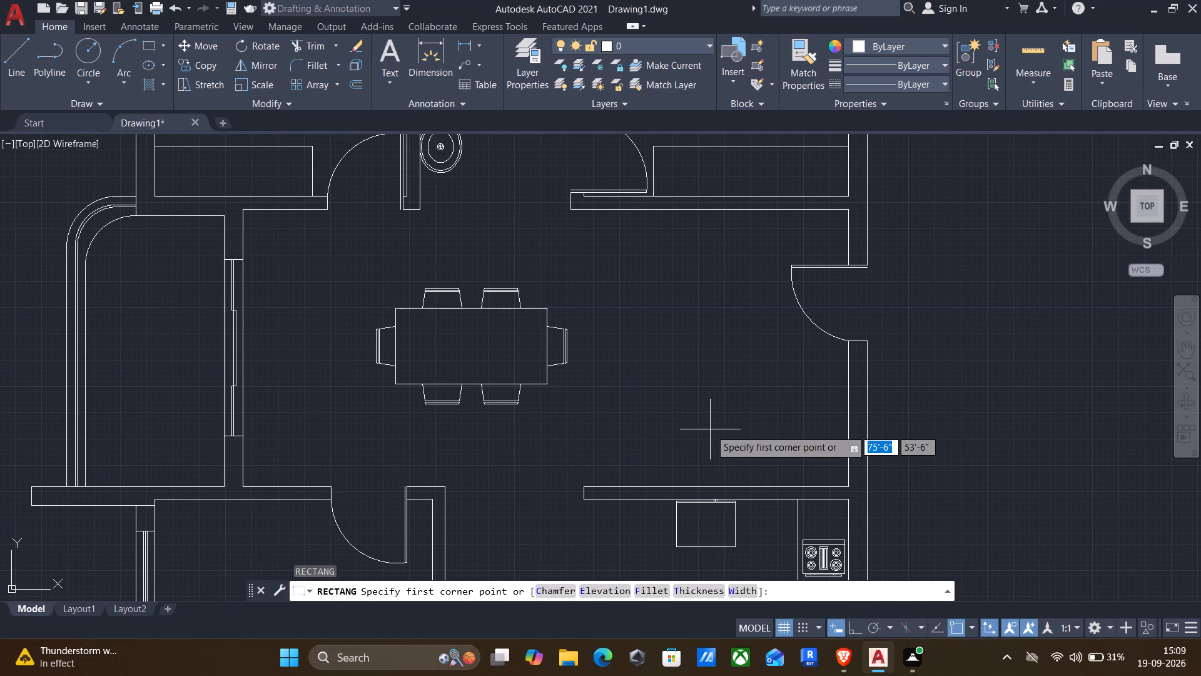
{"action": "left_click", "coordinate": [635, 433]}
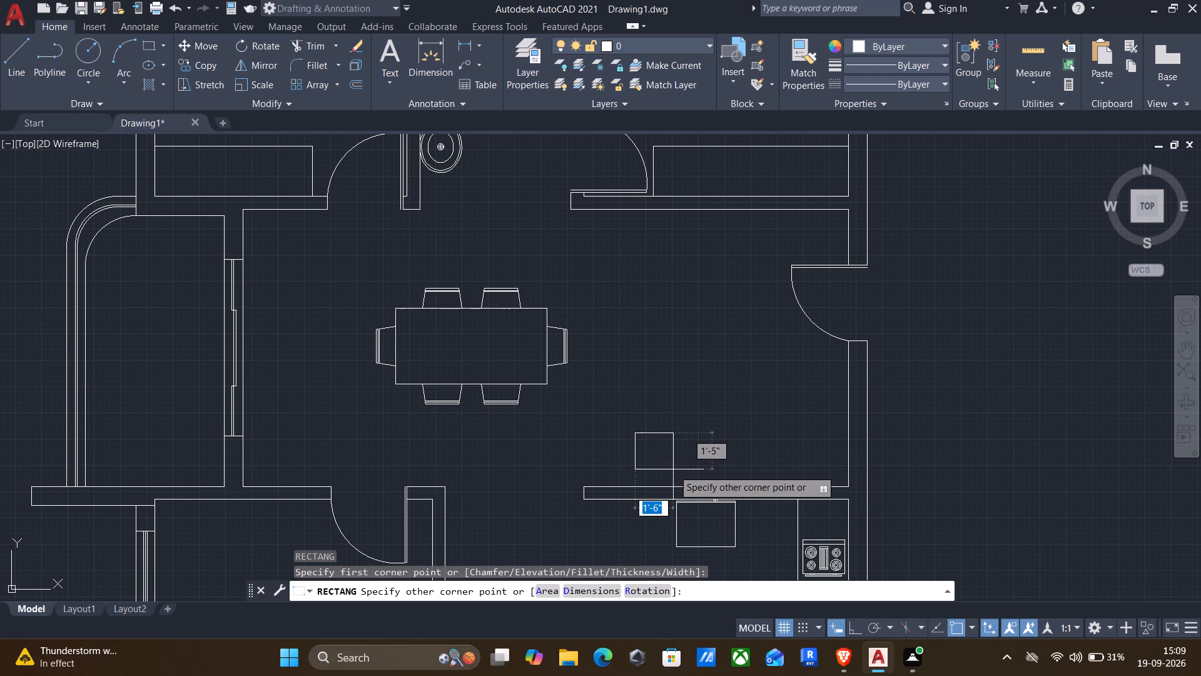
{"action": "left_click", "coordinate": [676, 471]}
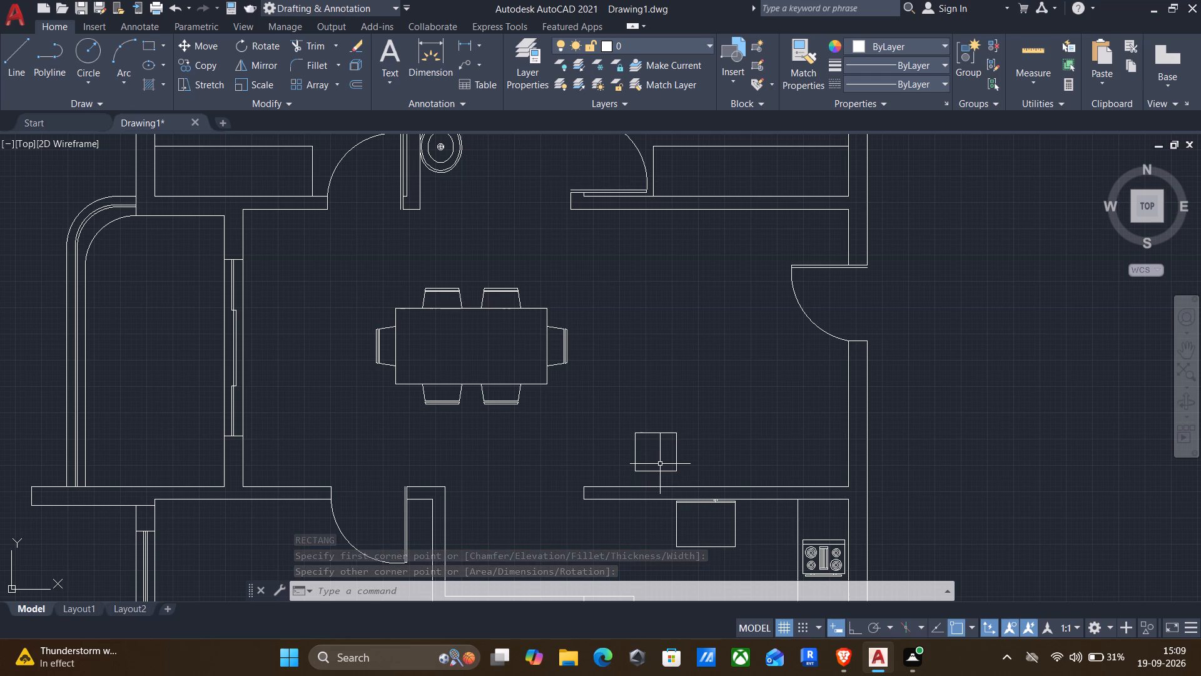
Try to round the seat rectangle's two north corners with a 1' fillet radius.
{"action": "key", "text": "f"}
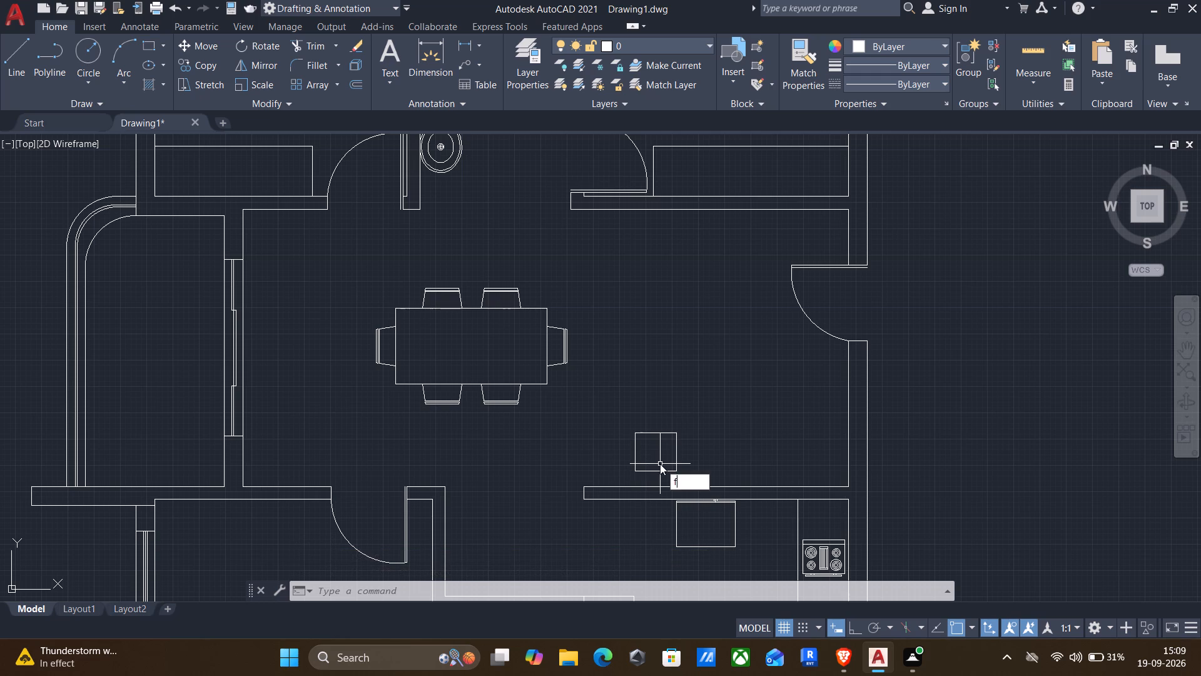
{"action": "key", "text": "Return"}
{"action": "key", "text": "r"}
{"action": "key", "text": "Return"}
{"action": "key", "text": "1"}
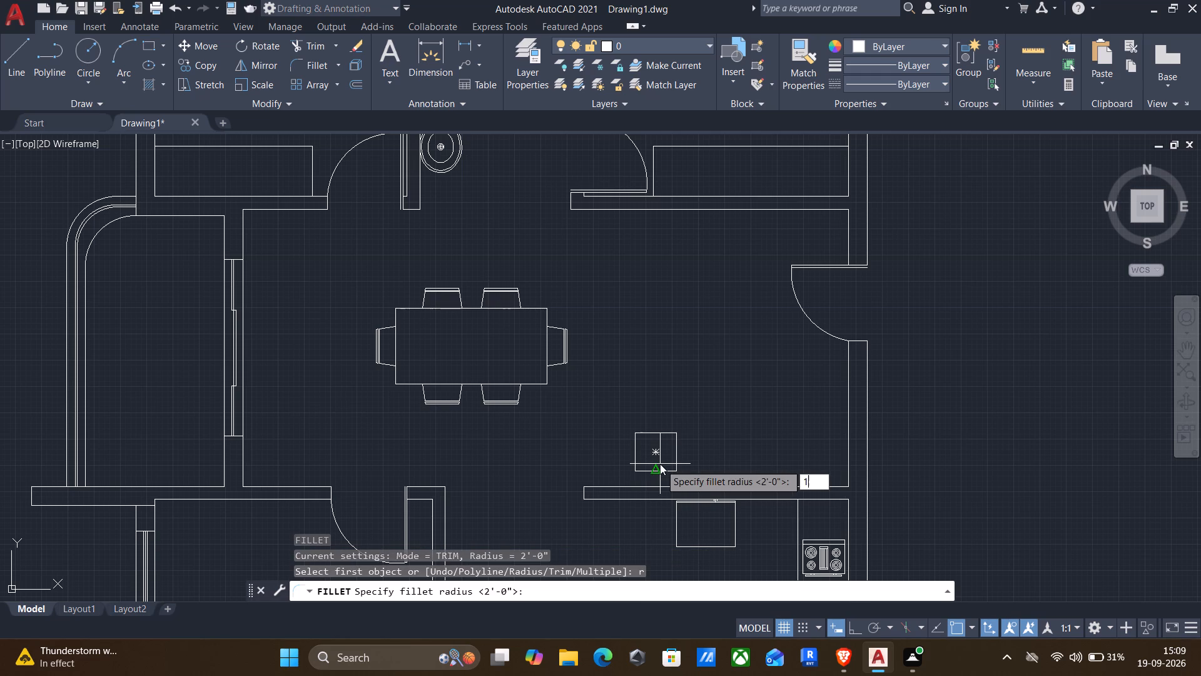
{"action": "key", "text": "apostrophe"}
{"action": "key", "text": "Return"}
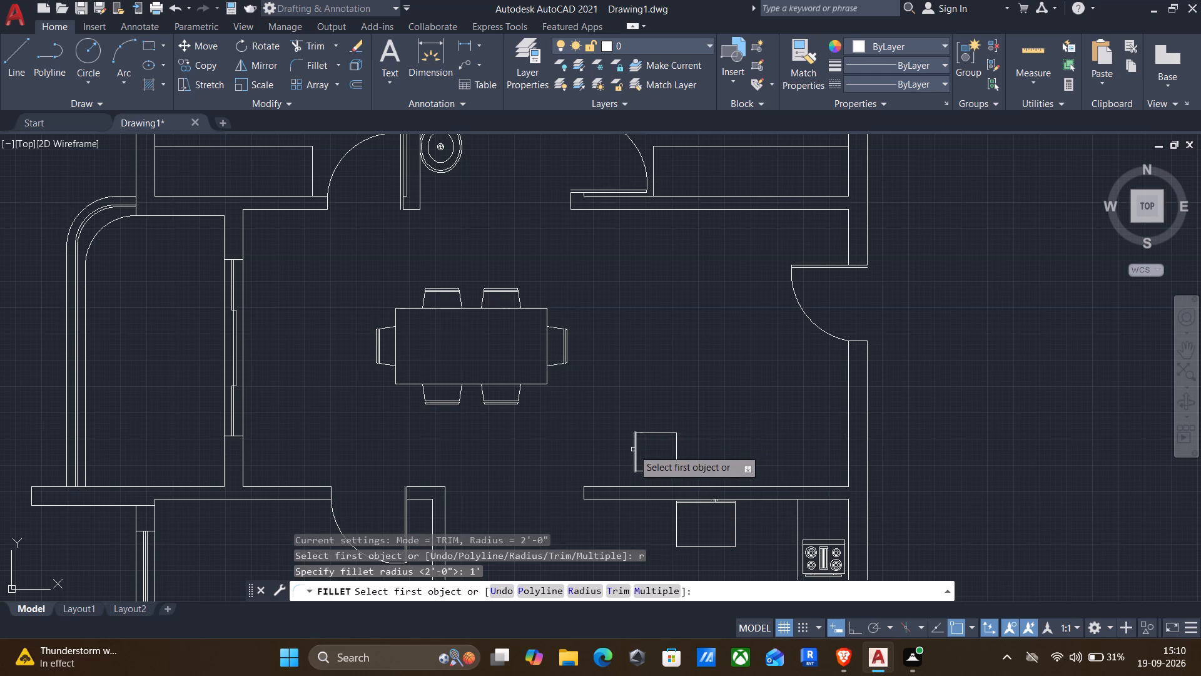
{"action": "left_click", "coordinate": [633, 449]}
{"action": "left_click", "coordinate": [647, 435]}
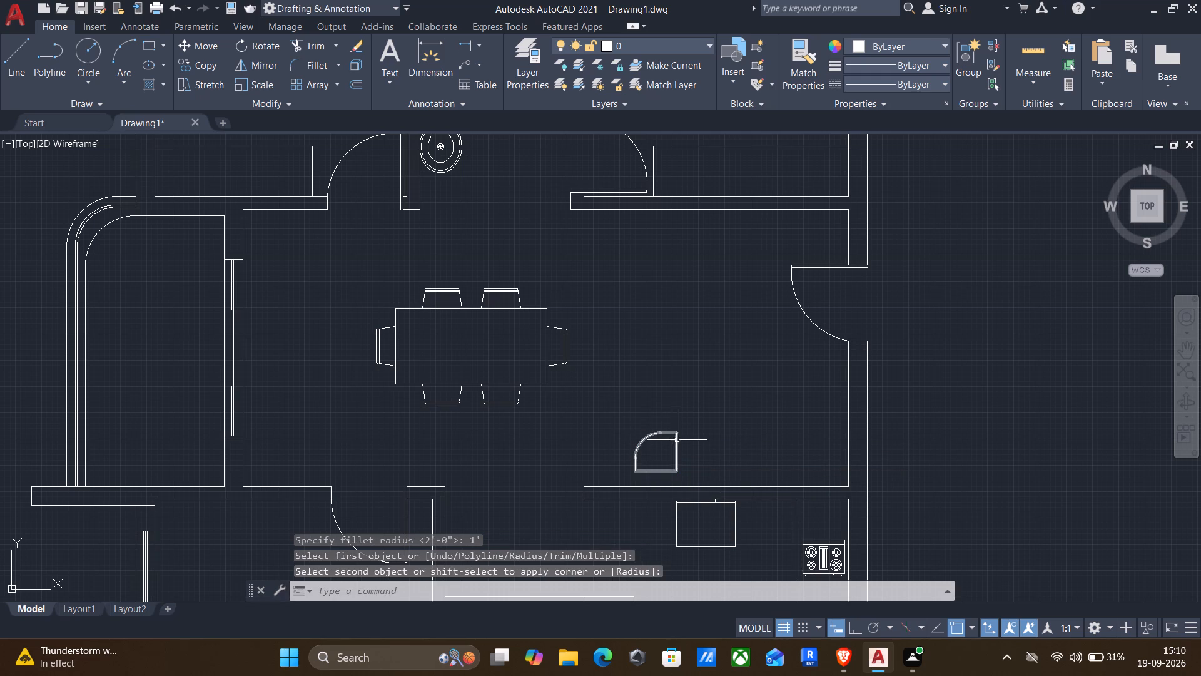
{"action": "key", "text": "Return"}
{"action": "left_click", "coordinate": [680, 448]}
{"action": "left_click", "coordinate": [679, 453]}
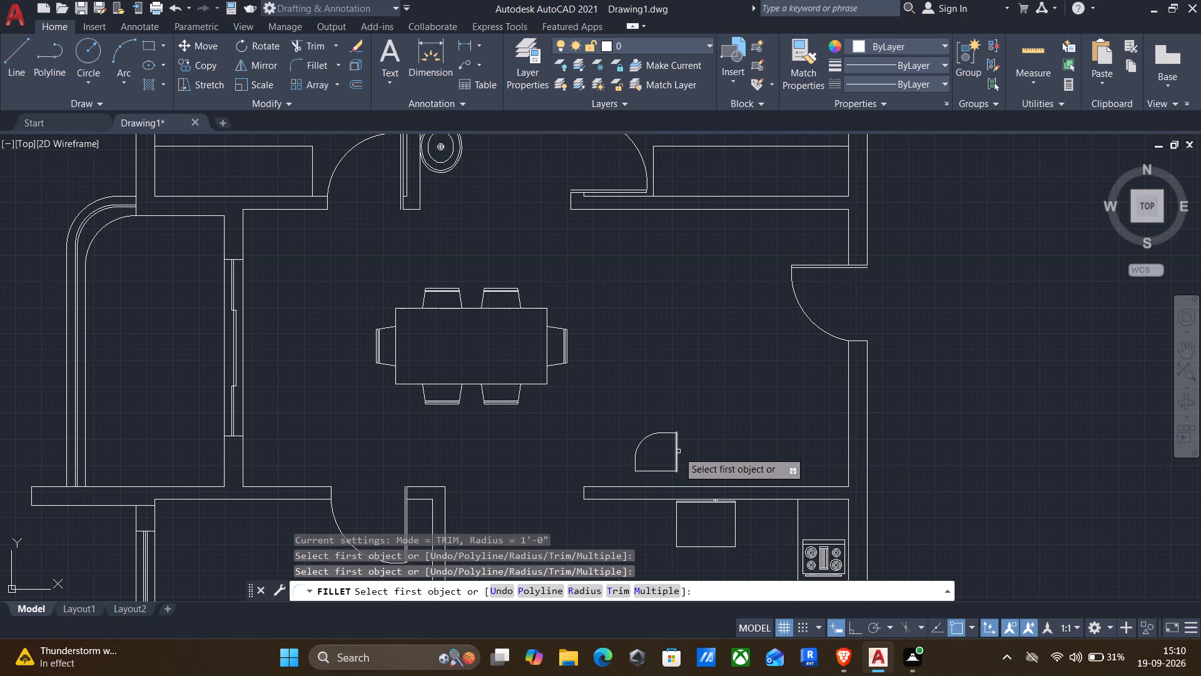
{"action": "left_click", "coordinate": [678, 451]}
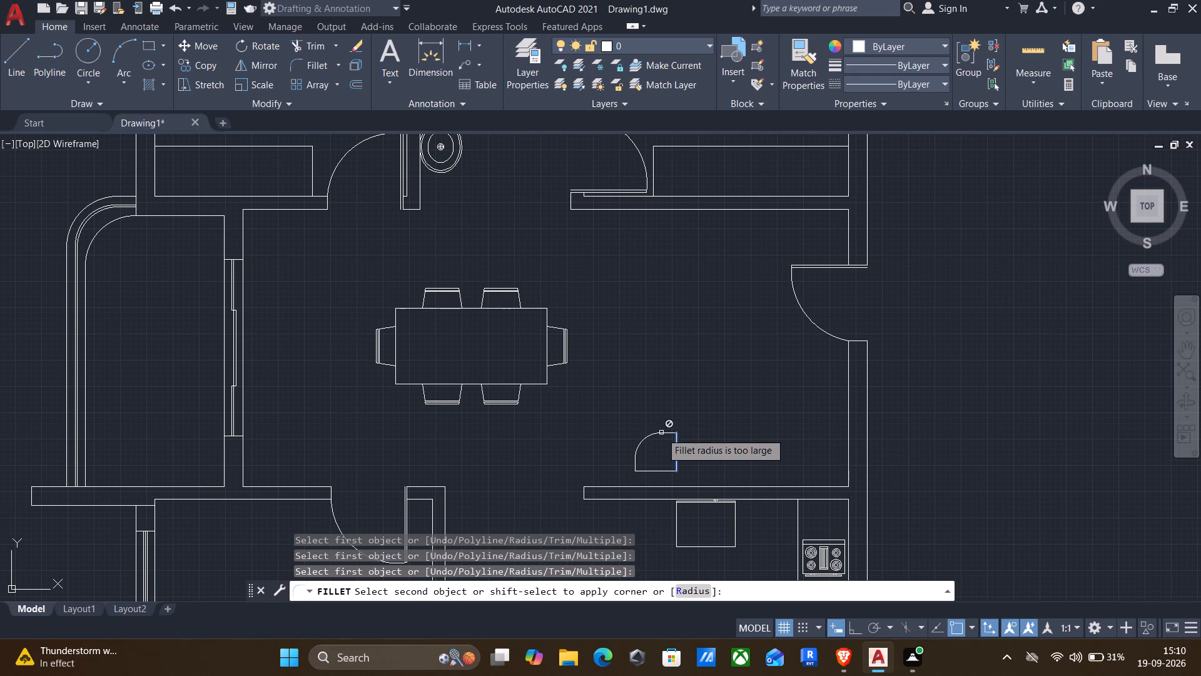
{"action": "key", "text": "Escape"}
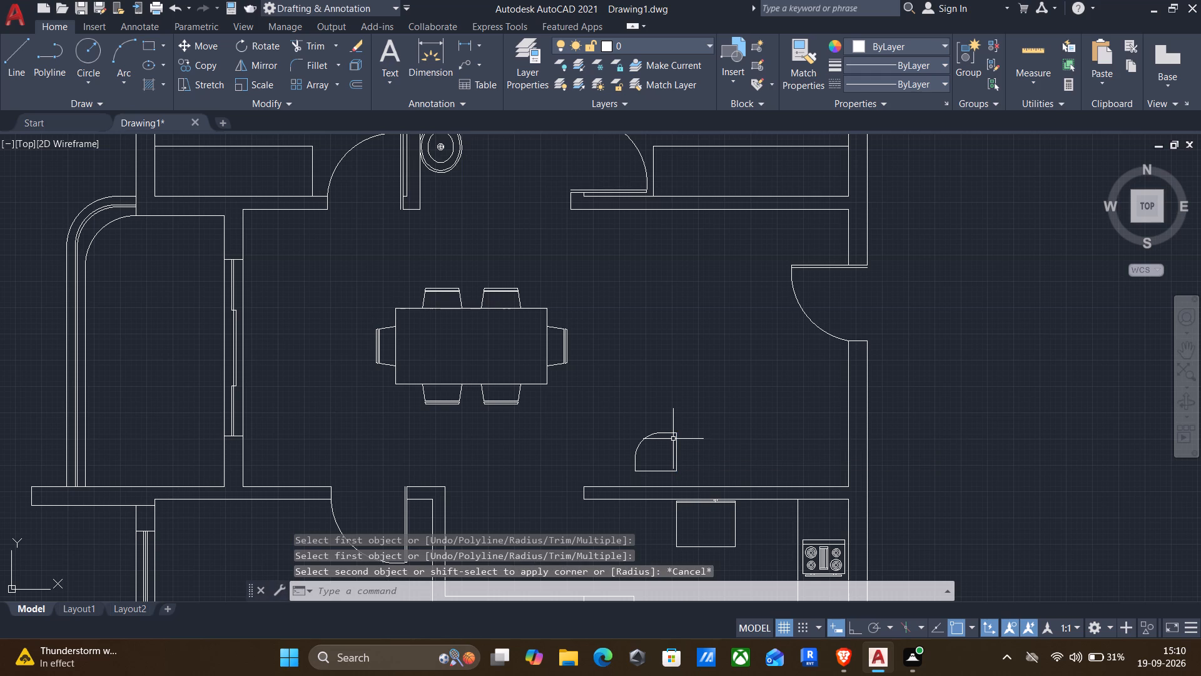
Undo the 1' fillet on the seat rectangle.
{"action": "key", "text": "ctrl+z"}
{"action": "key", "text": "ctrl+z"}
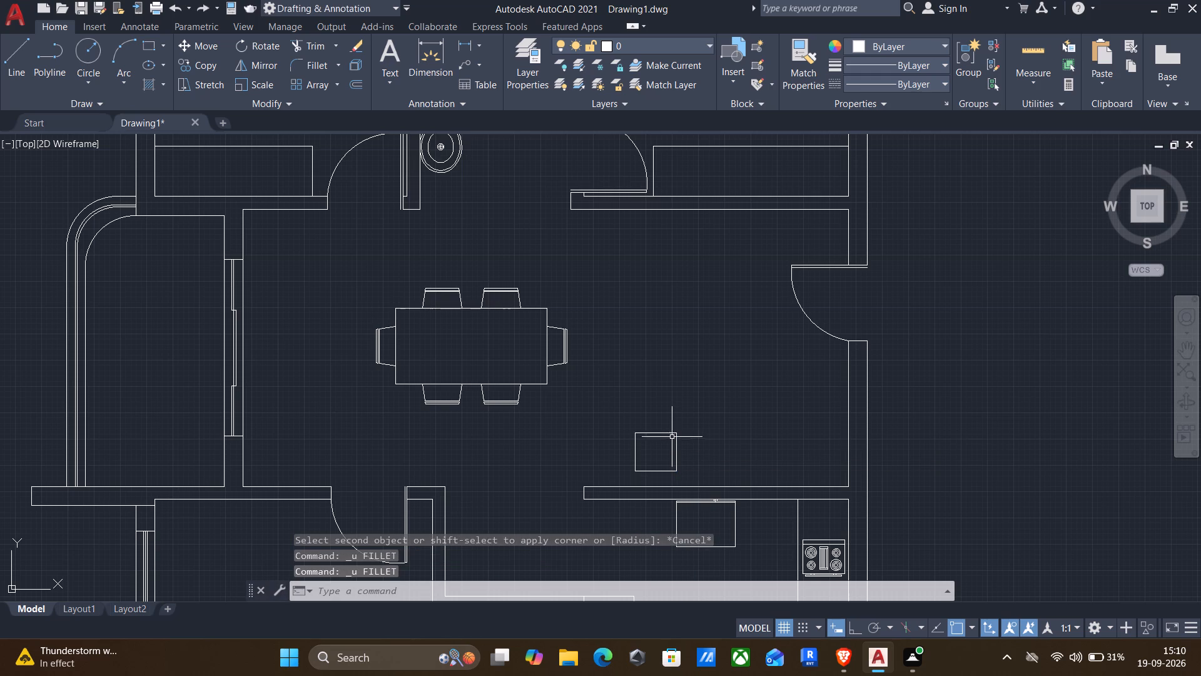
Round the northwest and northeast corners of the seat rectangle with 5" fillets.
{"action": "key", "text": "f"}
{"action": "key", "text": "Return"}
{"action": "key", "text": "r"}
{"action": "key", "text": "Return"}
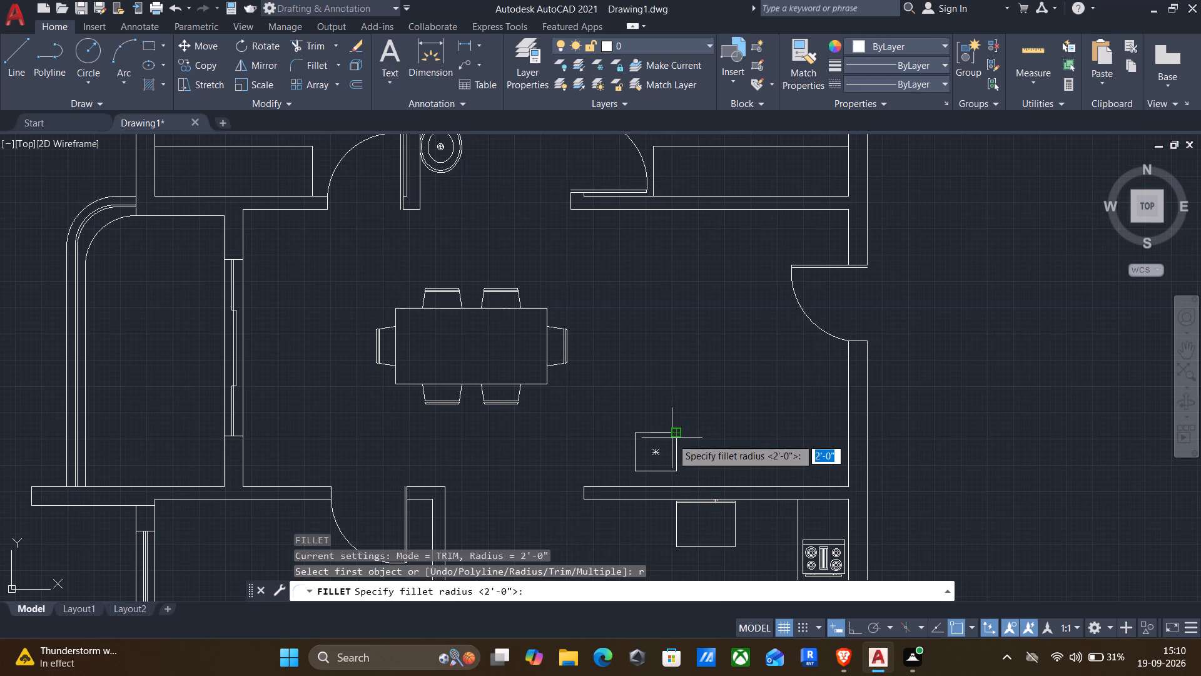
{"action": "type", "text": "0.5"}
{"action": "key", "text": "BackSpace"}
{"action": "key", "text": "BackSpace"}
{"action": "key", "text": "BackSpace"}
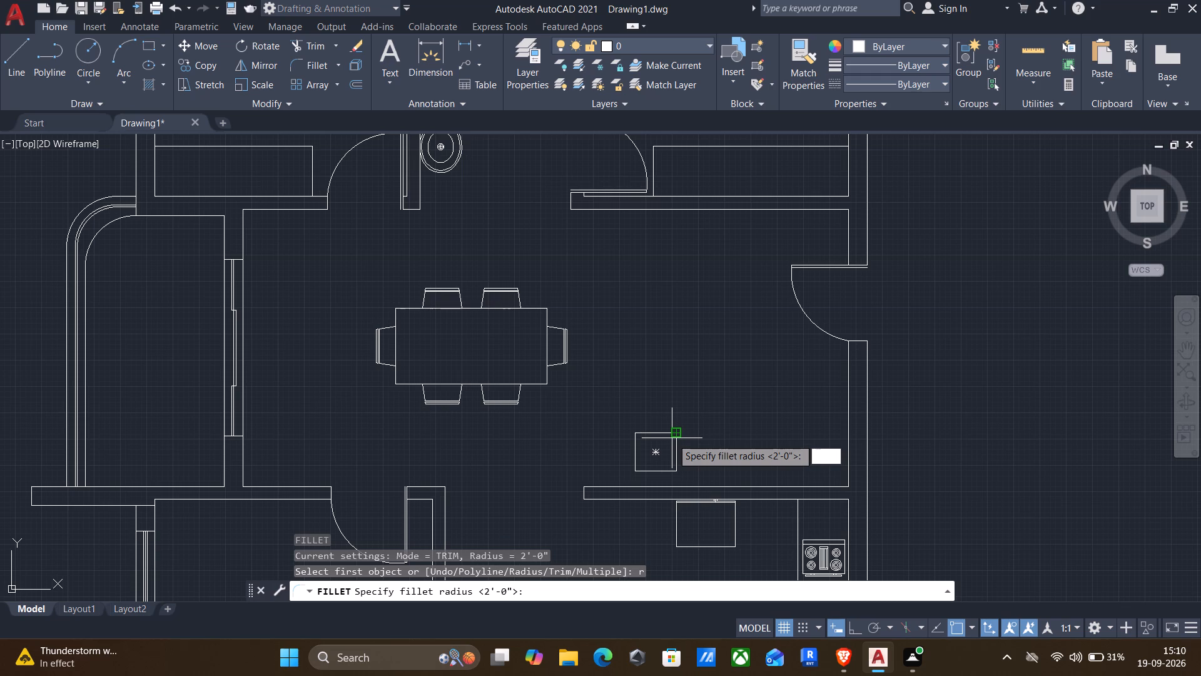
{"action": "key", "text": "5"}
{"action": "key", "text": "shift+quotedbl"}
{"action": "key", "text": "Return"}
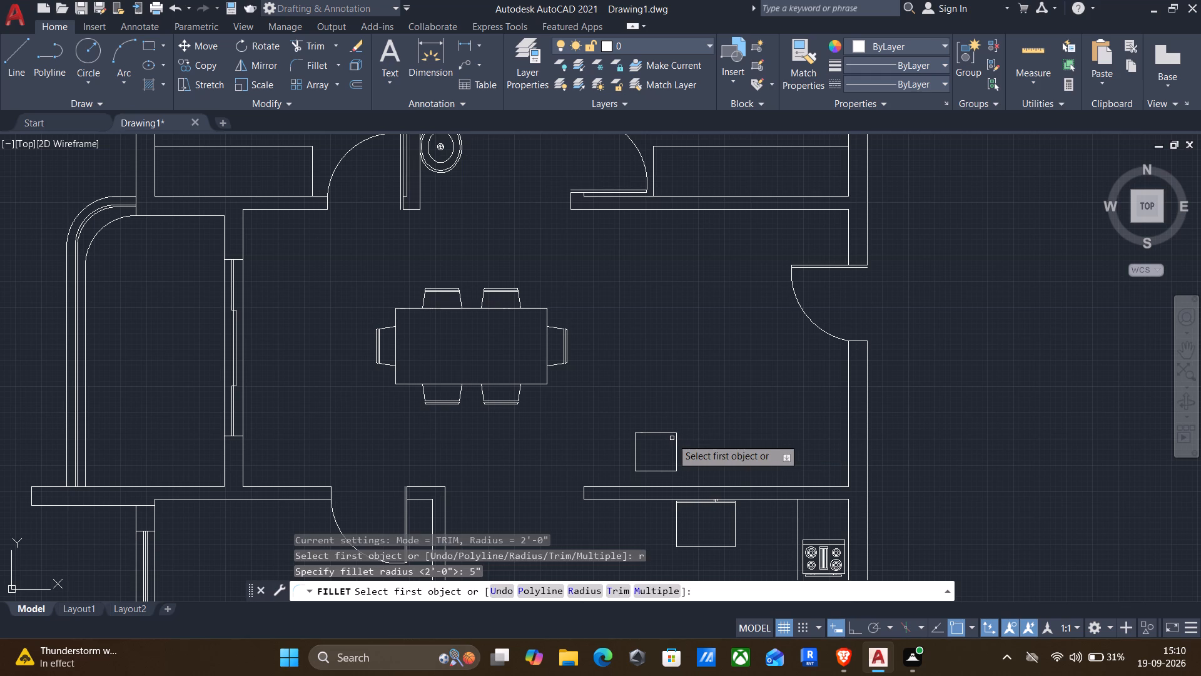
{"action": "left_click", "coordinate": [634, 444]}
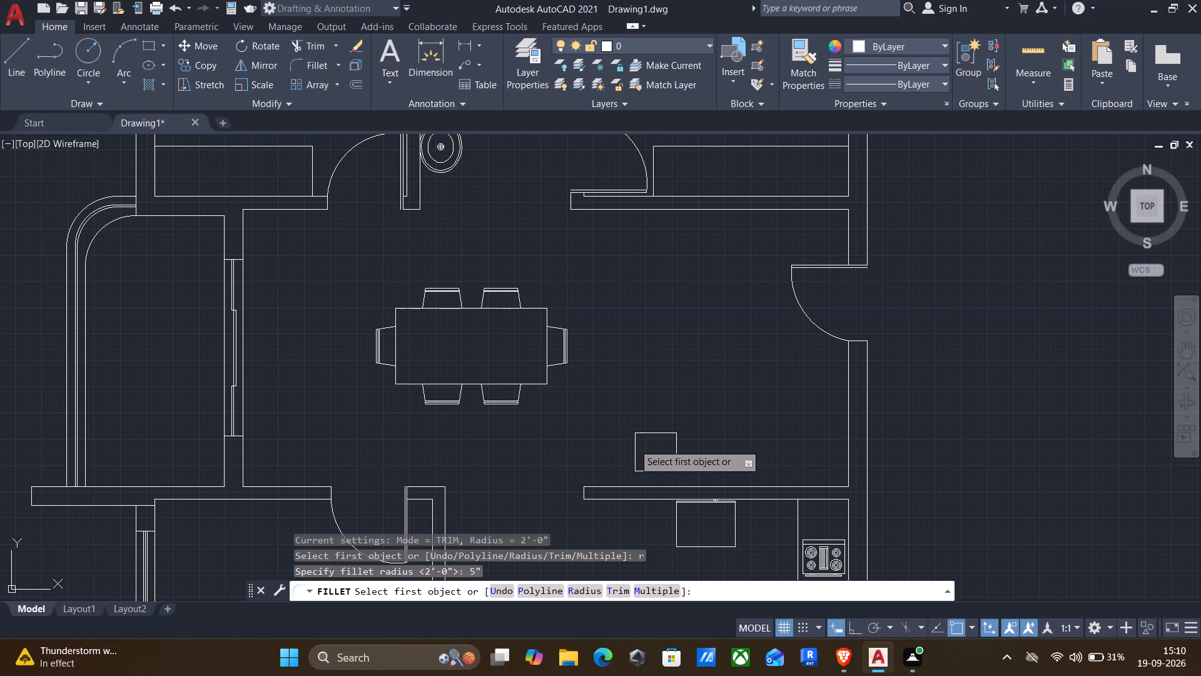
{"action": "left_click", "coordinate": [653, 429]}
{"action": "left_click", "coordinate": [656, 434]}
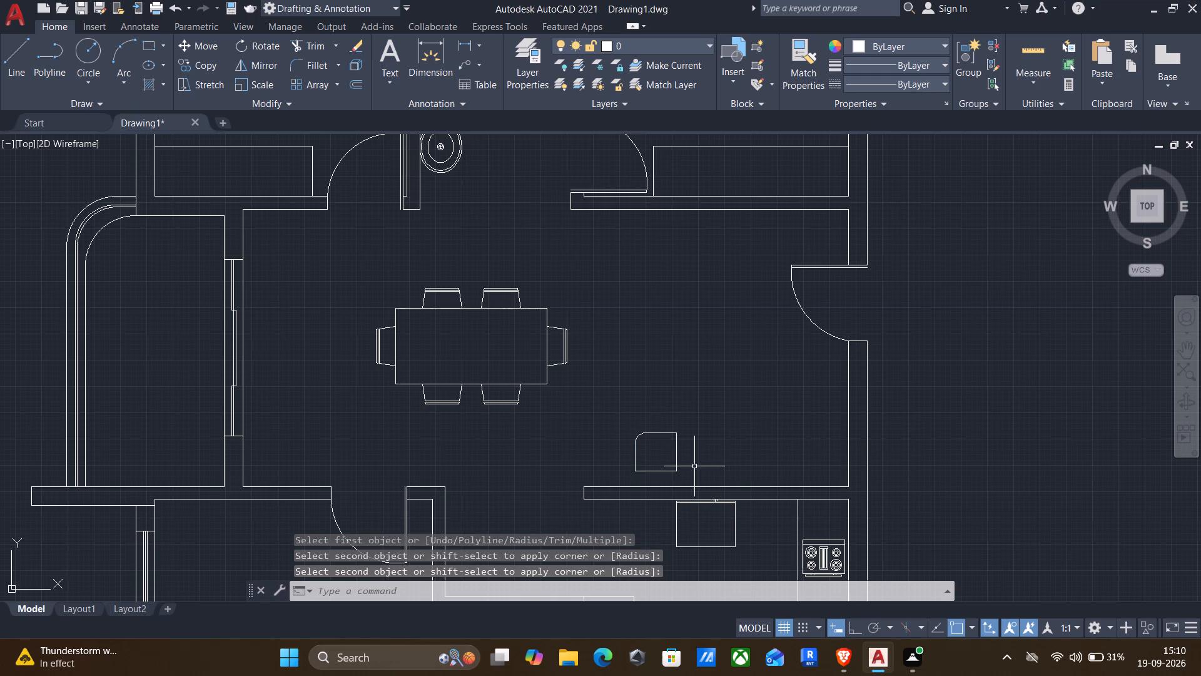
{"action": "key", "text": "Return"}
{"action": "left_click", "coordinate": [676, 454]}
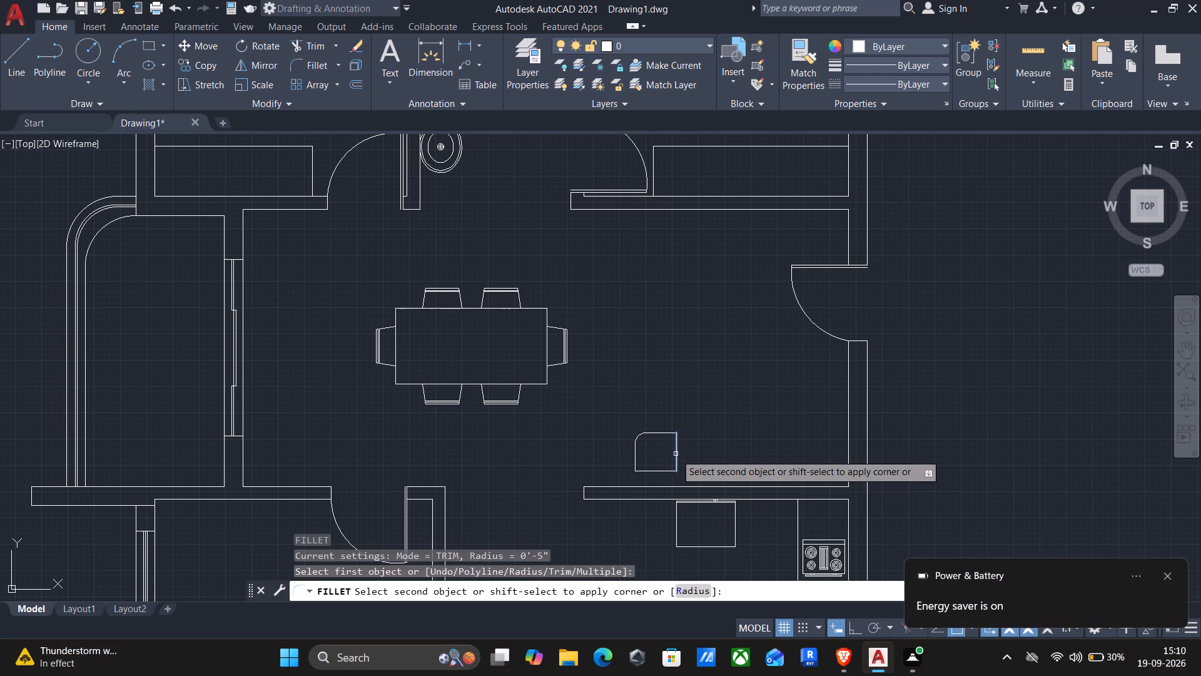
{"action": "left_click", "coordinate": [655, 434]}
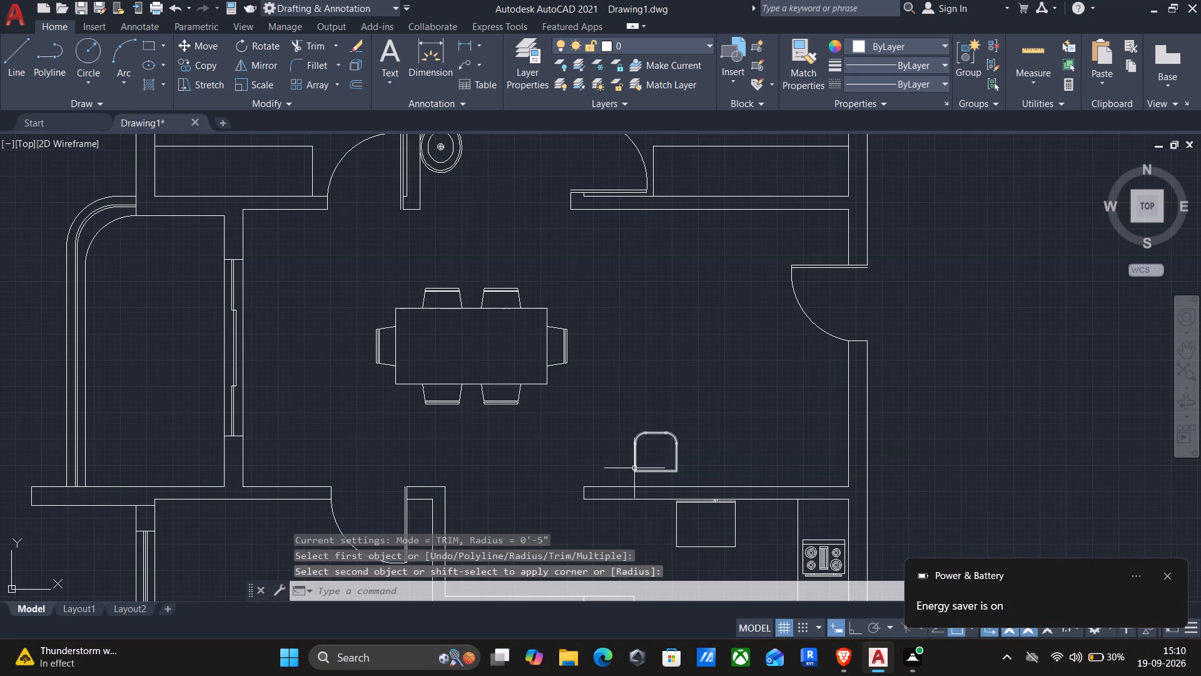
Copy the rounded seat twice eastward from its southwest corner, edge to edge, making a row of three seats.
{"action": "middle_click_drag", "start_coordinate": [634, 469], "coordinate": [657, 305]}
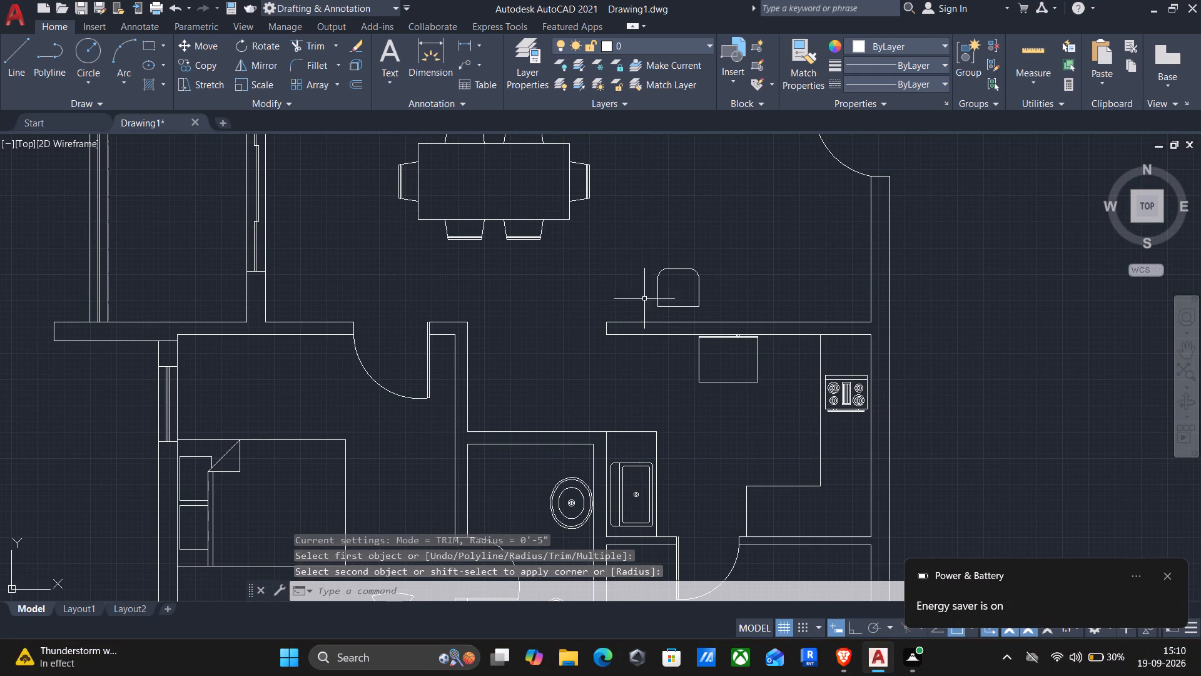
{"action": "left_click", "coordinate": [715, 313]}
{"action": "left_click", "coordinate": [655, 294]}
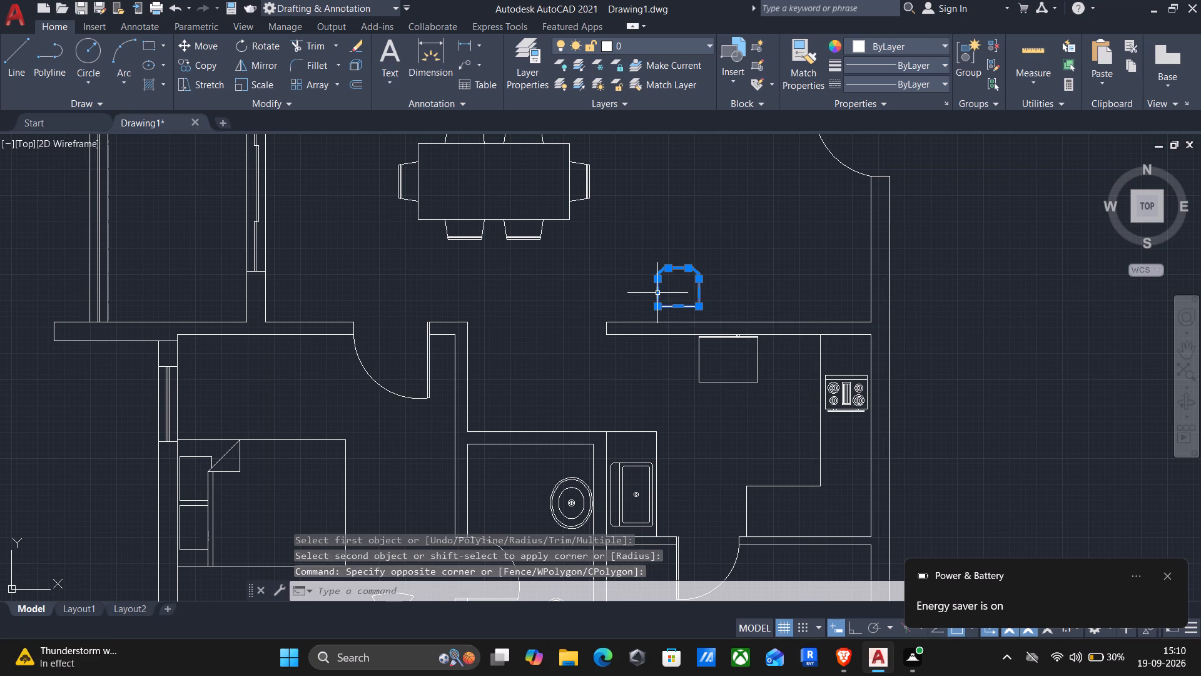
{"action": "type", "text": "co"}
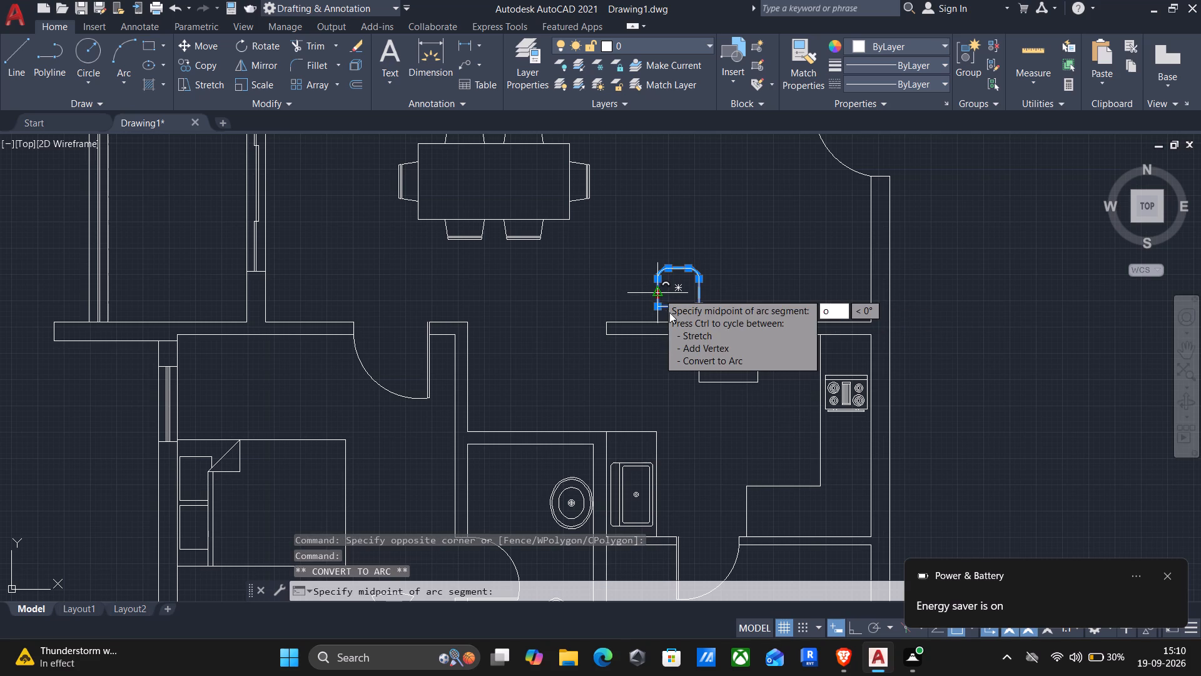
{"action": "key", "text": "Return"}
{"action": "scroll", "coordinate": [657, 292], "scroll_direction": "up", "scroll_amount": 1}
{"action": "key", "text": "Escape"}
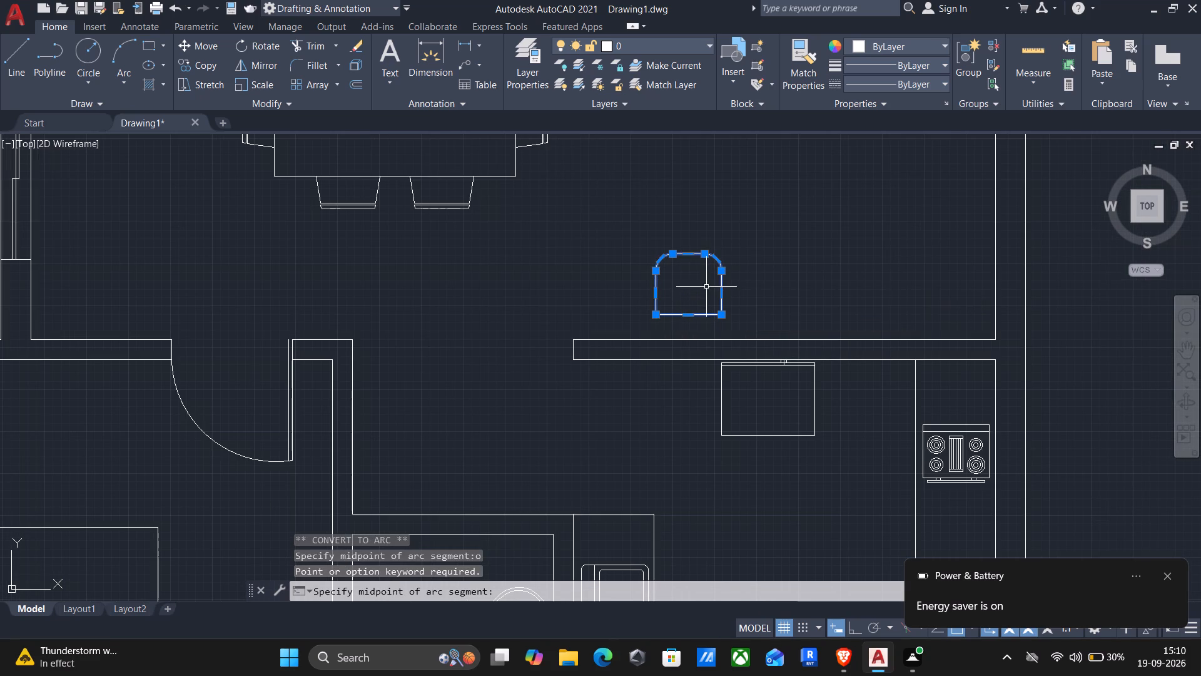
{"action": "type", "text": "co"}
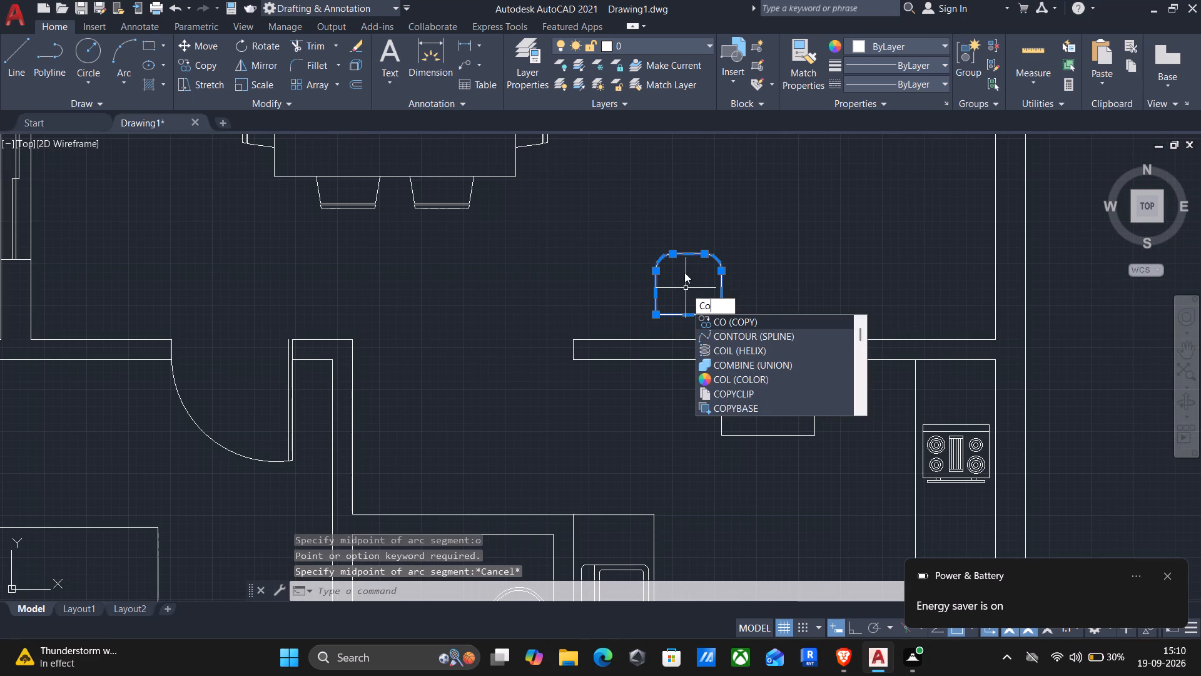
{"action": "key", "text": "Return"}
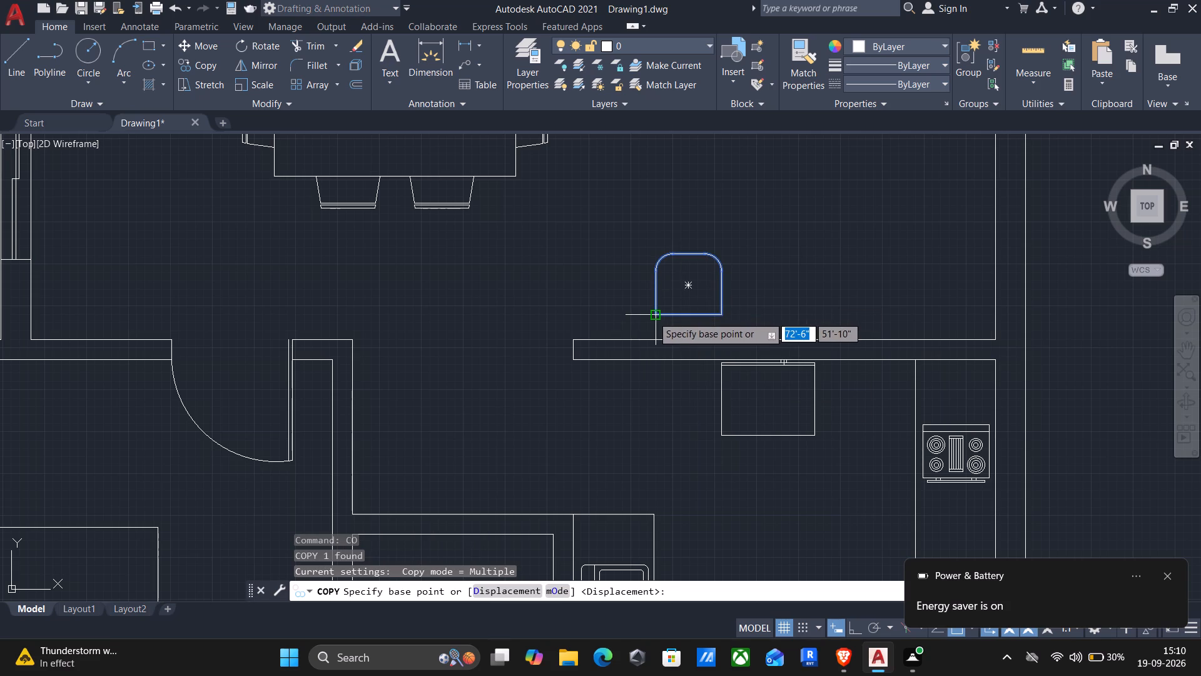
{"action": "left_click", "coordinate": [654, 316]}
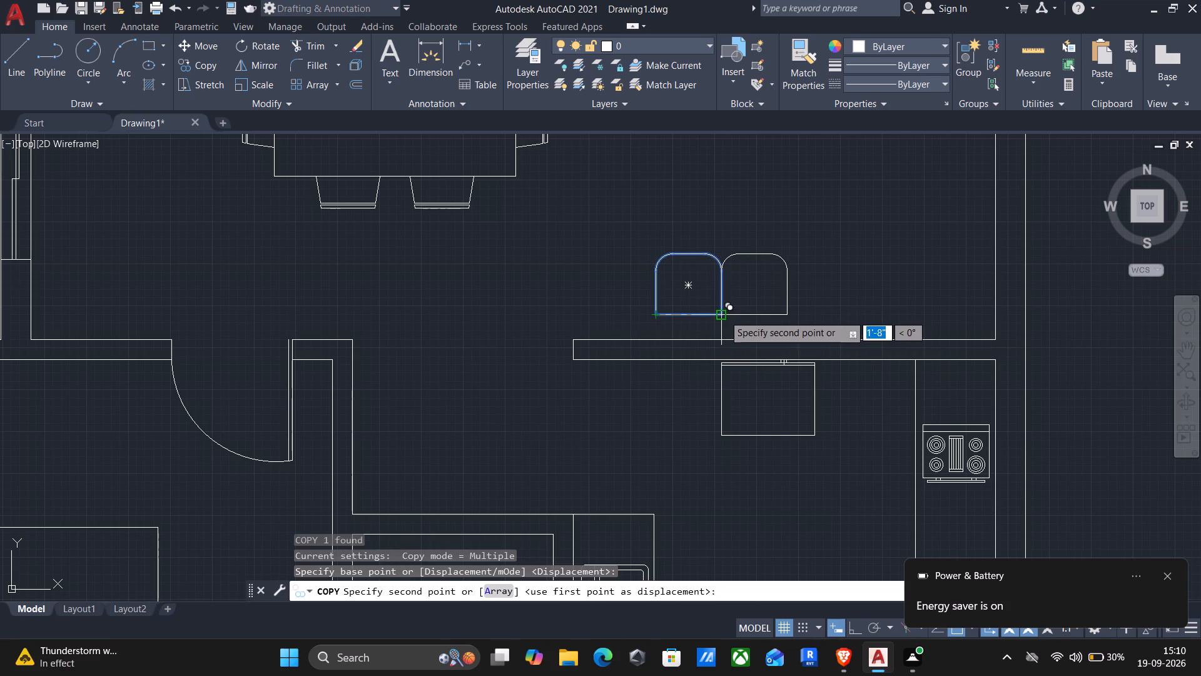
{"action": "left_click", "coordinate": [724, 315]}
{"action": "left_click", "coordinate": [788, 318]}
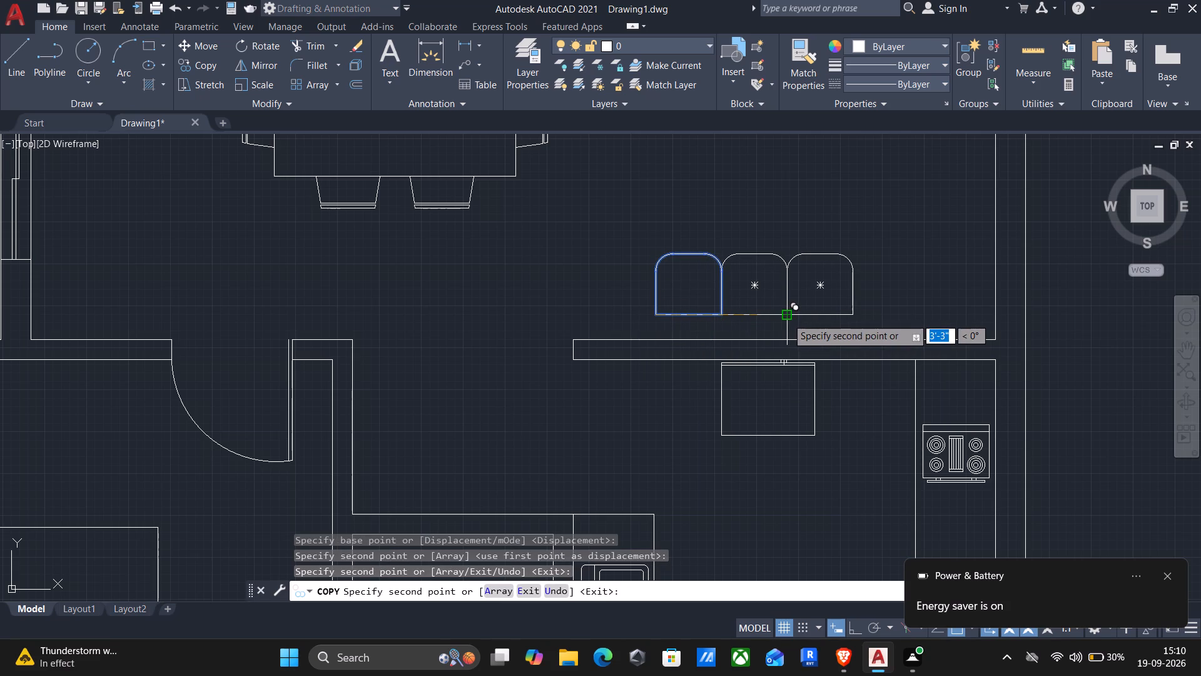
{"action": "key", "text": "Return"}
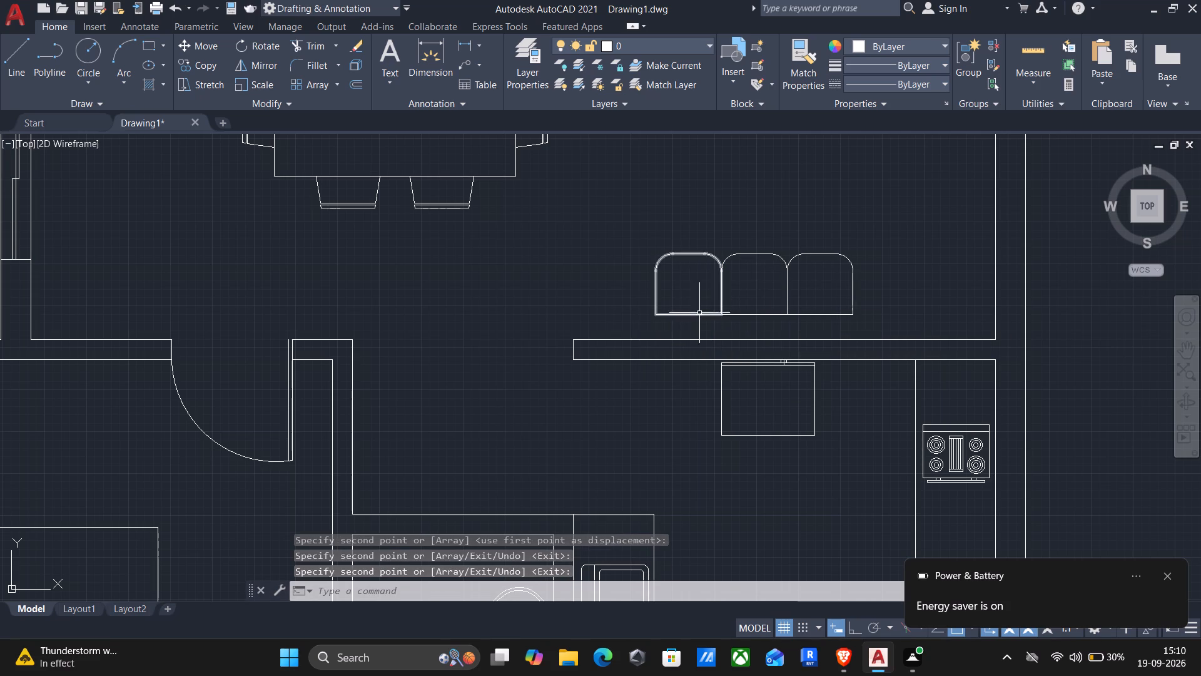
Draw a line along the south edge of the three seats, from the southwest corner to the southeast corner.
{"action": "key", "text": "l"}
{"action": "key", "text": "Return"}
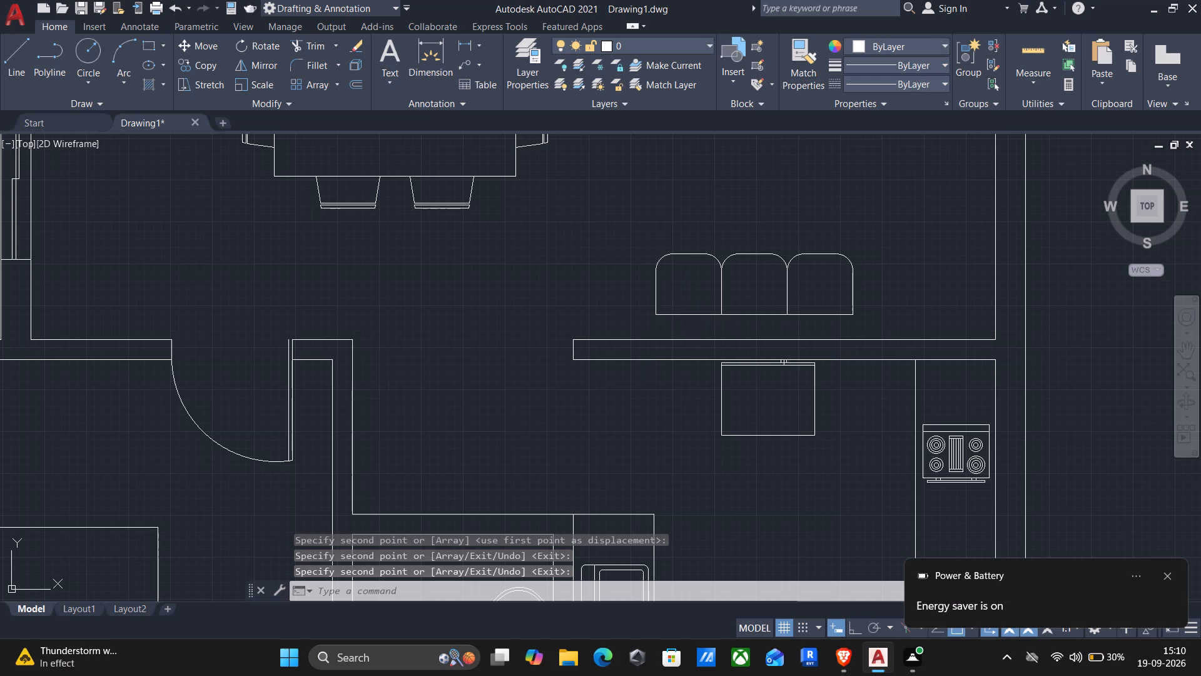
{"action": "scroll", "coordinate": [673, 323], "scroll_direction": "up", "scroll_amount": 3}
{"action": "left_click", "coordinate": [600, 293]}
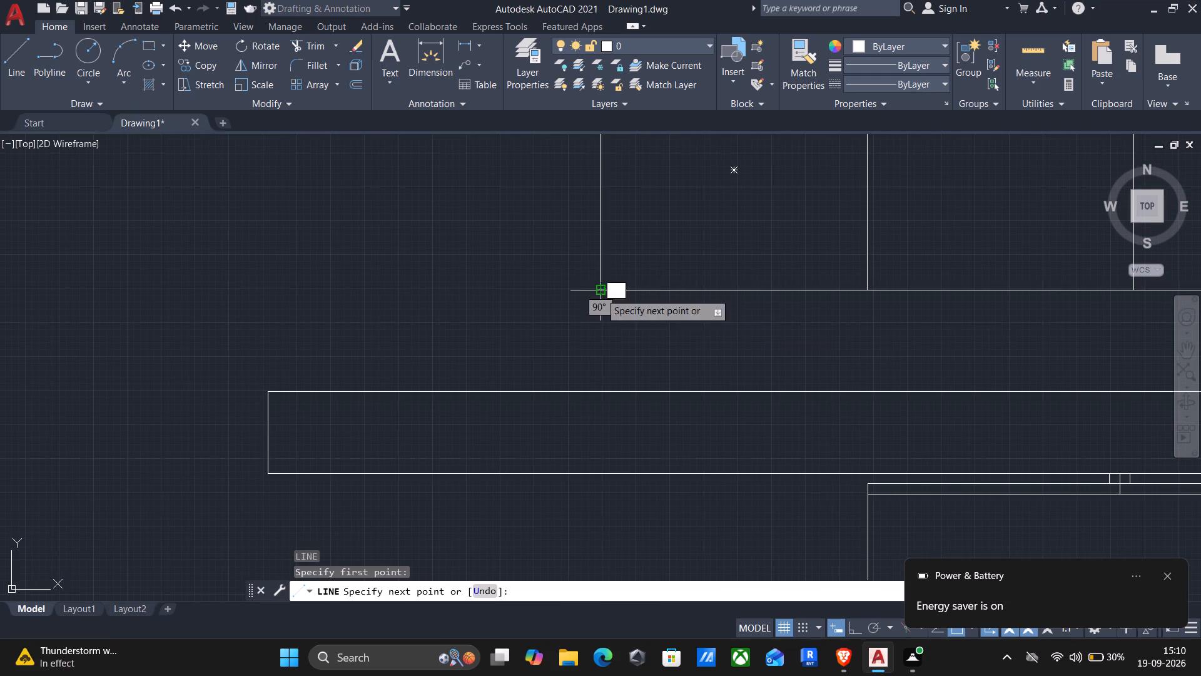
{"action": "scroll", "coordinate": [631, 304], "scroll_direction": "down", "scroll_amount": 2}
{"action": "left_click", "coordinate": [937, 303]}
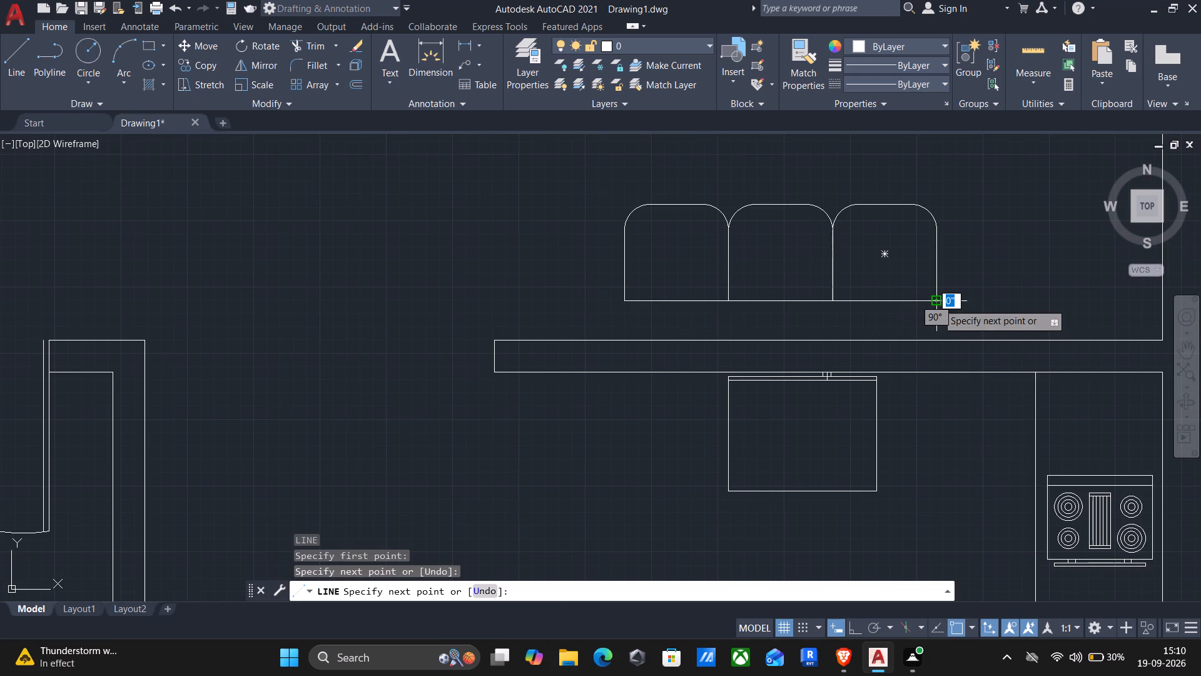
{"action": "key", "text": "Return"}
Offset the line along the seats' south edge 4" to the south for the sofa back.
{"action": "key", "text": "o"}
{"action": "key", "text": "Return"}
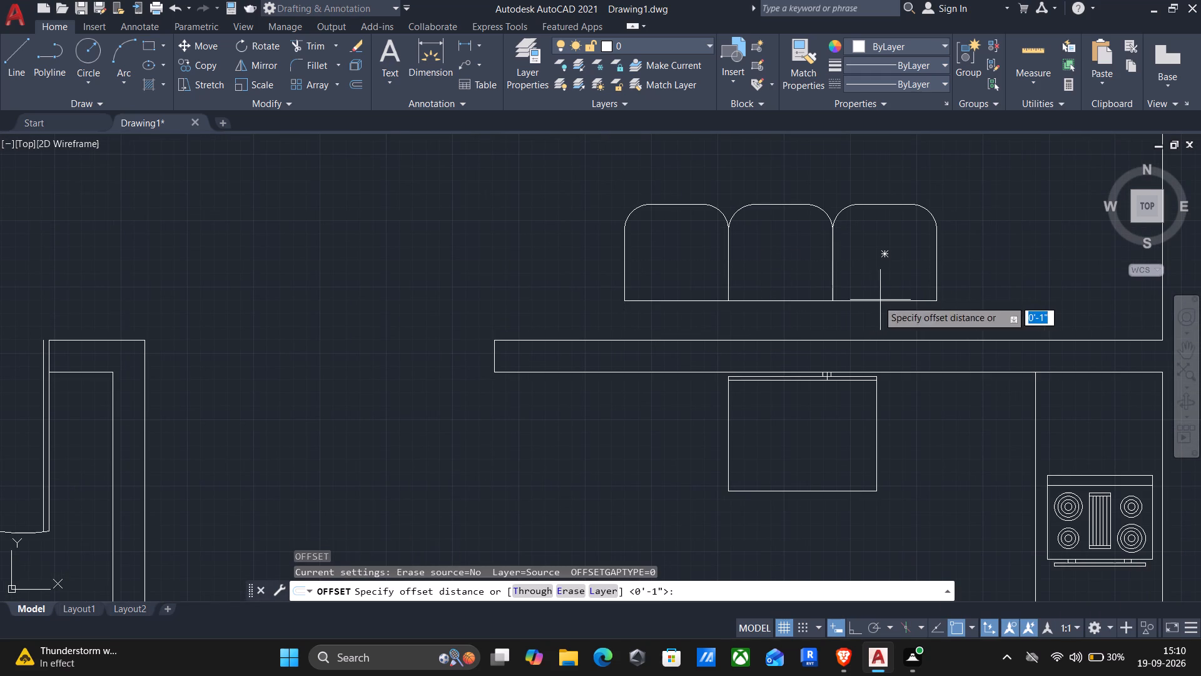
{"action": "left_click", "coordinate": [866, 300]}
{"action": "left_click", "coordinate": [859, 325]}
{"action": "left_click", "coordinate": [851, 302]}
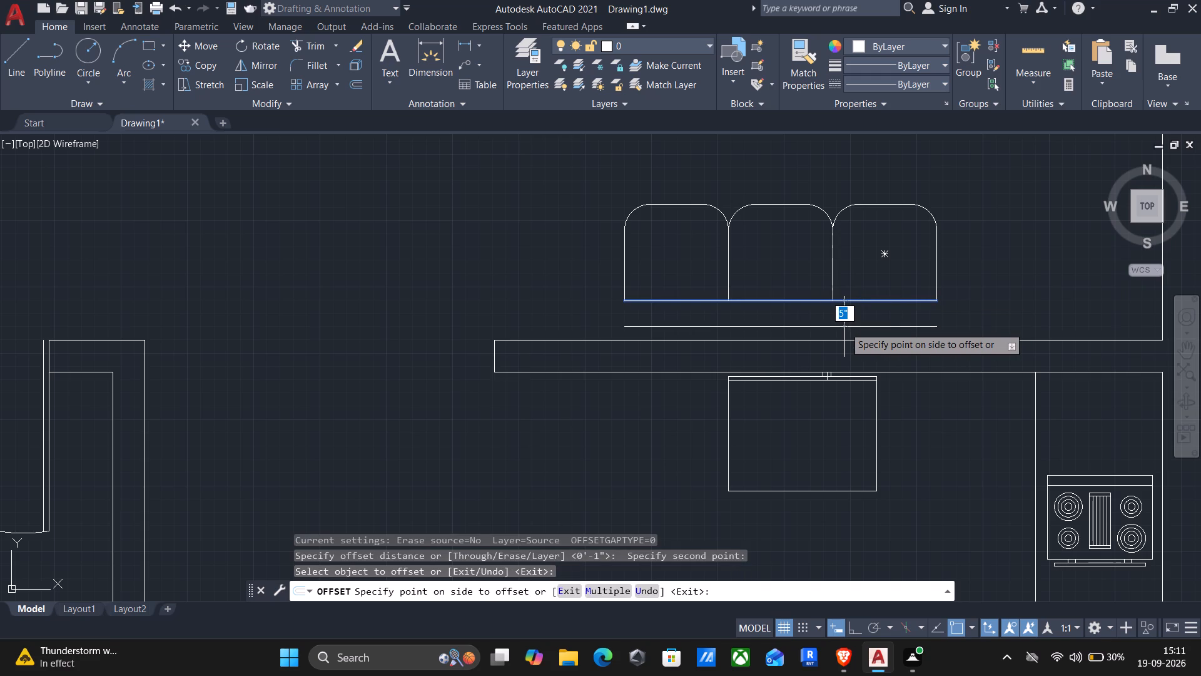
{"action": "type", "text": "4\""}
{"action": "key", "text": "Return"}
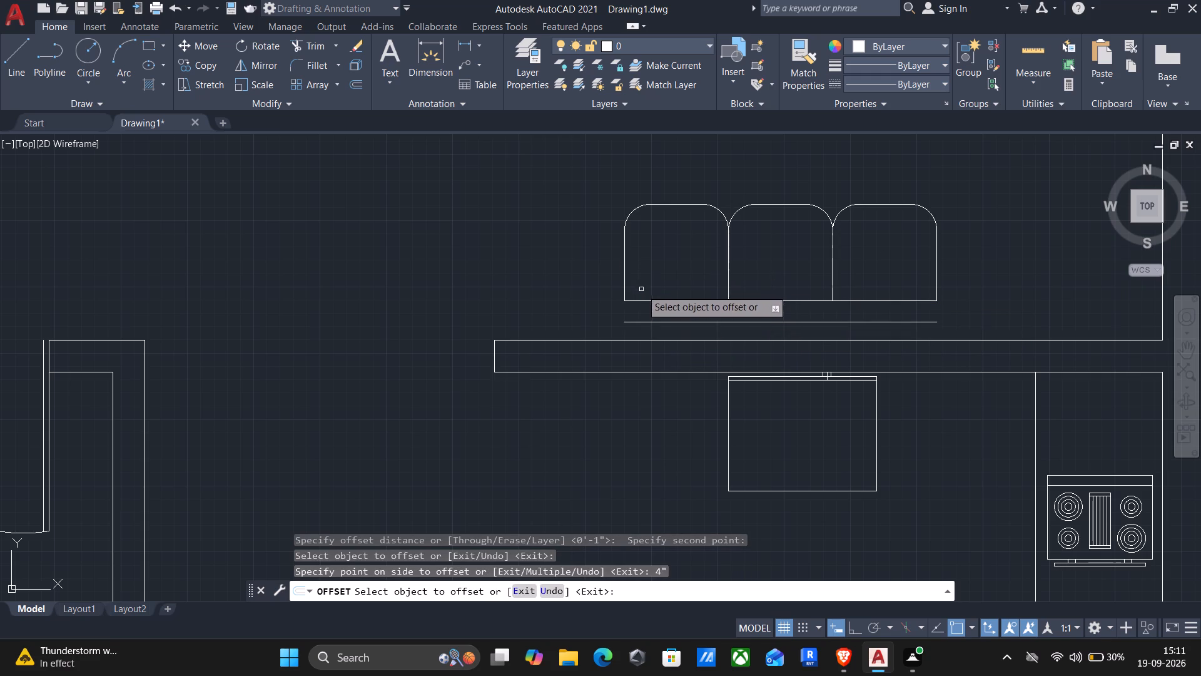
{"action": "key", "text": "Escape"}
Draw vertical lines north from both ends of the sofa back's south line, partway up the seats' outer west and east sides.
{"action": "key", "text": "l"}
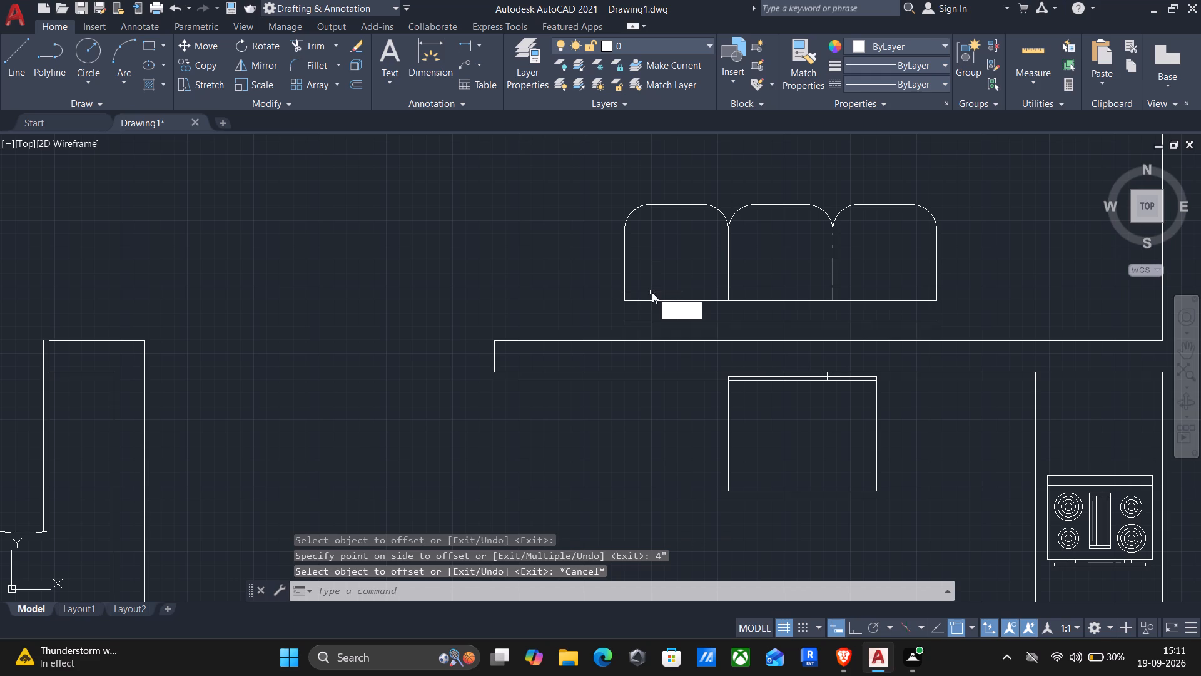
{"action": "key", "text": "Return"}
{"action": "left_click_drag", "start_coordinate": [624, 321], "coordinate": [624, 315]}
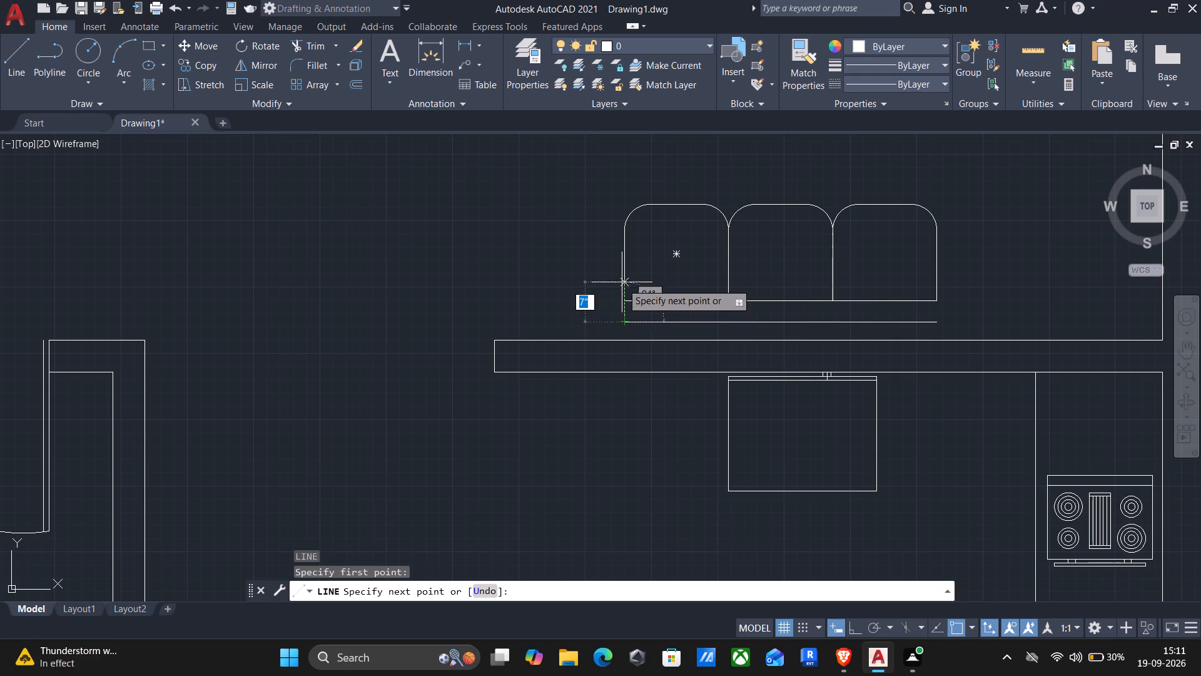
{"action": "left_click", "coordinate": [625, 248]}
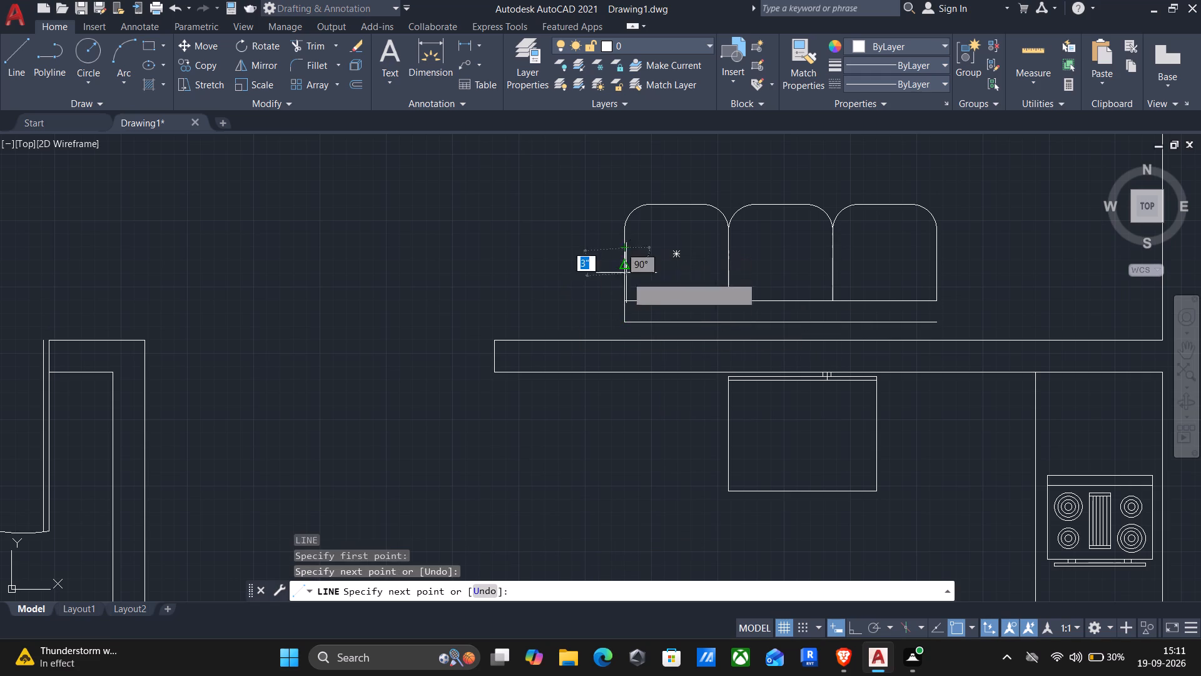
{"action": "key", "text": "Return"}
{"action": "key", "text": "Return"}
{"action": "left_click", "coordinate": [935, 320]}
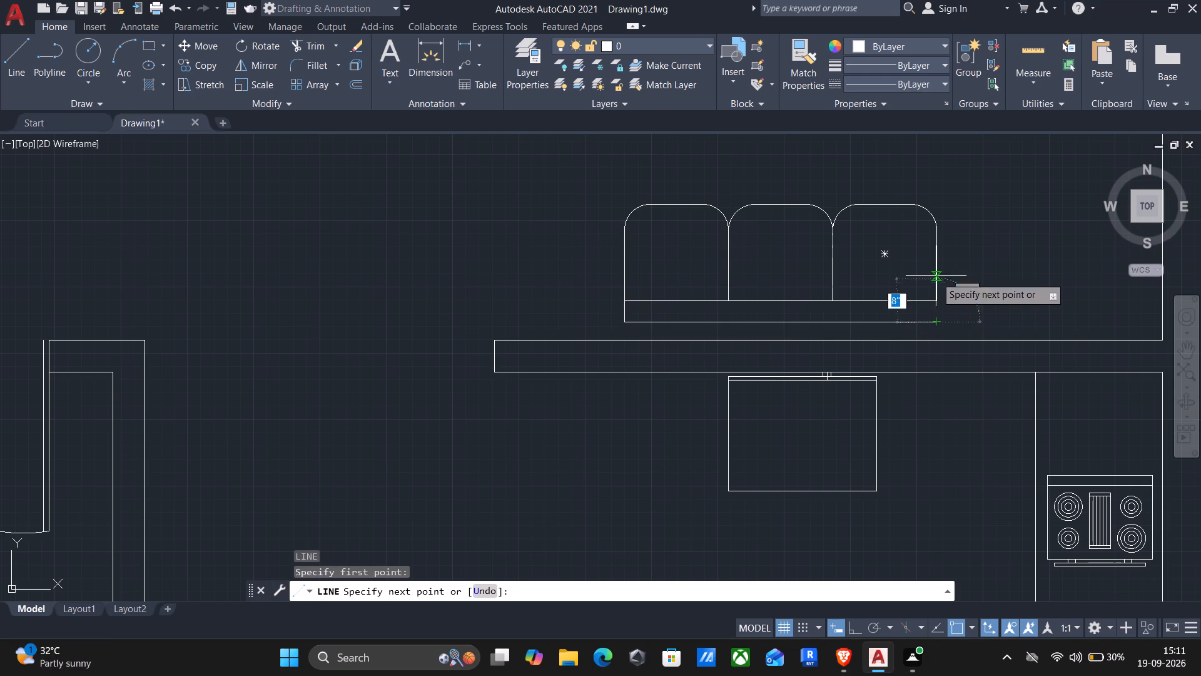
{"action": "left_click", "coordinate": [934, 253]}
{"action": "key", "text": "Return"}
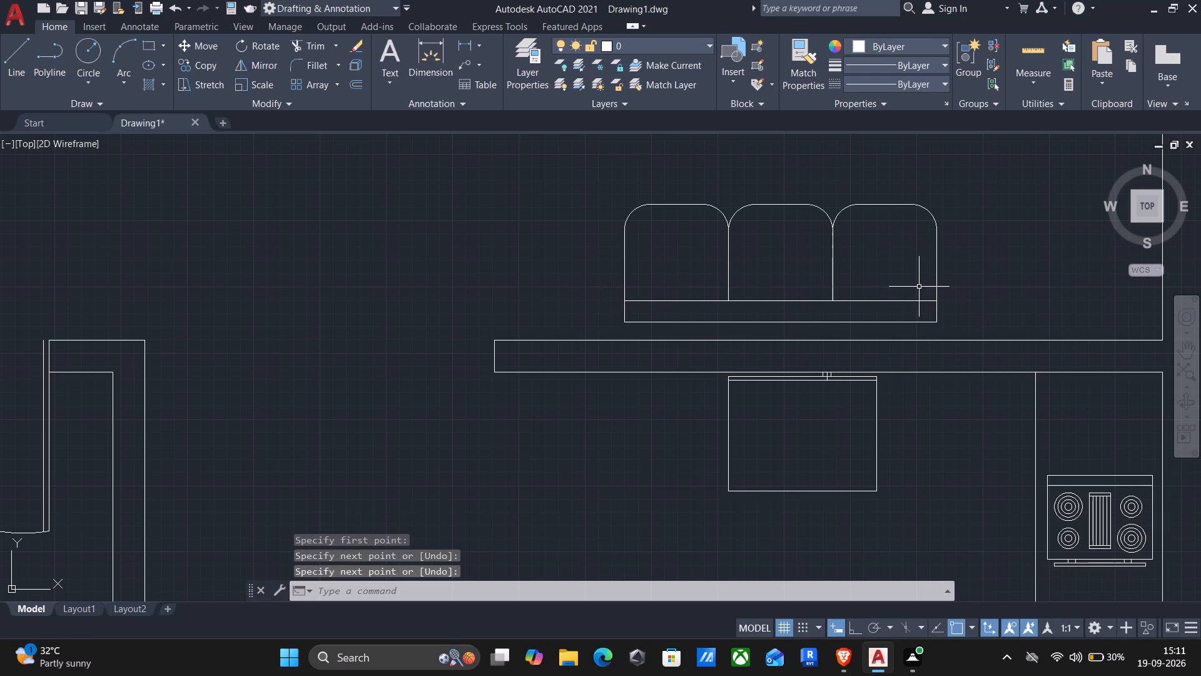
Offset the two vertical side lines 4" outward, one to the west and one to the east, for the armrests.
{"action": "key", "text": "o"}
{"action": "key", "text": "Return"}
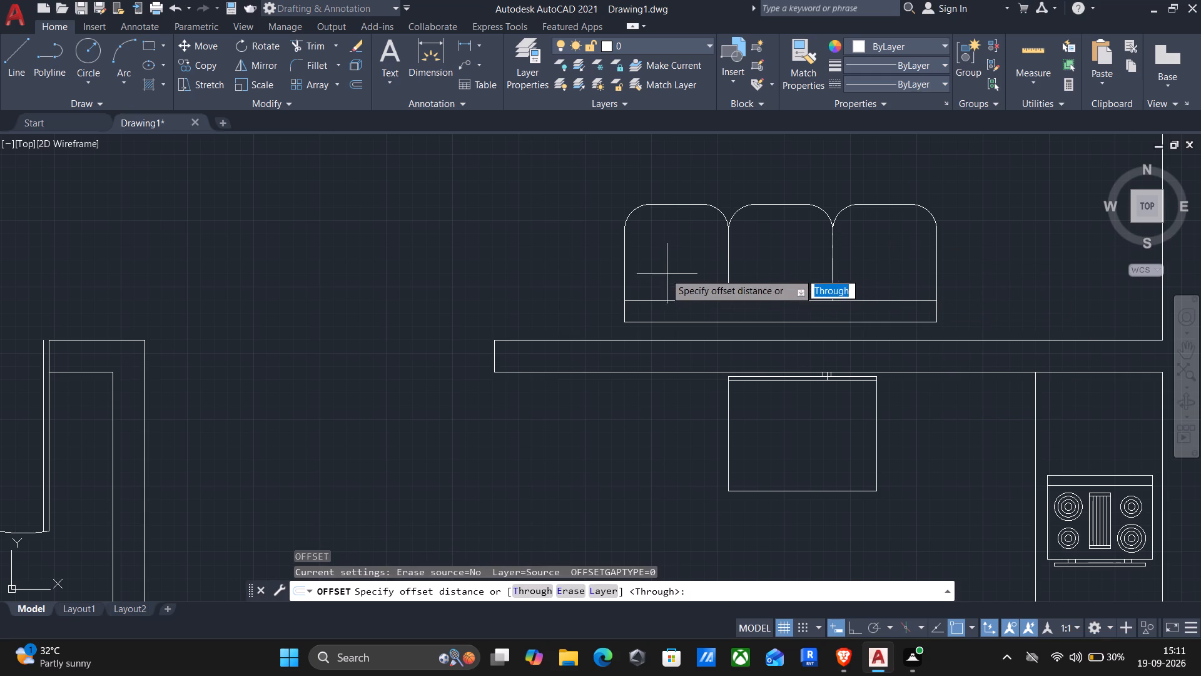
{"action": "left_click", "coordinate": [625, 274]}
{"action": "left_click", "coordinate": [580, 273]}
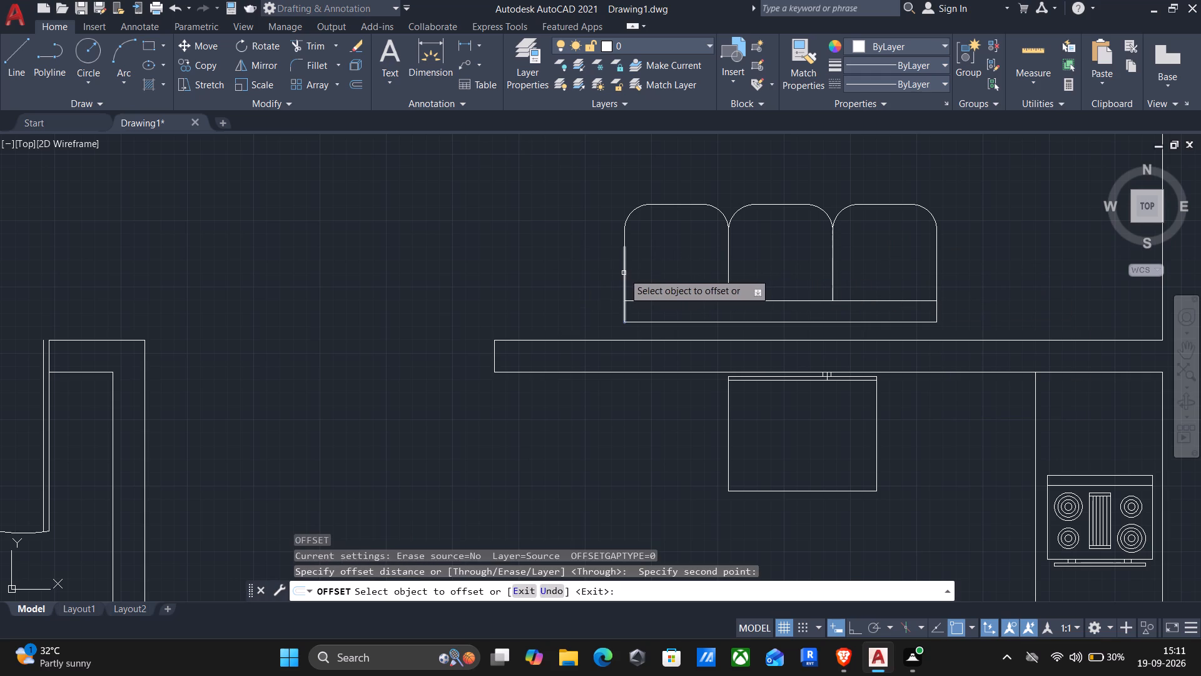
{"action": "left_click", "coordinate": [624, 273]}
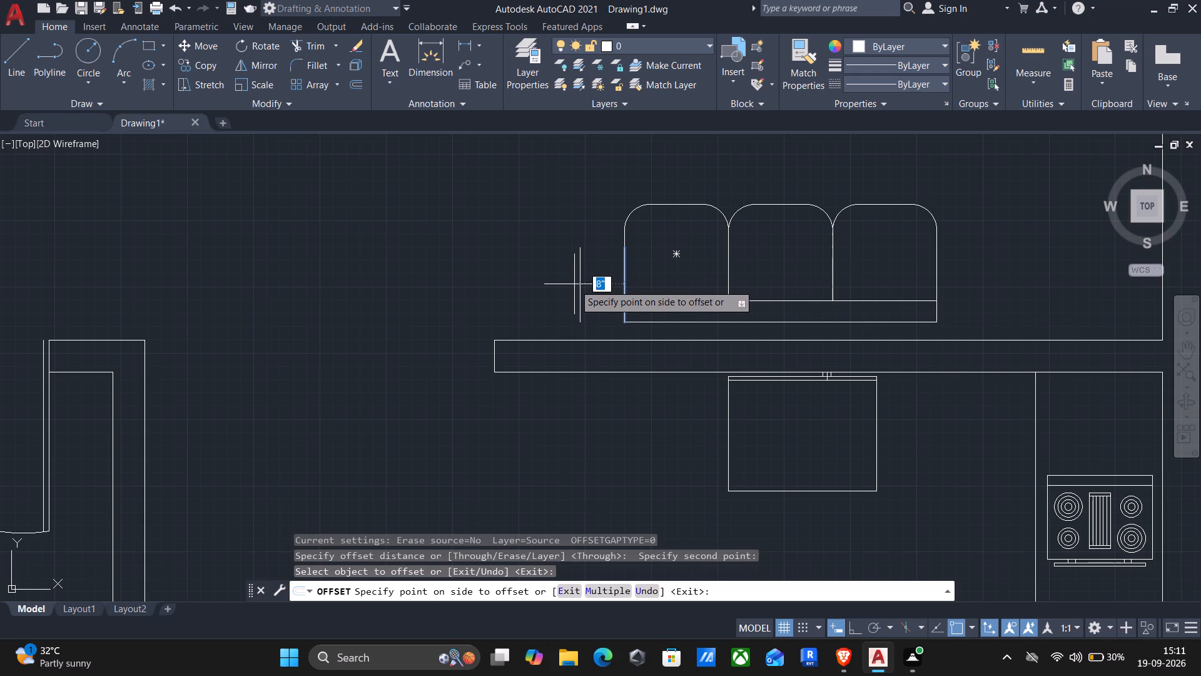
{"action": "type", "text": "4\""}
{"action": "key", "text": "Return"}
{"action": "left_click", "coordinate": [938, 271]}
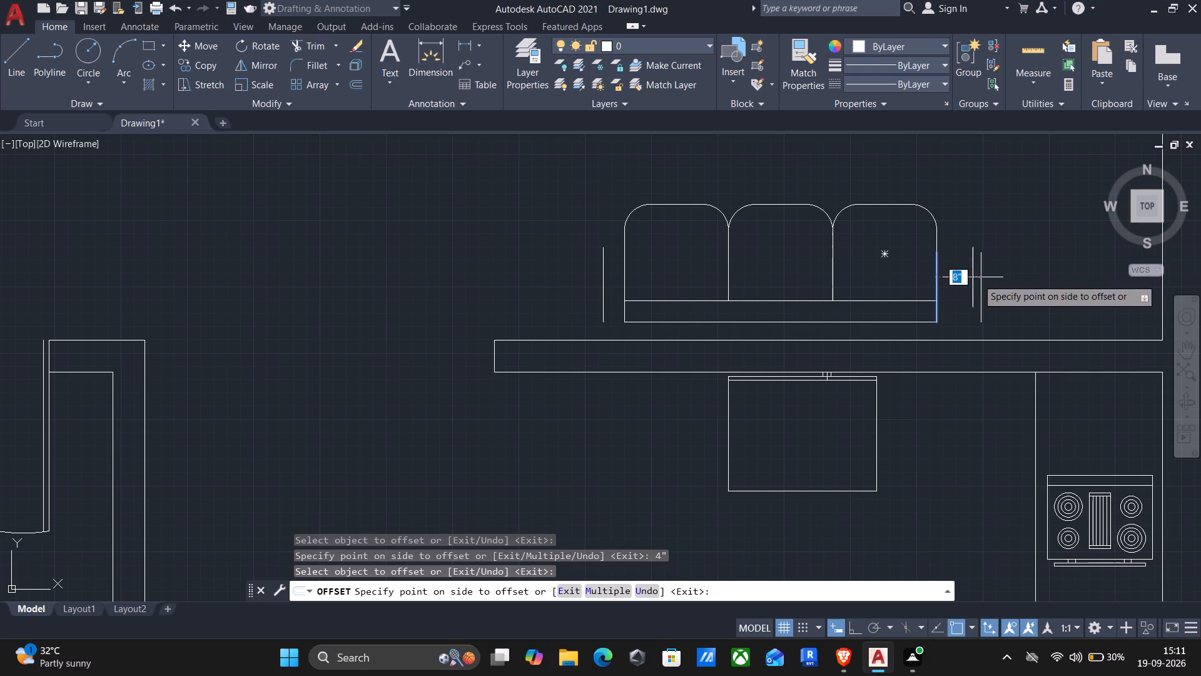
{"action": "key", "text": "4"}
{"action": "key", "text": "shift+quotedbl"}
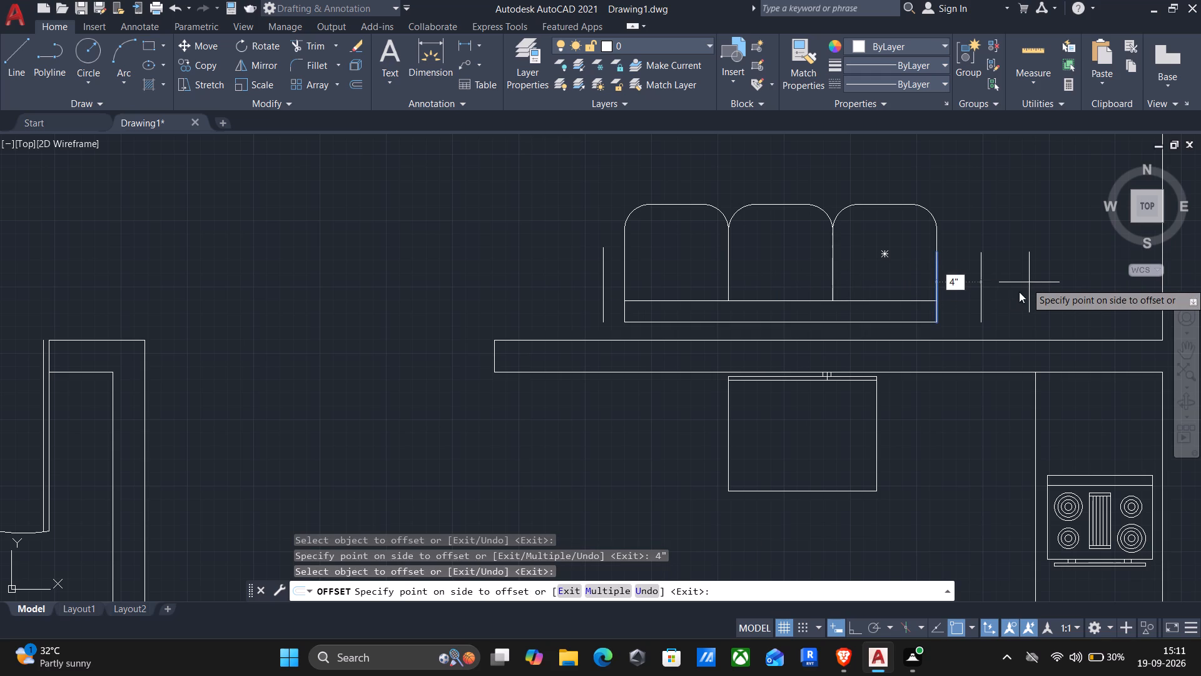
{"action": "key", "text": "Return"}
{"action": "key", "text": "Return"}
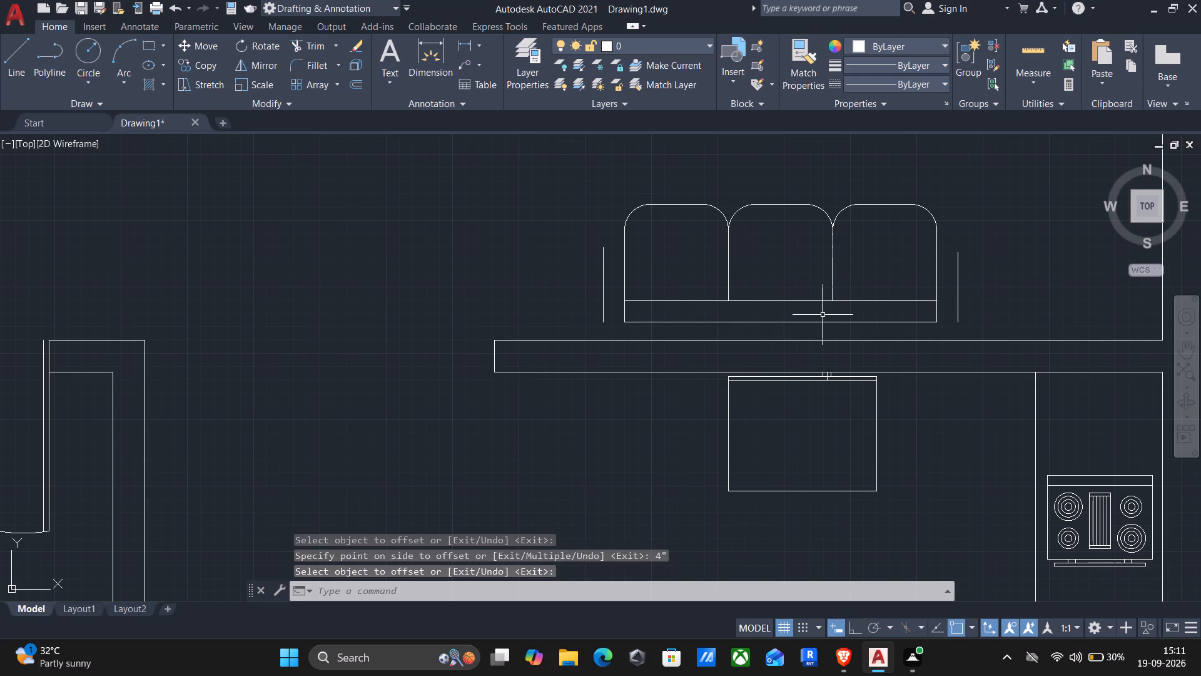
Join the sofa back's south line to both outer armrest lines with radius 0 fillets, forming square corners.
{"action": "key", "text": "f"}
{"action": "key", "text": "Return"}
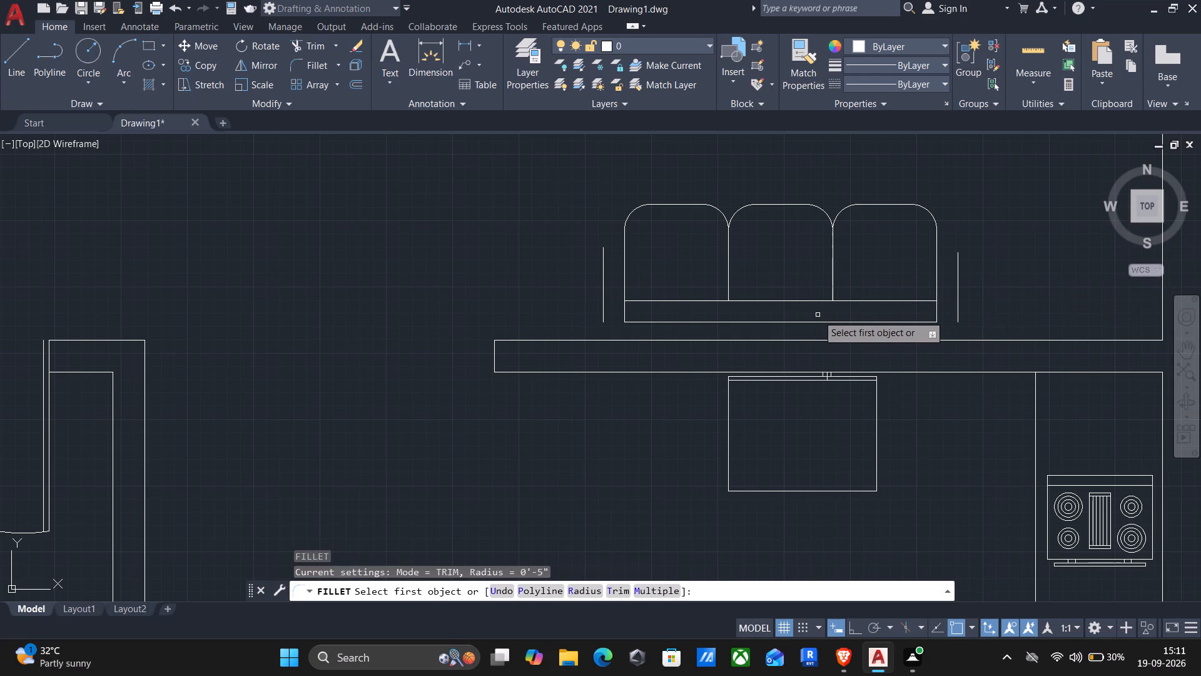
{"action": "key", "text": "r"}
{"action": "key", "text": "Return"}
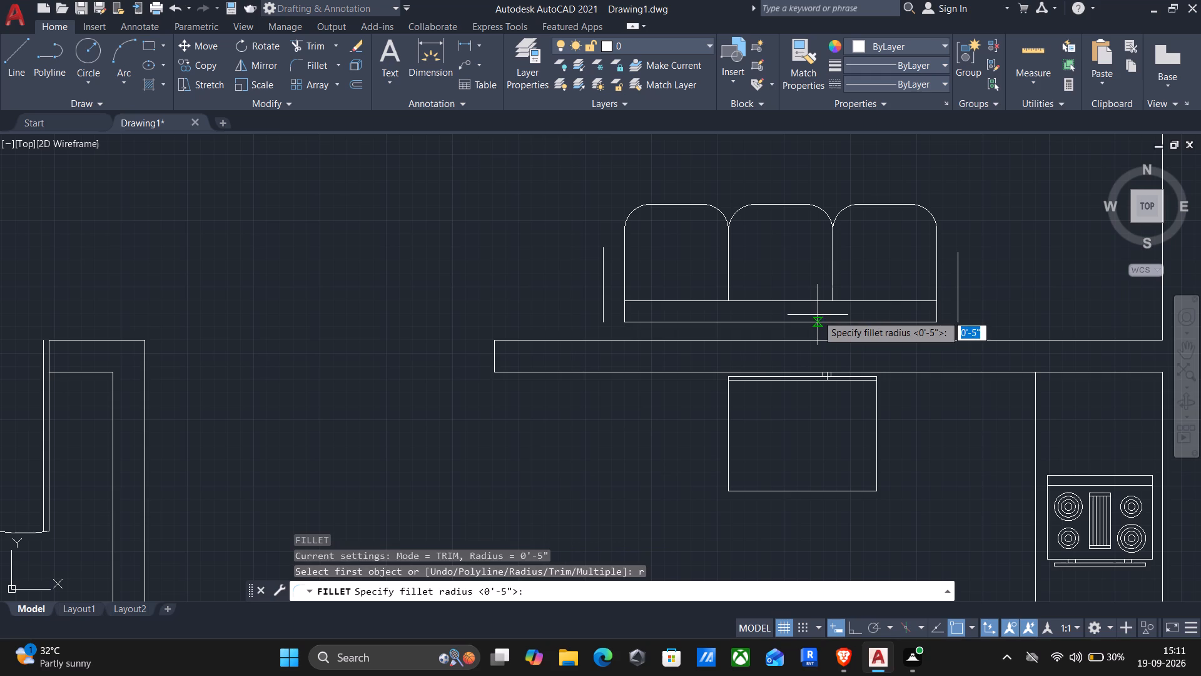
{"action": "key", "text": "0"}
{"action": "key", "text": "Return"}
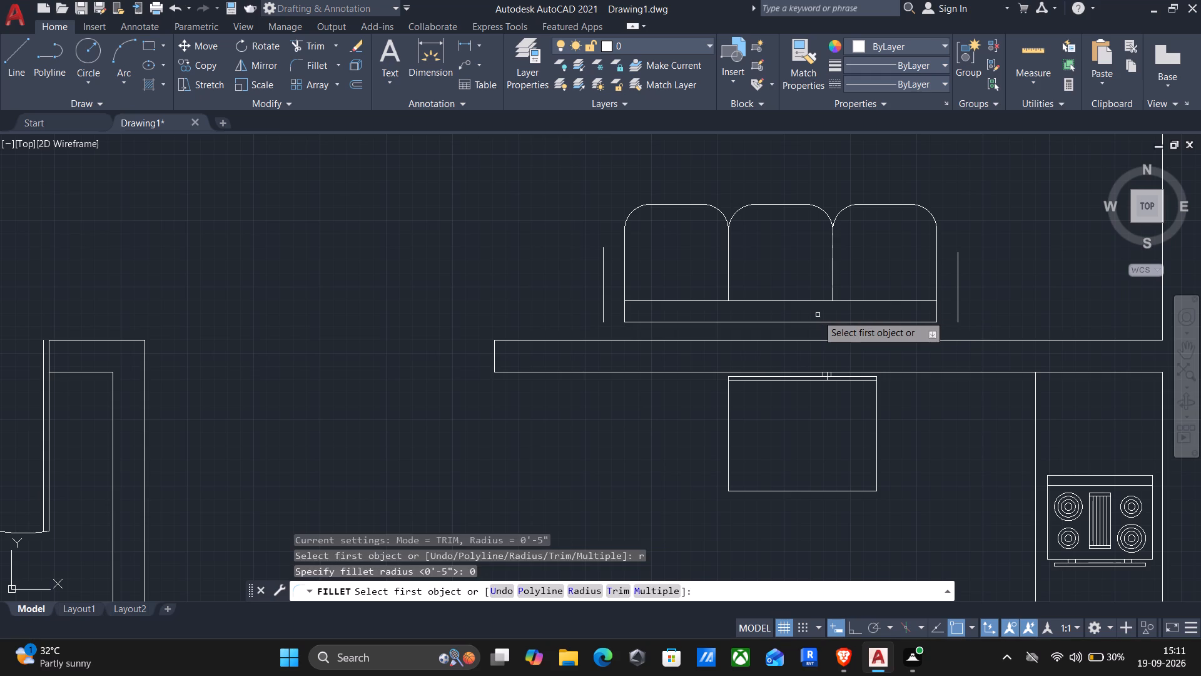
{"action": "left_click", "coordinate": [664, 323]}
{"action": "left_click", "coordinate": [603, 292]}
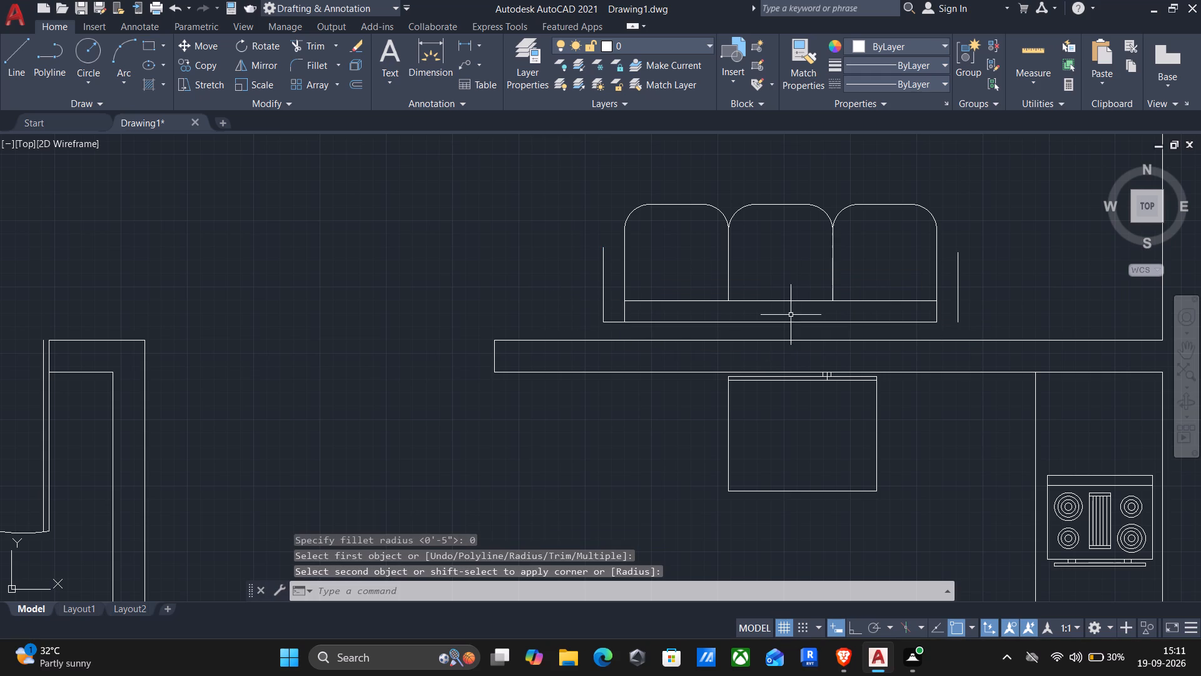
{"action": "key", "text": "Return"}
{"action": "left_click", "coordinate": [912, 322]}
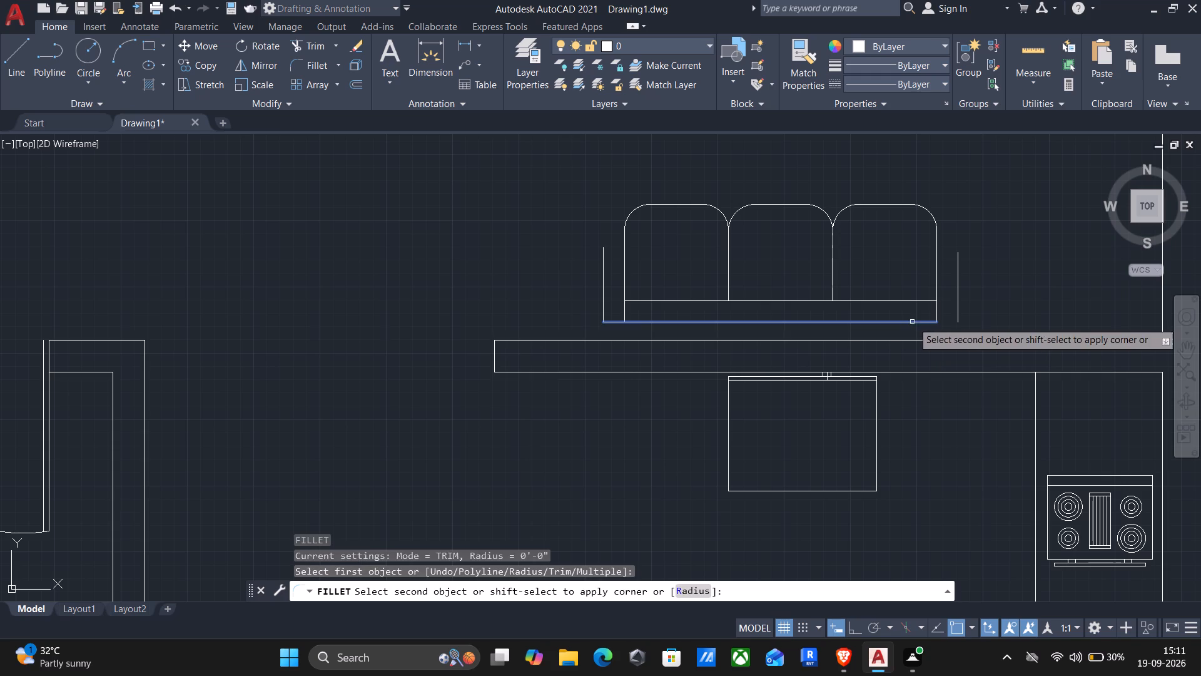
{"action": "left_click", "coordinate": [956, 302]}
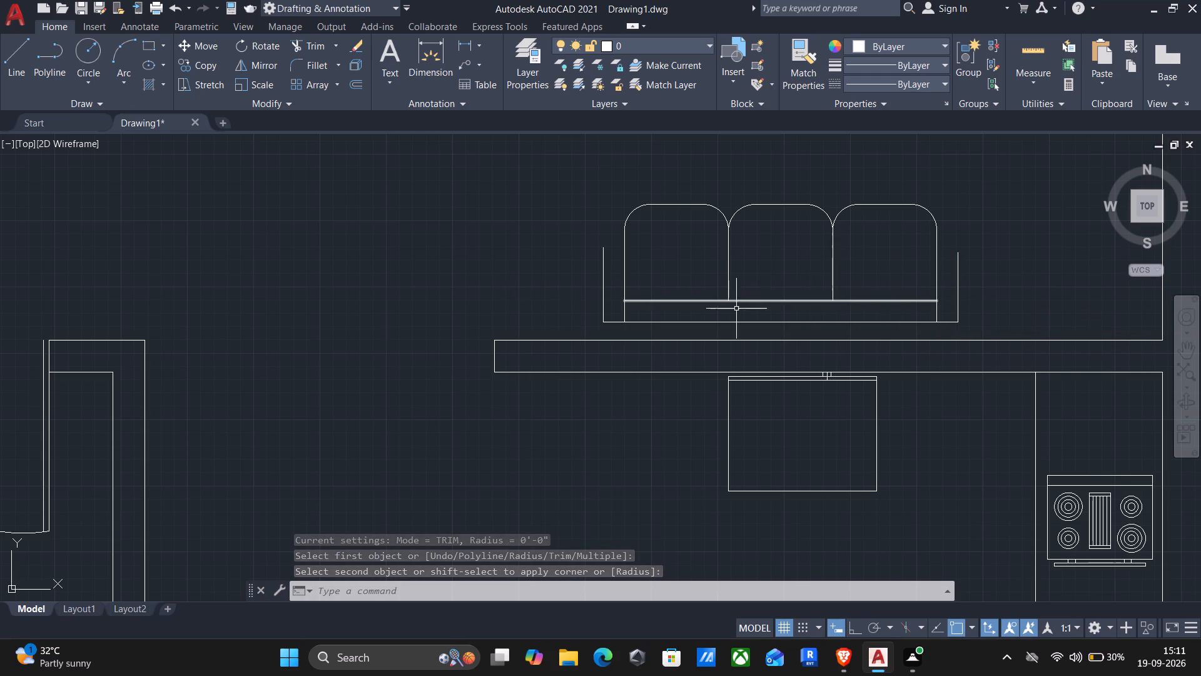
Trim the short vertical segments between the seats' southwest and southeast corners and the sofa back's south line.
{"action": "type", "text": "tr"}
{"action": "key", "text": "Return"}
{"action": "scroll", "coordinate": [632, 317], "scroll_direction": "up", "scroll_amount": 2}
{"action": "left_click_drag", "start_coordinate": [634, 306], "coordinate": [591, 302]}
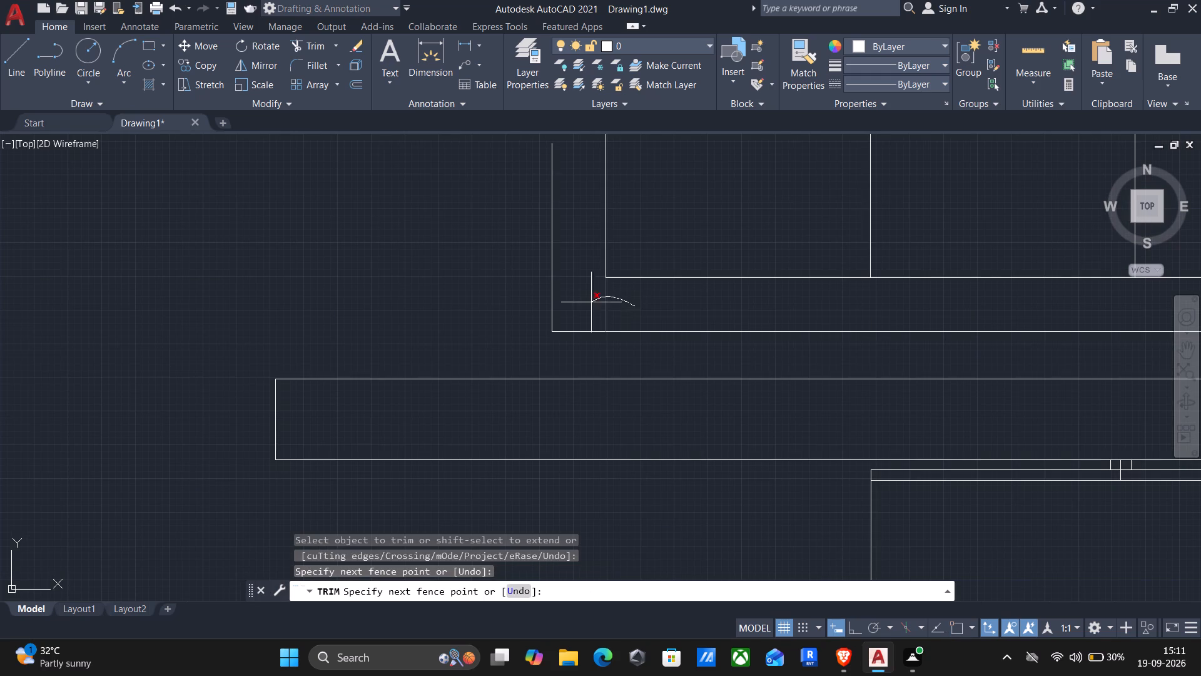
{"action": "left_click_drag", "start_coordinate": [591, 302], "coordinate": [586, 302]}
{"action": "scroll", "coordinate": [586, 302], "scroll_direction": "down", "scroll_amount": 2}
{"action": "scroll", "coordinate": [889, 309], "scroll_direction": "up", "scroll_amount": 2}
{"action": "left_click_drag", "start_coordinate": [898, 299], "coordinate": [920, 295]}
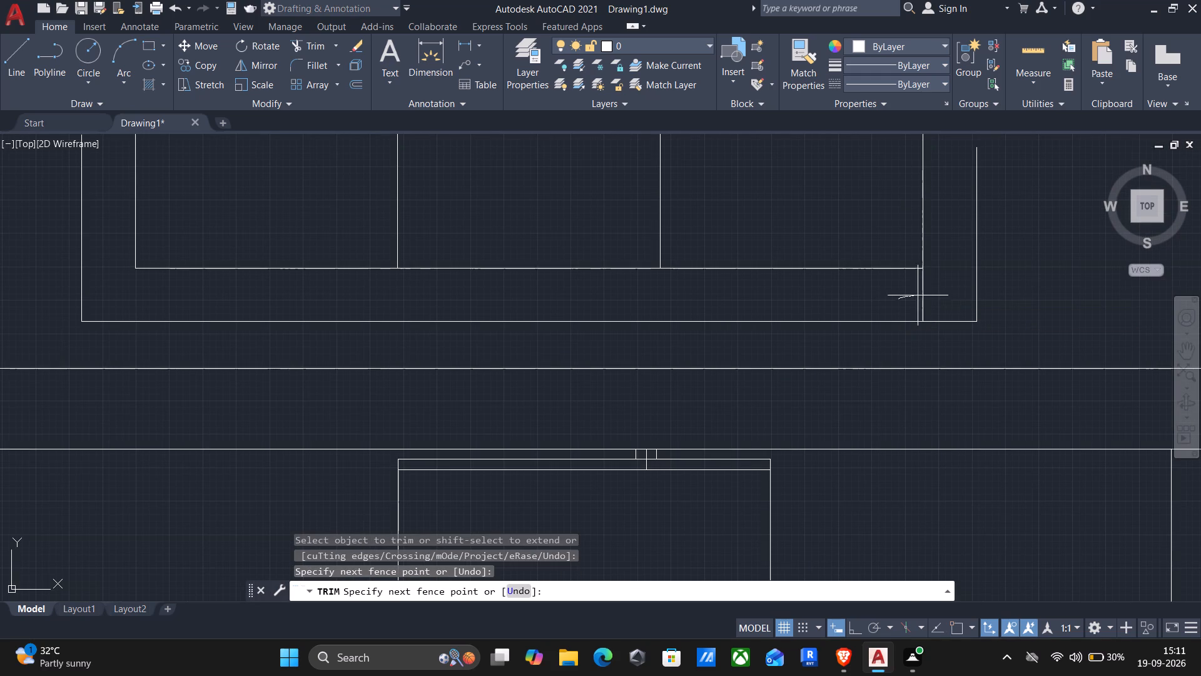
{"action": "left_click_drag", "start_coordinate": [920, 295], "coordinate": [963, 260]}
{"action": "scroll", "coordinate": [961, 264], "scroll_direction": "down", "scroll_amount": 2}
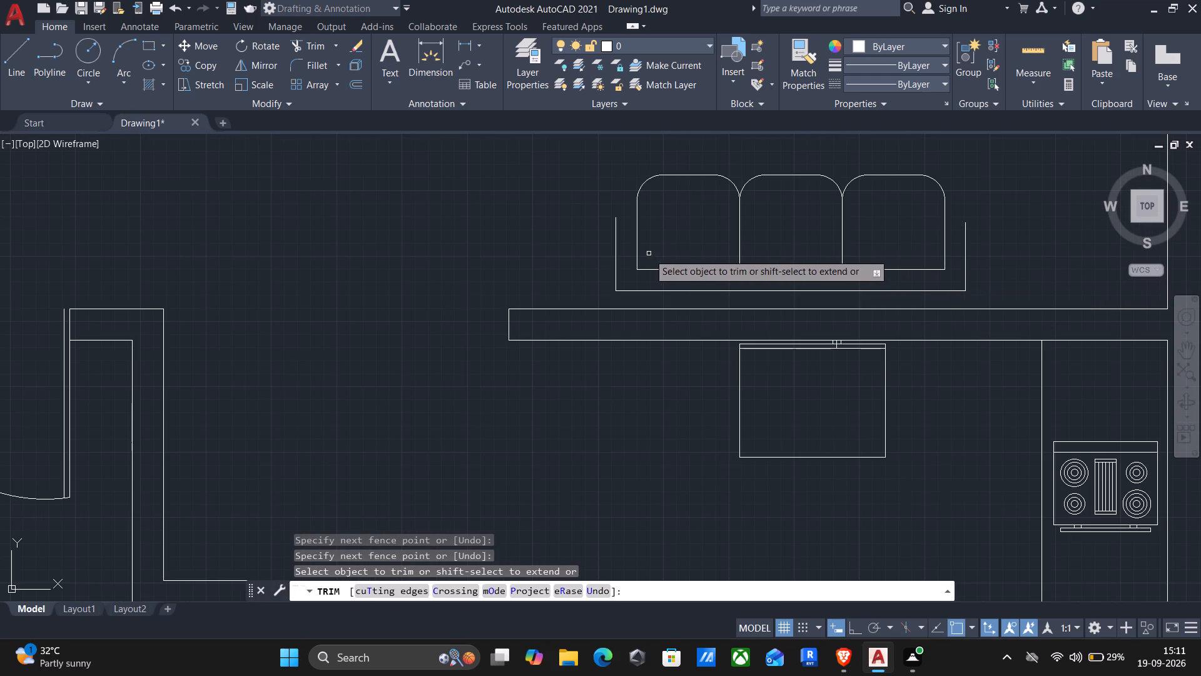
{"action": "key", "text": "Escape"}
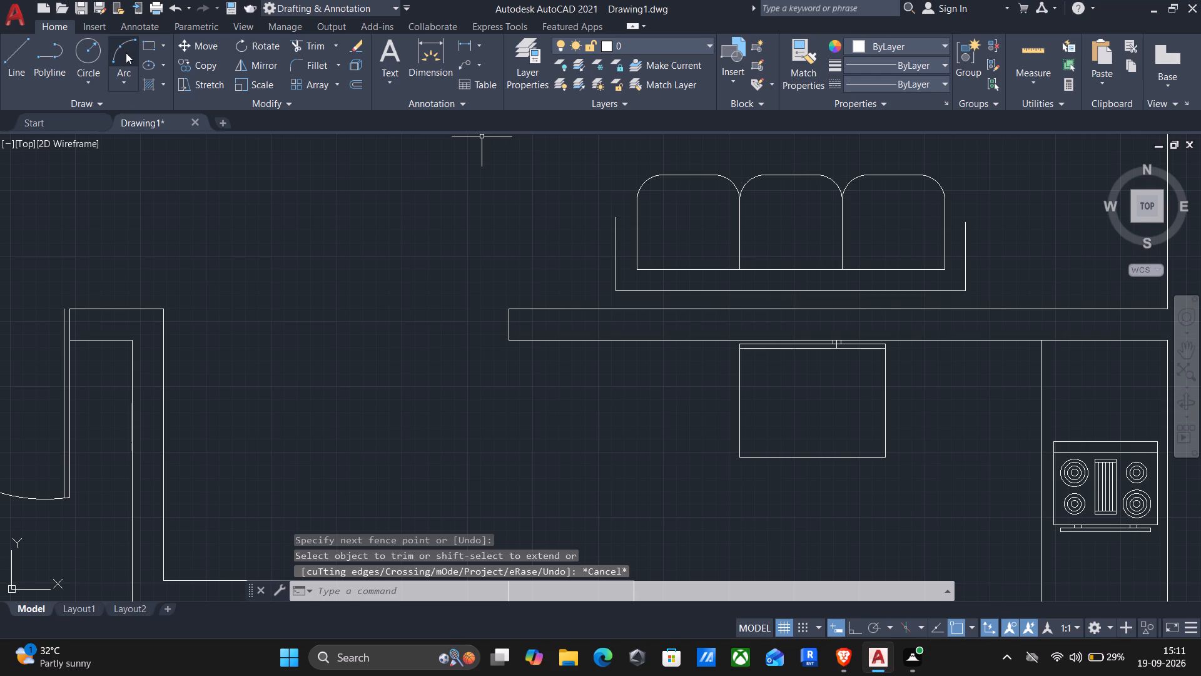
Draw a three-point arc capping the west armrest, from its outer line's north end over to the west seat's side.
{"action": "left_click", "coordinate": [123, 54]}
{"action": "scroll", "coordinate": [657, 255], "scroll_direction": "up", "scroll_amount": 2}
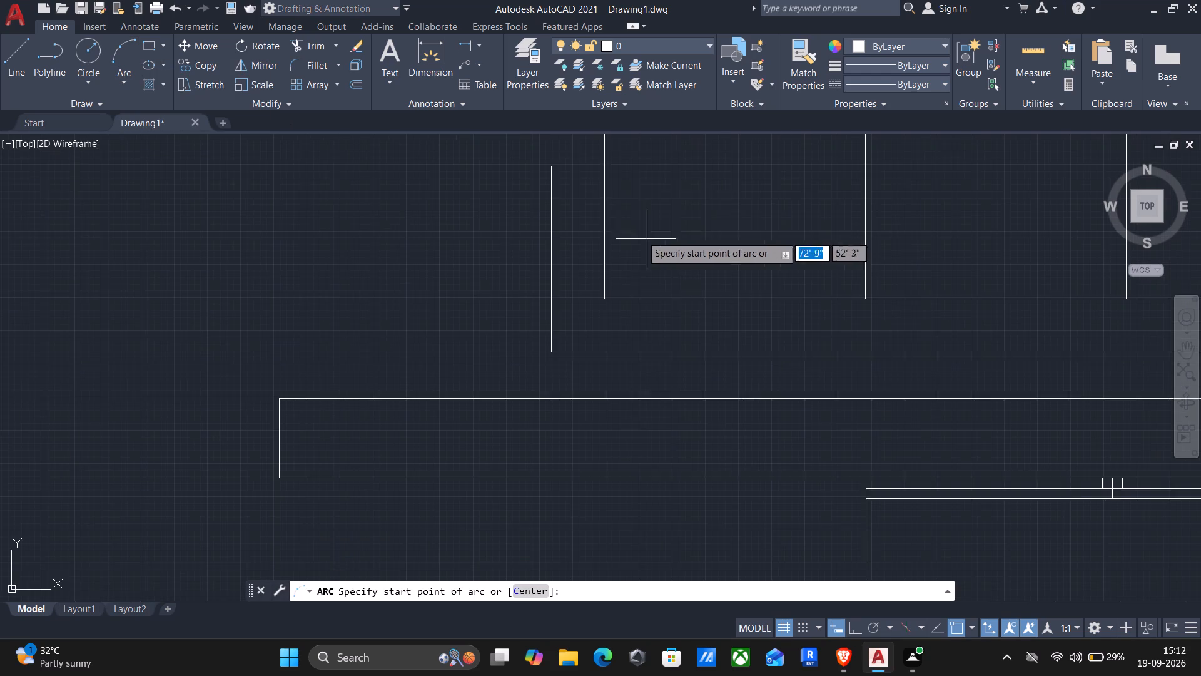
{"action": "scroll", "coordinate": [557, 172], "scroll_direction": "down", "scroll_amount": 1}
{"action": "left_click", "coordinate": [550, 176]}
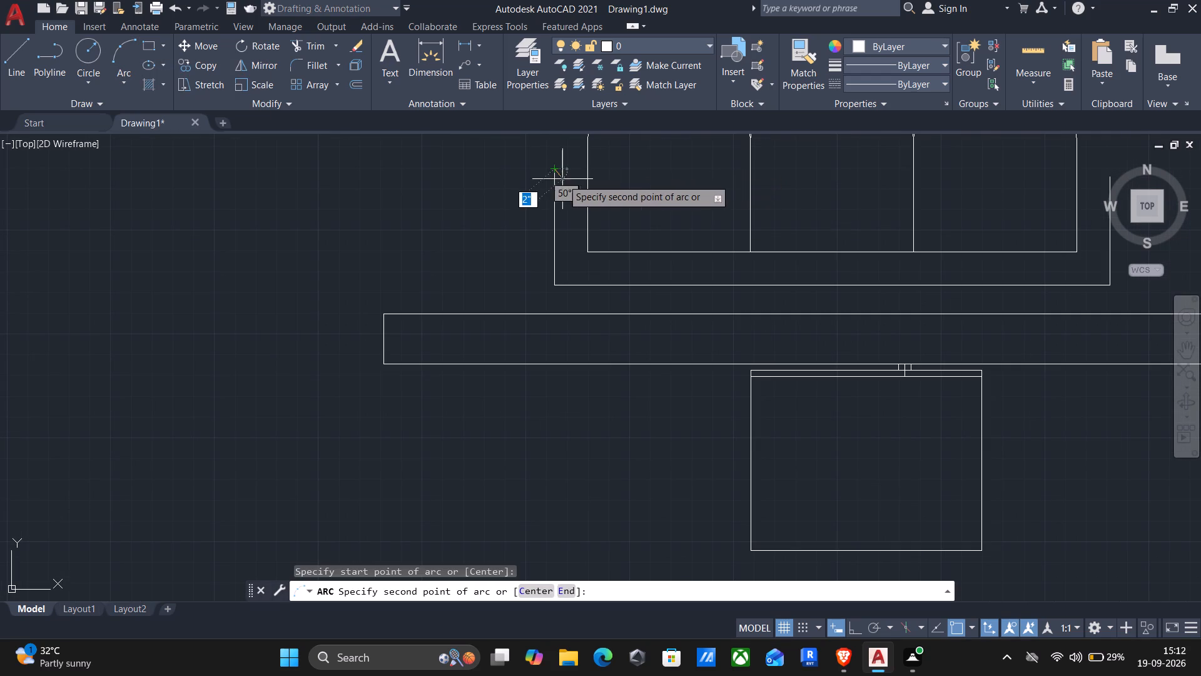
{"action": "left_click", "coordinate": [587, 172]}
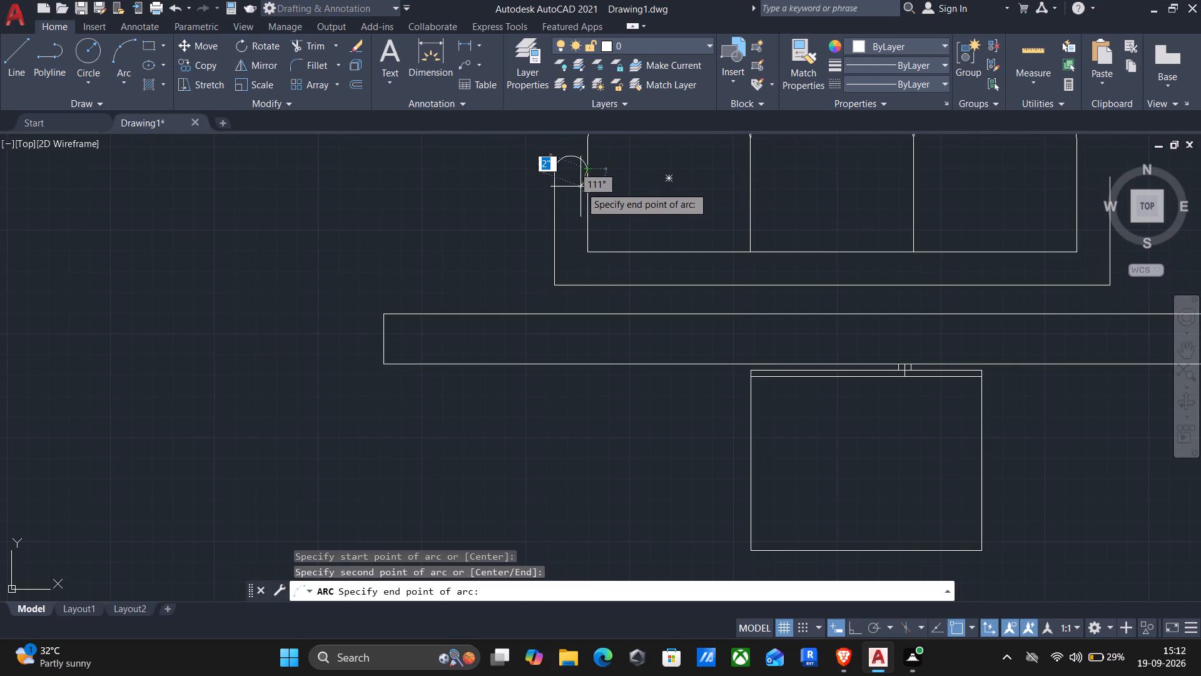
{"action": "left_click", "coordinate": [580, 187]}
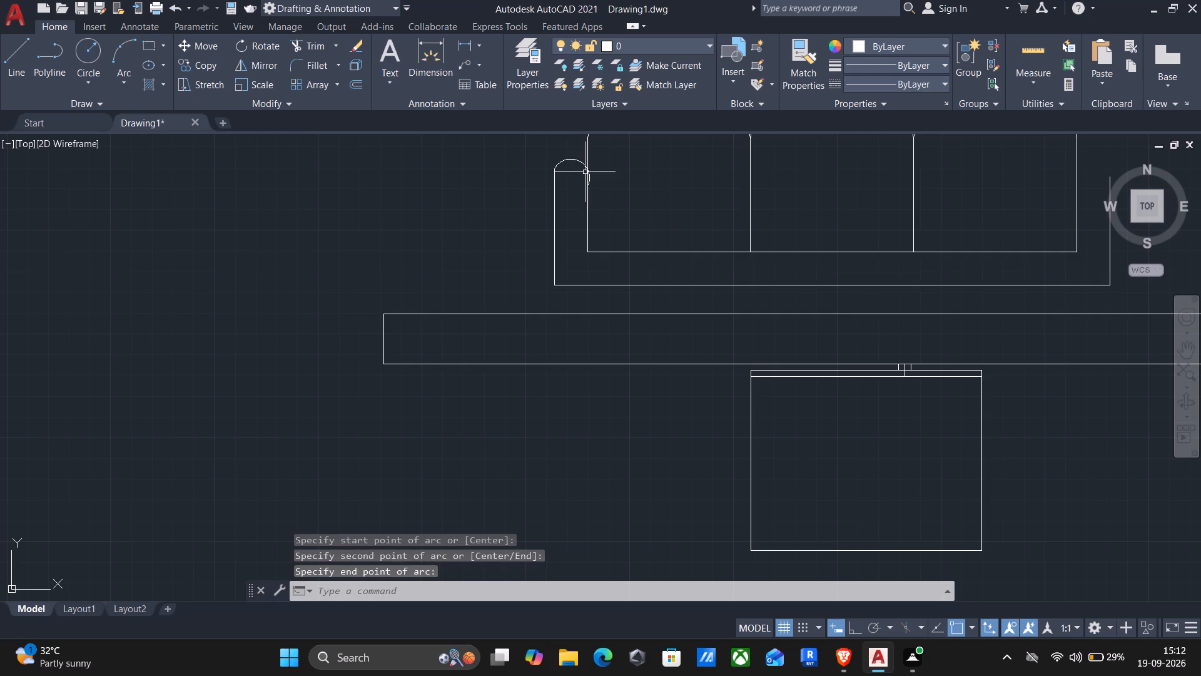
Trim the part of the west armrest's arc that extends past the seat's west side.
{"action": "type", "text": "tr"}
{"action": "scroll", "coordinate": [592, 184], "scroll_direction": "up", "scroll_amount": 2}
{"action": "key", "text": "Return"}
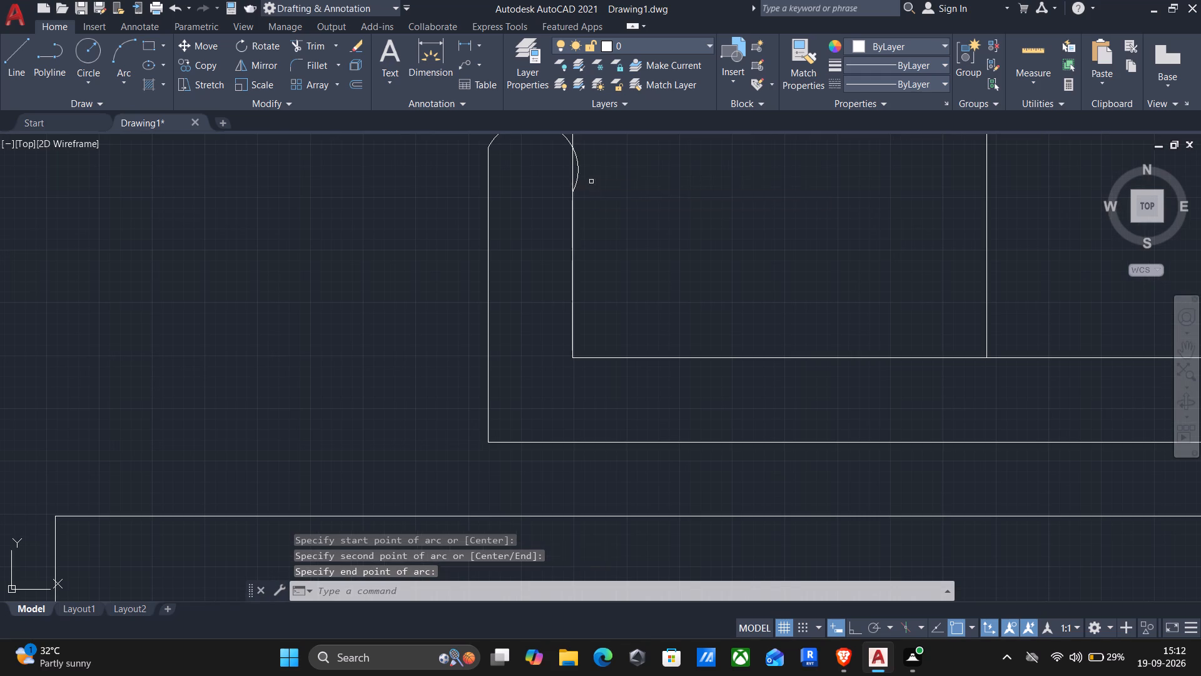
{"action": "left_click", "coordinate": [575, 177]}
{"action": "scroll", "coordinate": [600, 188], "scroll_direction": "down", "scroll_amount": 2}
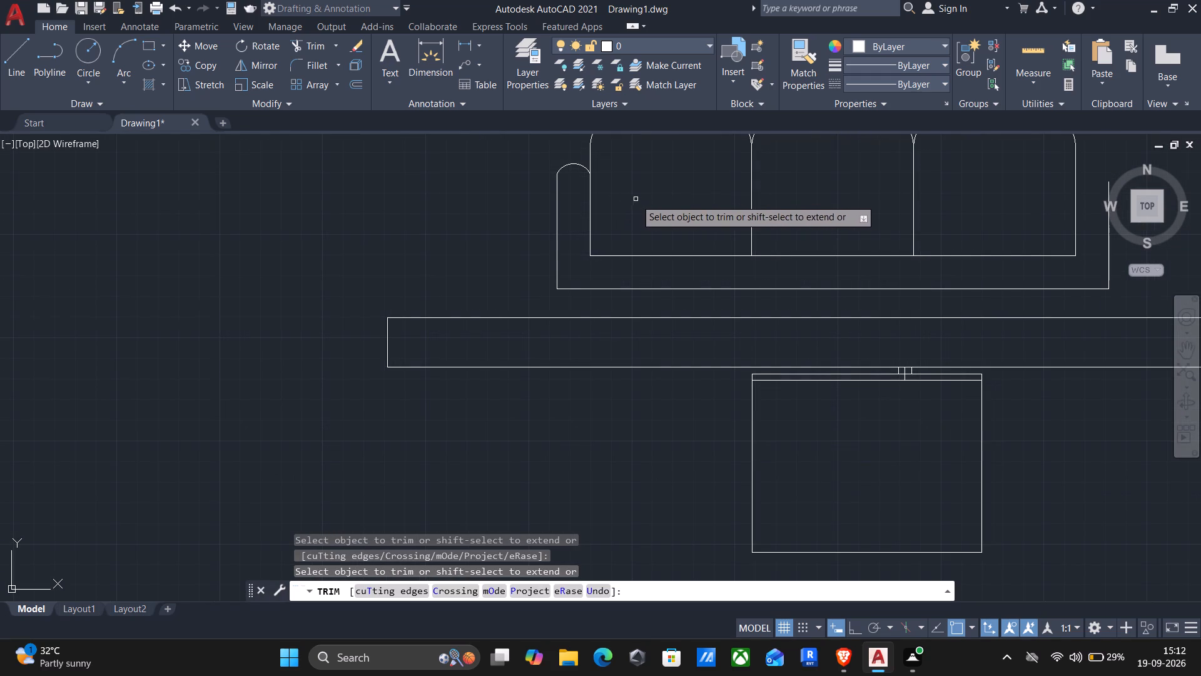
{"action": "key", "text": "Escape"}
Draw a three-point arc capping the east armrest, from its outer line's north end through the east seat's side.
{"action": "scroll", "coordinate": [653, 212], "scroll_direction": "down", "scroll_amount": 1}
{"action": "middle_click_drag", "start_coordinate": [731, 215], "coordinate": [674, 221]}
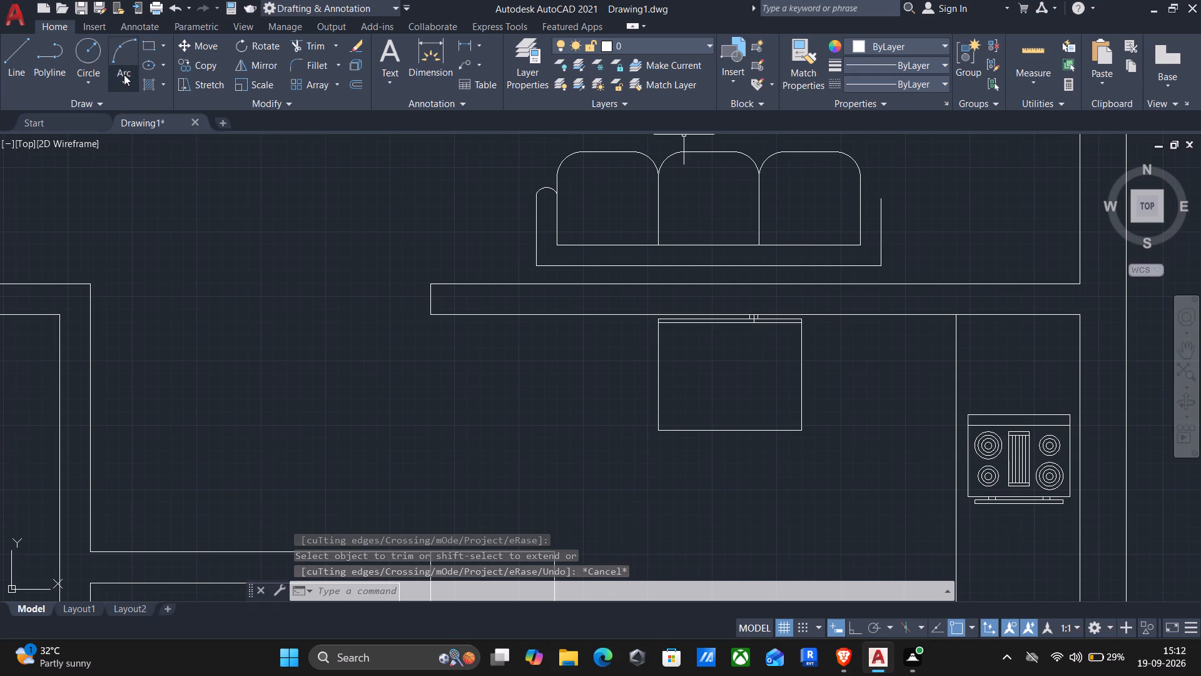
{"action": "left_click", "coordinate": [119, 48]}
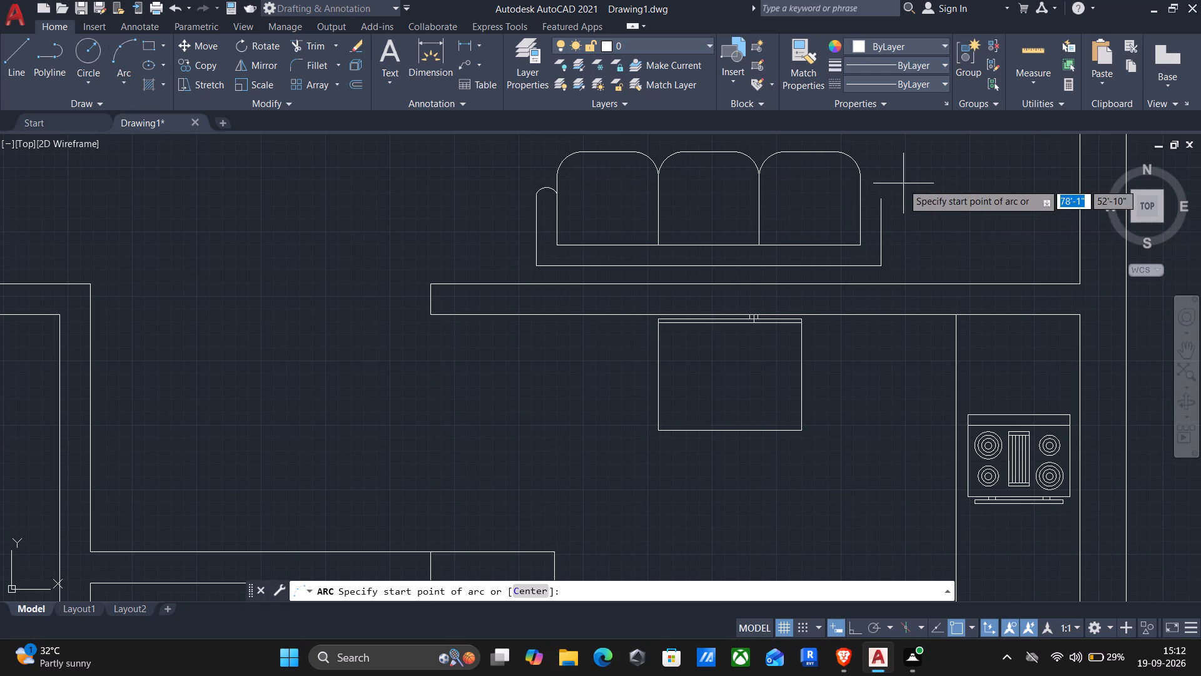
{"action": "scroll", "coordinate": [891, 193], "scroll_direction": "up", "scroll_amount": 1}
{"action": "left_click", "coordinate": [875, 205]}
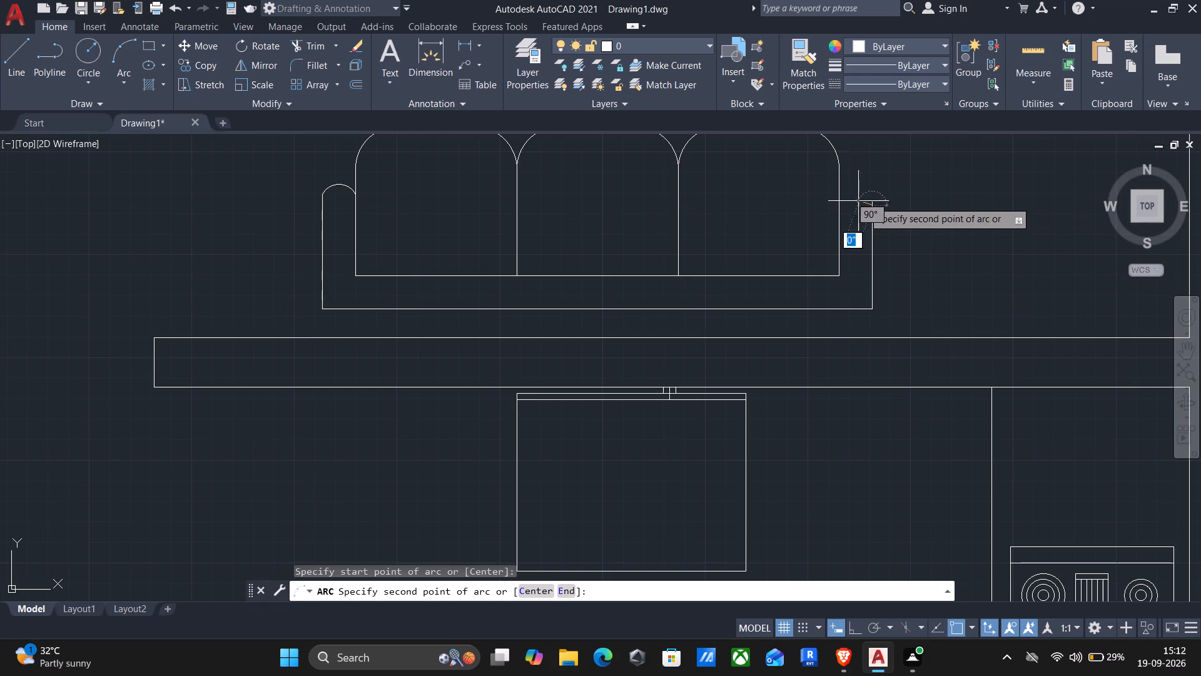
{"action": "left_click", "coordinate": [838, 202]}
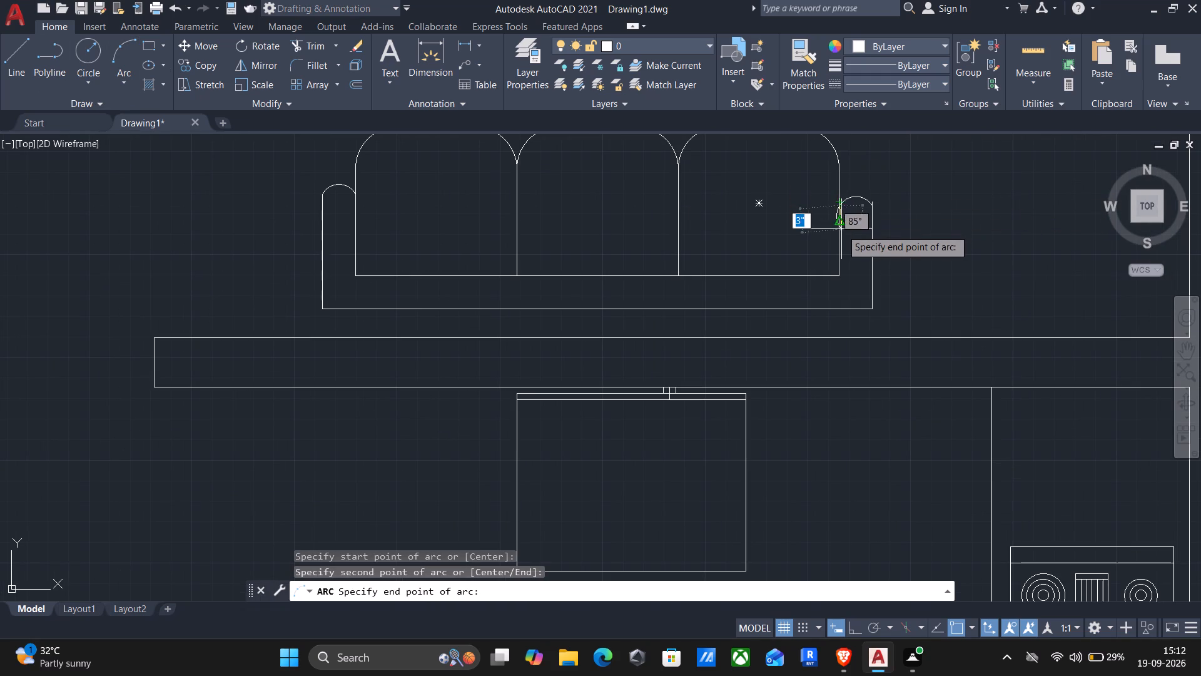
{"action": "left_click", "coordinate": [848, 225]}
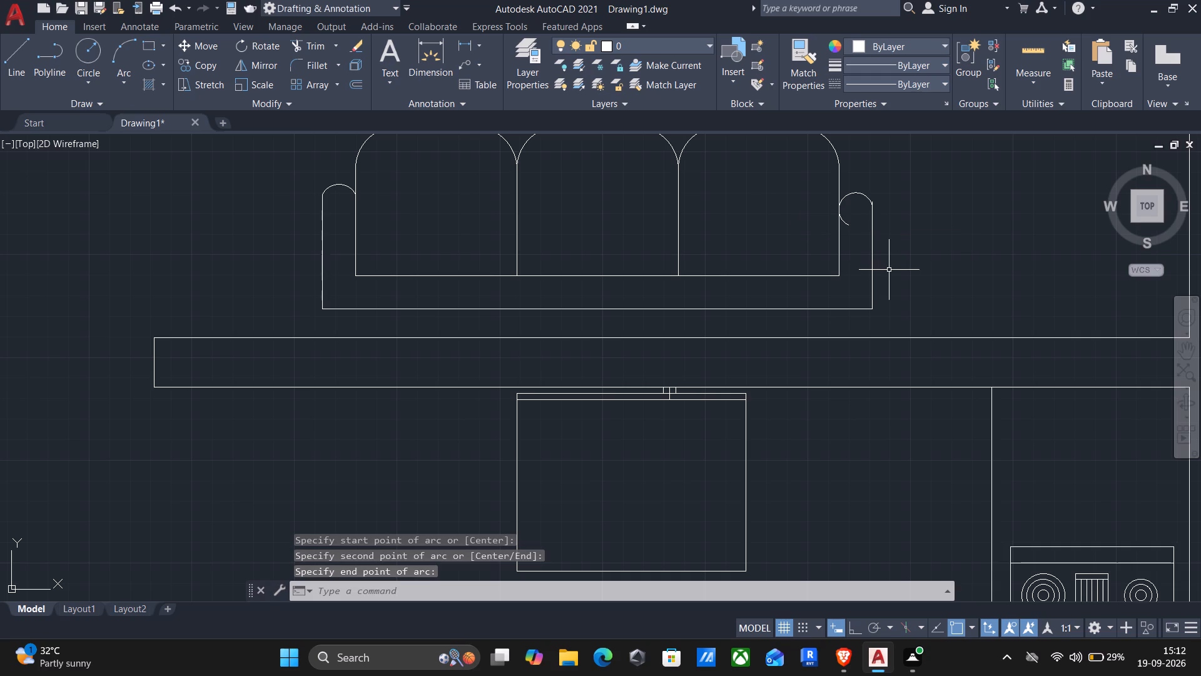
Trim the part of the east armrest's arc that extends past the east seat's side.
{"action": "type", "text": "tr"}
{"action": "key", "text": "Return"}
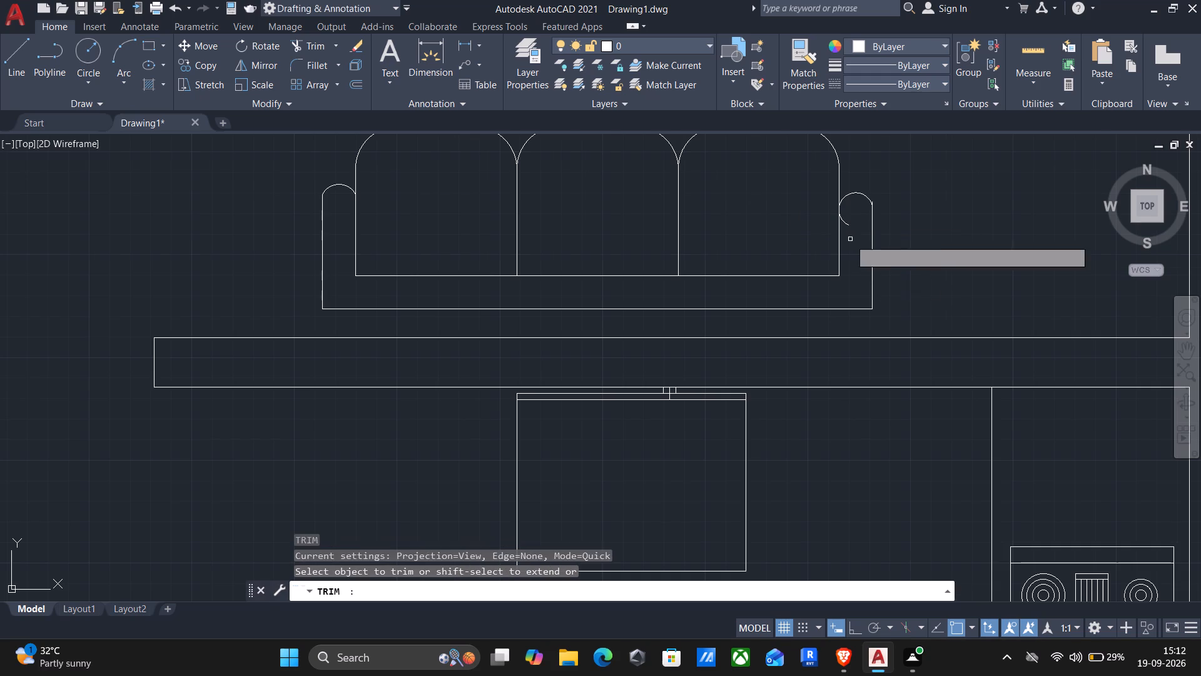
{"action": "scroll", "coordinate": [846, 234], "scroll_direction": "up", "scroll_amount": 1}
{"action": "left_click", "coordinate": [842, 218]}
{"action": "scroll", "coordinate": [884, 185], "scroll_direction": "up", "scroll_amount": 2}
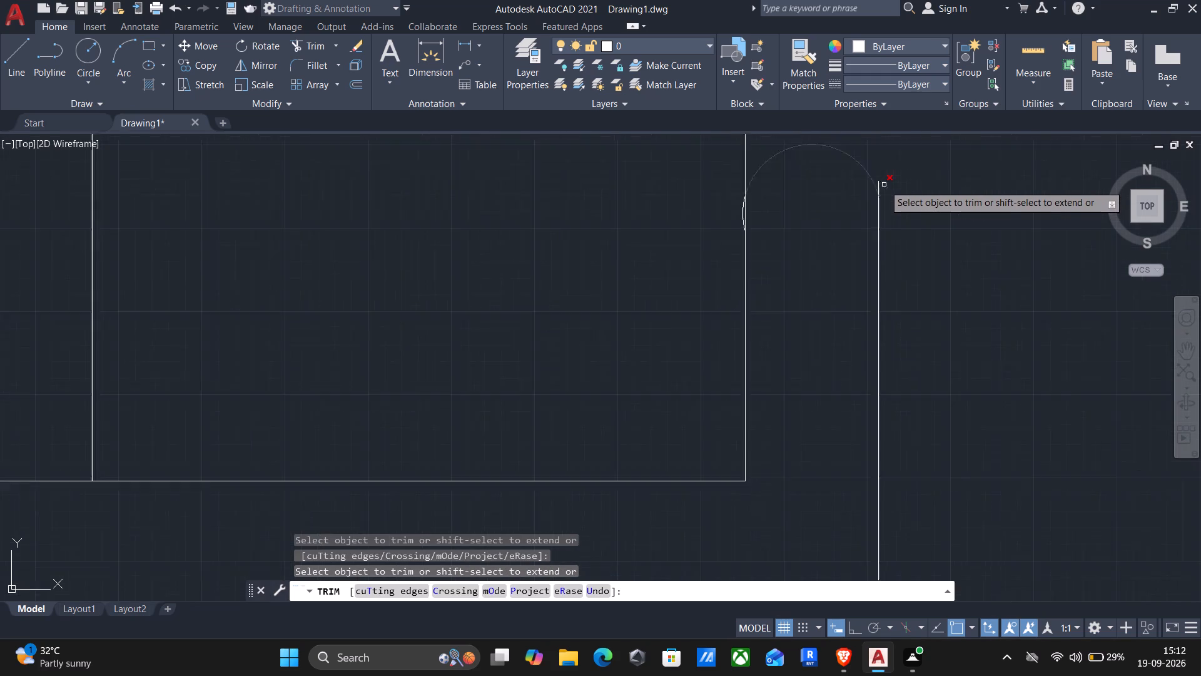
{"action": "scroll", "coordinate": [884, 185], "scroll_direction": "up", "scroll_amount": 3}
{"action": "left_click_drag", "start_coordinate": [857, 174], "coordinate": [877, 215]}
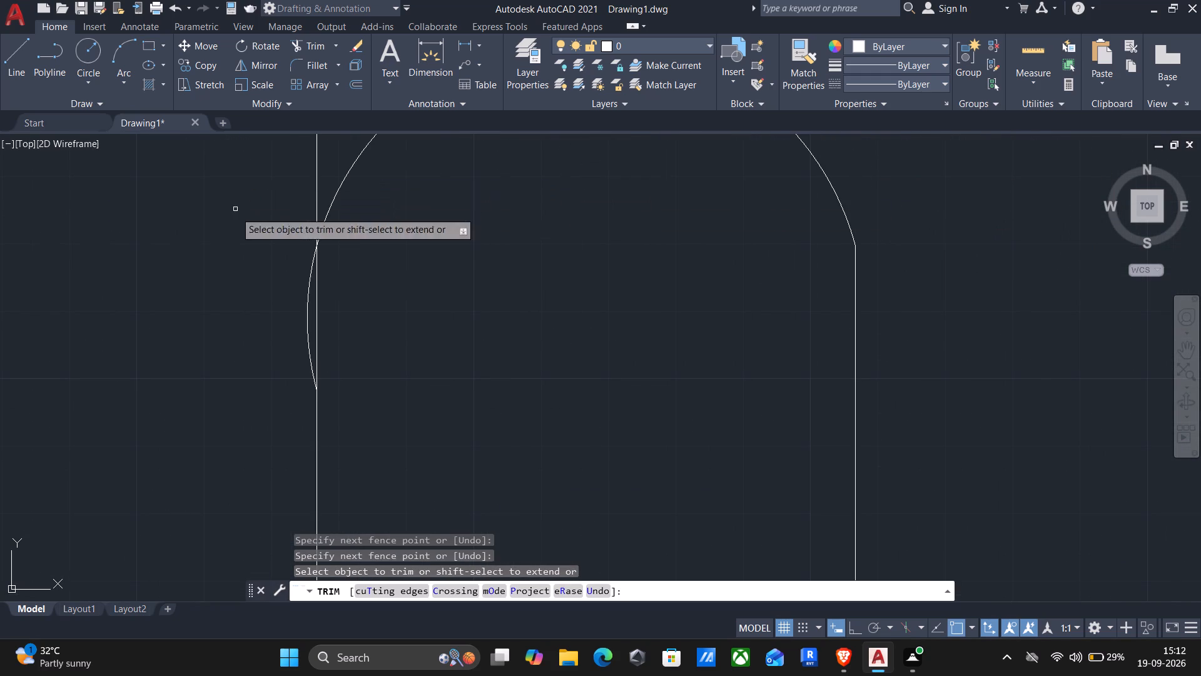
{"action": "left_click", "coordinate": [312, 290]}
{"action": "left_click", "coordinate": [265, 284]}
{"action": "scroll", "coordinate": [278, 293], "scroll_direction": "down", "scroll_amount": 6}
{"action": "middle_click_drag", "start_coordinate": [245, 329], "coordinate": [641, 247]}
{"action": "scroll", "coordinate": [649, 248], "scroll_direction": "down", "scroll_amount": 2}
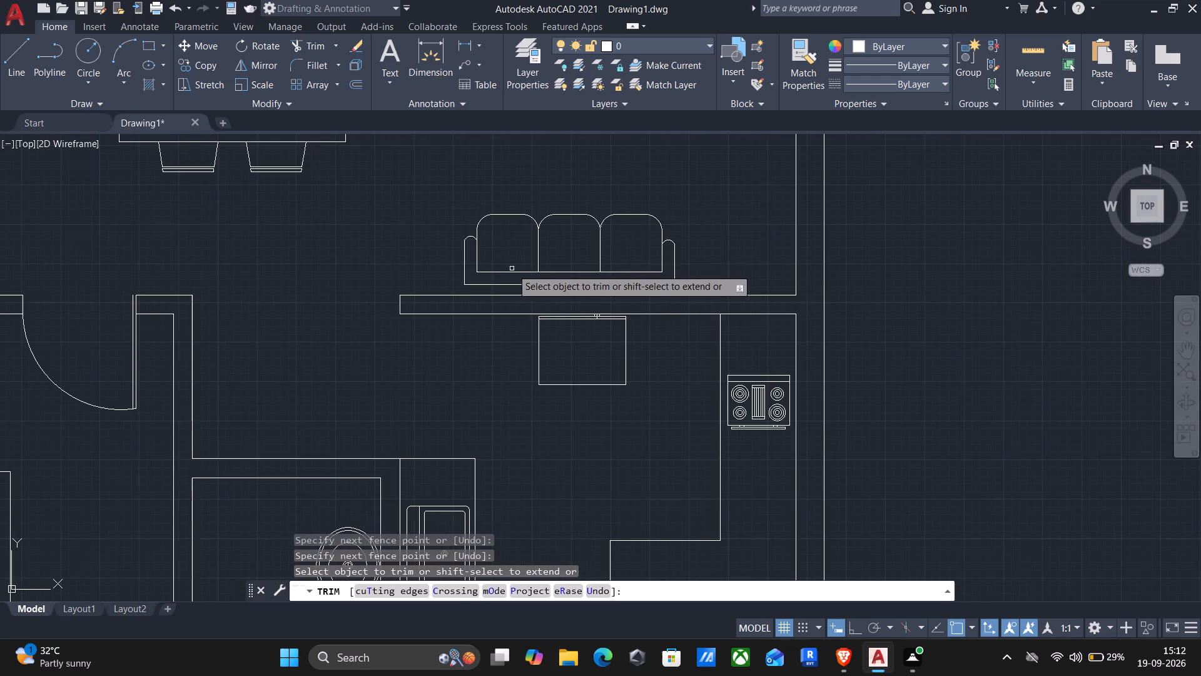
{"action": "middle_click_drag", "start_coordinate": [410, 225], "coordinate": [567, 270]}
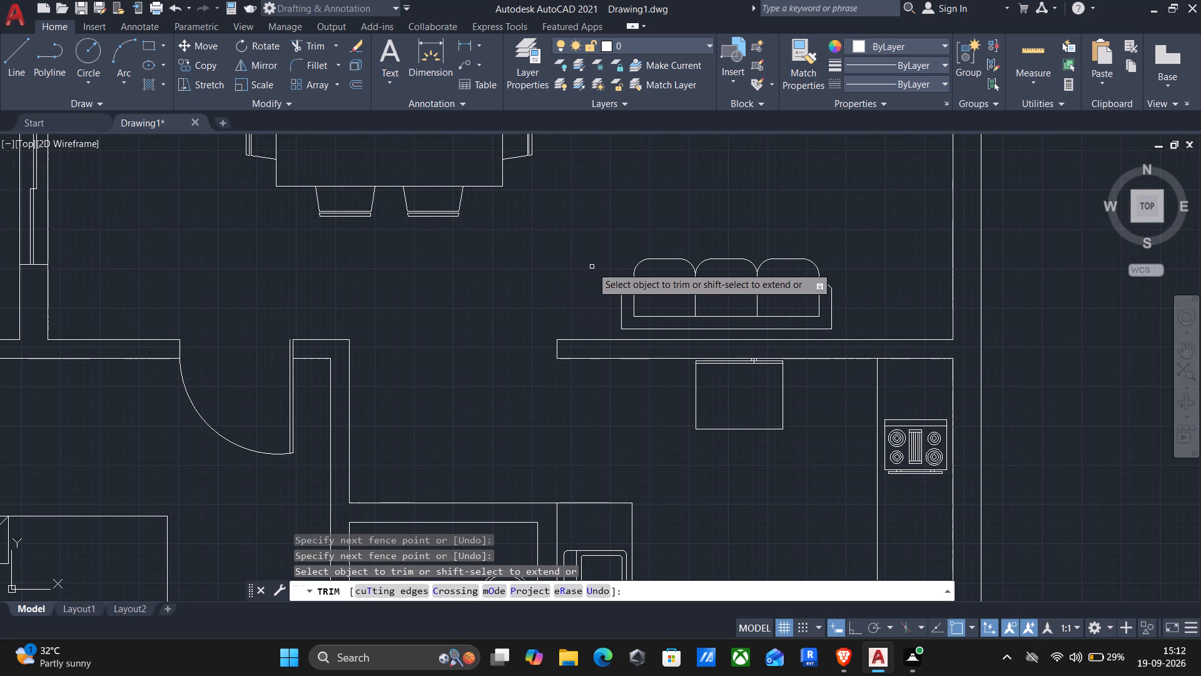
{"action": "key", "text": "Escape"}
Fillet the sofa back's outer southwest and southeast corners with a 5" radius.
{"action": "key", "text": "f"}
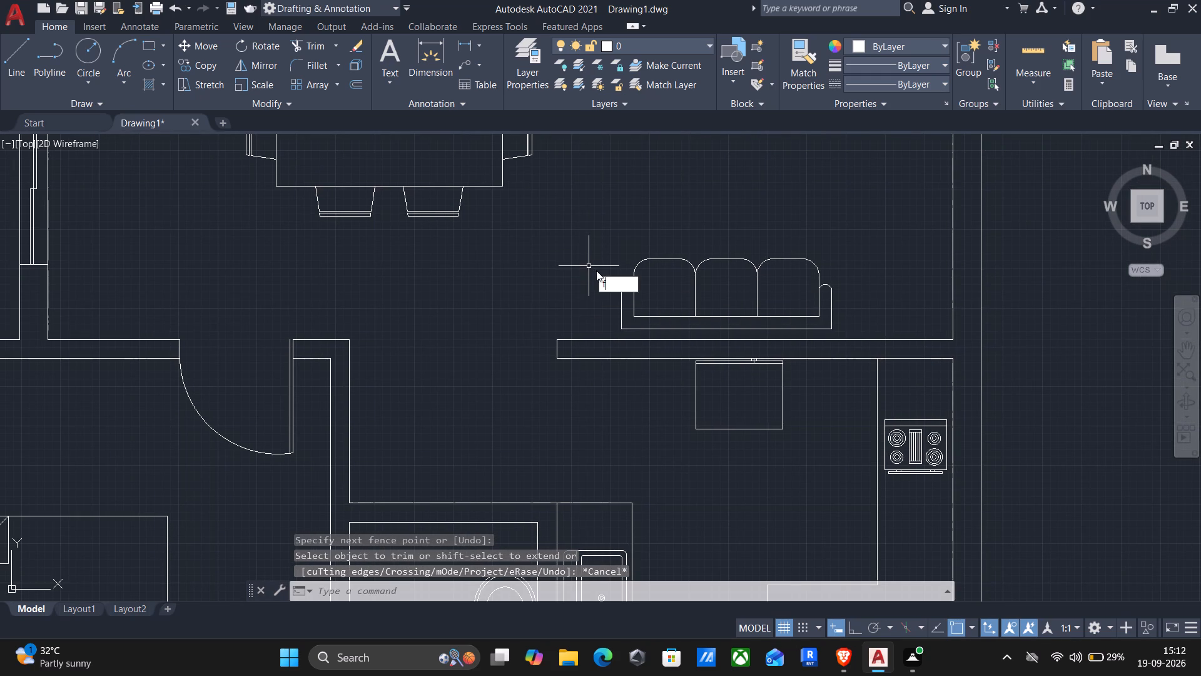
{"action": "key", "text": "Return"}
{"action": "key", "text": "r"}
{"action": "key", "text": "Return"}
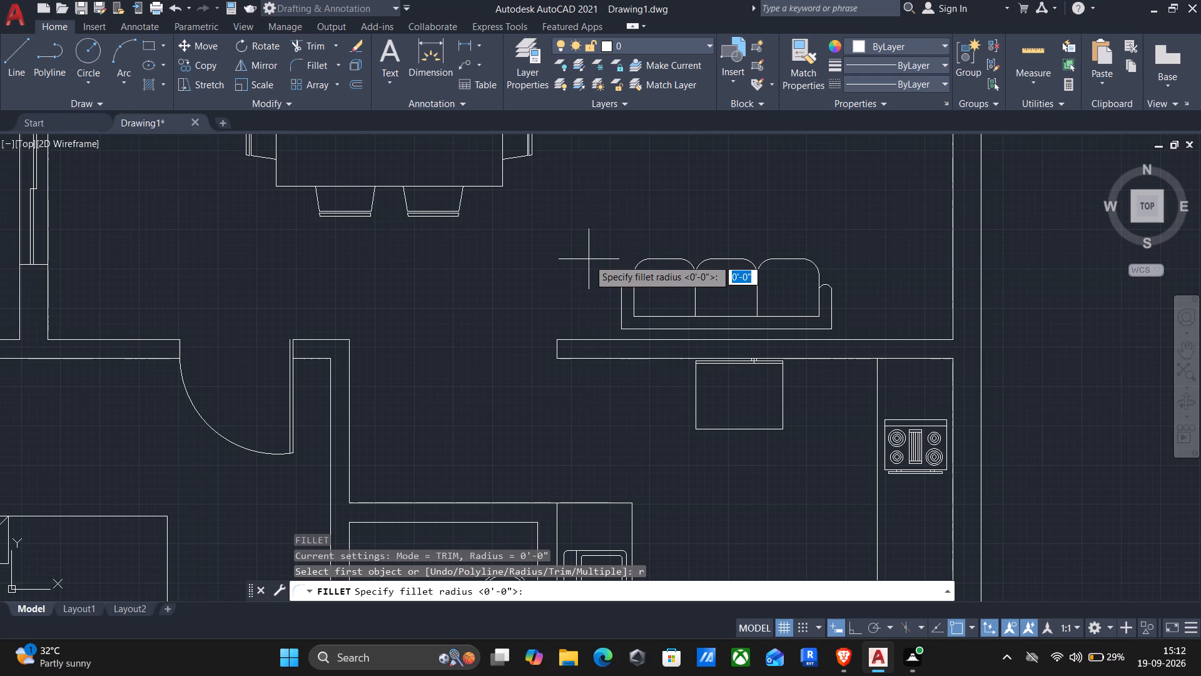
{"action": "key", "text": "5"}
{"action": "key", "text": "shift+quotedbl"}
{"action": "key", "text": "Return"}
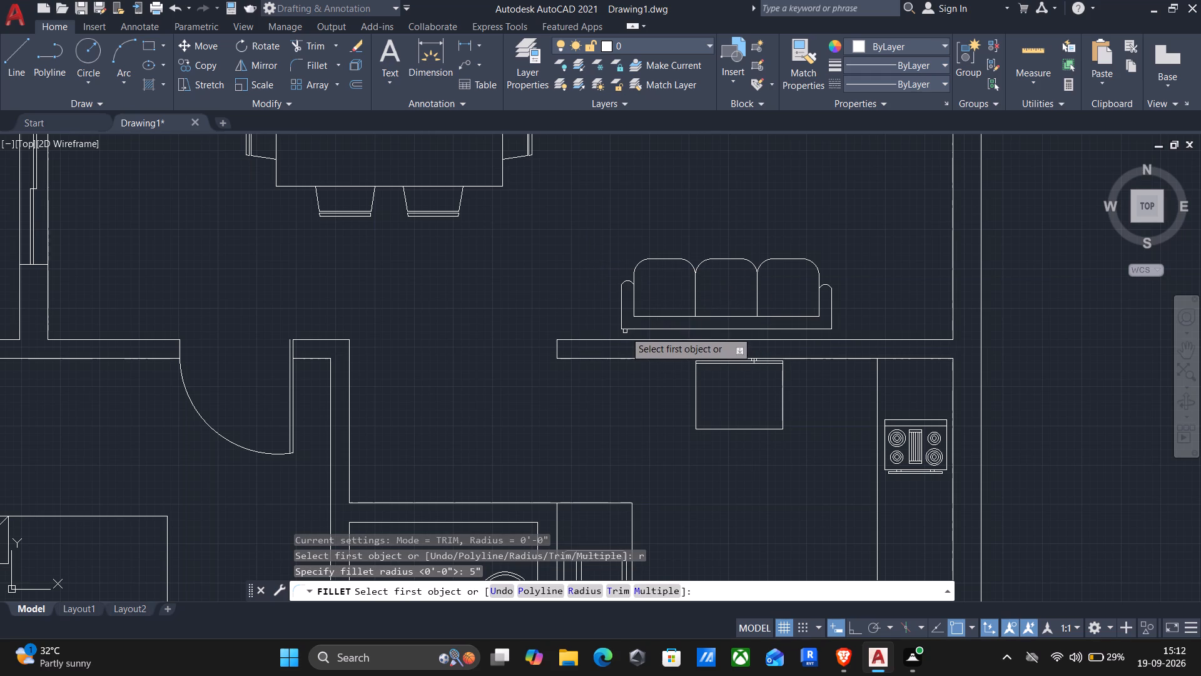
{"action": "left_click", "coordinate": [629, 327]}
{"action": "left_click", "coordinate": [622, 314]}
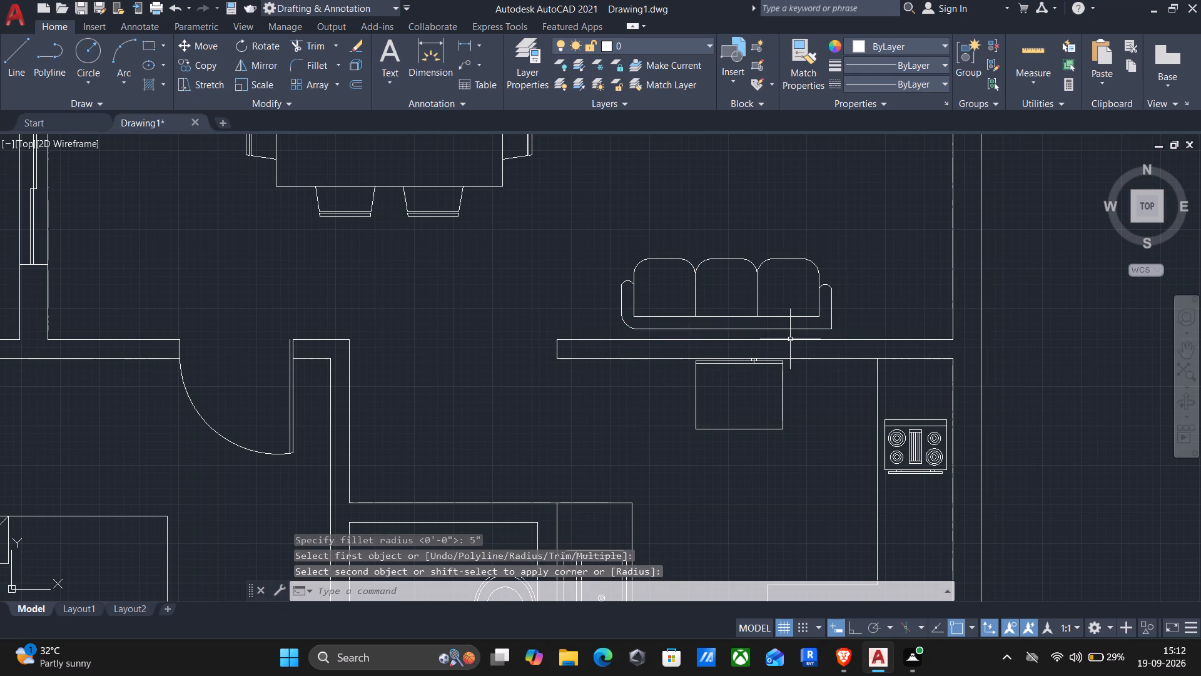
{"action": "key", "text": "Return"}
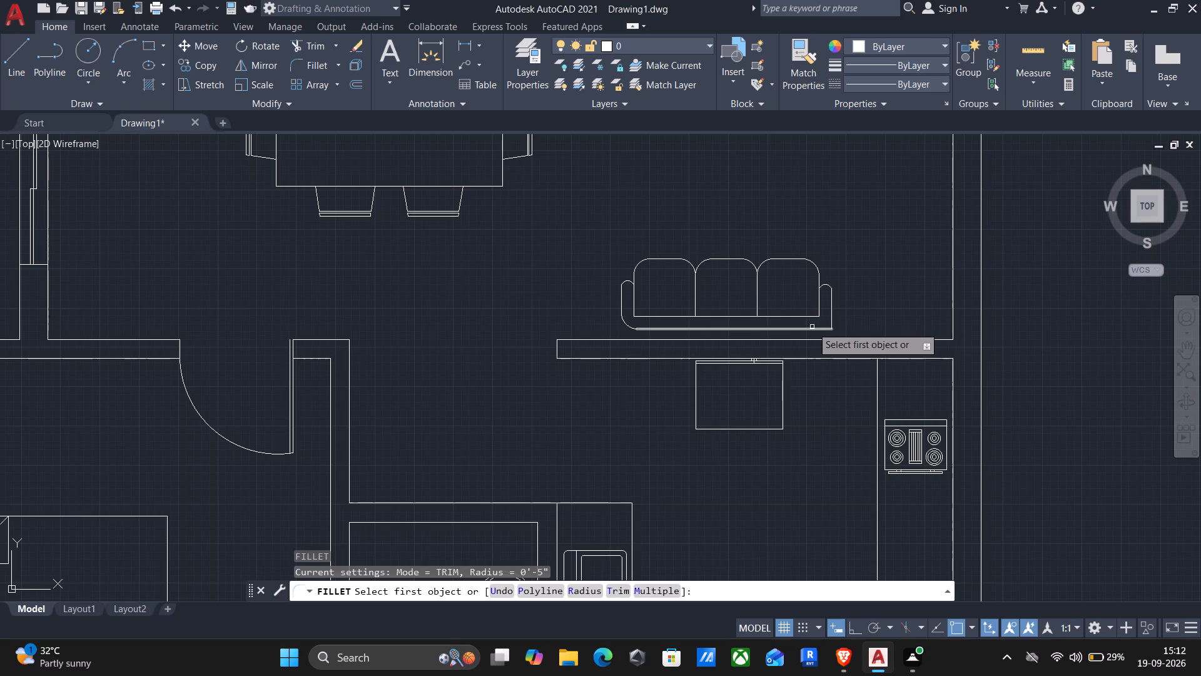
{"action": "left_click", "coordinate": [812, 327]}
{"action": "left_click", "coordinate": [832, 316]}
Fillet the seats' southeast and southwest corners against the back's inner line with the same 5" radius.
{"action": "key", "text": "Return"}
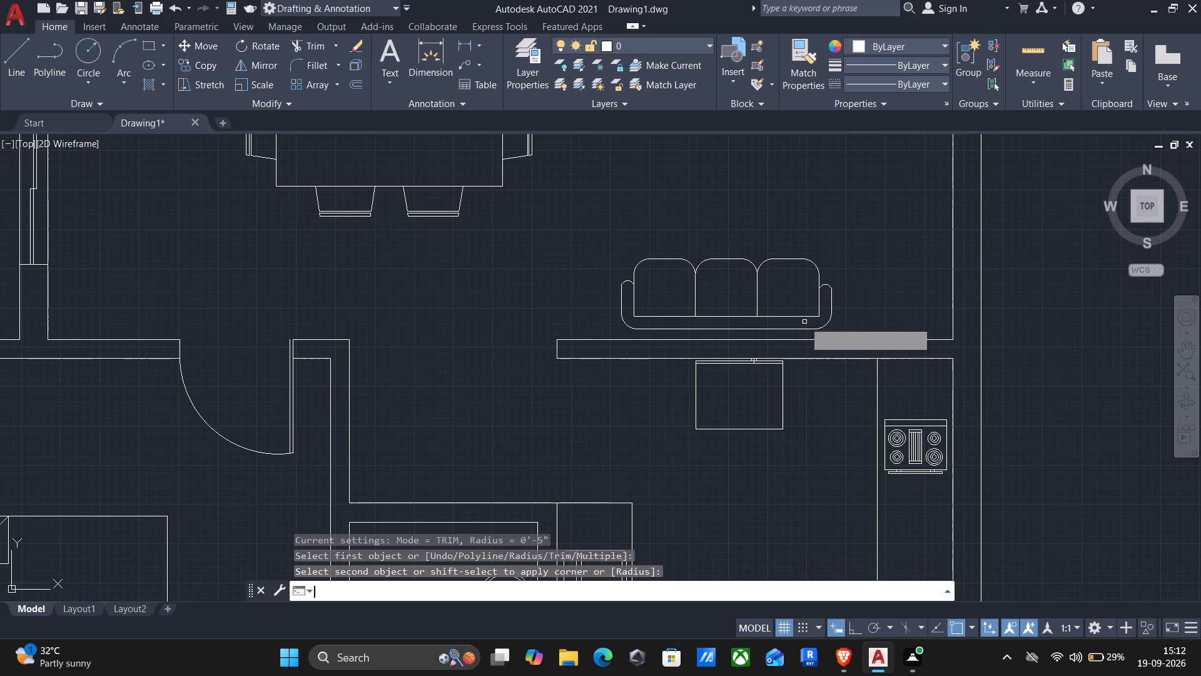
{"action": "left_click", "coordinate": [796, 316]}
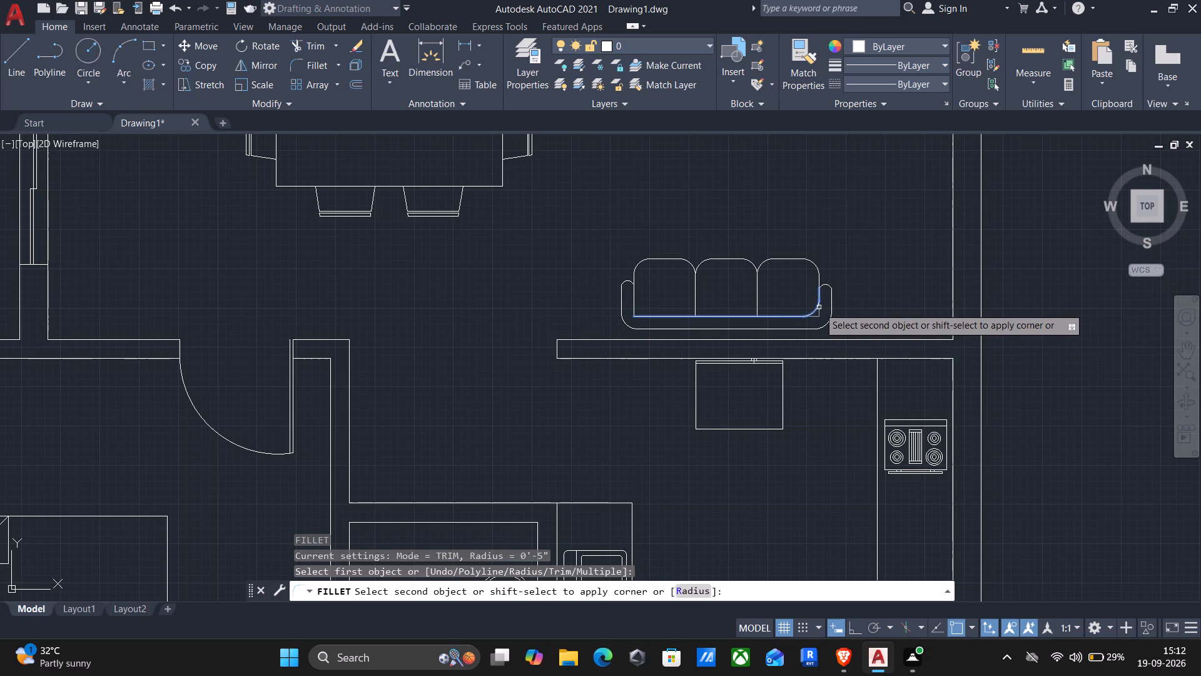
{"action": "left_click", "coordinate": [819, 307]}
{"action": "key", "text": "Return"}
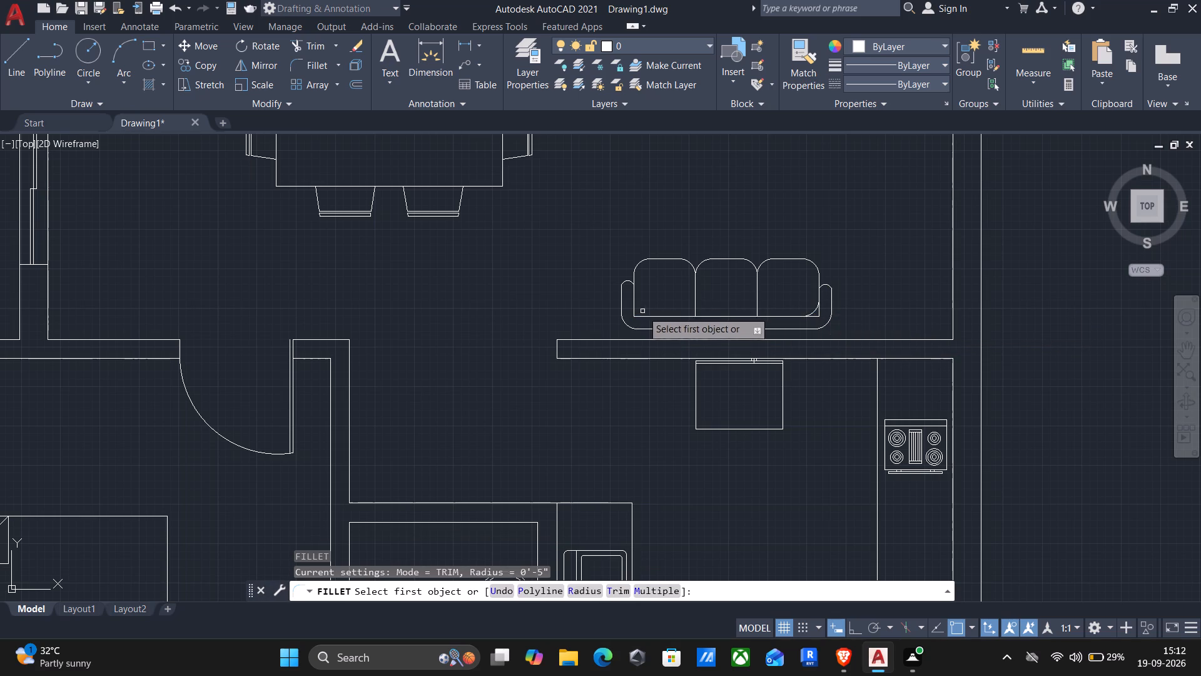
{"action": "left_click", "coordinate": [645, 318]}
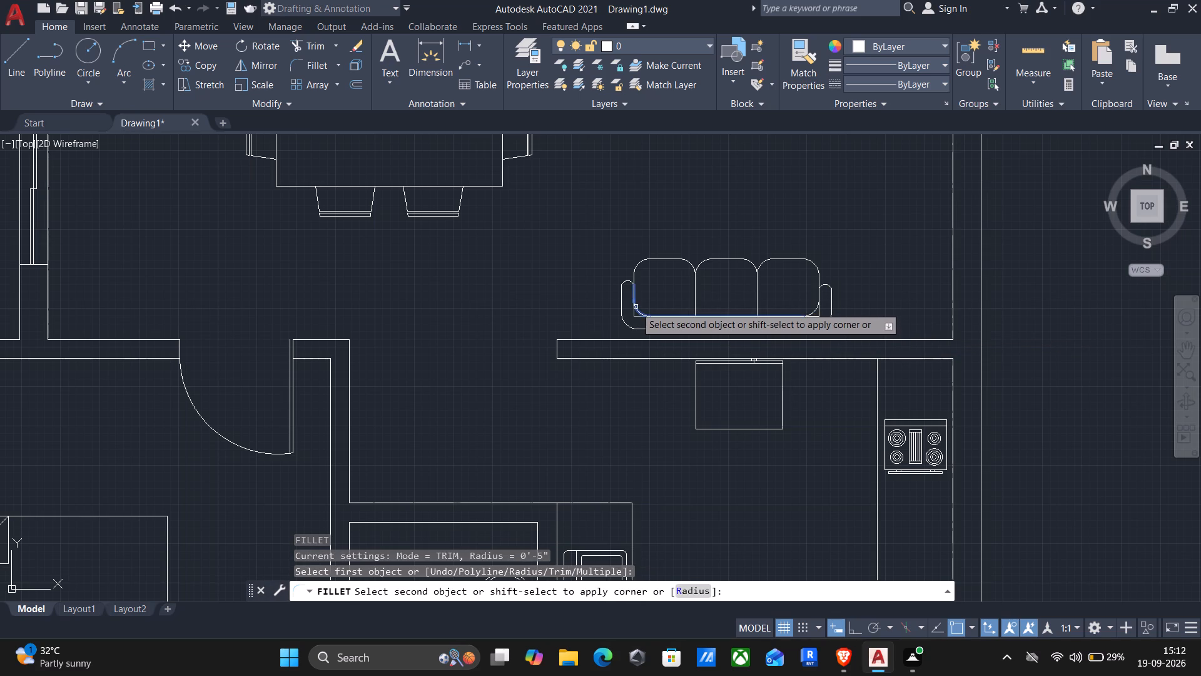
{"action": "left_click", "coordinate": [636, 307]}
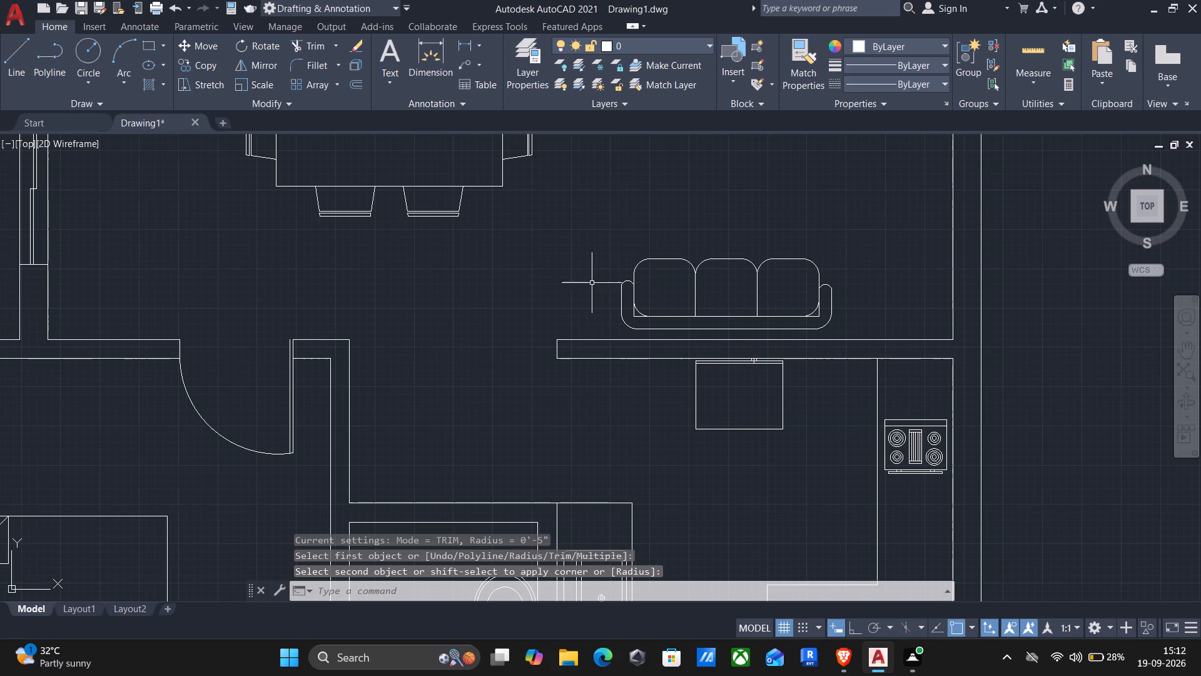
Draw a nearly square side table about 1'-4" wide just west of the sofa's west armrest.
{"action": "scroll", "coordinate": [592, 282], "scroll_direction": "down", "scroll_amount": 1}
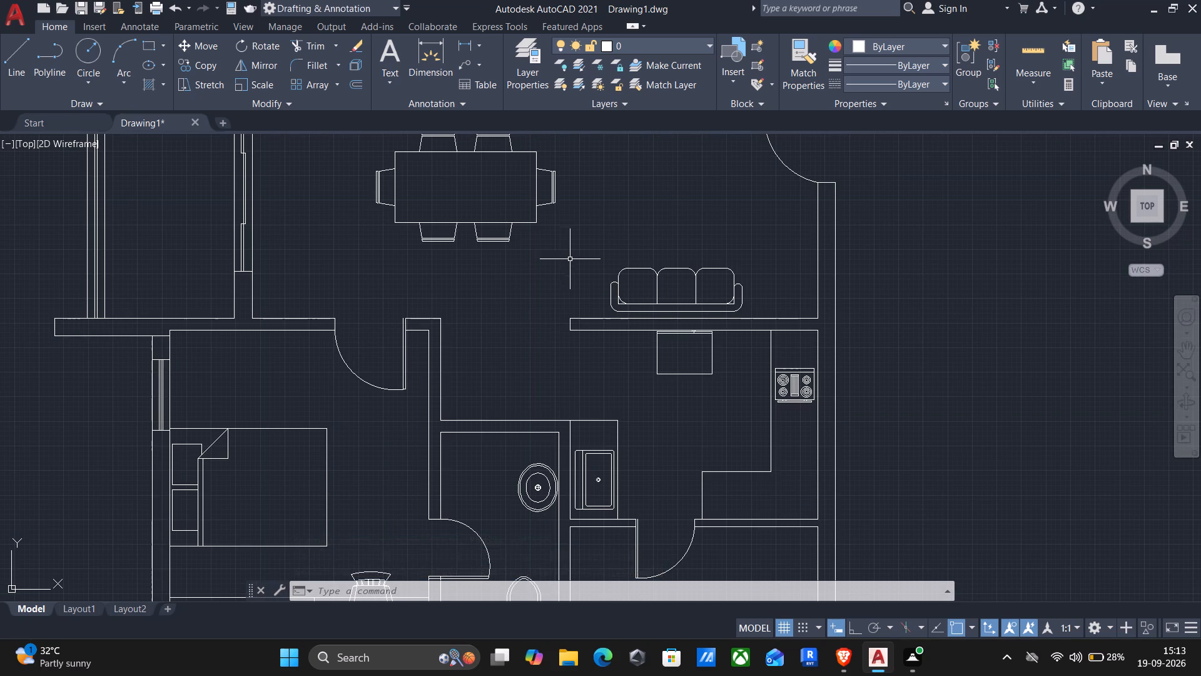
{"action": "type", "text": "rec"}
{"action": "key", "text": "Return"}
{"action": "scroll", "coordinate": [572, 301], "scroll_direction": "up", "scroll_amount": 2}
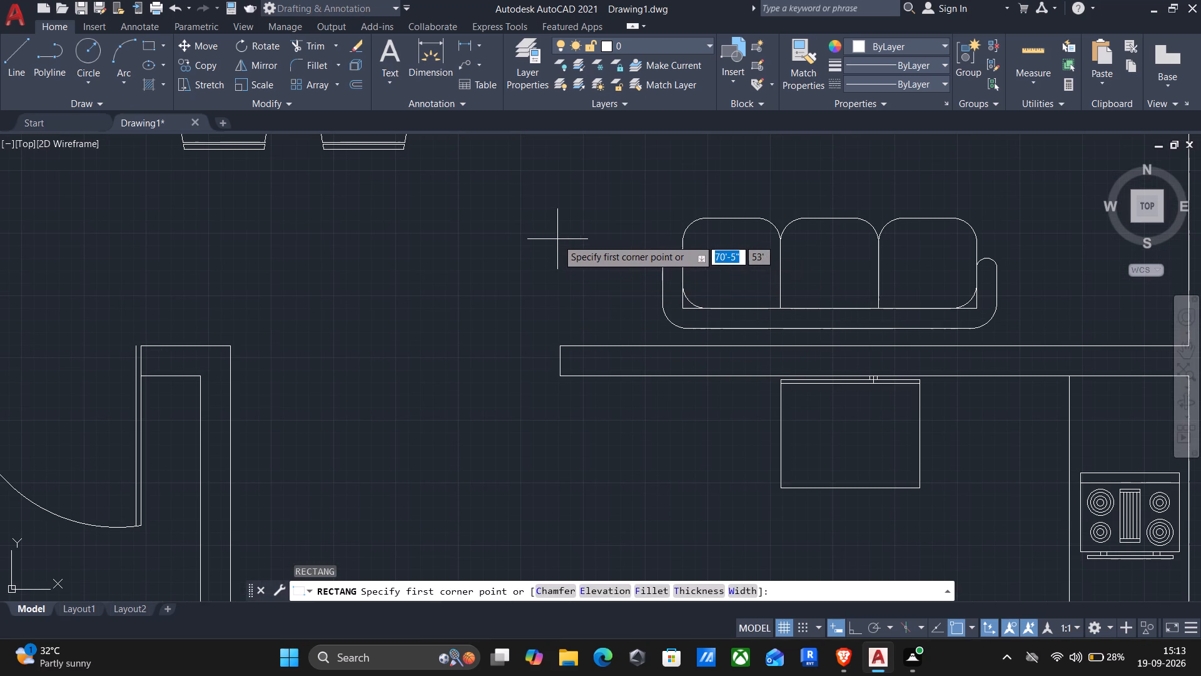
{"action": "left_click", "coordinate": [568, 226]}
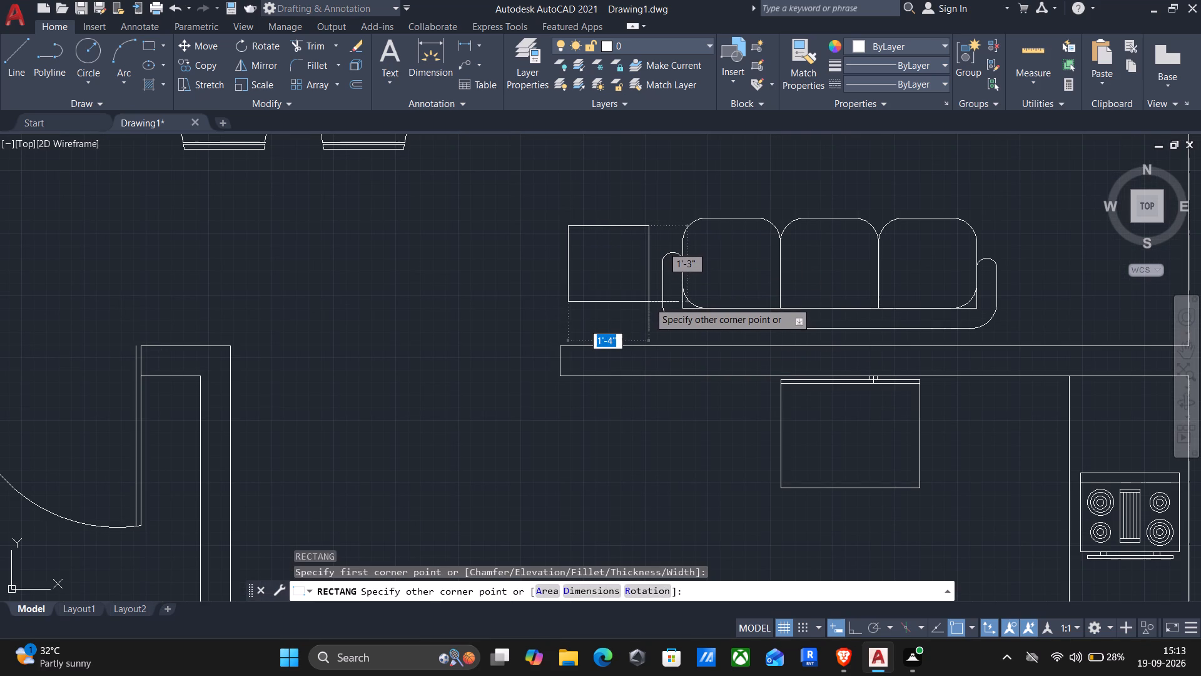
{"action": "left_click", "coordinate": [650, 306]}
Copy the side table straight east by about 7'-5" with Ortho on, placing it beyond the sofa's east armrest.
{"action": "left_click", "coordinate": [631, 328]}
{"action": "left_click", "coordinate": [558, 288]}
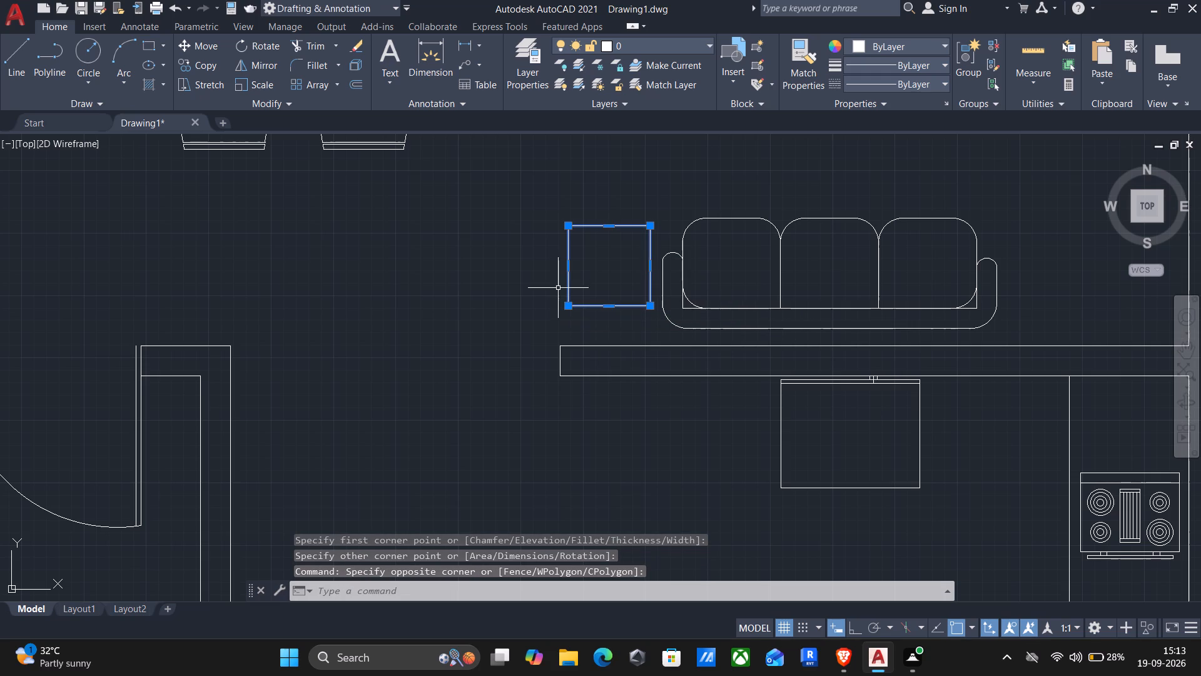
{"action": "key", "text": "c"}
{"action": "key", "text": "o"}
{"action": "key", "text": "Return"}
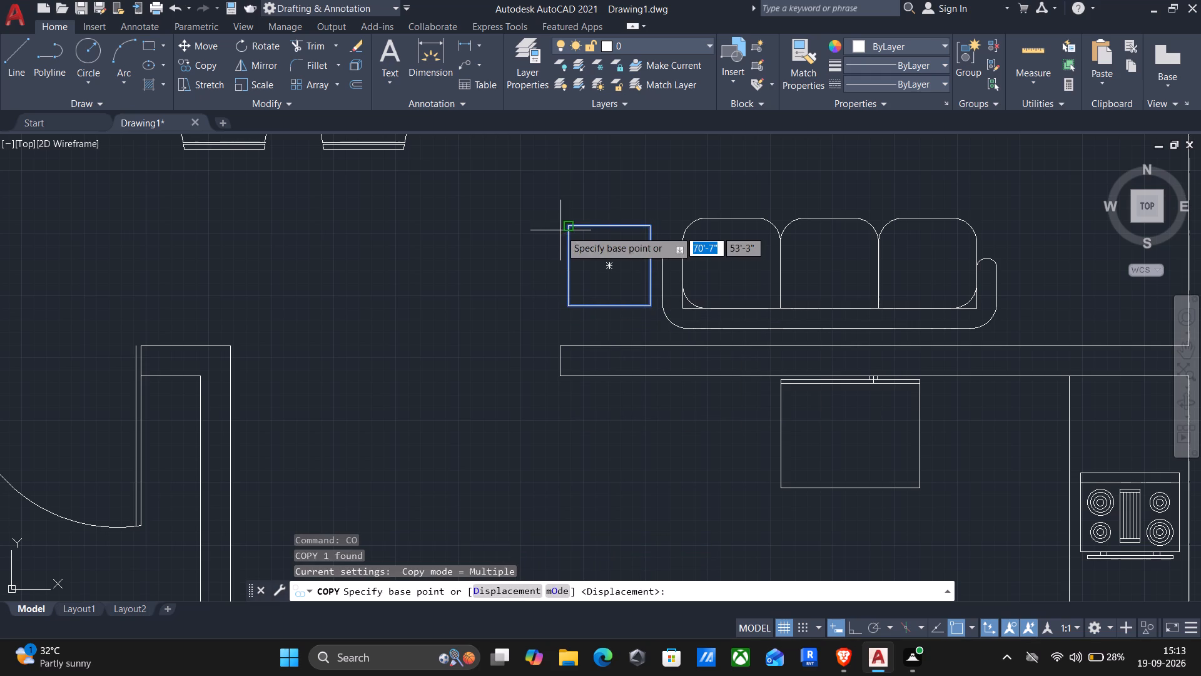
{"action": "left_click", "coordinate": [565, 228]}
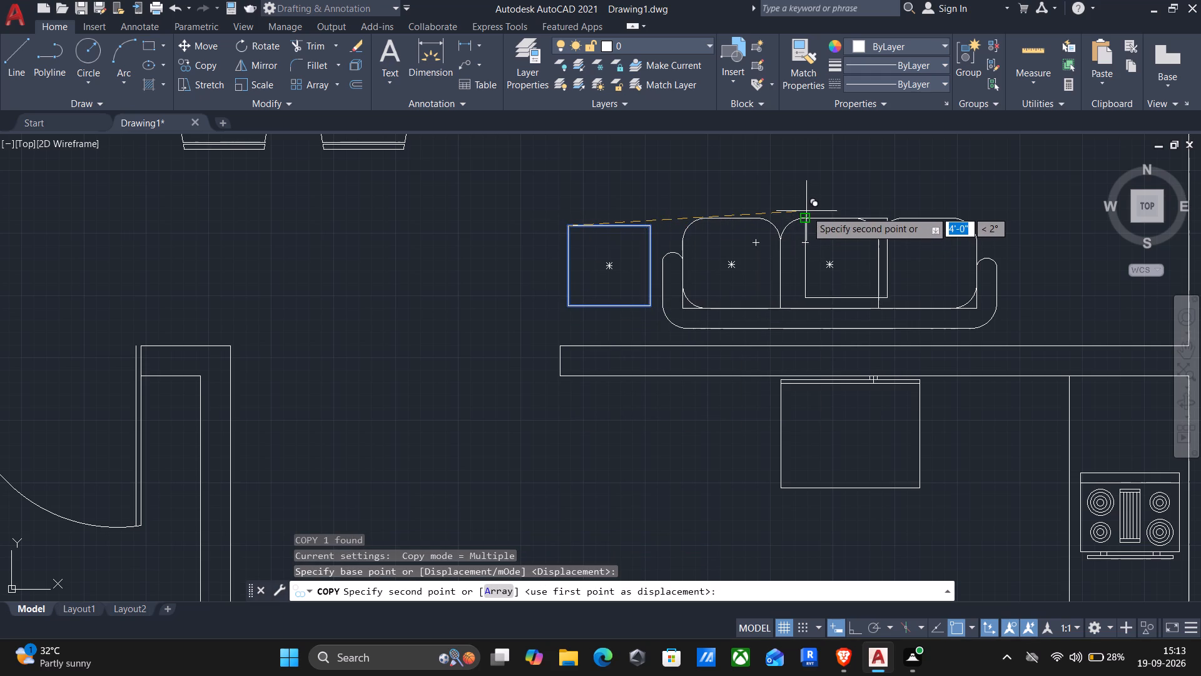
{"action": "key", "text": "F8"}
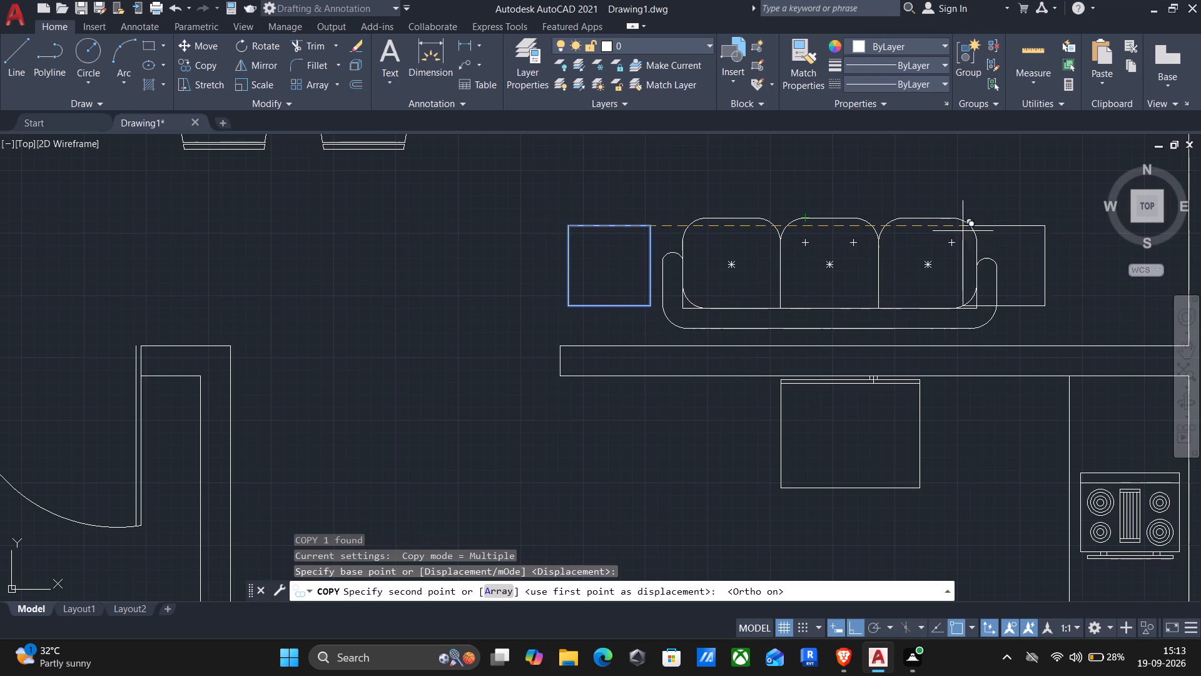
{"action": "middle_click_drag", "start_coordinate": [981, 239], "coordinate": [831, 275]}
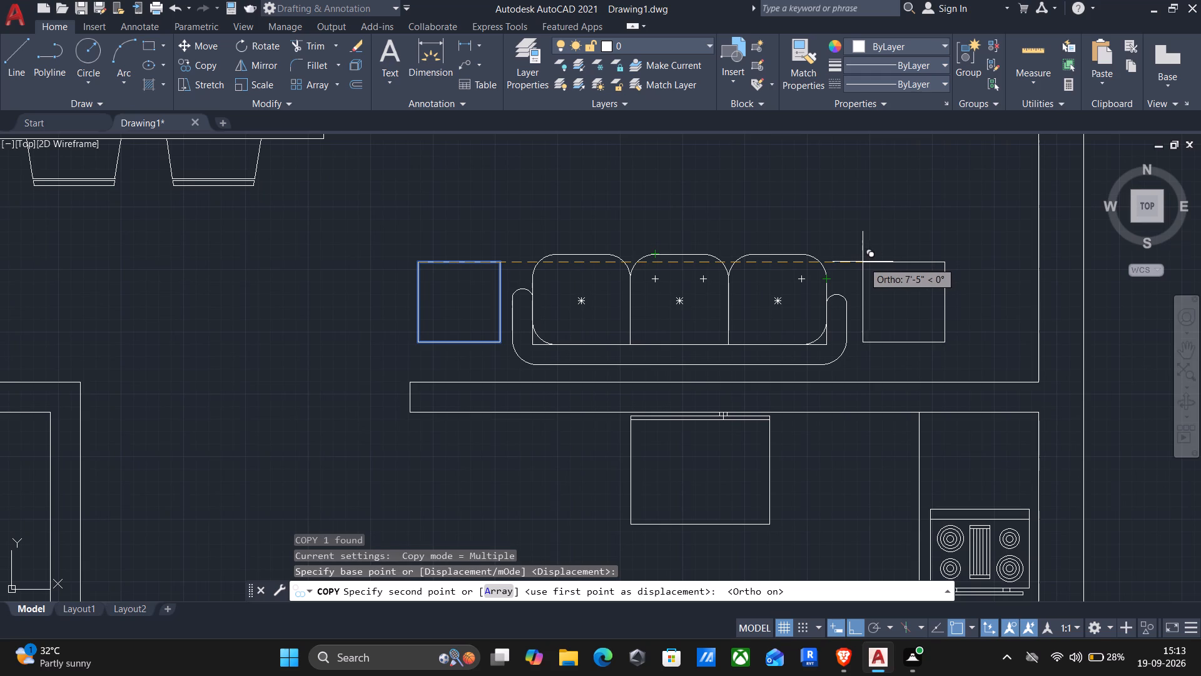
{"action": "left_click", "coordinate": [858, 262]}
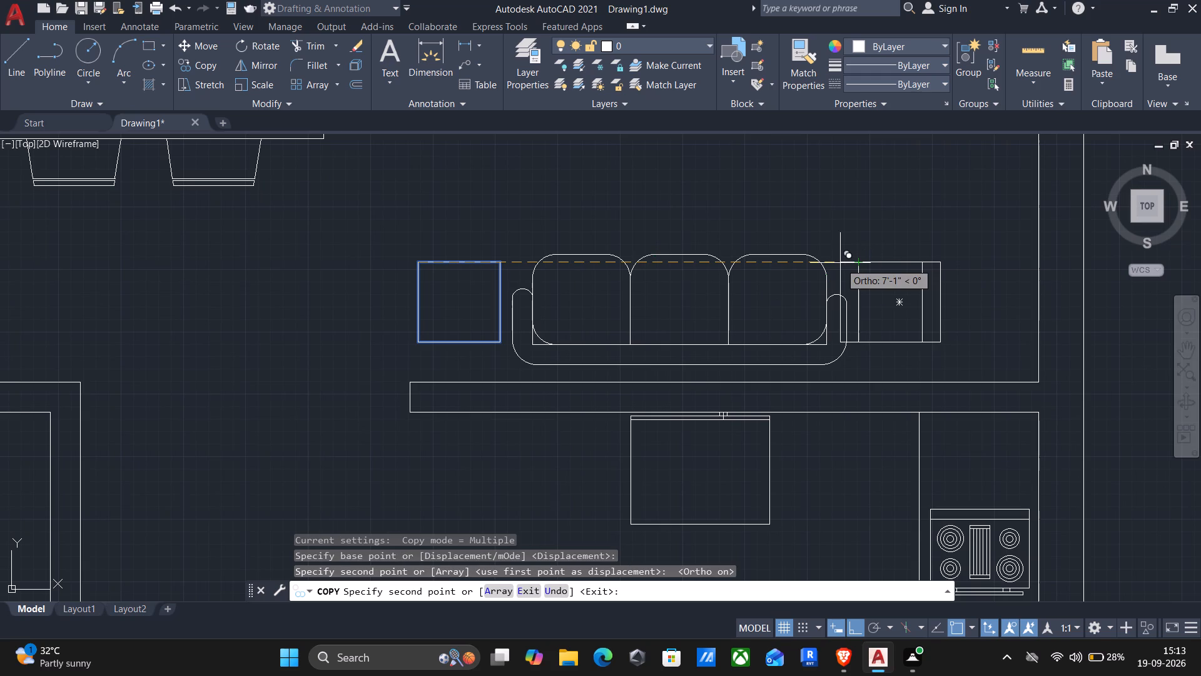
{"action": "key", "text": "Escape"}
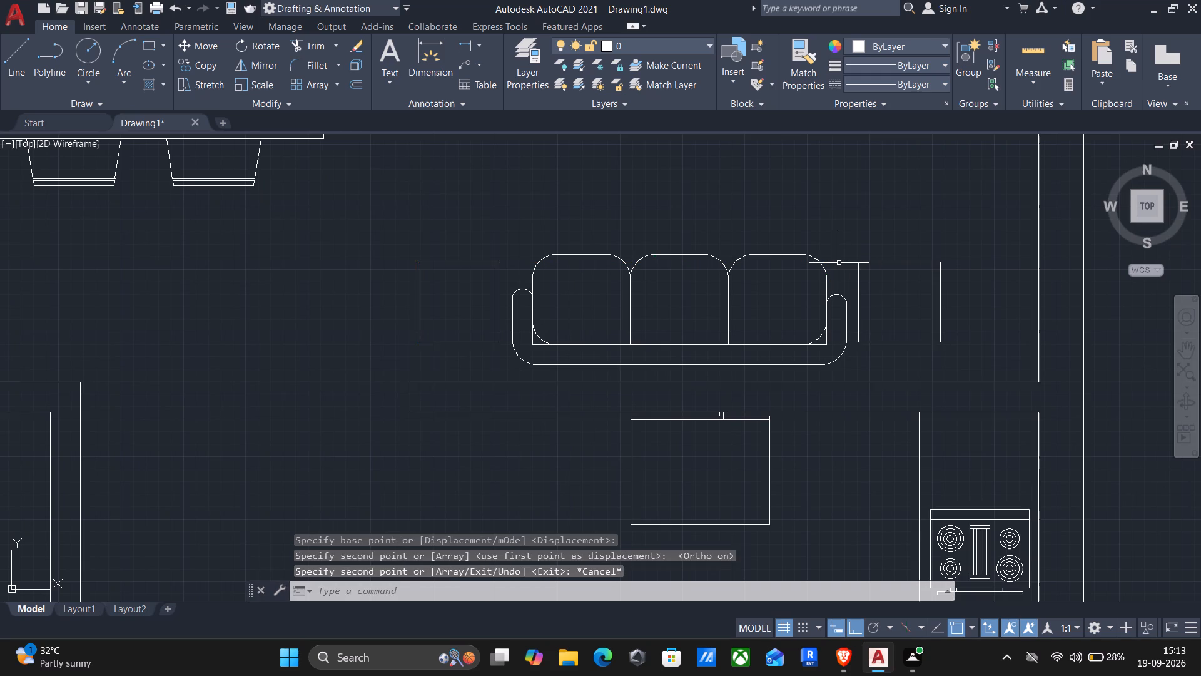
Insert the Trees - Imperial block outside the building, east of the kitchen wall.
{"action": "scroll", "coordinate": [839, 272], "scroll_direction": "down", "scroll_amount": 2}
{"action": "middle_click_drag", "start_coordinate": [687, 359], "coordinate": [639, 350]}
{"action": "middle_click", "coordinate": [639, 350]}
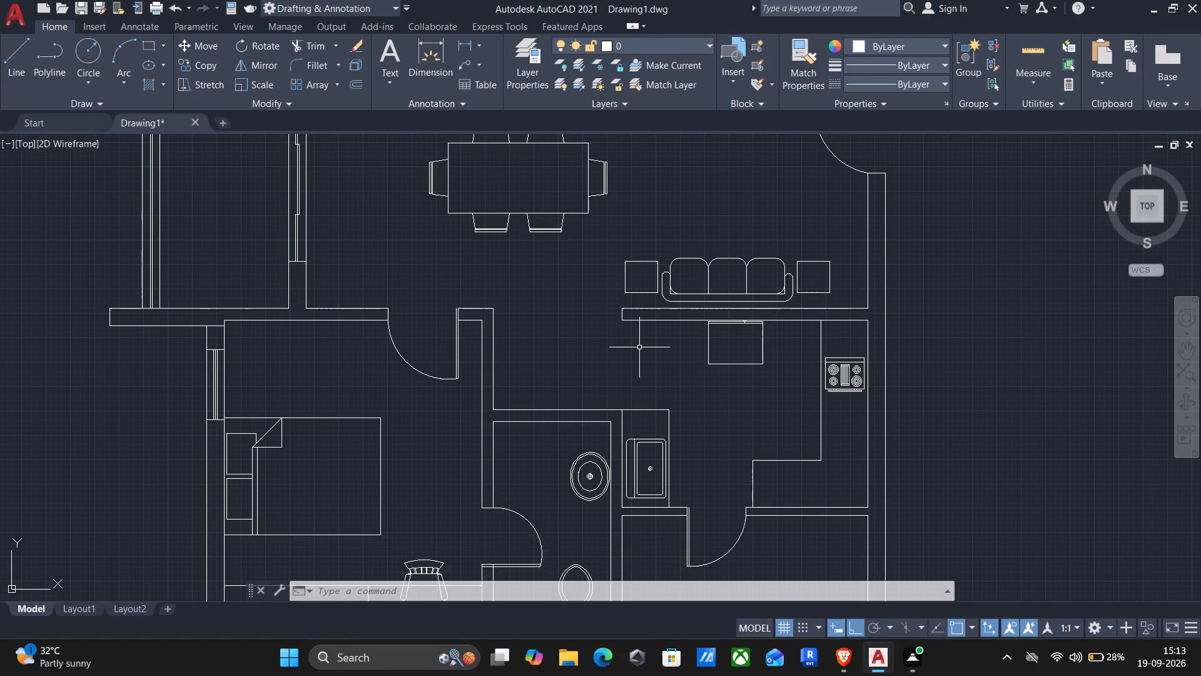
{"action": "key", "text": "ctrl+3"}
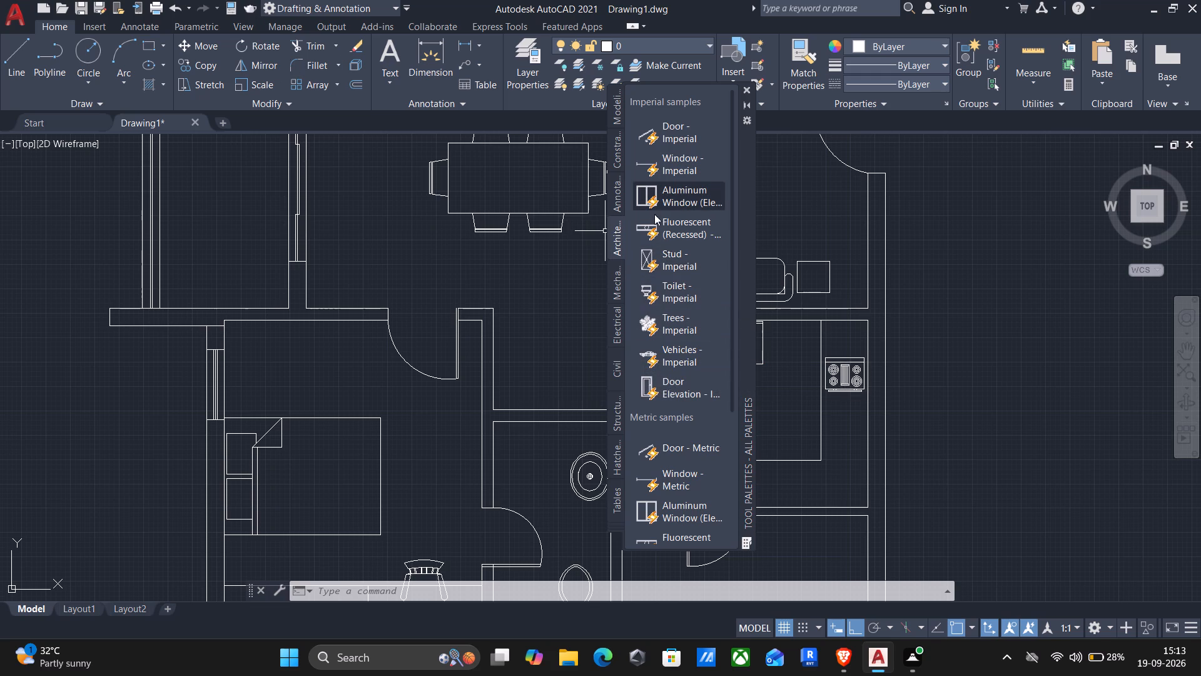
{"action": "left_click_drag", "start_coordinate": [672, 327], "coordinate": [962, 381]}
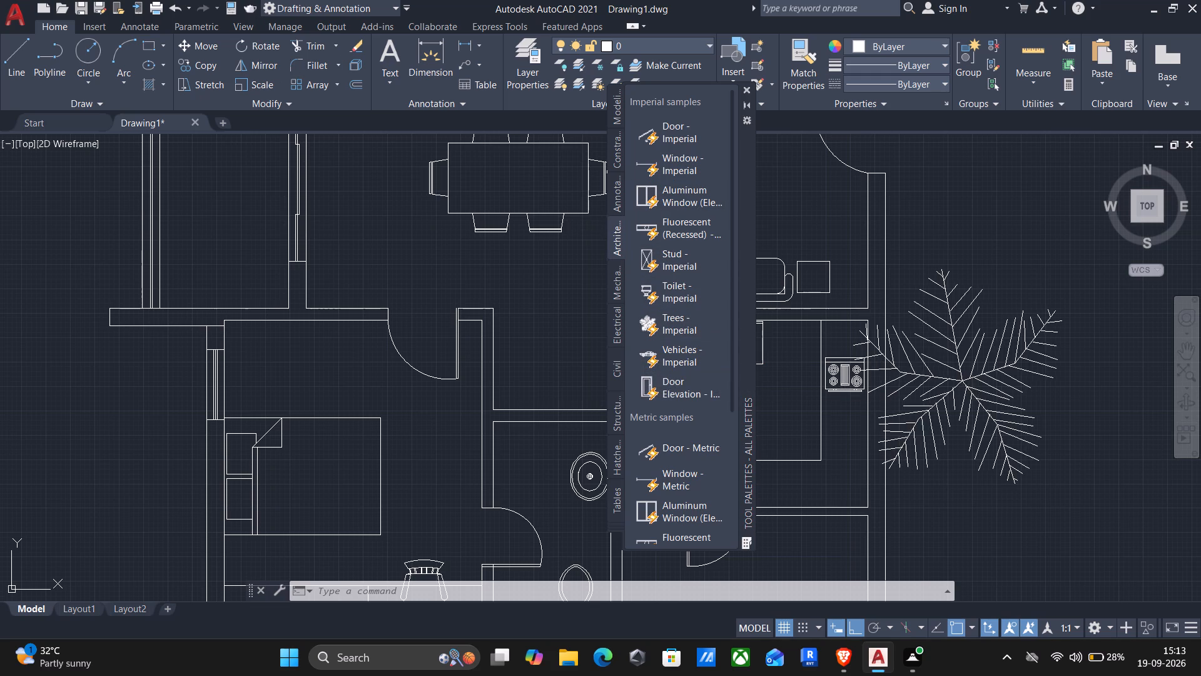
{"action": "left_click", "coordinate": [744, 88]}
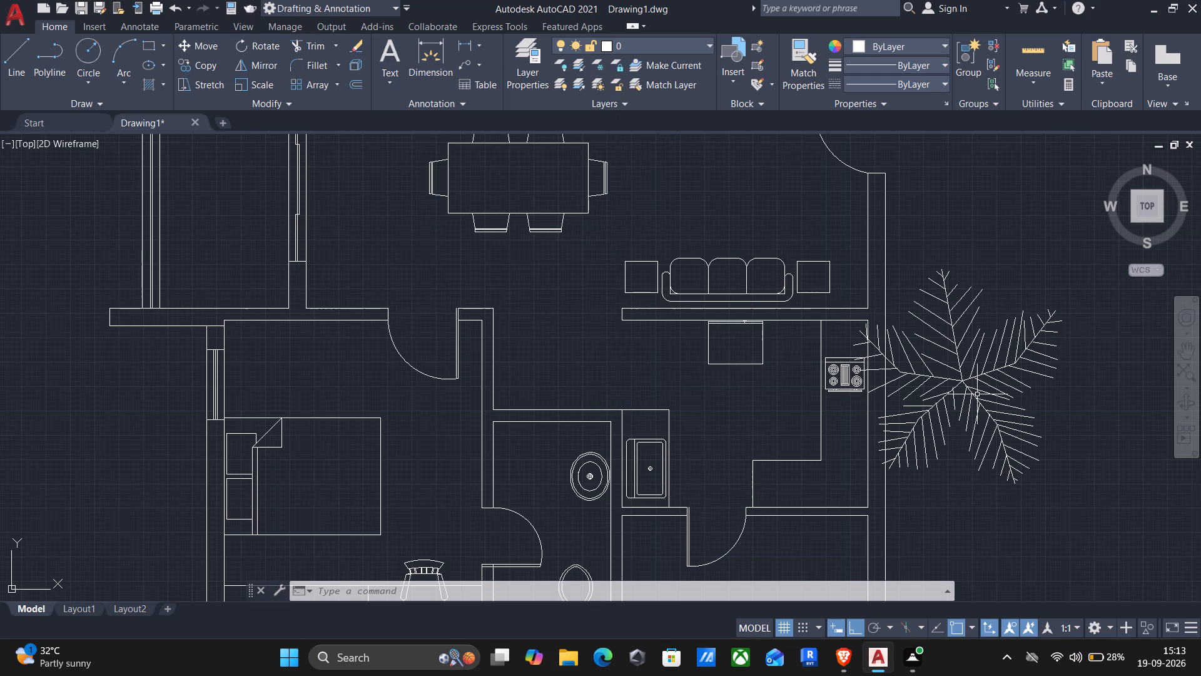
Scale the tree block down about its centre until it is slightly smaller than a side table.
{"action": "left_click_drag", "start_coordinate": [1123, 530], "coordinate": [1112, 516]}
{"action": "left_click", "coordinate": [965, 362]}
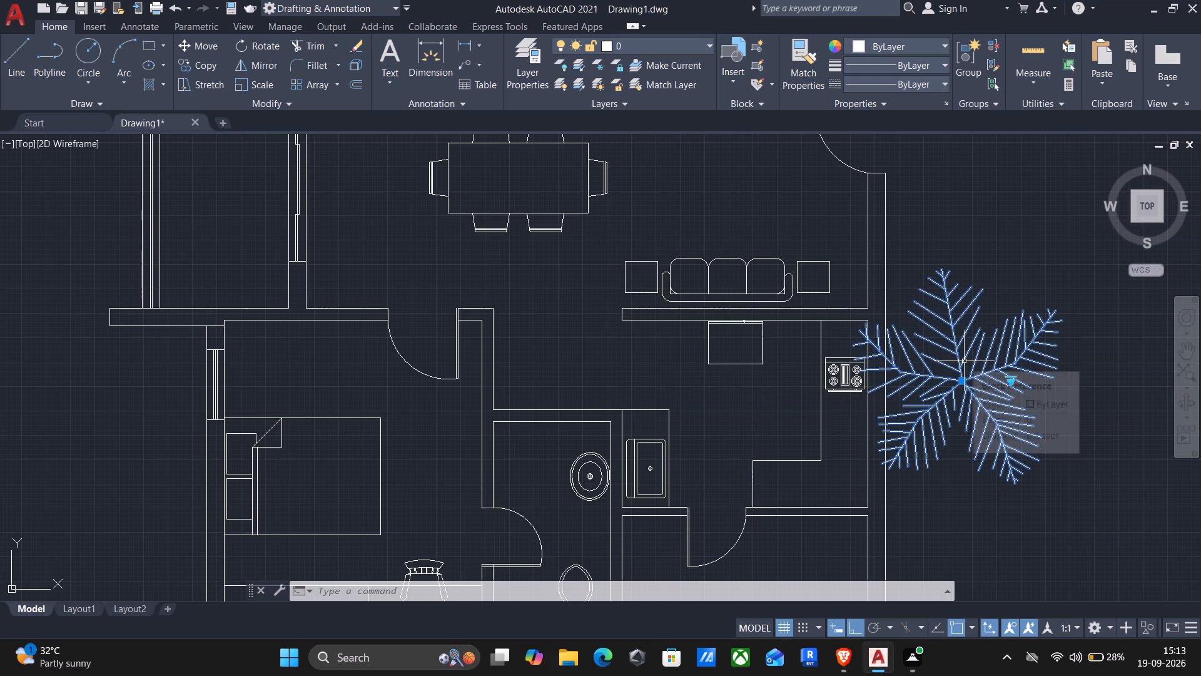
{"action": "type", "text": "sc"}
{"action": "key", "text": "Return"}
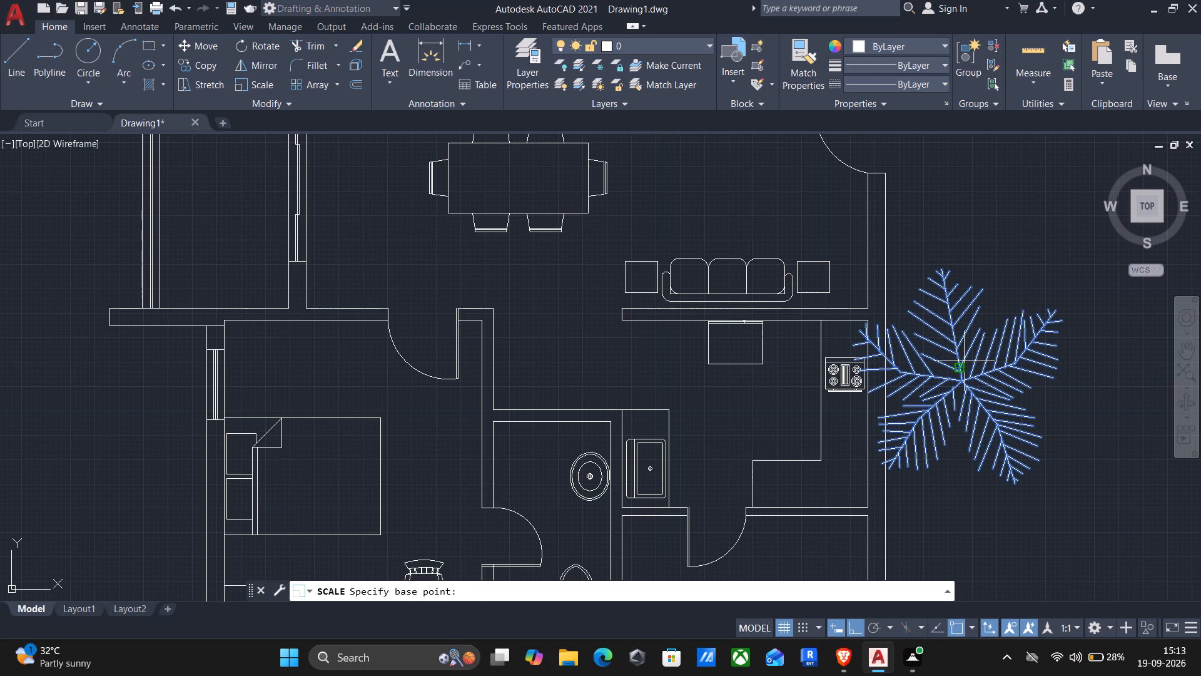
{"action": "left_click", "coordinate": [961, 381]}
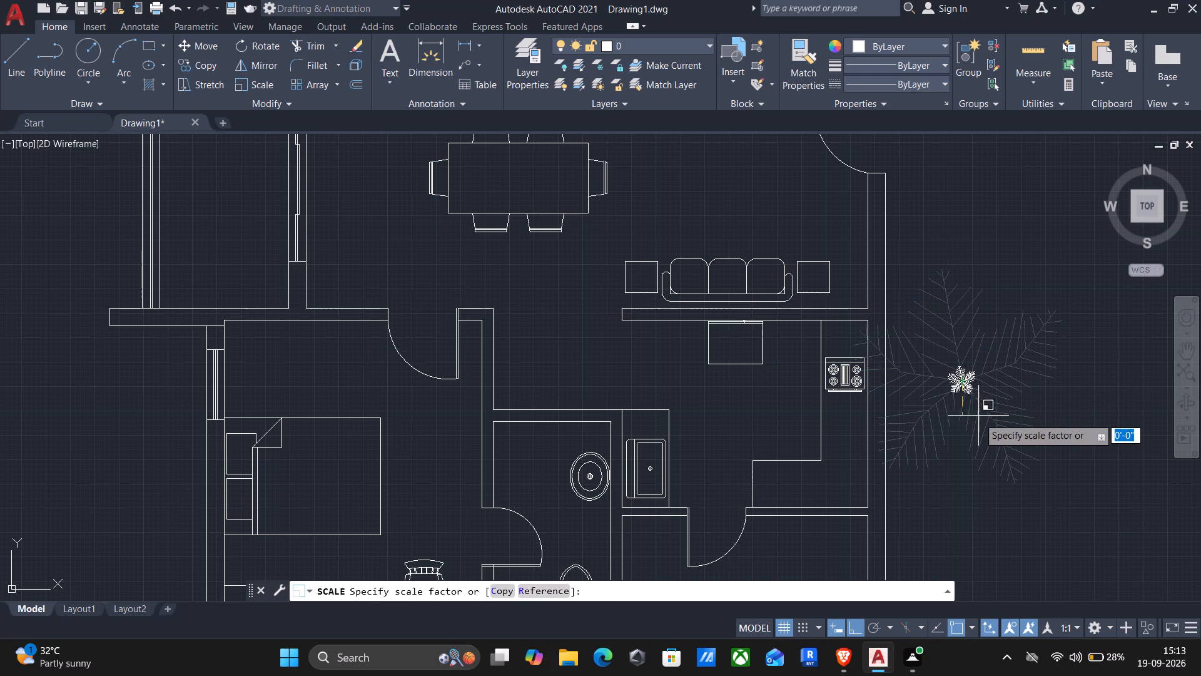
{"action": "scroll", "coordinate": [979, 423], "scroll_direction": "up", "scroll_amount": 1}
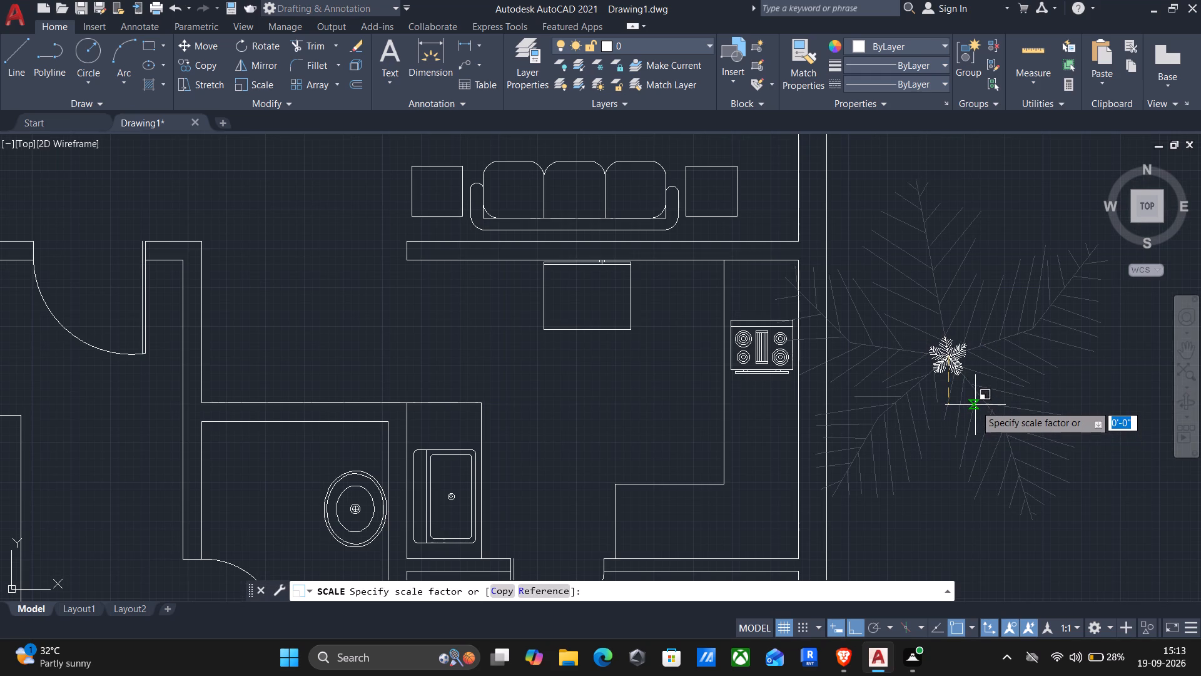
{"action": "left_click", "coordinate": [971, 396]}
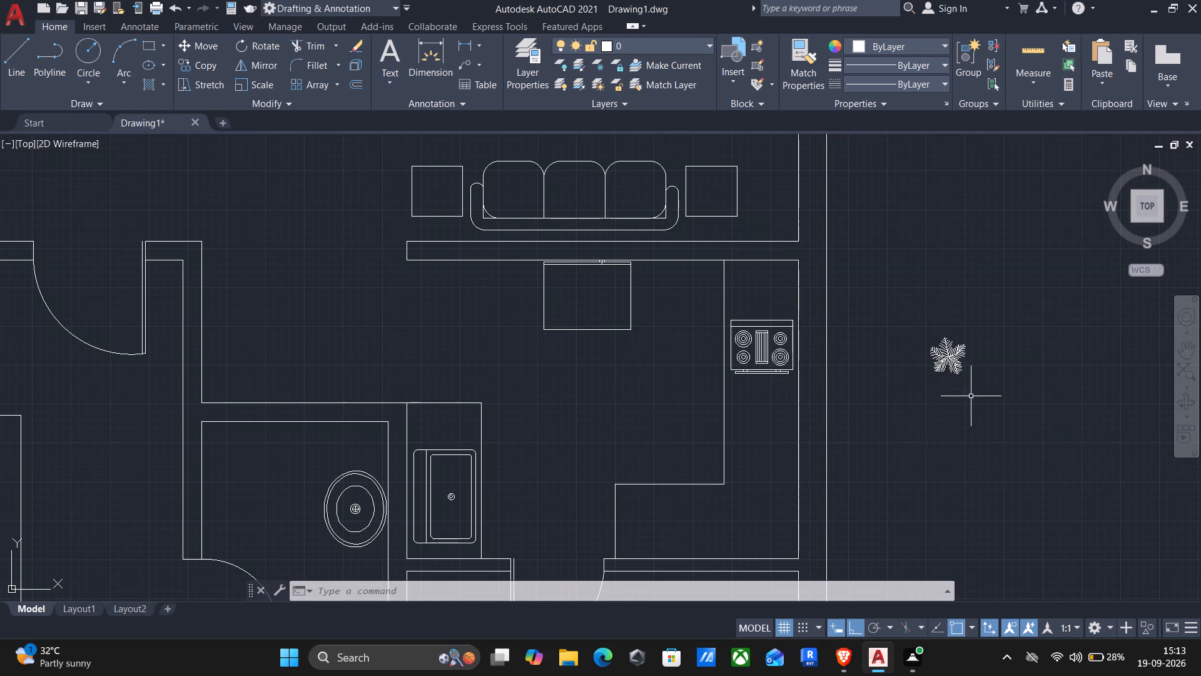
Copy the scaled-down tree block from its centre, with Ortho off, onto the middle of both side tables flanking the sofa.
{"action": "left_click", "coordinate": [899, 299]}
{"action": "left_click", "coordinate": [1058, 451]}
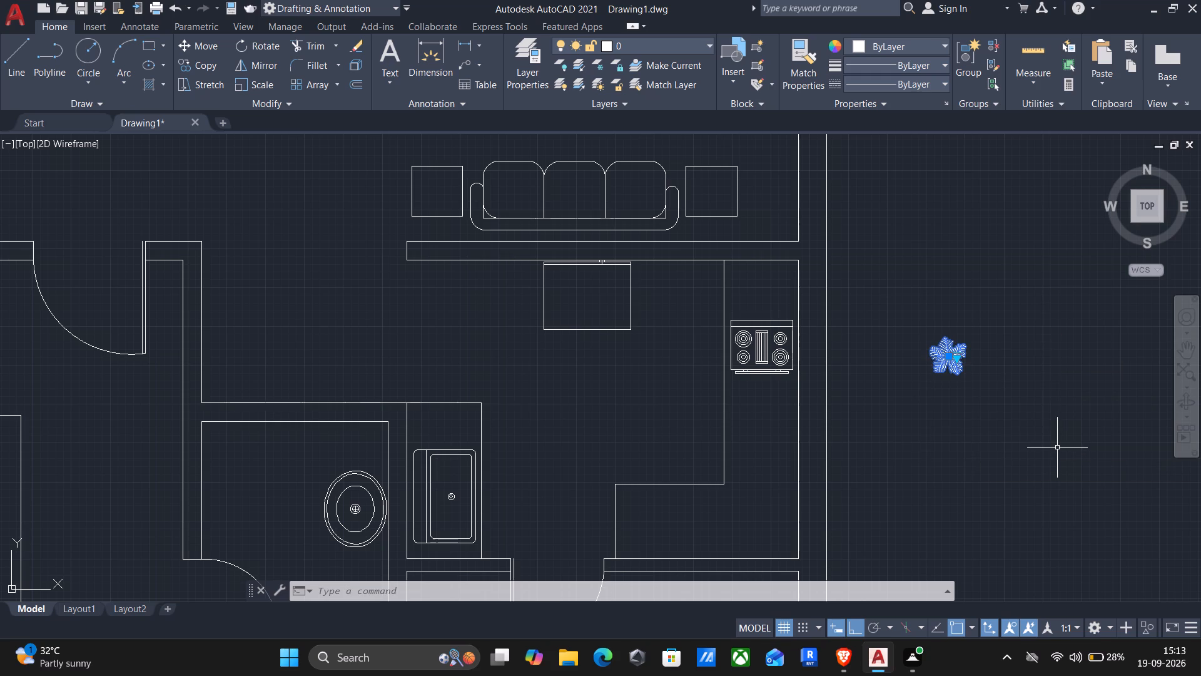
{"action": "type", "text": "co"}
{"action": "key", "text": "Return"}
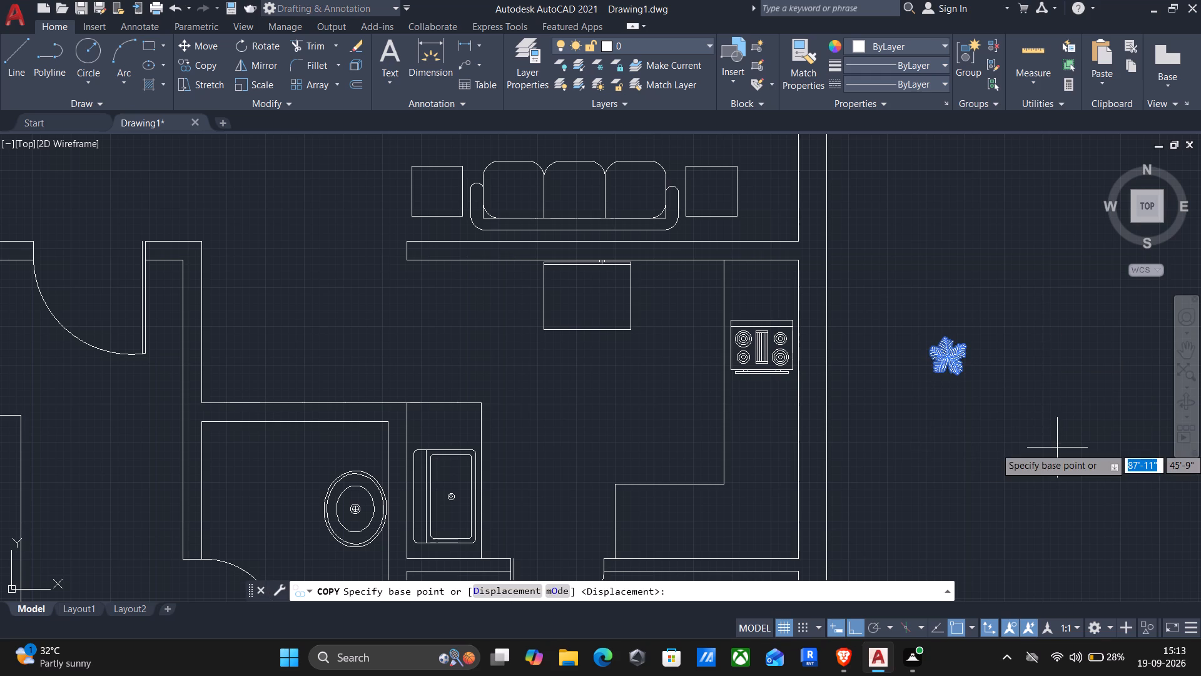
{"action": "left_click", "coordinate": [946, 354]}
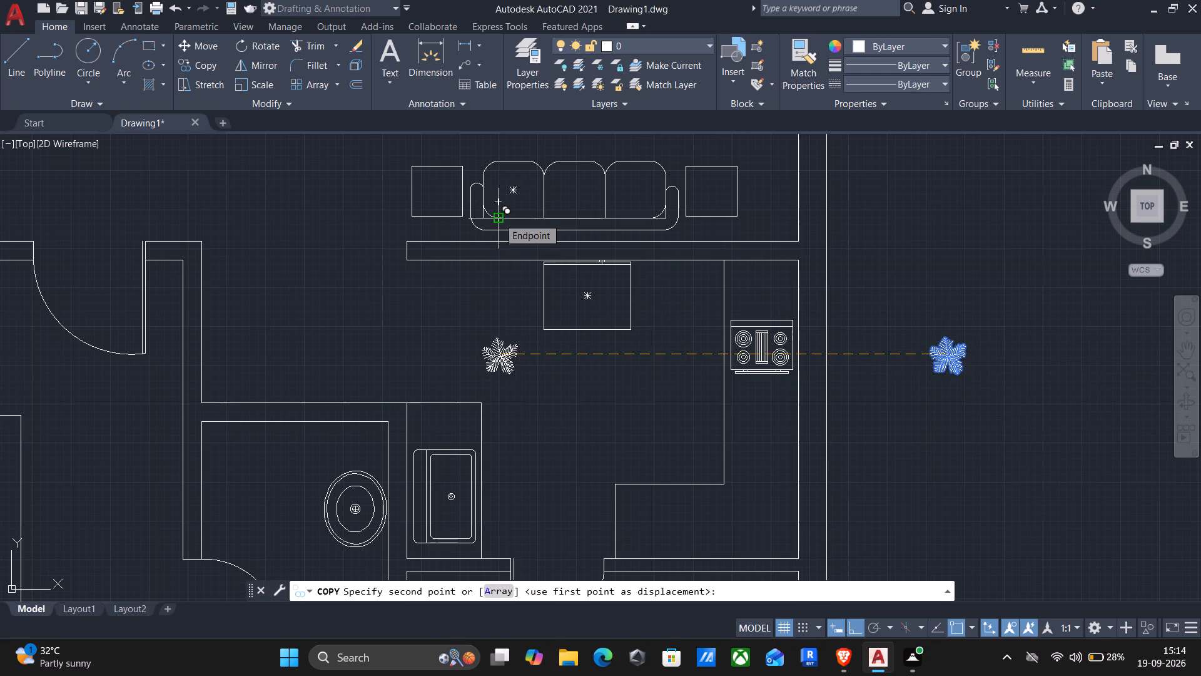
{"action": "key", "text": "F8"}
{"action": "scroll", "coordinate": [445, 194], "scroll_direction": "up", "scroll_amount": 1}
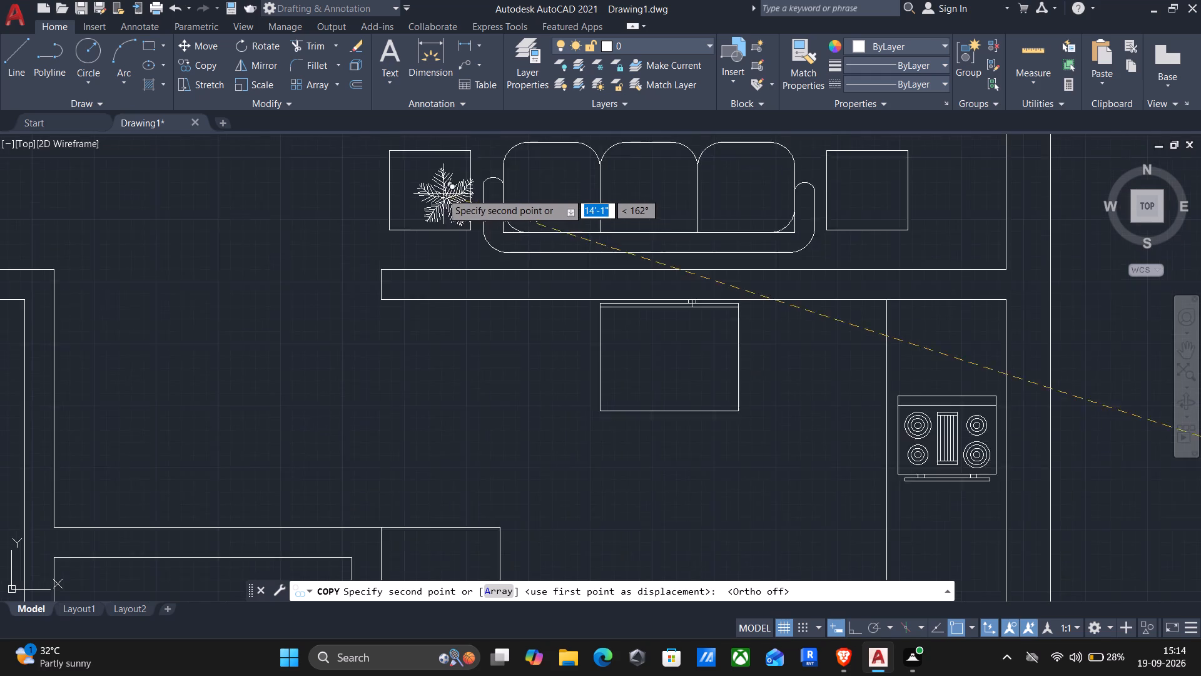
{"action": "scroll", "coordinate": [442, 193], "scroll_direction": "up", "scroll_amount": 1}
{"action": "left_click", "coordinate": [420, 178]}
{"action": "scroll", "coordinate": [425, 181], "scroll_direction": "down", "scroll_amount": 2}
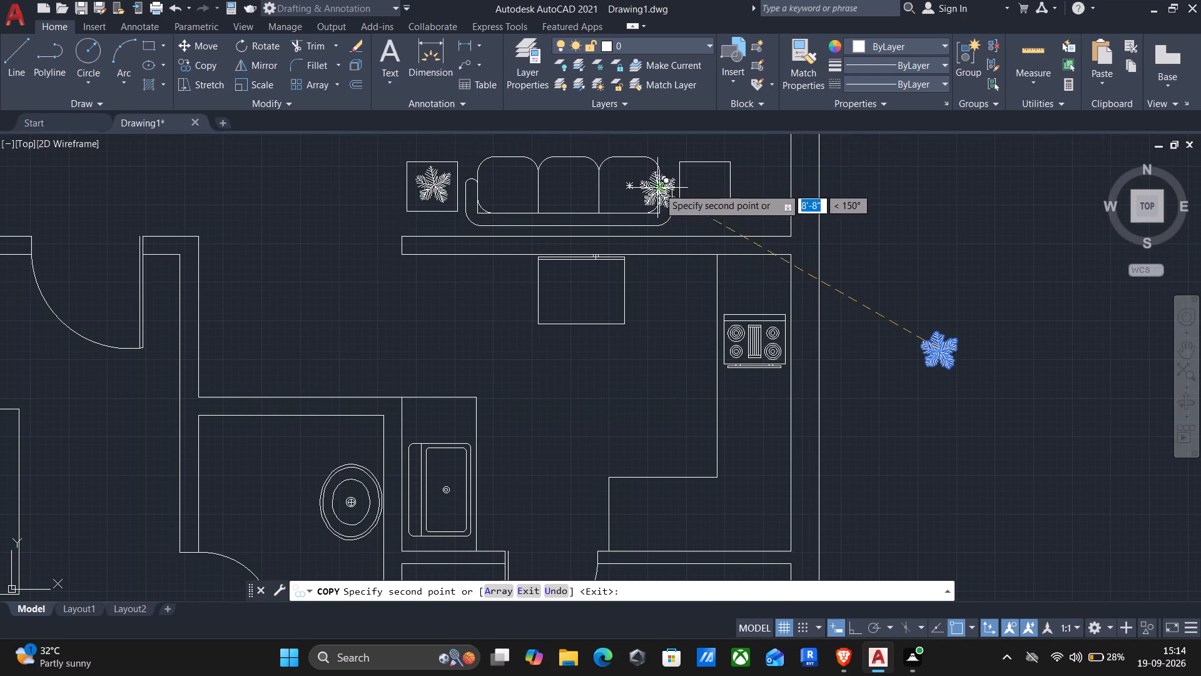
{"action": "left_click", "coordinate": [706, 185]}
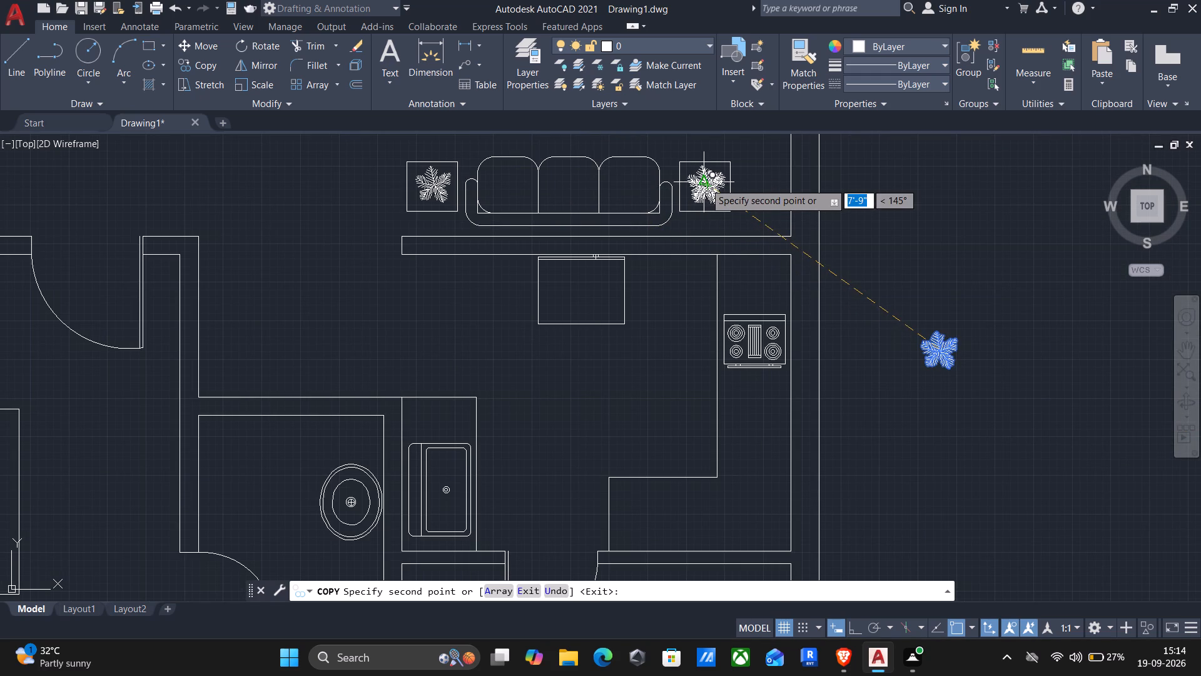
{"action": "key", "text": "Escape"}
Delete the original tree block left outside the building, east of the kitchen wall.
{"action": "left_click", "coordinate": [1077, 459]}
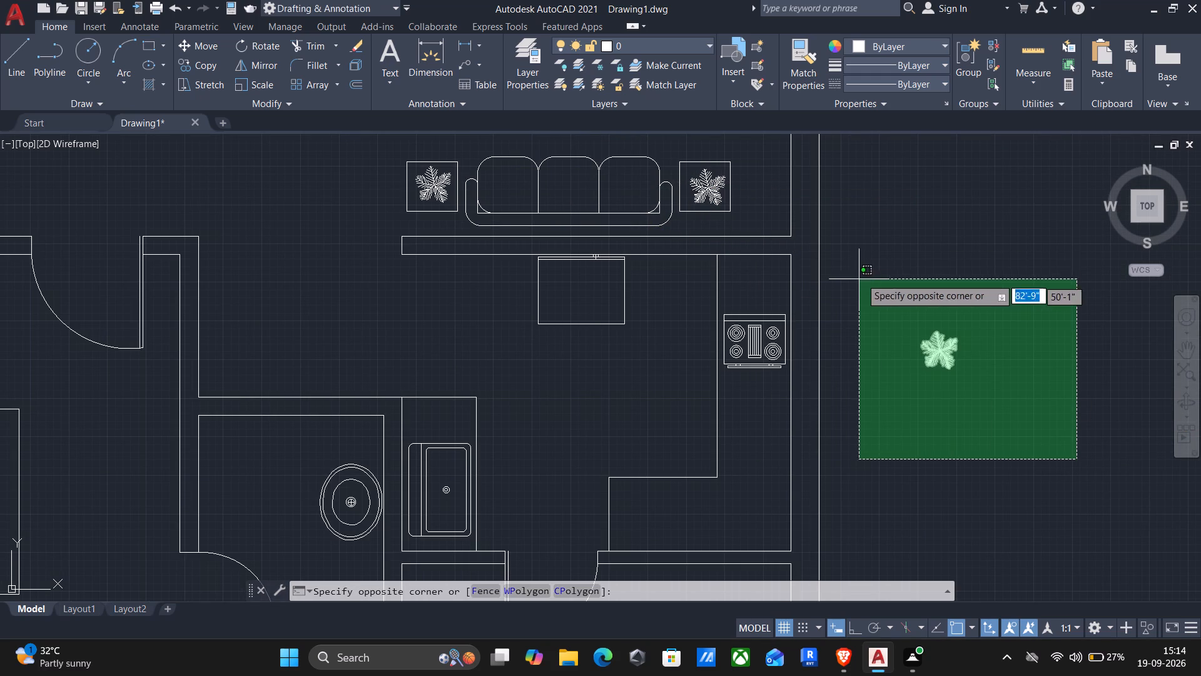
{"action": "left_click", "coordinate": [883, 259]}
{"action": "key", "text": "Delete"}
Scale the rounded rectangular block outside the building's southeast corner down about its centre to roughly 60% of its size.
{"action": "scroll", "coordinate": [884, 266], "scroll_direction": "down", "scroll_amount": 4}
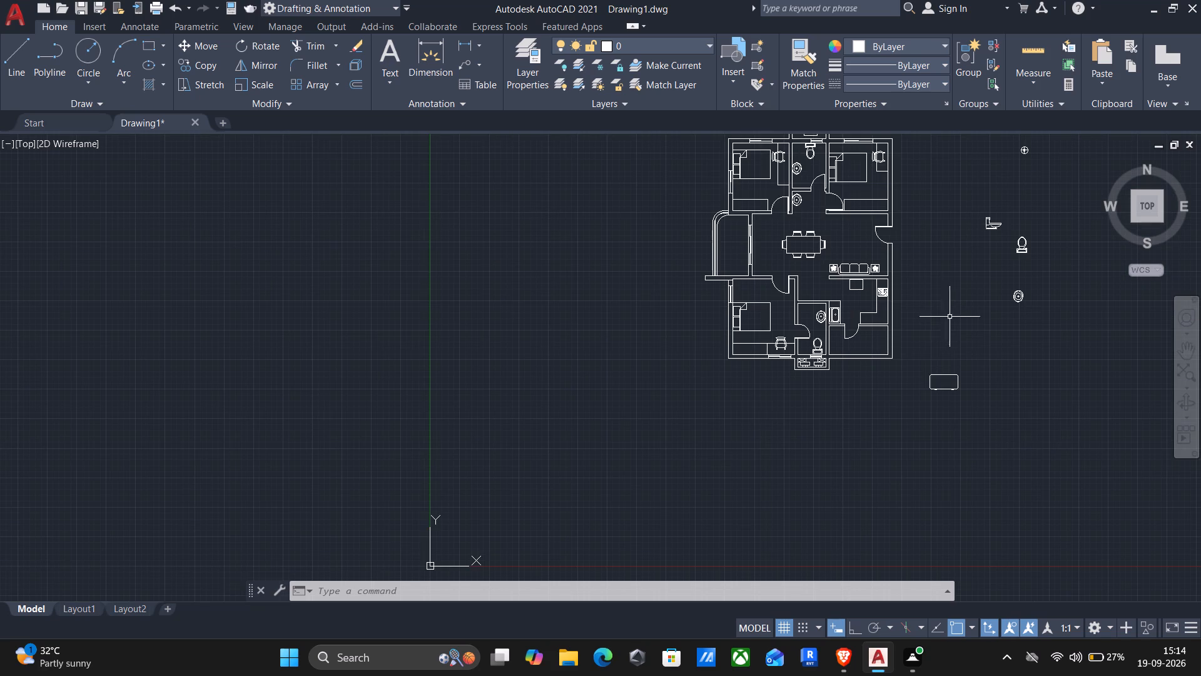
{"action": "scroll", "coordinate": [918, 361], "scroll_direction": "up", "scroll_amount": 2}
{"action": "left_click", "coordinate": [913, 364]}
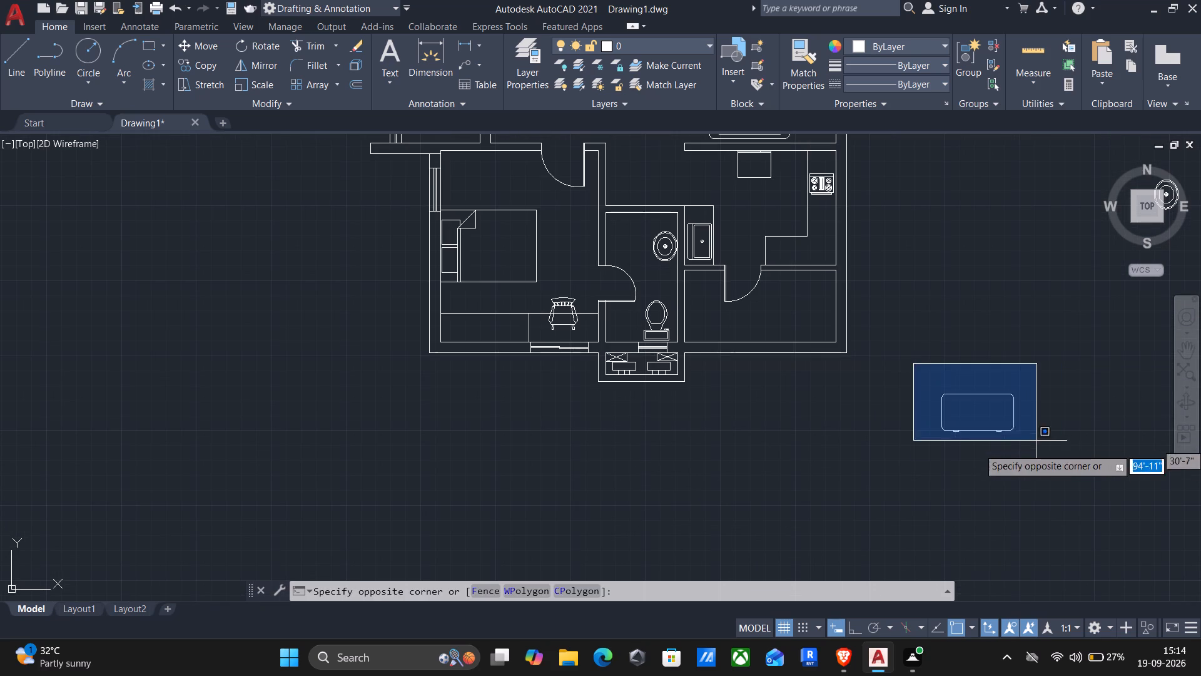
{"action": "left_click", "coordinate": [1078, 461]}
{"action": "scroll", "coordinate": [1047, 461], "scroll_direction": "down", "scroll_amount": 1}
{"action": "key", "text": "s"}
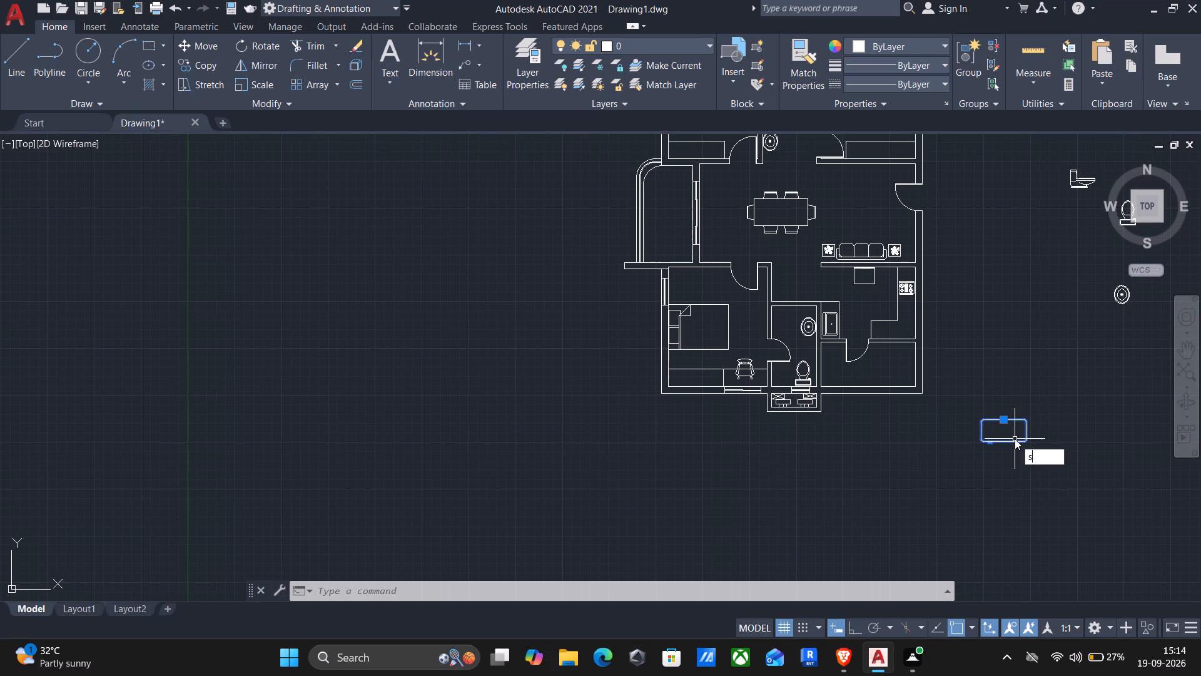
{"action": "key", "text": "c"}
{"action": "key", "text": "Return"}
{"action": "scroll", "coordinate": [1012, 417], "scroll_direction": "up", "scroll_amount": 1}
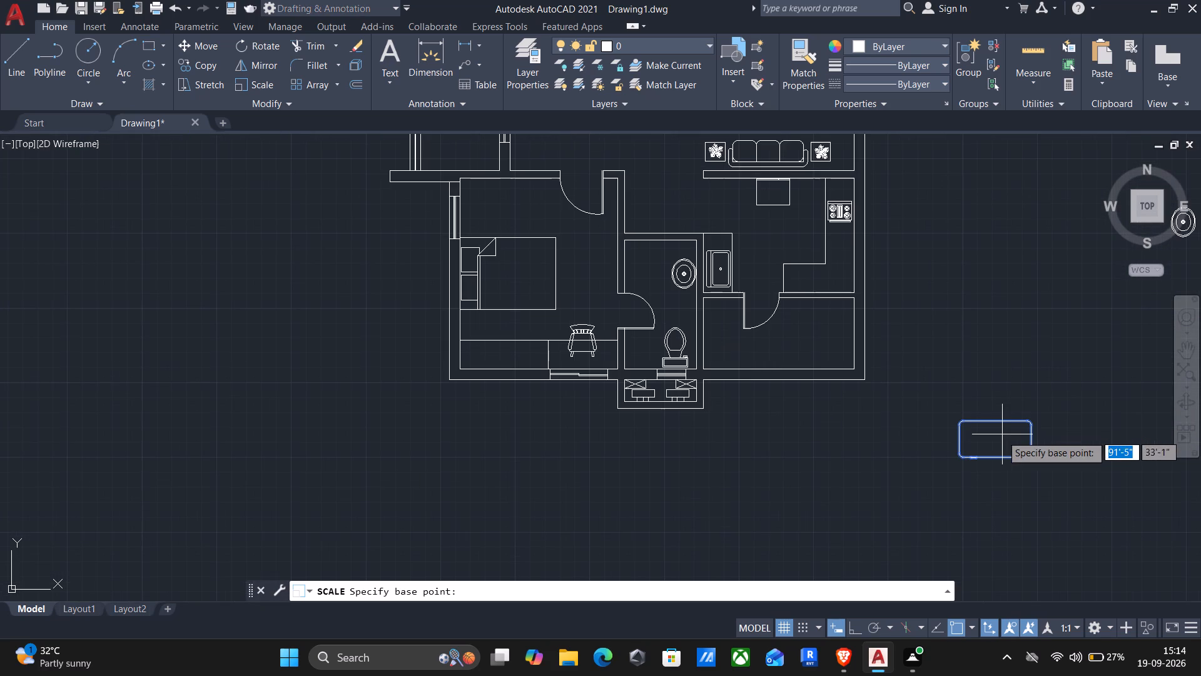
{"action": "left_click", "coordinate": [1001, 436]}
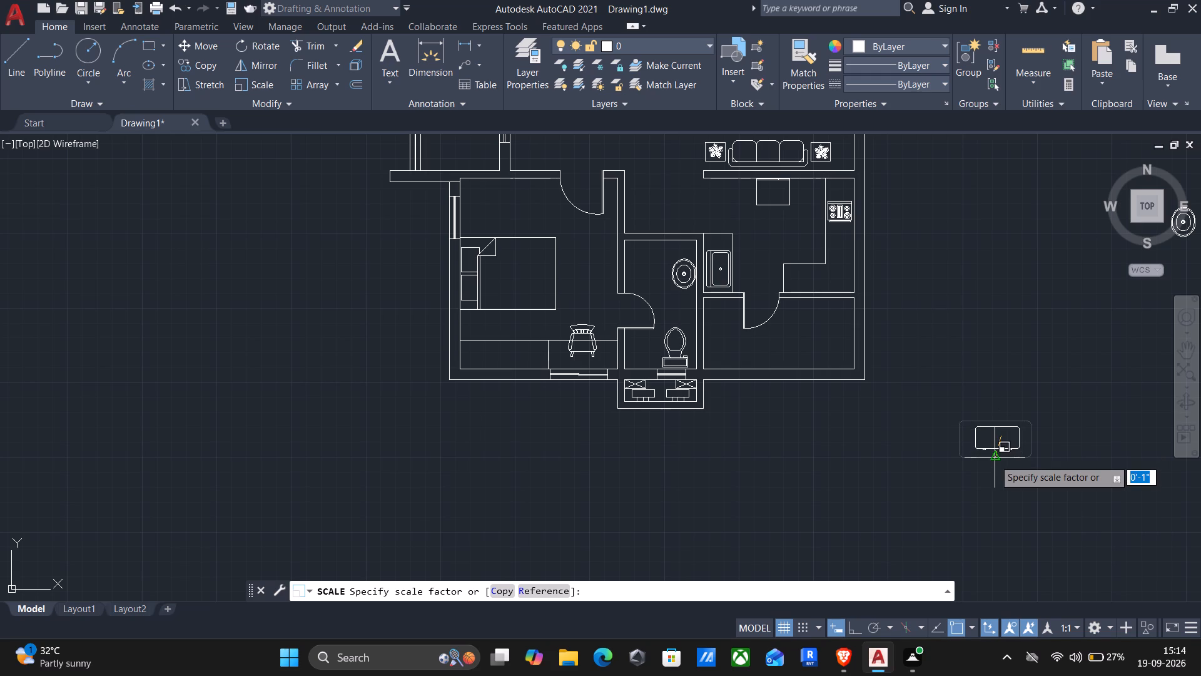
{"action": "left_click", "coordinate": [994, 459]}
Copy the reduced rounded rectangular block from its south edge's midpoint into the living area, just north of the three-seat sofa, as a coffee table.
{"action": "left_click", "coordinate": [1022, 478]}
{"action": "left_click", "coordinate": [960, 404]}
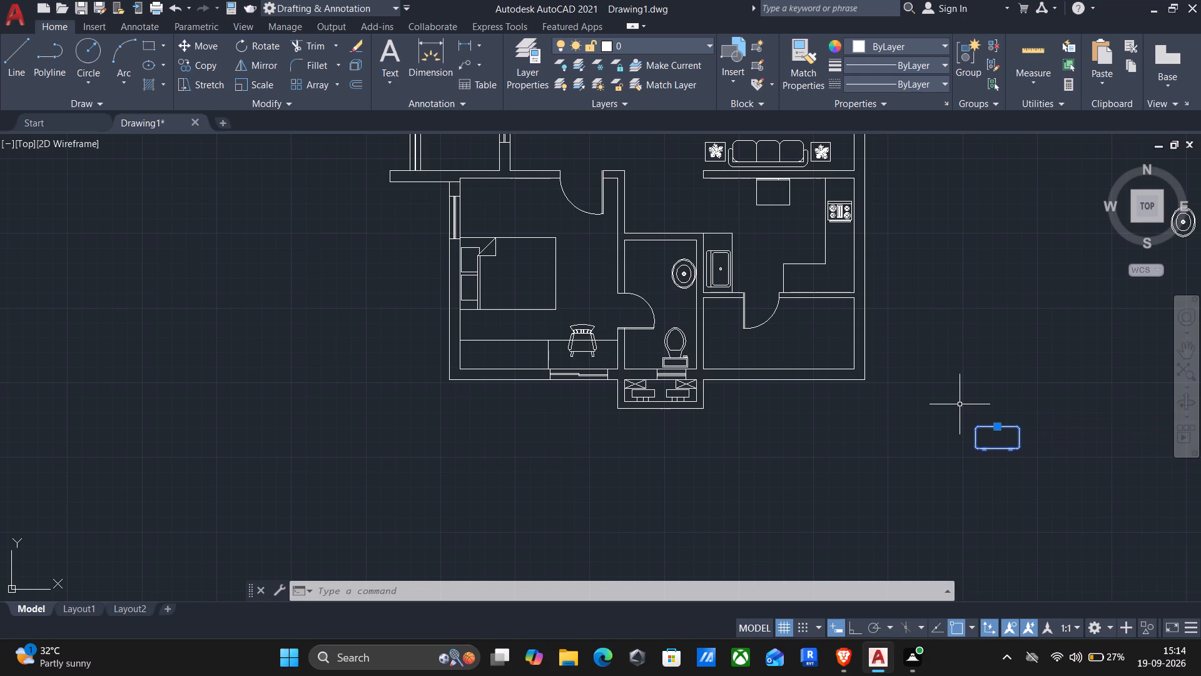
{"action": "type", "text": "co"}
{"action": "key", "text": "Return"}
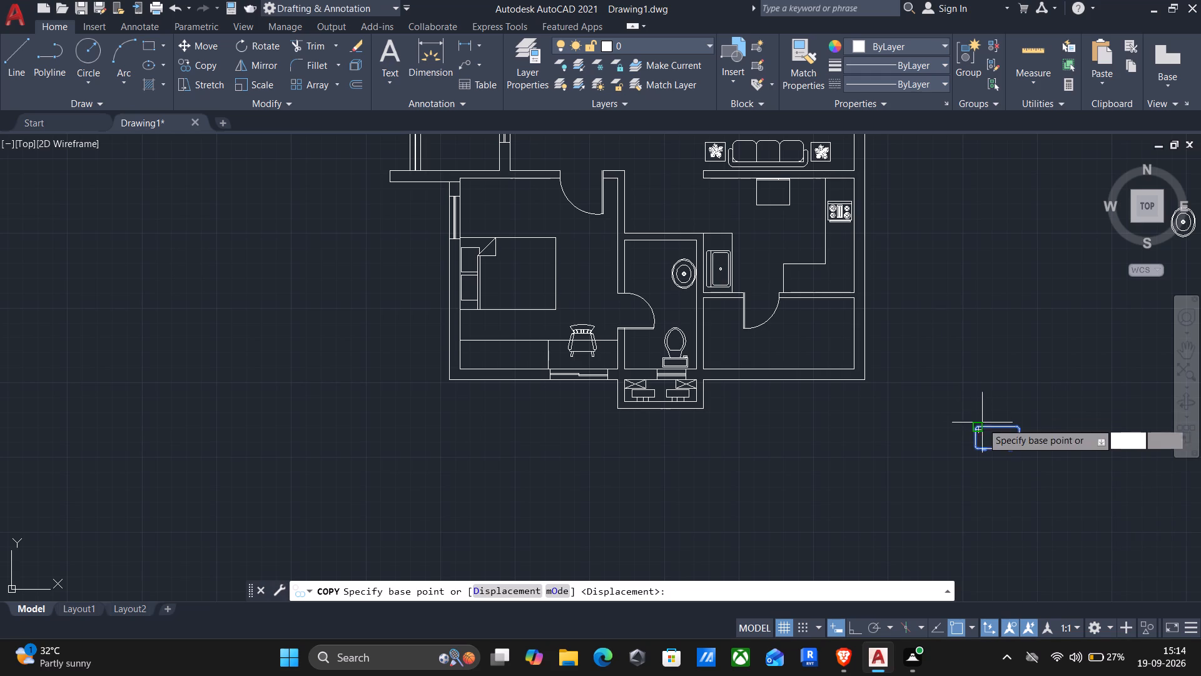
{"action": "left_click", "coordinate": [999, 451]}
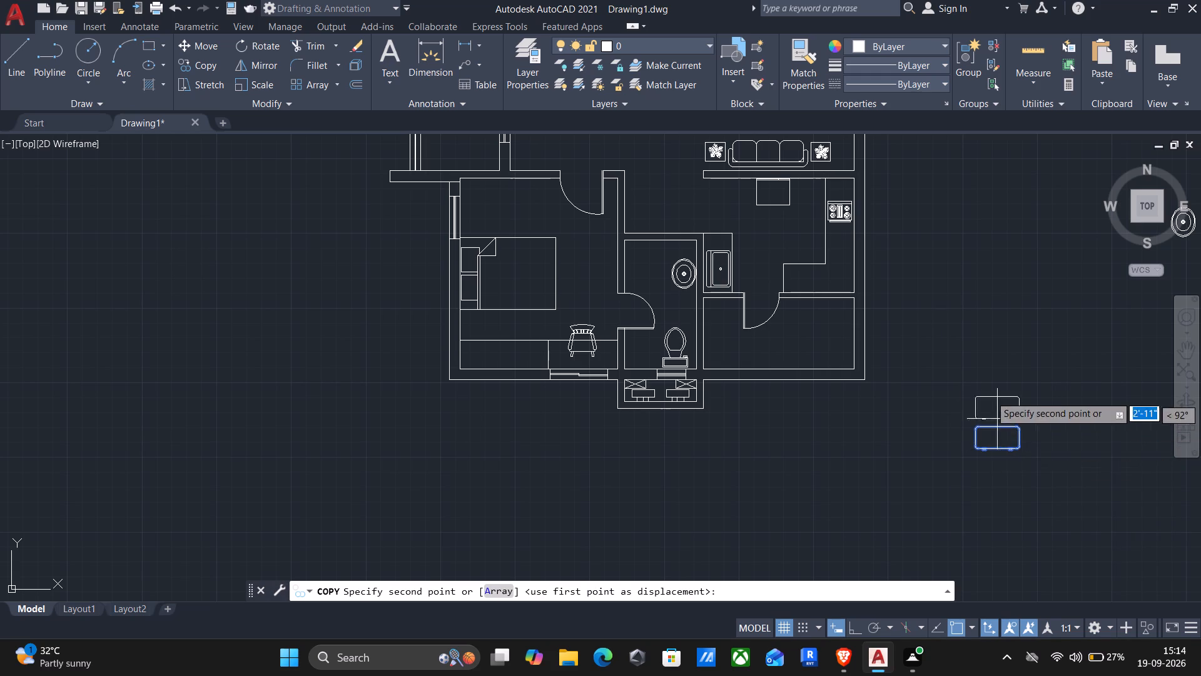
{"action": "scroll", "coordinate": [838, 320], "scroll_direction": "up", "scroll_amount": 1}
{"action": "middle_click_drag", "start_coordinate": [838, 322], "coordinate": [899, 590]}
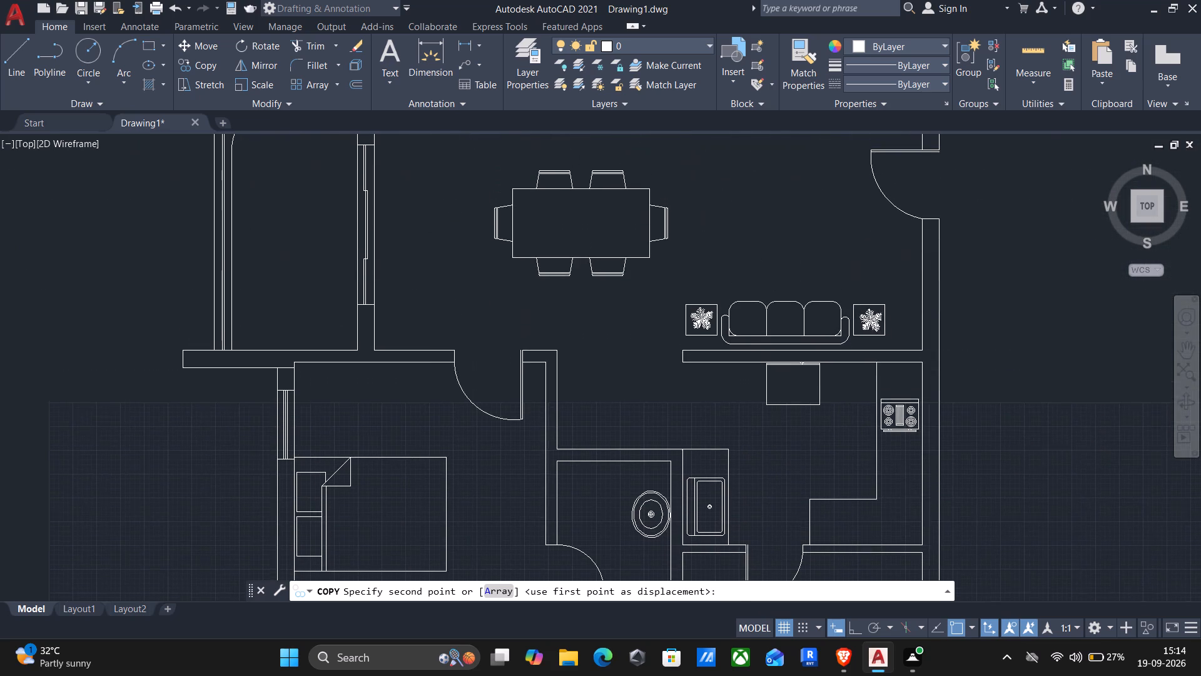
{"action": "scroll", "coordinate": [775, 287], "scroll_direction": "up", "scroll_amount": 2}
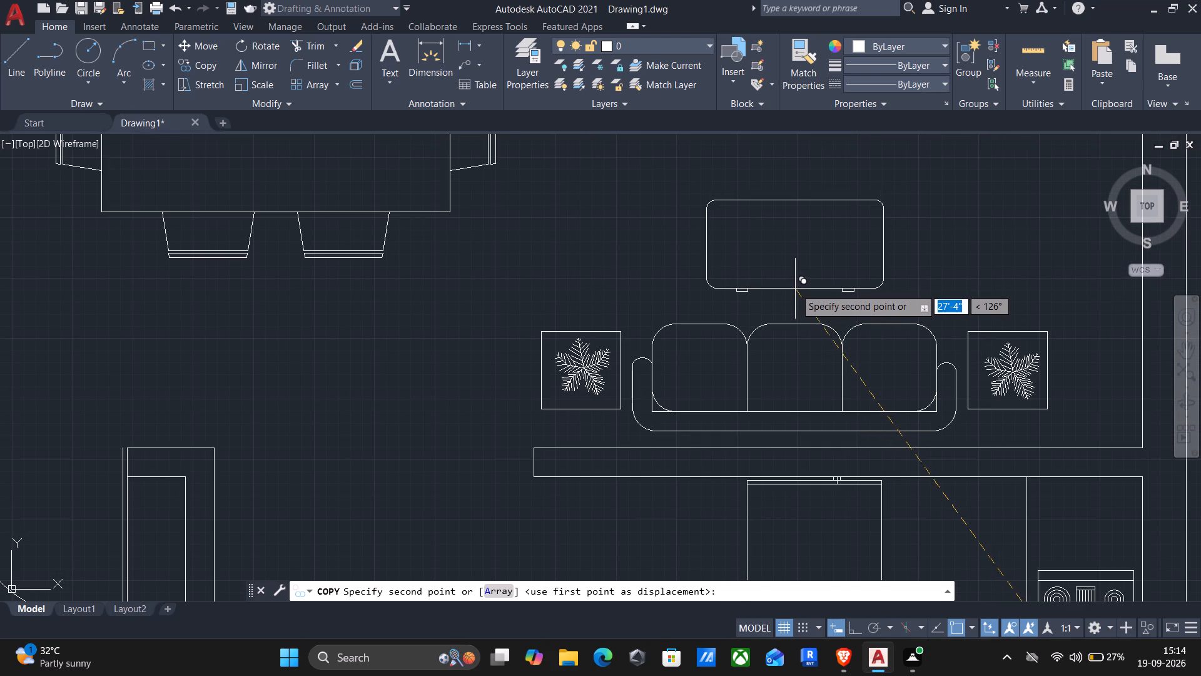
{"action": "left_click", "coordinate": [791, 291]}
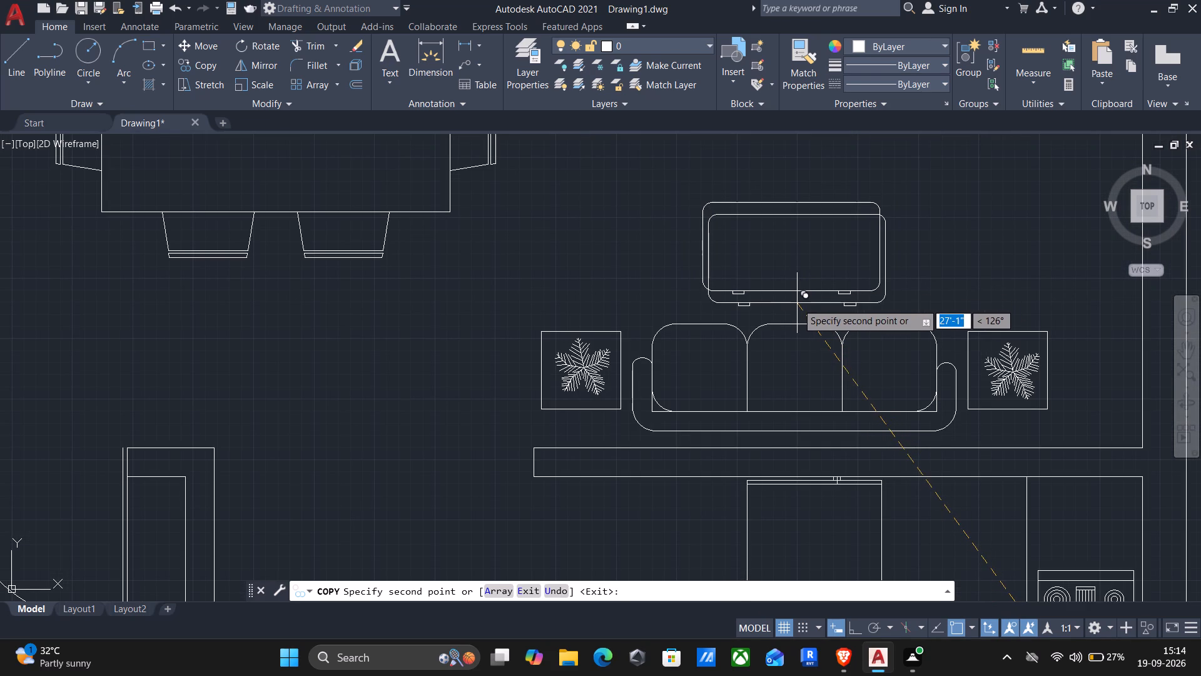
{"action": "key", "text": "Escape"}
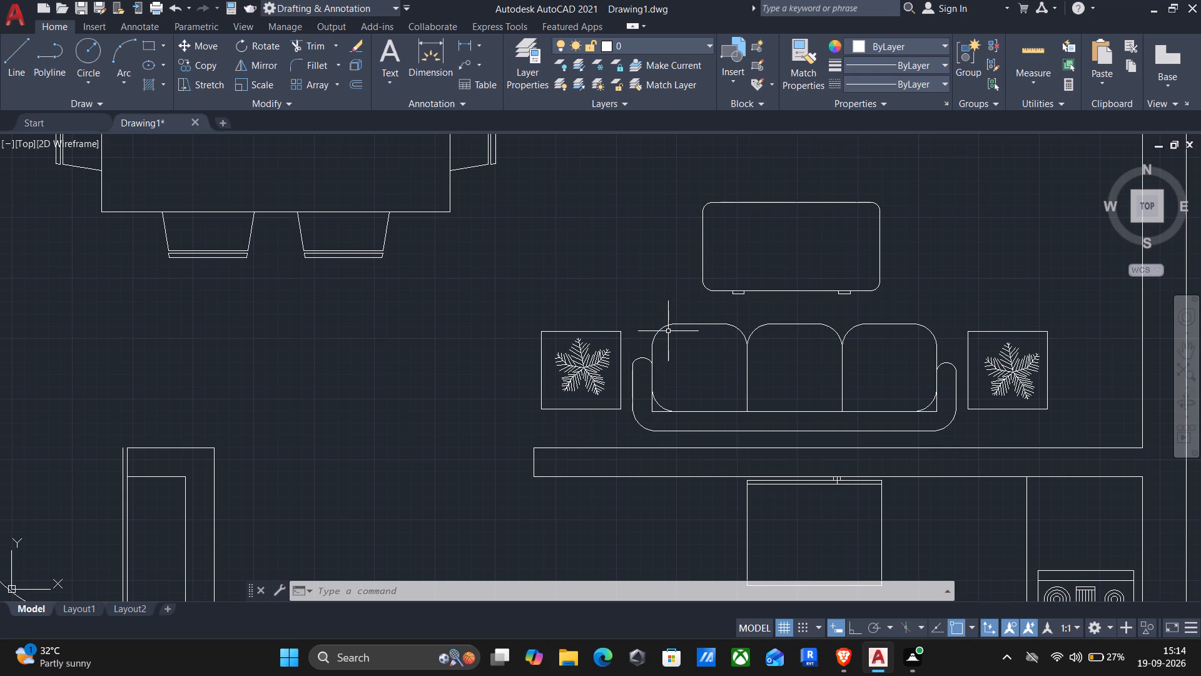
Copy the sofa's easternmost seat cushion twice, placing one copy east and one west of the coffee table, level with it.
{"action": "left_click", "coordinate": [861, 325]}
{"action": "key", "text": "c"}
{"action": "key", "text": "o"}
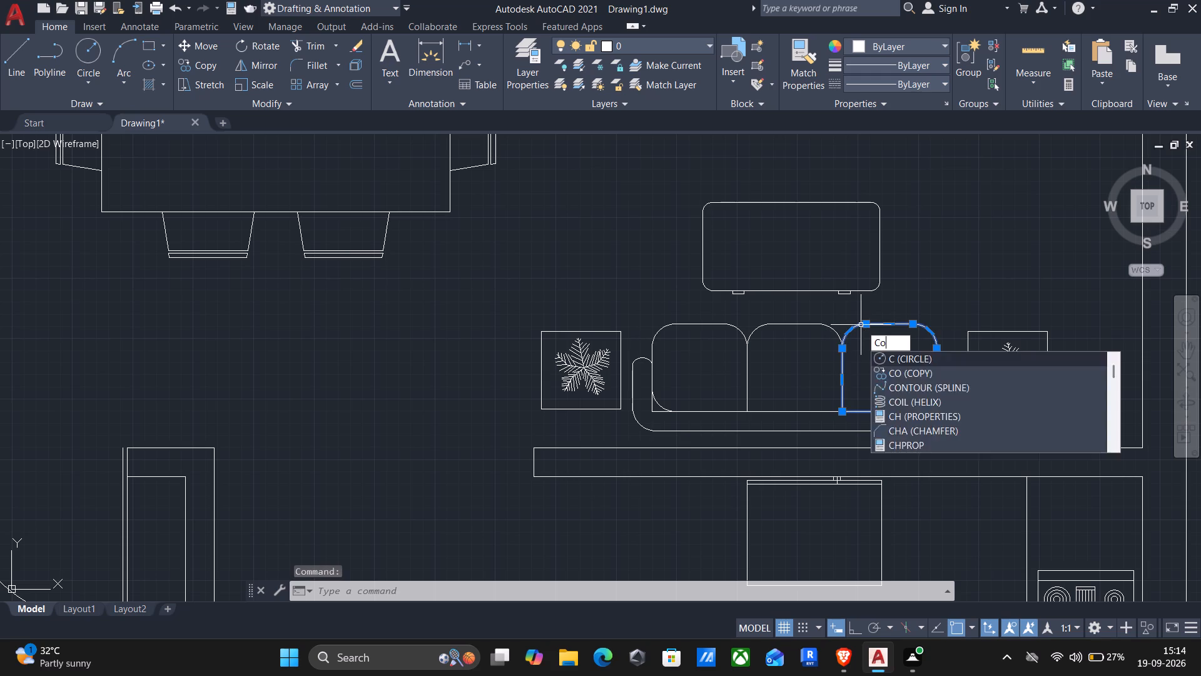
{"action": "key", "text": "Return"}
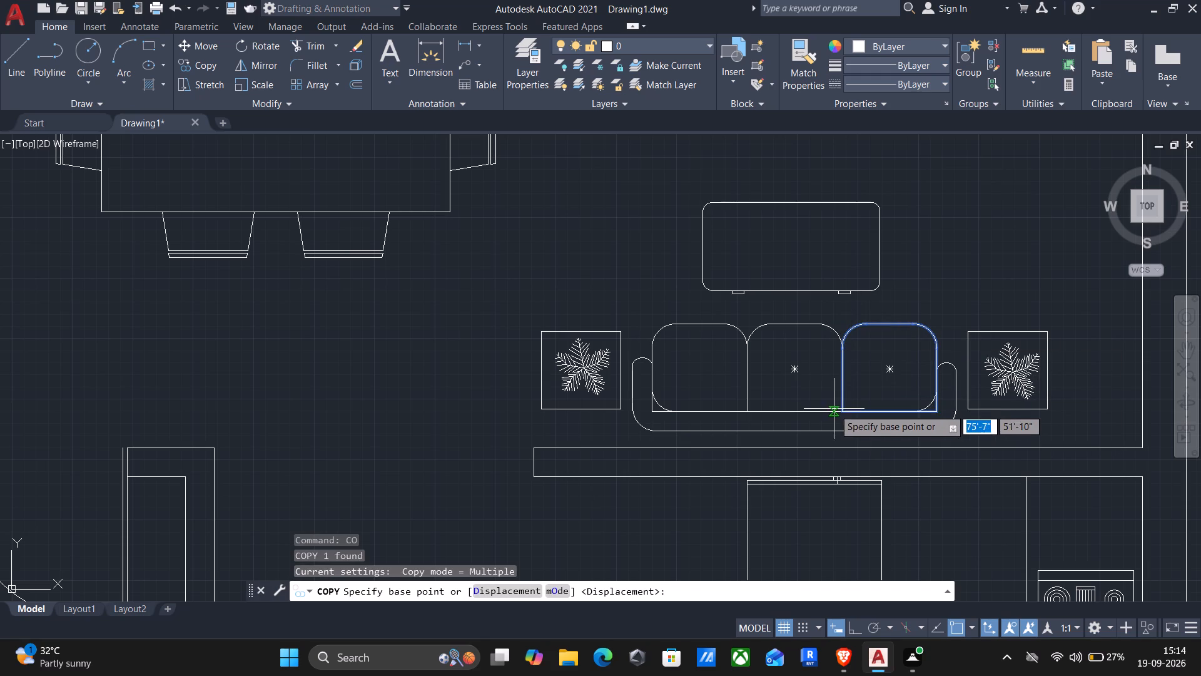
{"action": "left_click", "coordinate": [839, 417]}
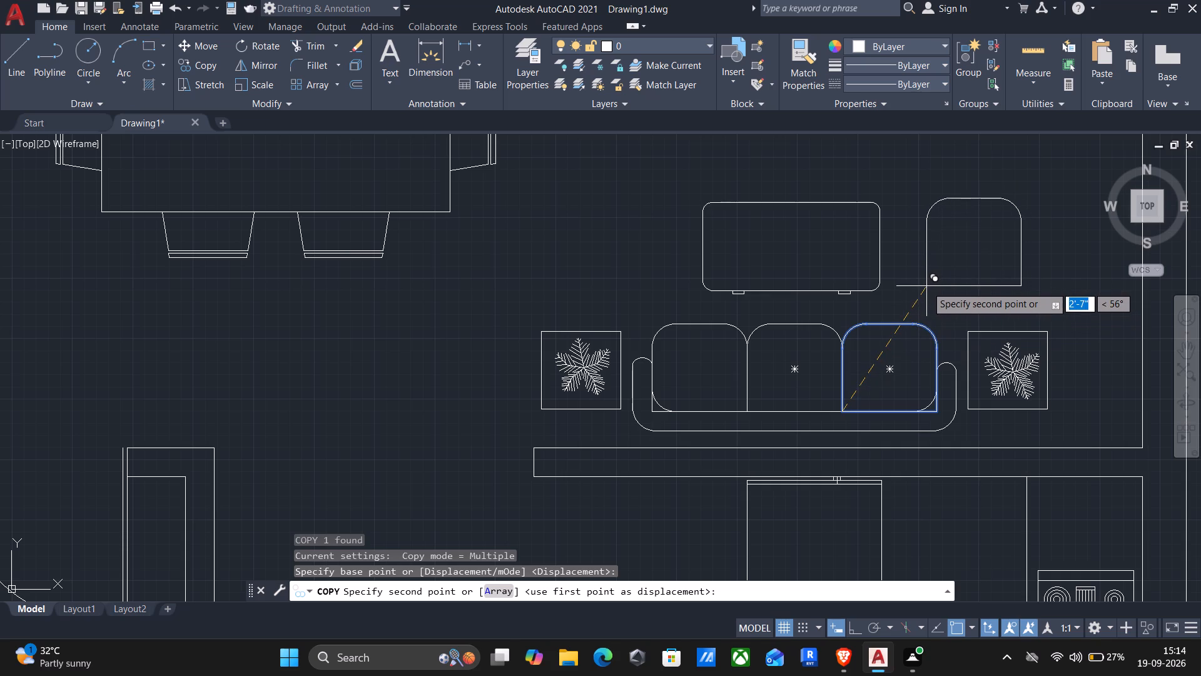
{"action": "left_click", "coordinate": [927, 289]}
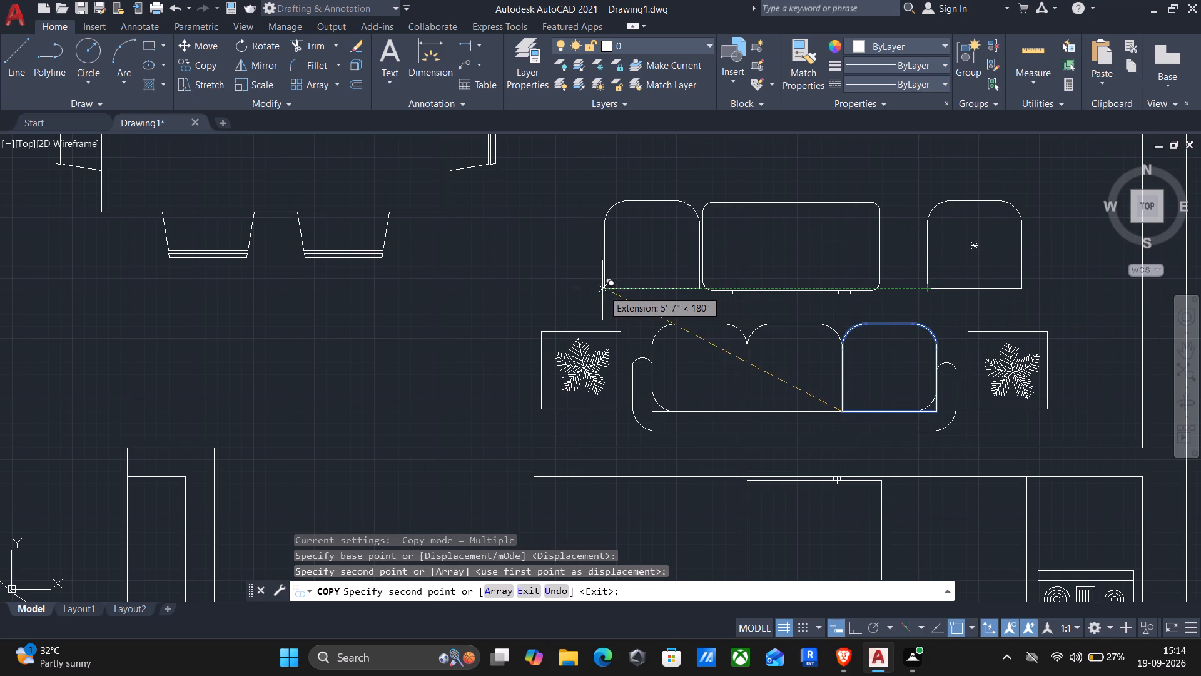
{"action": "left_click", "coordinate": [580, 291]}
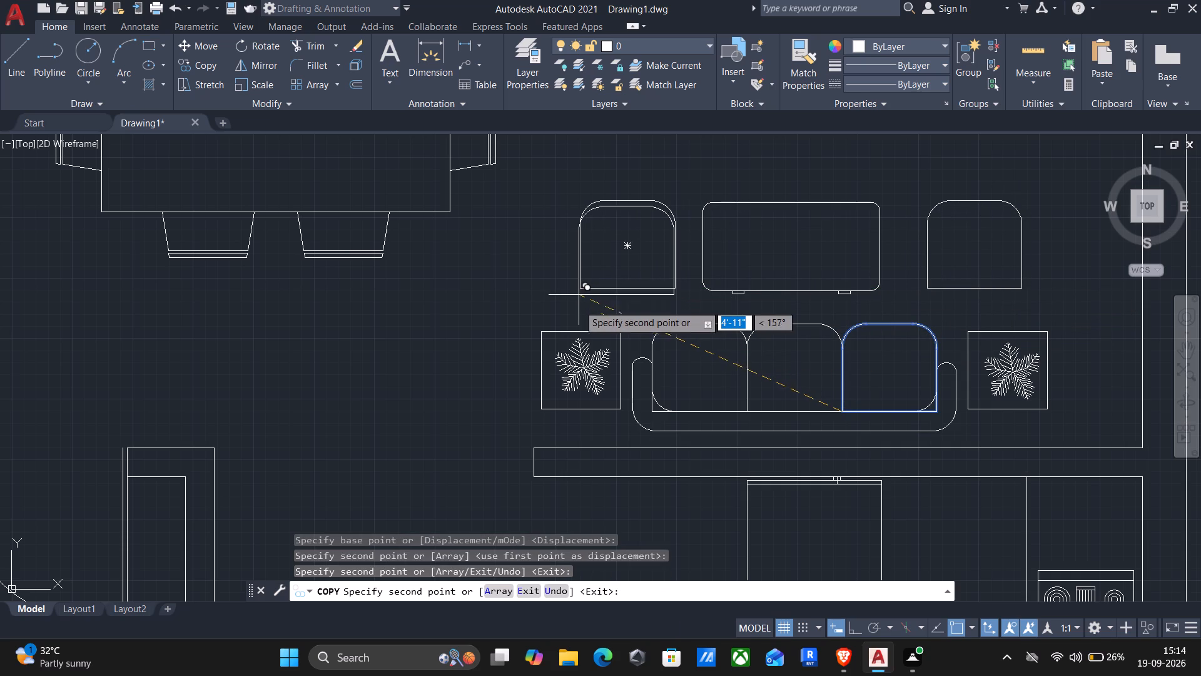
{"action": "key", "text": "Return"}
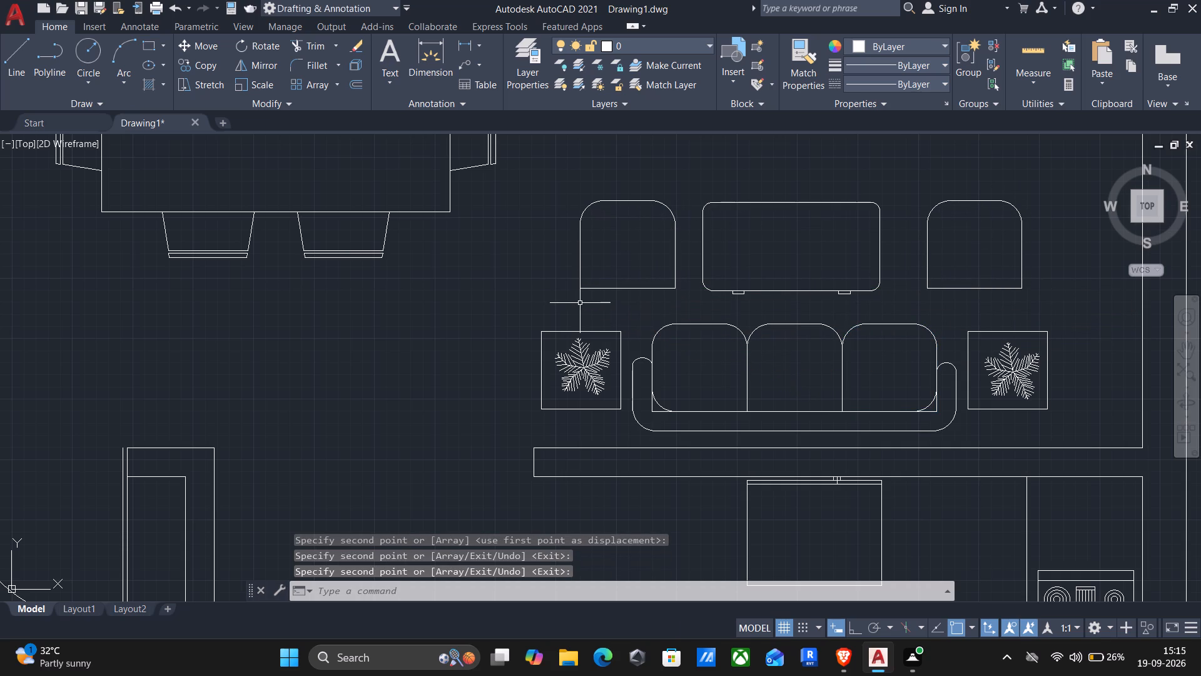
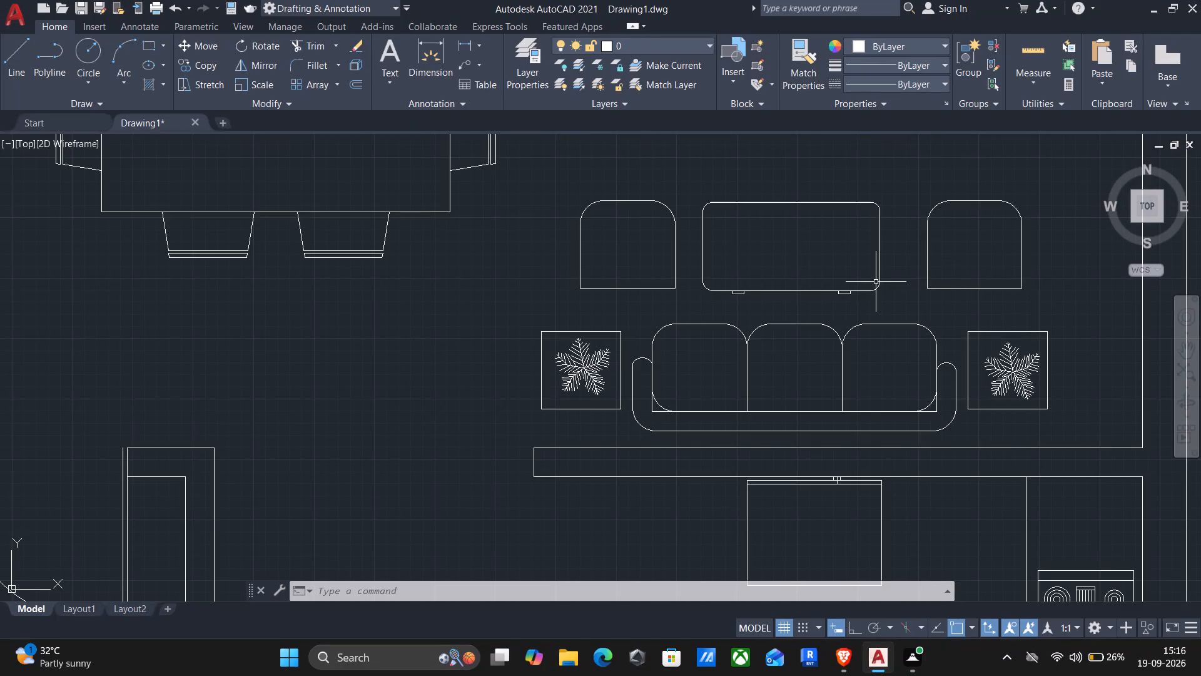
Rotate the seat cushion east of the coffee table 90° counterclockwise about its southwest corner.
{"action": "left_click", "coordinate": [938, 305]}
{"action": "left_click", "coordinate": [923, 264]}
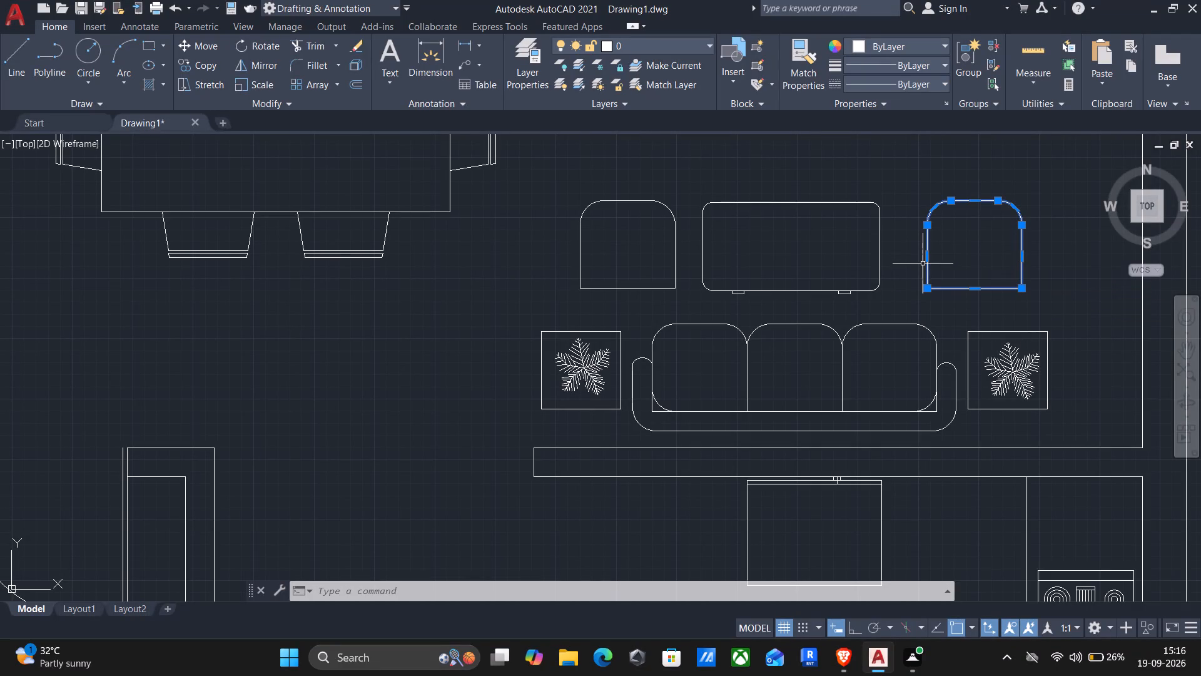
{"action": "type", "text": "ro"}
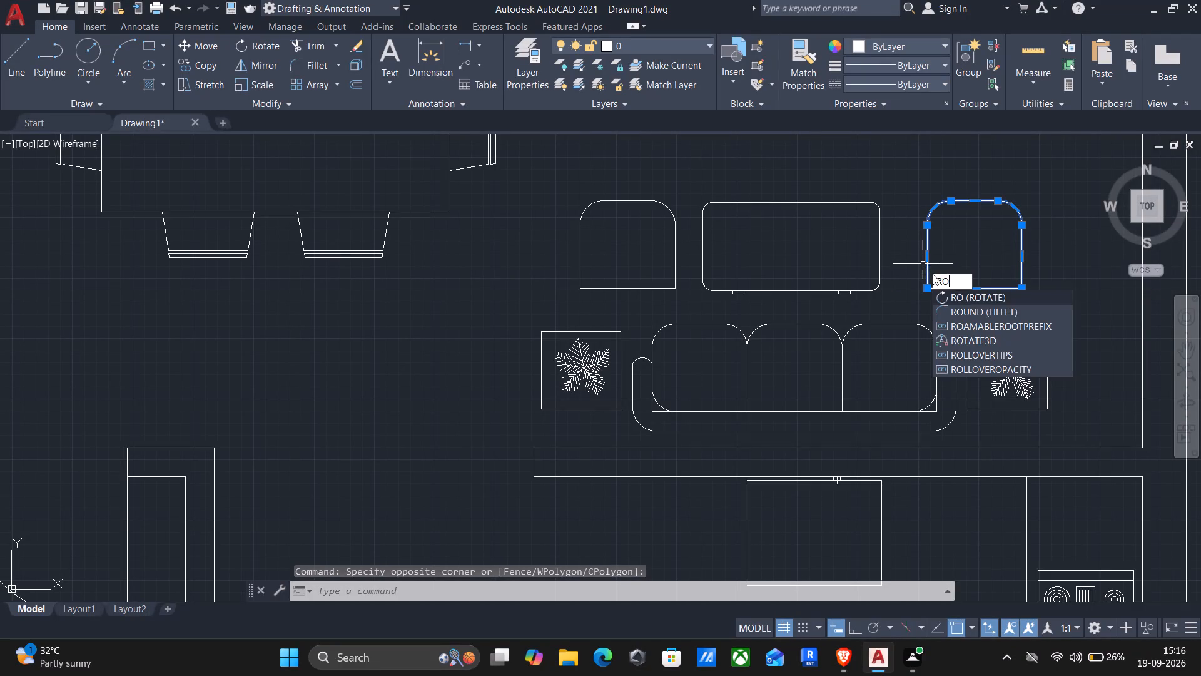
{"action": "key", "text": "Return"}
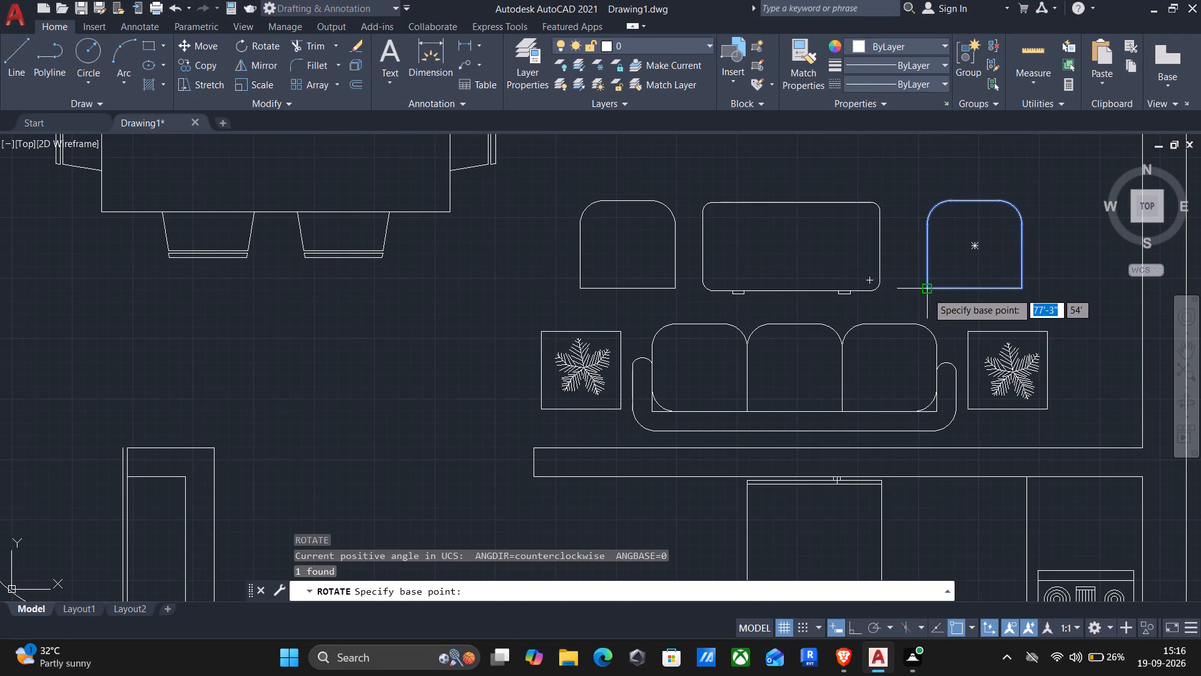
{"action": "left_click", "coordinate": [928, 292]}
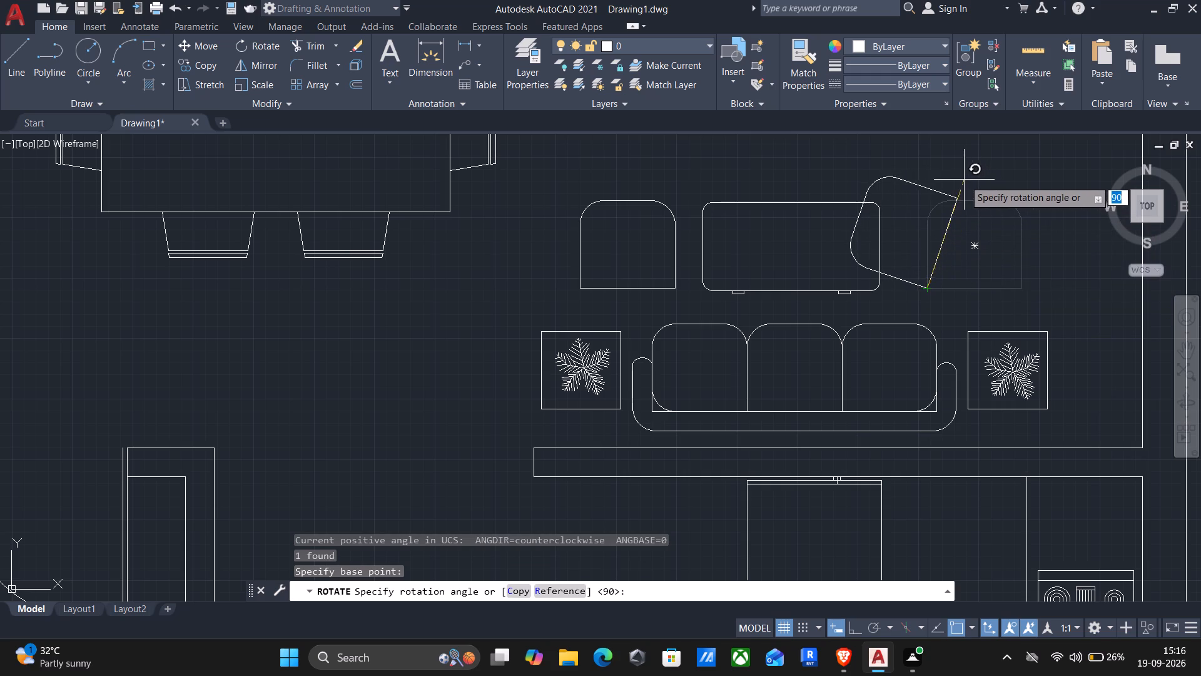
{"action": "key", "text": "F8"}
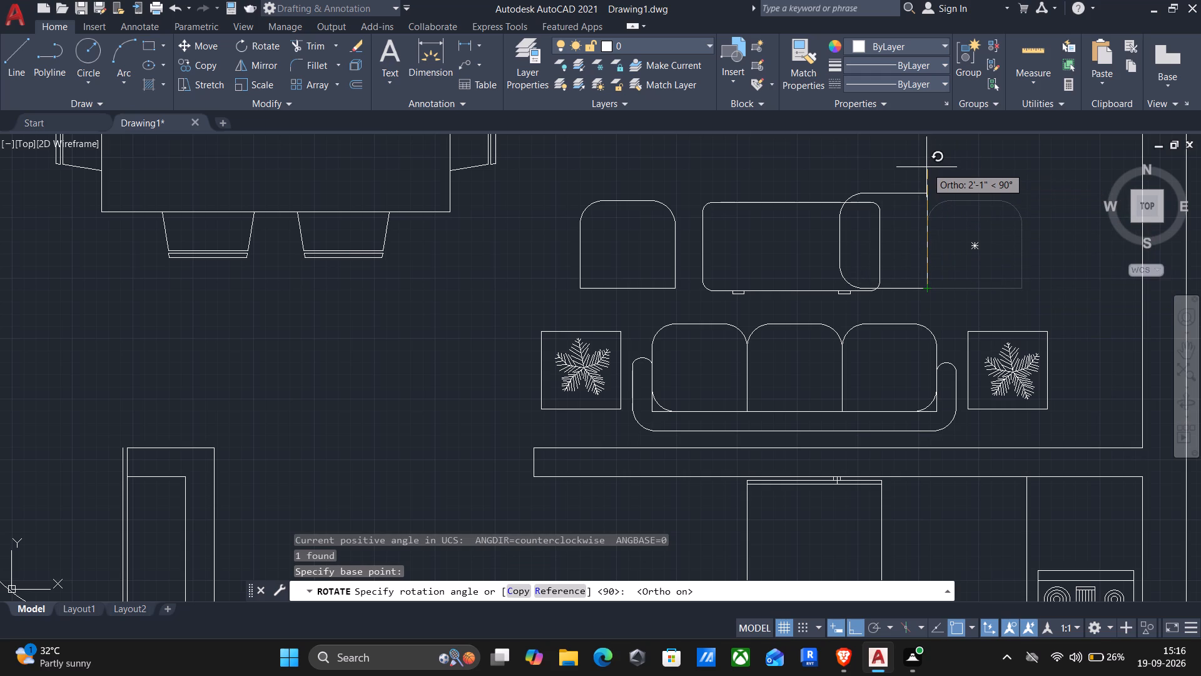
{"action": "left_click", "coordinate": [926, 167]}
Rotate the seat cushion west of the coffee table 90° counterclockwise about its southwest corner.
{"action": "left_click", "coordinate": [639, 290]}
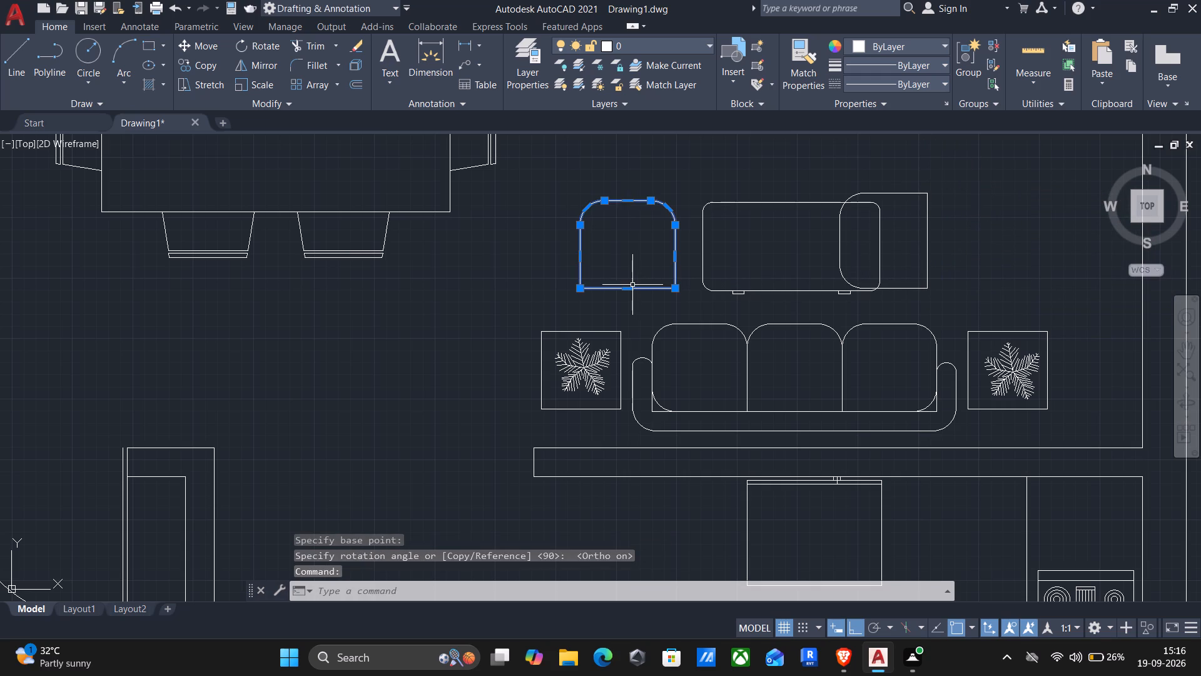
{"action": "type", "text": "ro"}
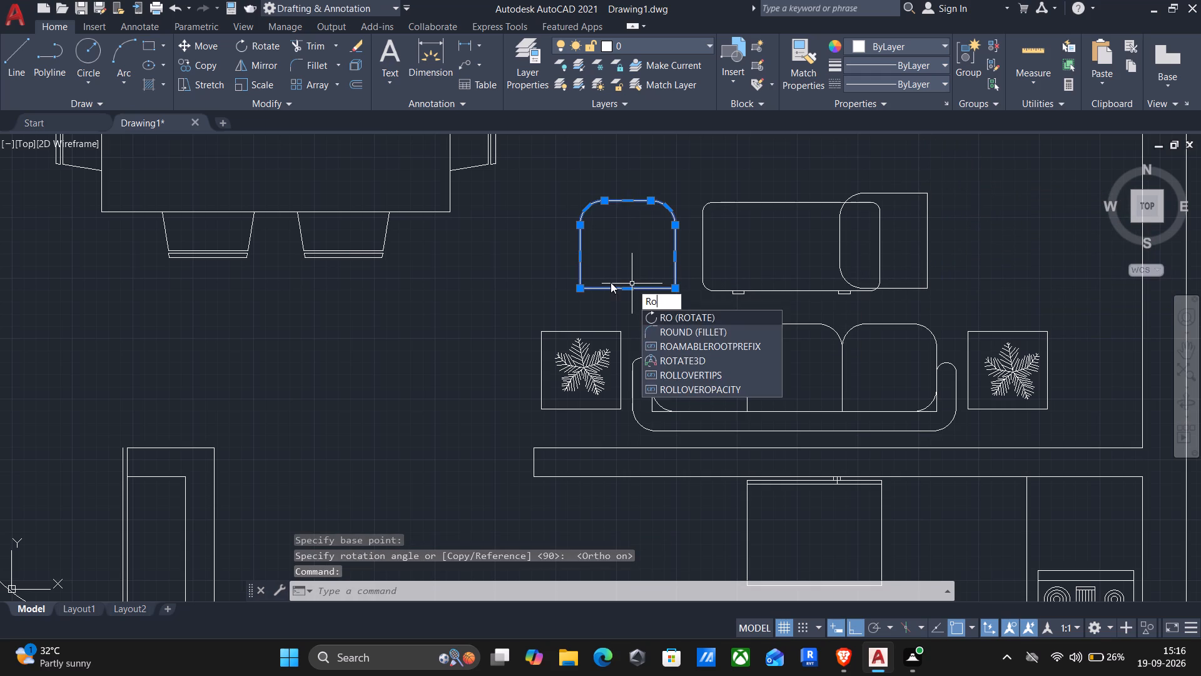
{"action": "key", "text": "Return"}
{"action": "left_click", "coordinate": [579, 287]}
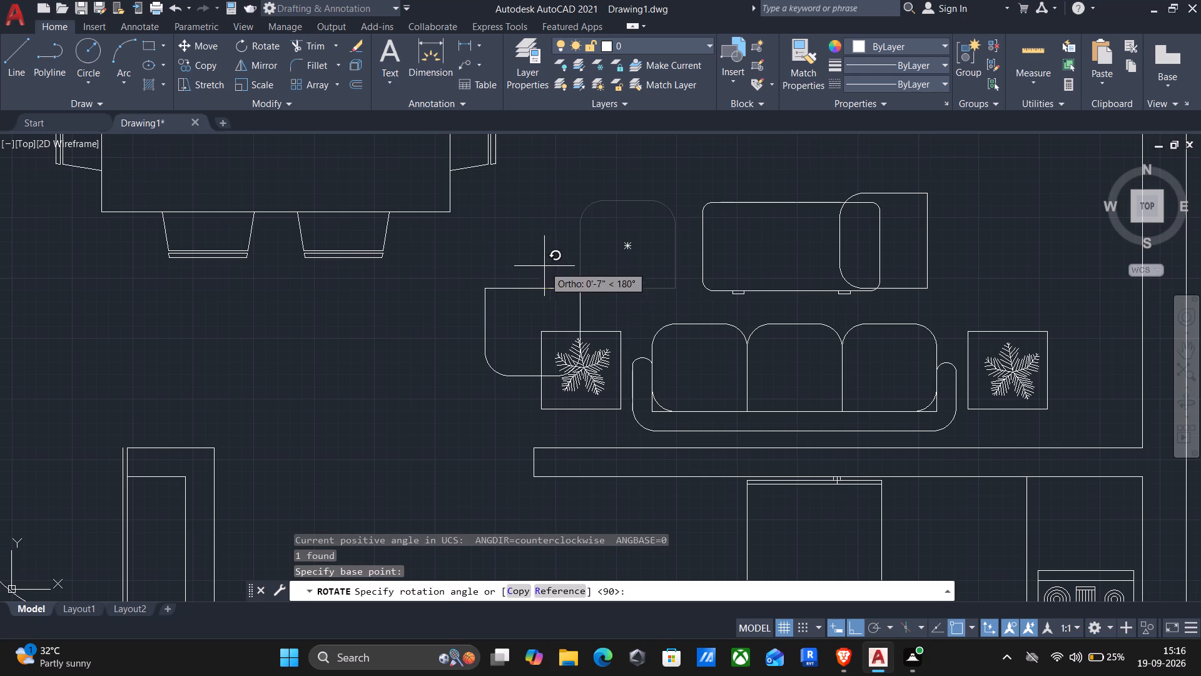
{"action": "left_click", "coordinate": [557, 165]}
Move the rotated west seat cushion east by its straight edge's midpoint, placing it just west of the coffee table.
{"action": "left_click", "coordinate": [592, 295]}
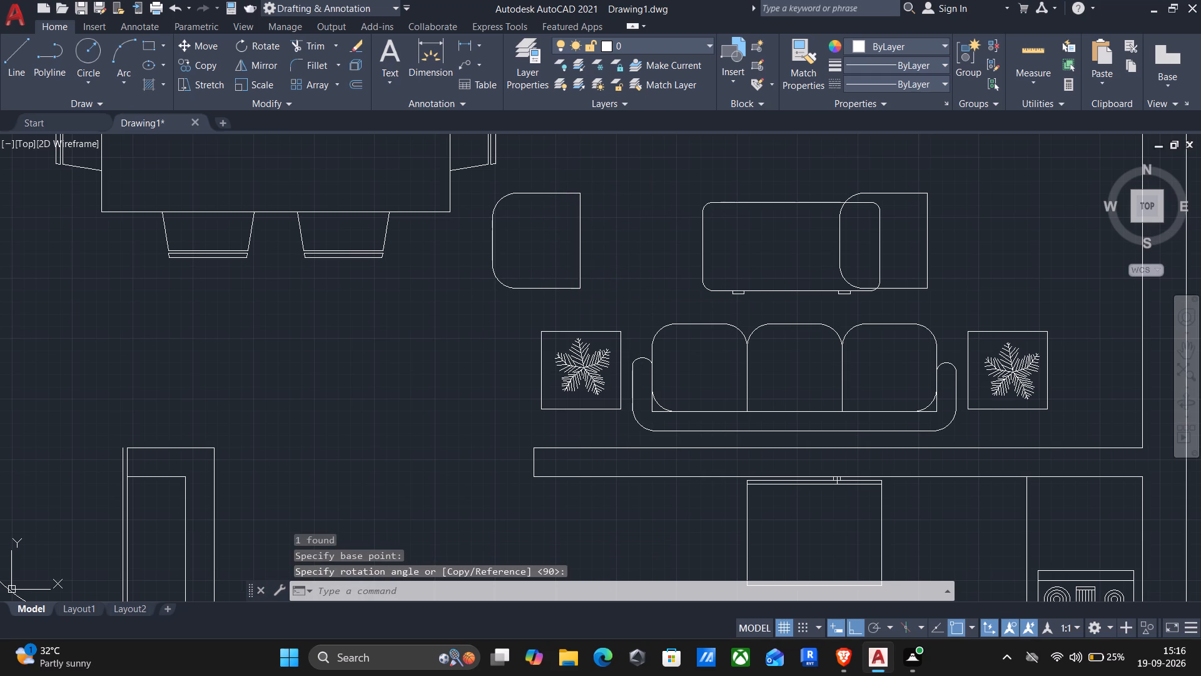
{"action": "left_click", "coordinate": [574, 264]}
{"action": "key", "text": "m"}
{"action": "key", "text": "Return"}
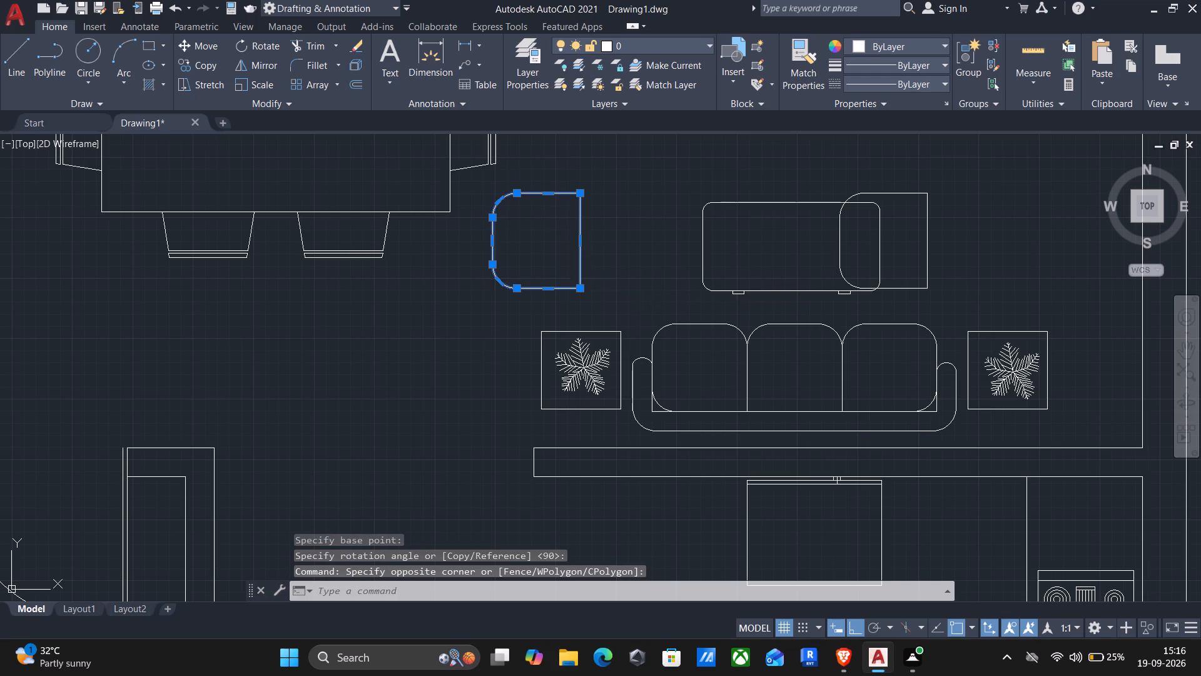
{"action": "left_click", "coordinate": [584, 242]}
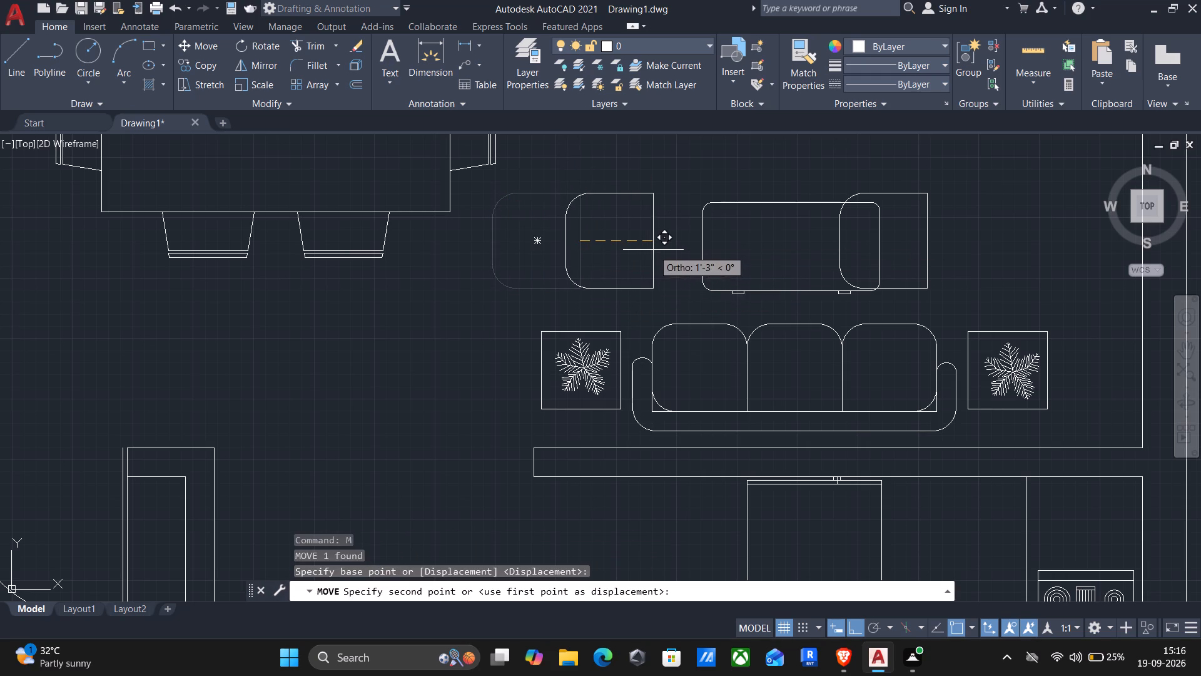
{"action": "key", "text": "F8"}
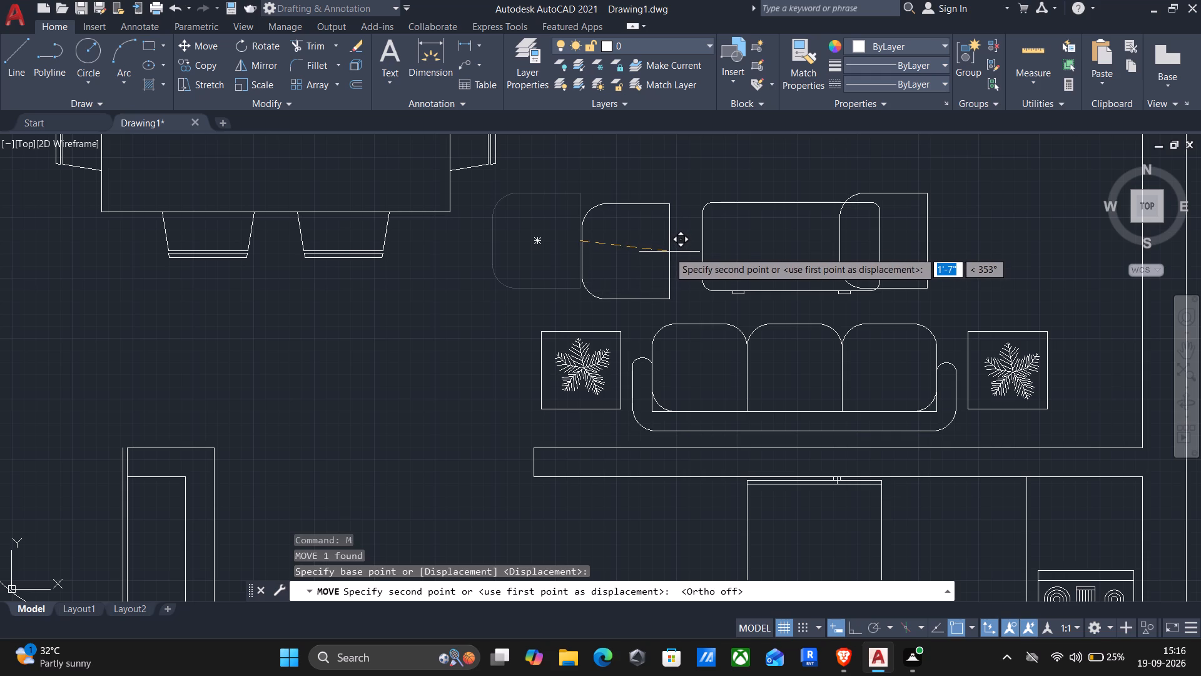
{"action": "left_click", "coordinate": [667, 244]}
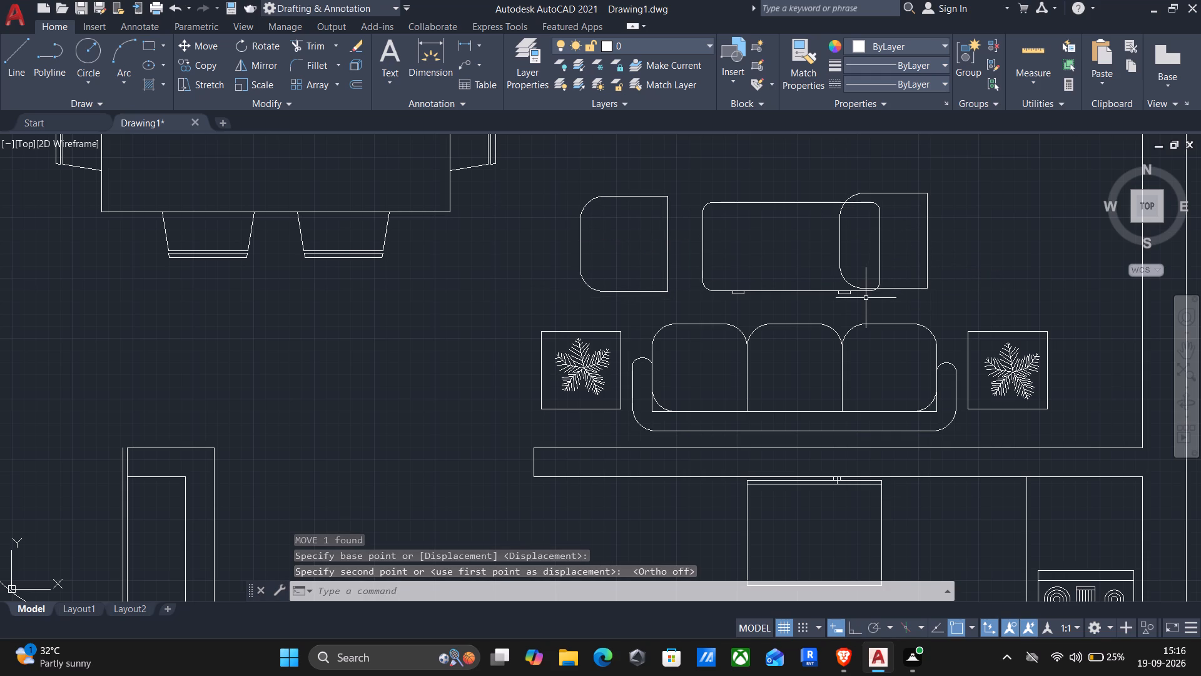
Move the rotated east seat cushion off the coffee table by its curved side's midpoint, placing it just east of the table.
{"action": "left_click", "coordinate": [913, 304]}
{"action": "left_click", "coordinate": [903, 259]}
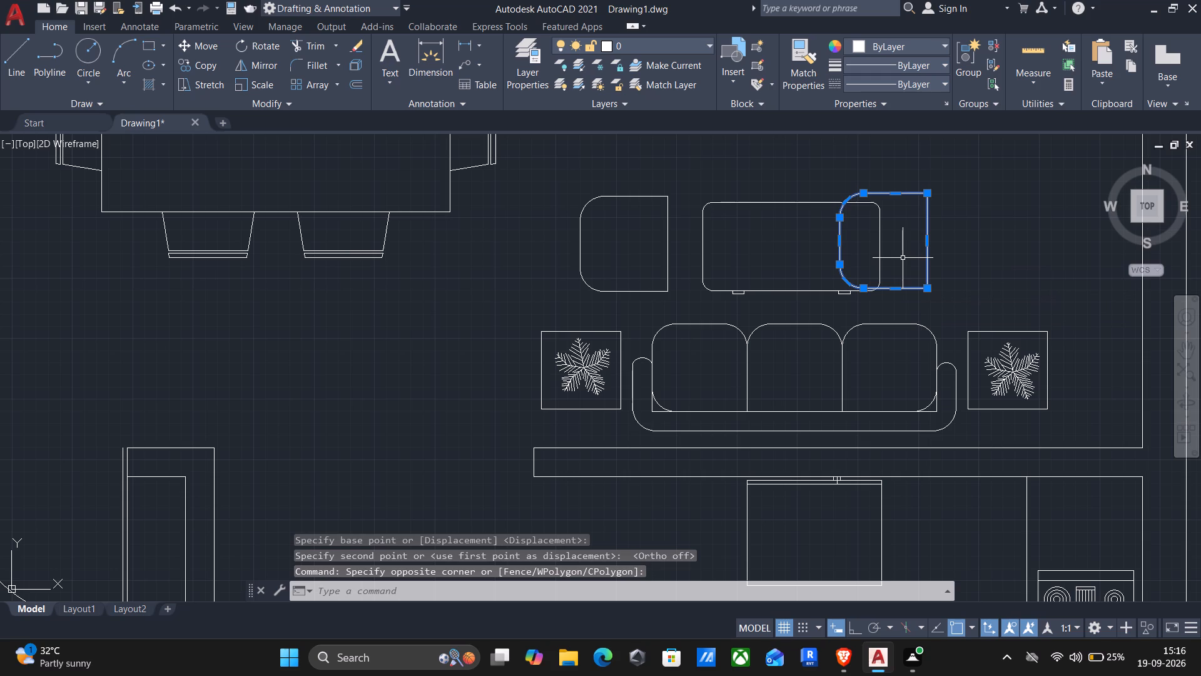
{"action": "key", "text": "m"}
{"action": "key", "text": "Return"}
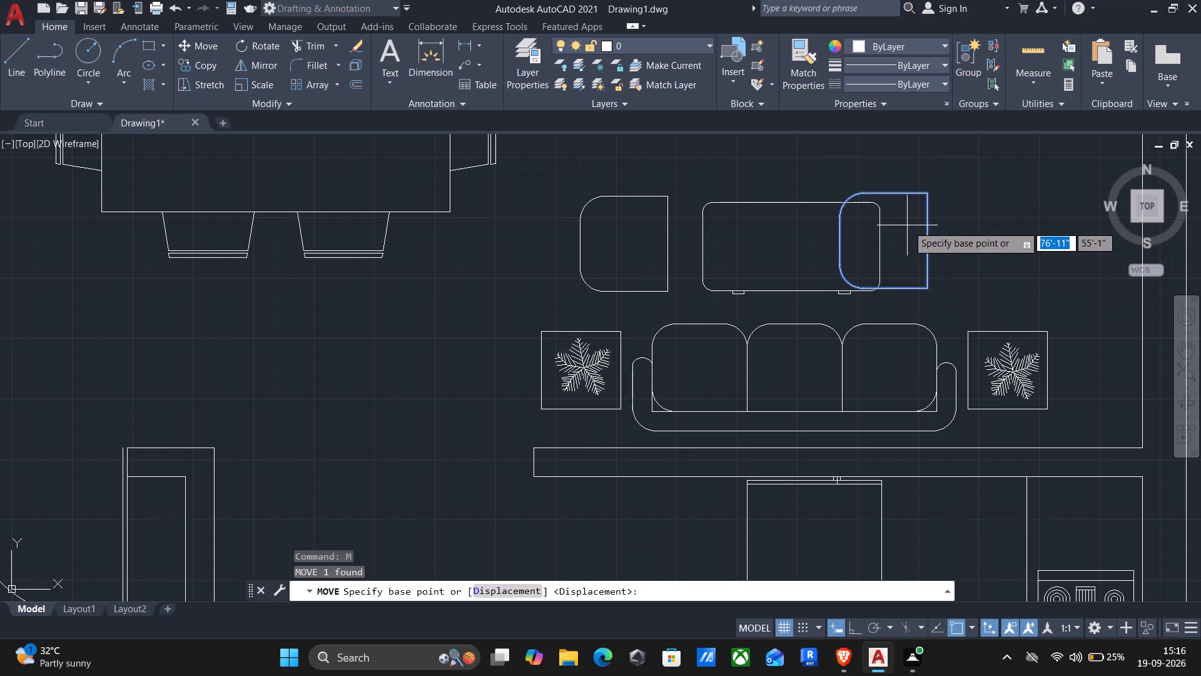
{"action": "left_click", "coordinate": [842, 243]}
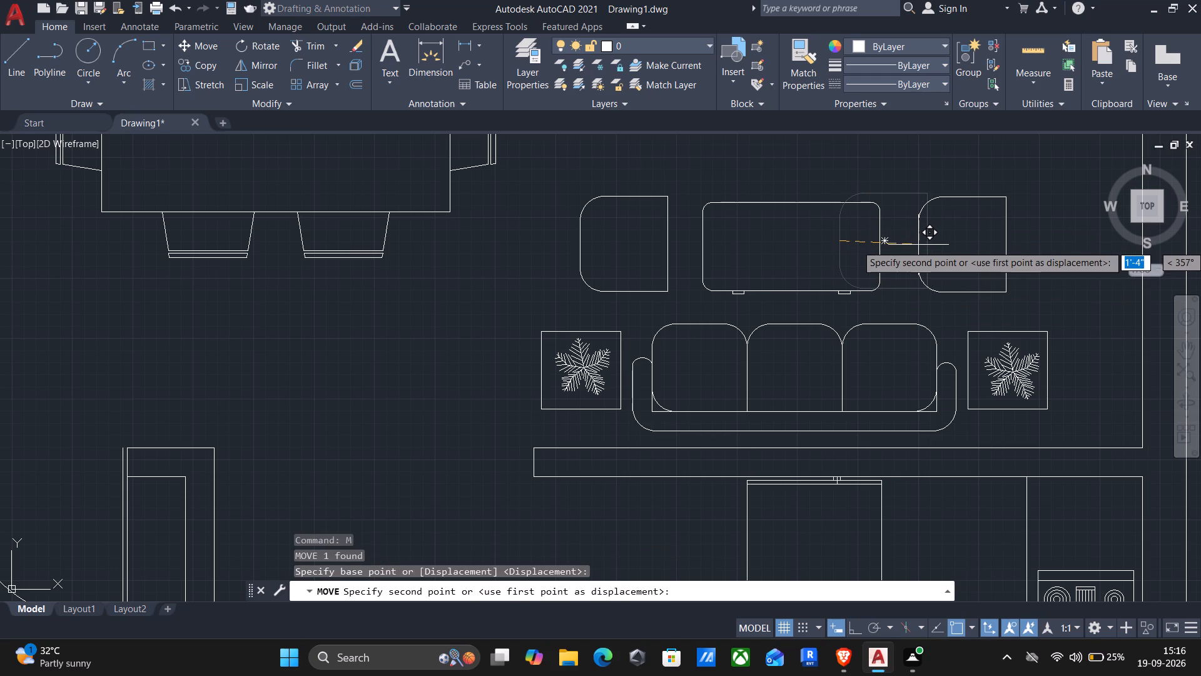
{"action": "left_click", "coordinate": [921, 245]}
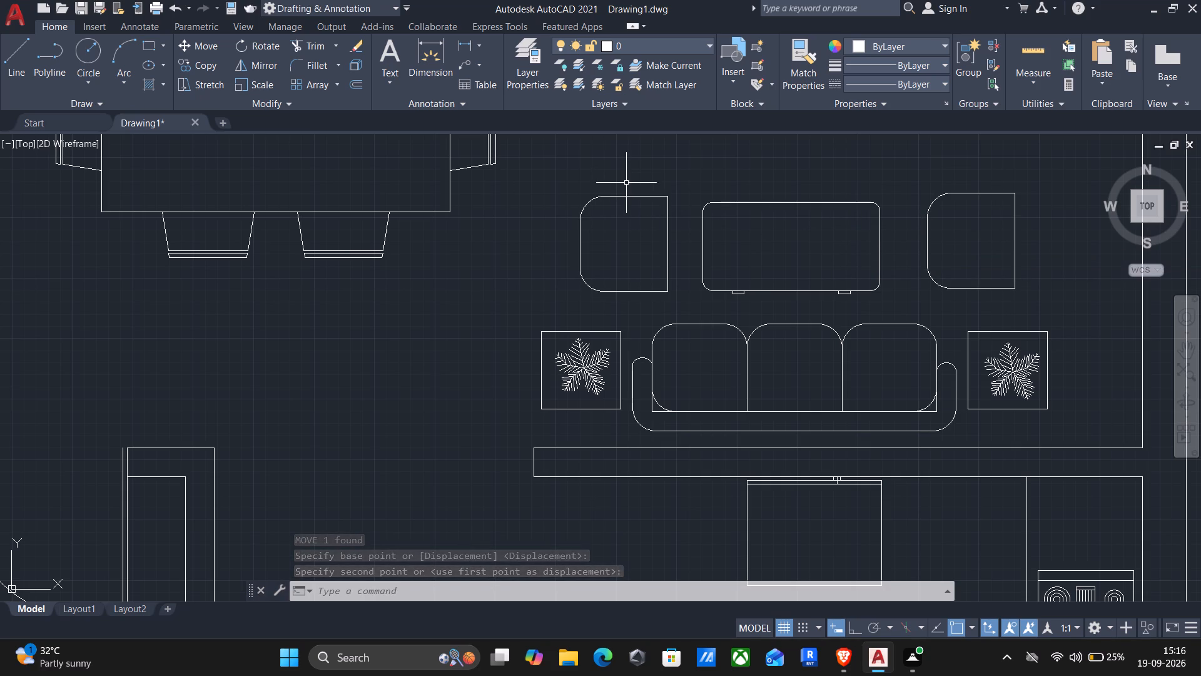
Rotate the west seat cushion 180° about the midpoint of its straight edge so its rounded side faces east.
{"action": "left_click", "coordinate": [666, 248]}
{"action": "type", "text": "ro"}
{"action": "key", "text": "Return"}
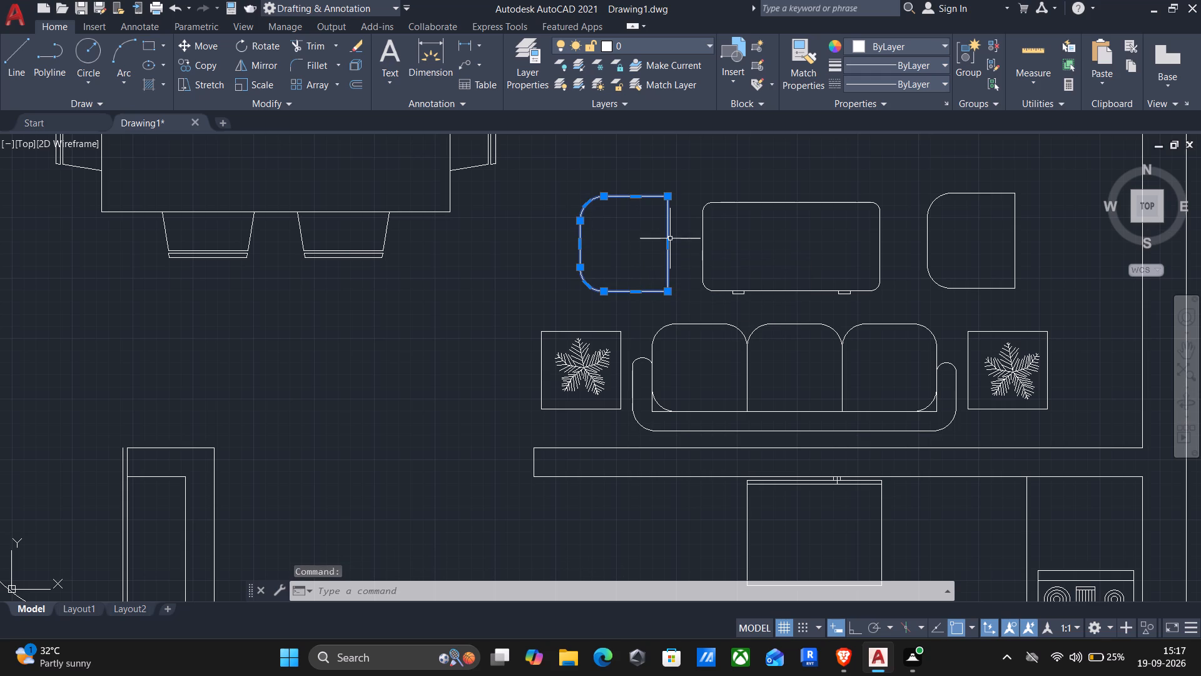
{"action": "type", "text": "ro"}
{"action": "key", "text": "Return"}
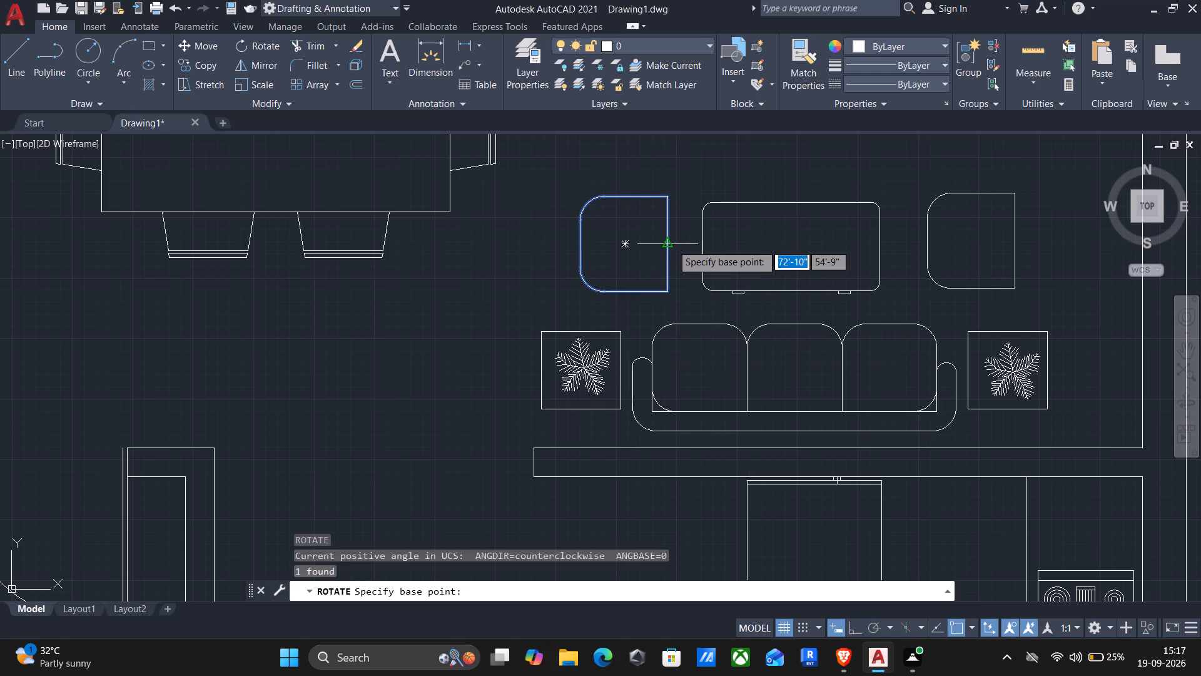
{"action": "left_click", "coordinate": [671, 243]}
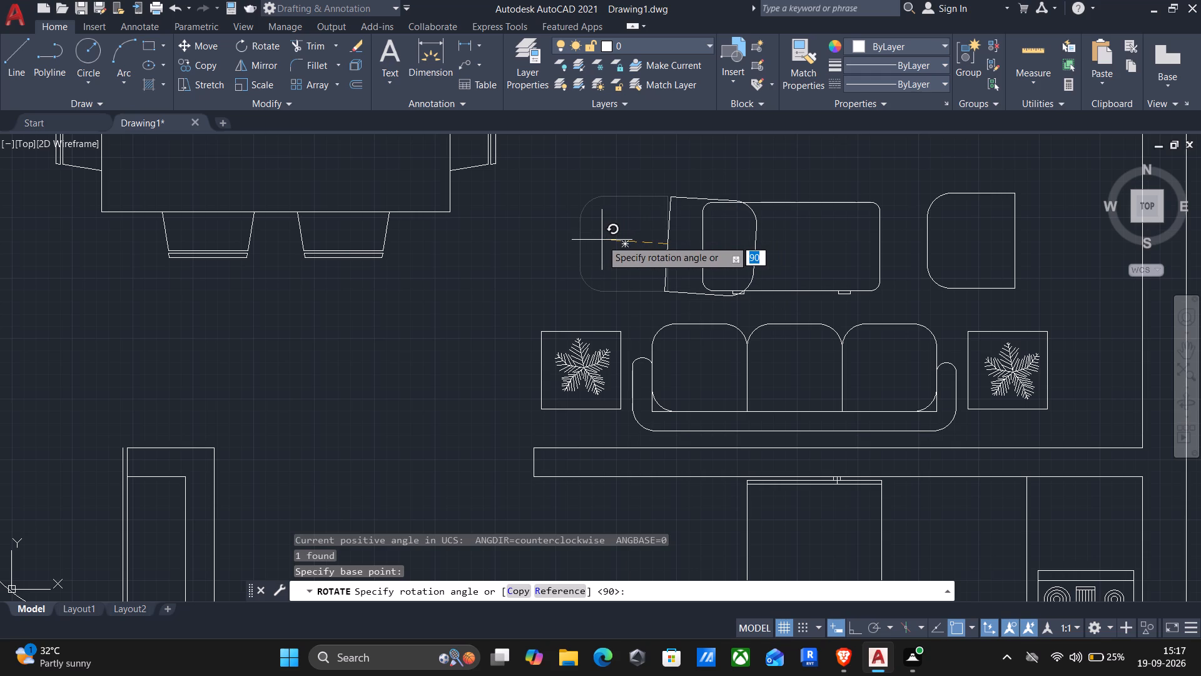
{"action": "key", "text": "F8"}
{"action": "left_click", "coordinate": [519, 259]}
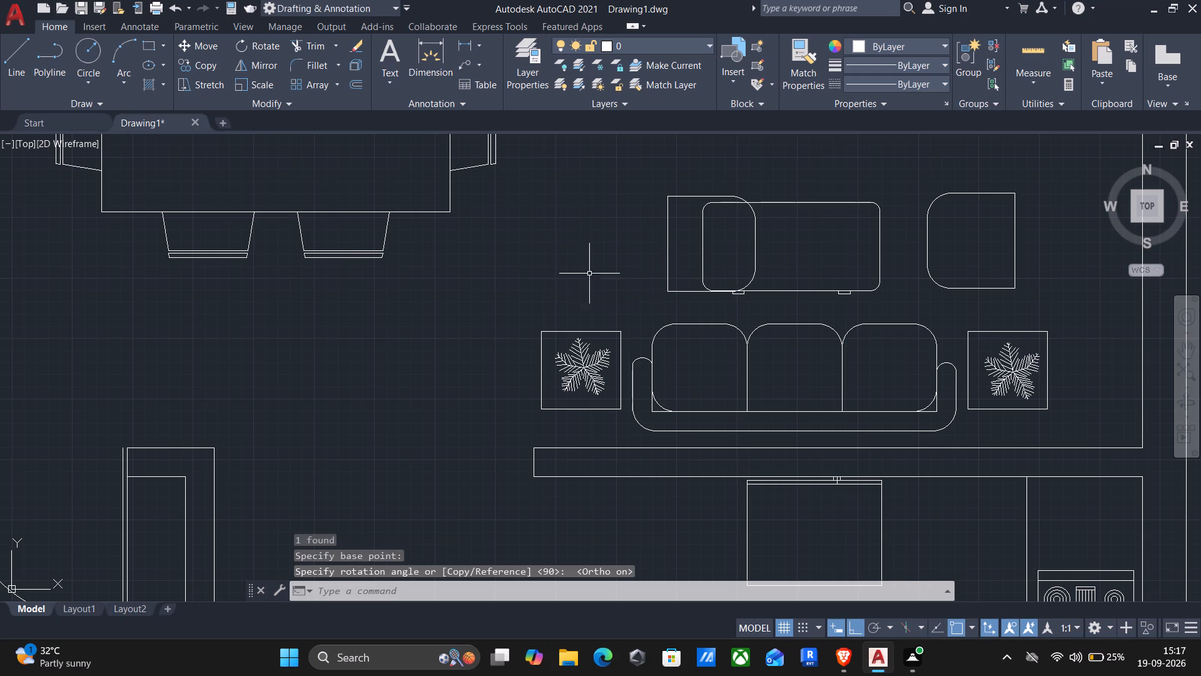
Move the west seat cushion about 1'-6" west, clear of the coffee table, with its rounded side facing the table.
{"action": "left_click", "coordinate": [682, 306]}
{"action": "left_click", "coordinate": [657, 285]}
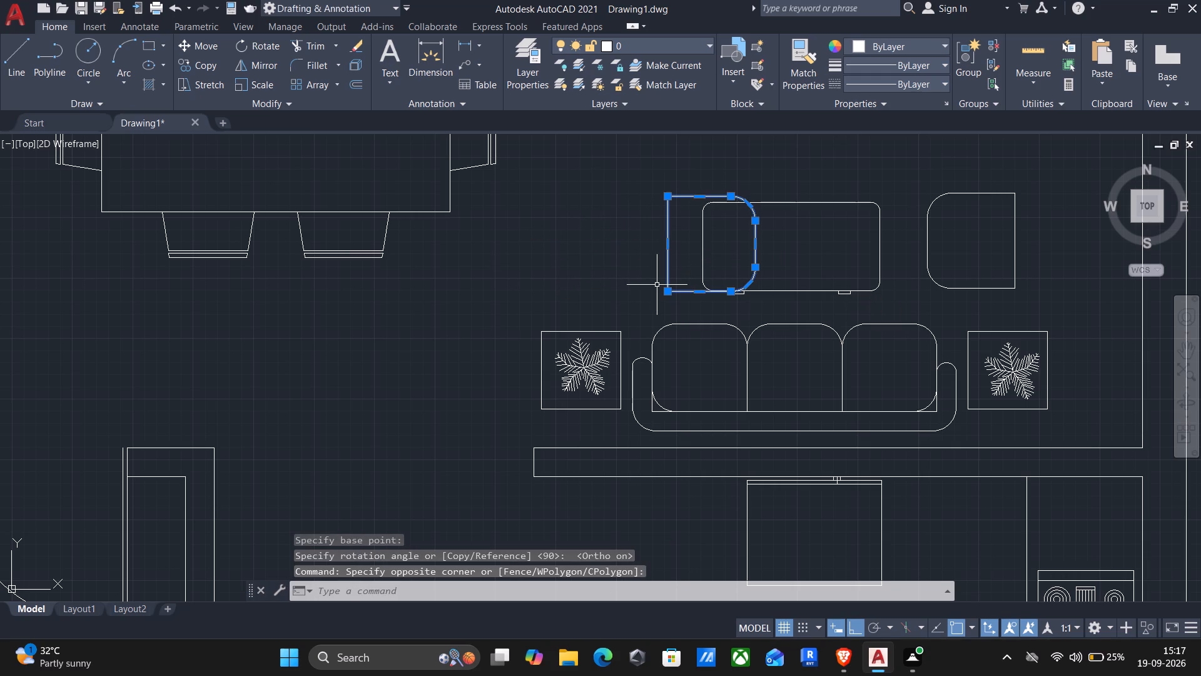
{"action": "key", "text": "m"}
{"action": "key", "text": "Return"}
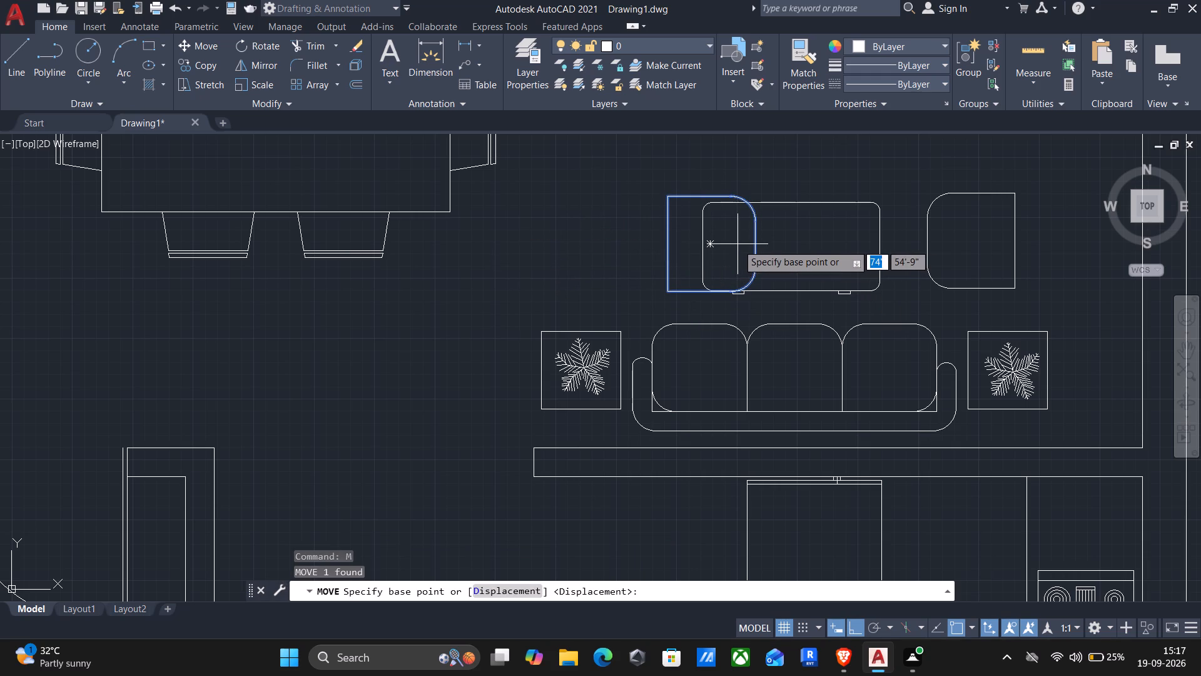
{"action": "left_click", "coordinate": [754, 246]}
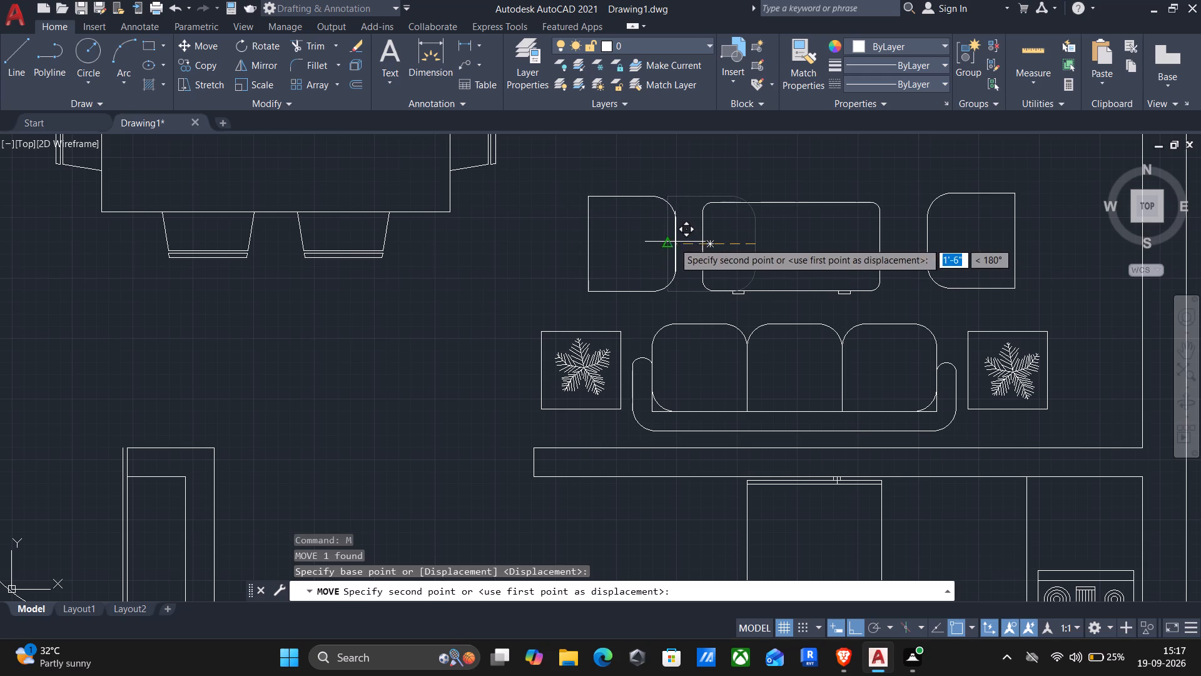
{"action": "left_click", "coordinate": [669, 243]}
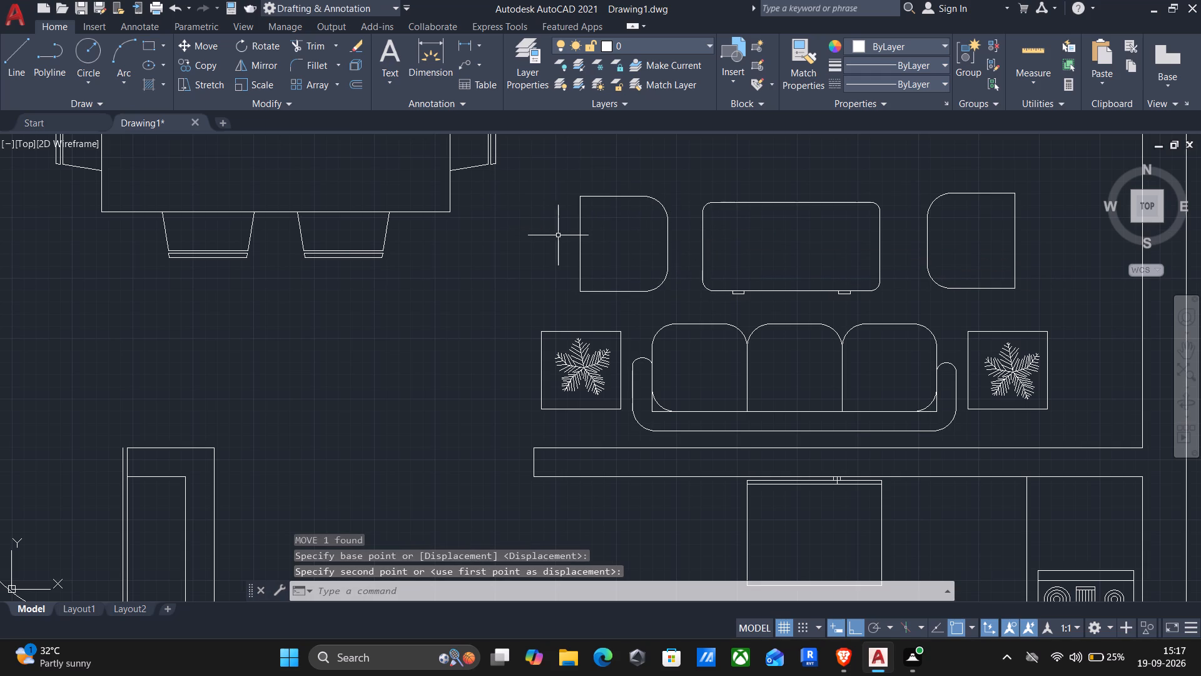
Trace lines over the west seat's 1'-8" straight back edge and its south and north edges, stopping where the rounded corners begin.
{"action": "key", "text": "l"}
{"action": "key", "text": "Return"}
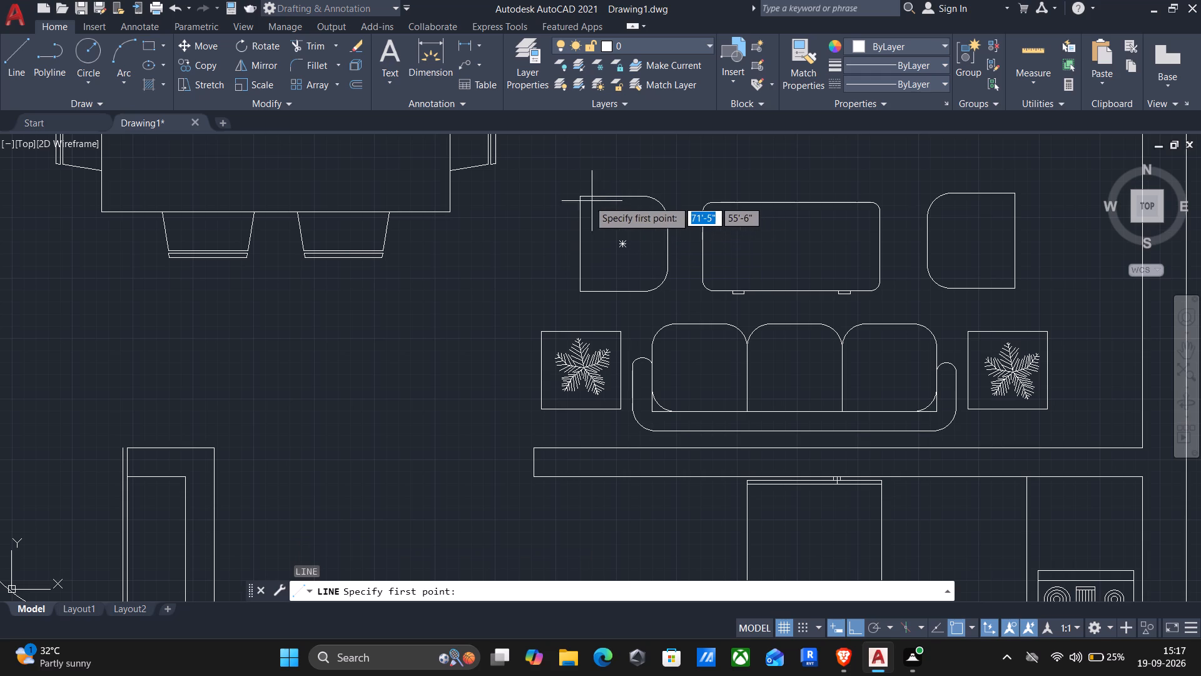
{"action": "left_click", "coordinate": [577, 192]}
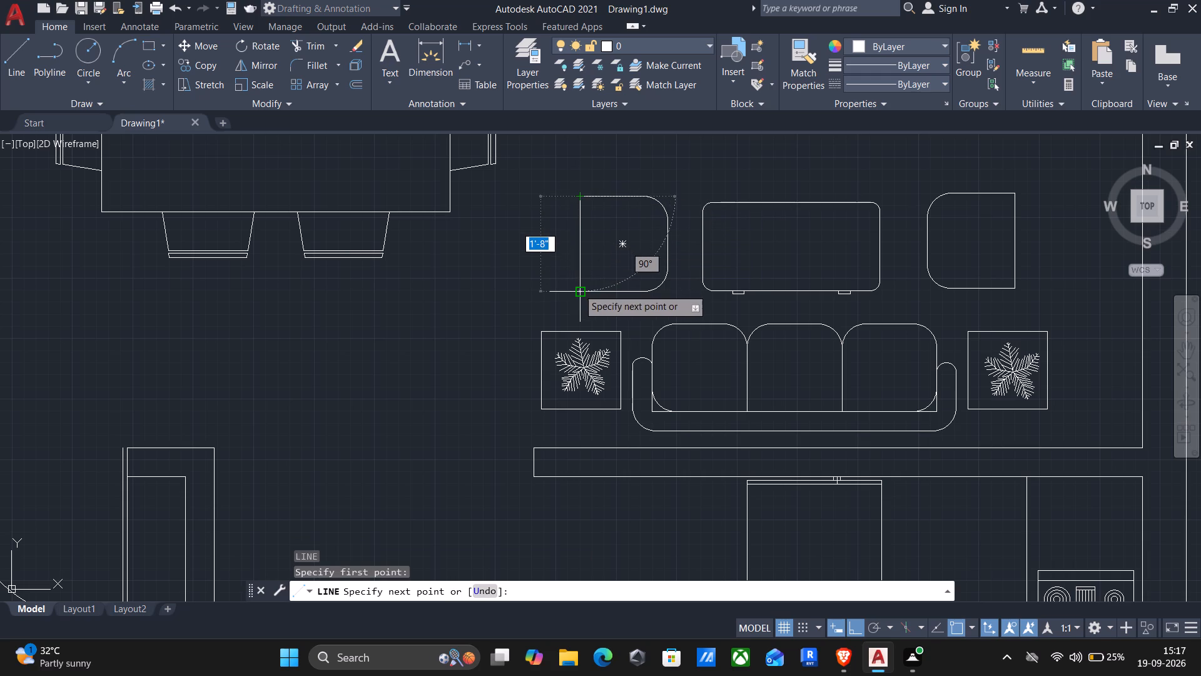
{"action": "left_click", "coordinate": [579, 289]}
{"action": "left_click", "coordinate": [641, 292]}
{"action": "key", "text": "Return"}
{"action": "key", "text": "Return"}
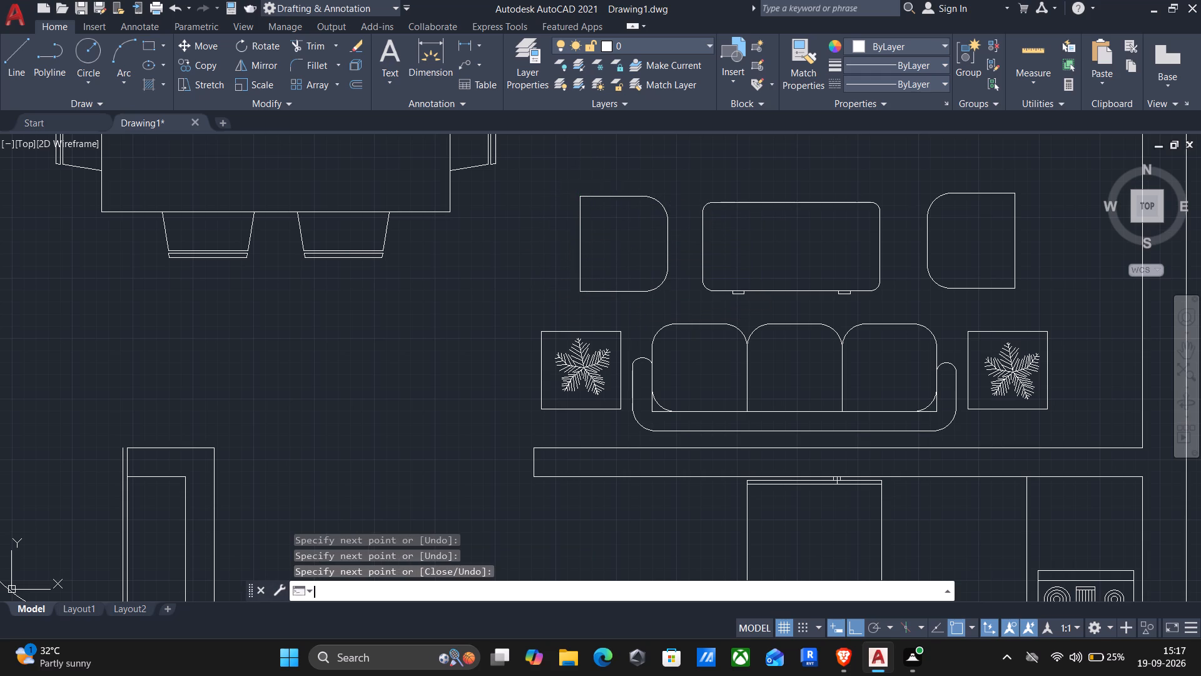
{"action": "left_click", "coordinate": [580, 200]}
{"action": "left_click", "coordinate": [647, 199]}
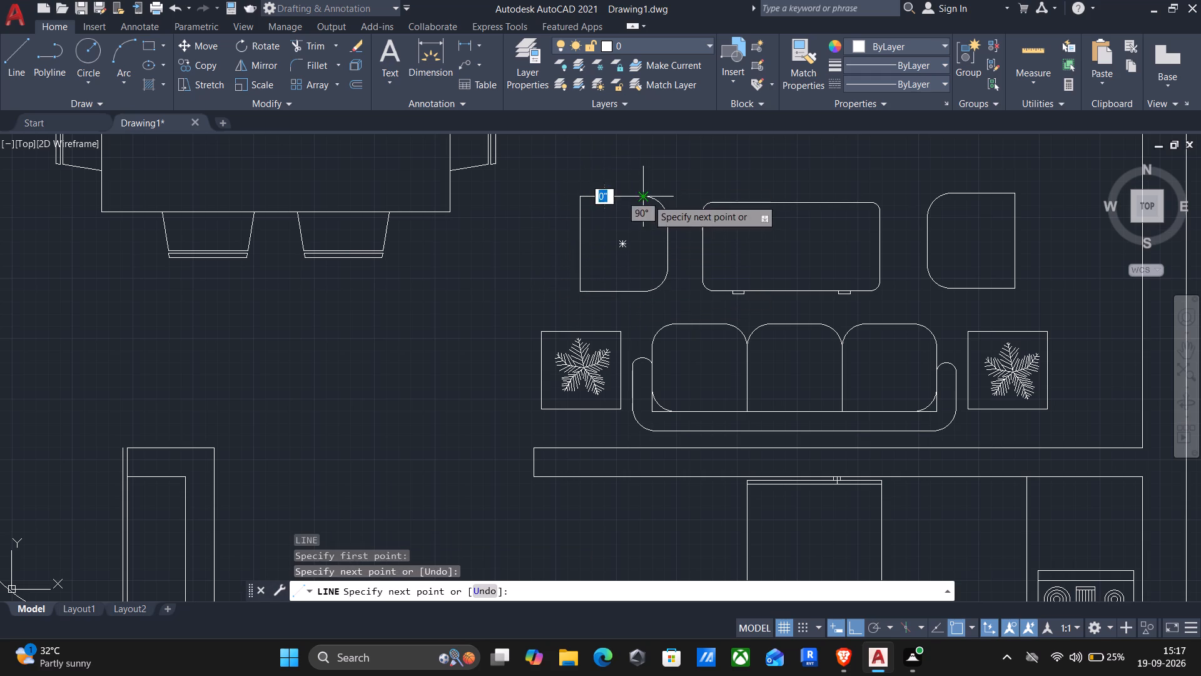
{"action": "key", "text": "Return"}
Trace lines over the east seat's straight back edge and its south and north edges, each side about 1'-1" up to the rounded corner.
{"action": "key", "text": "Return"}
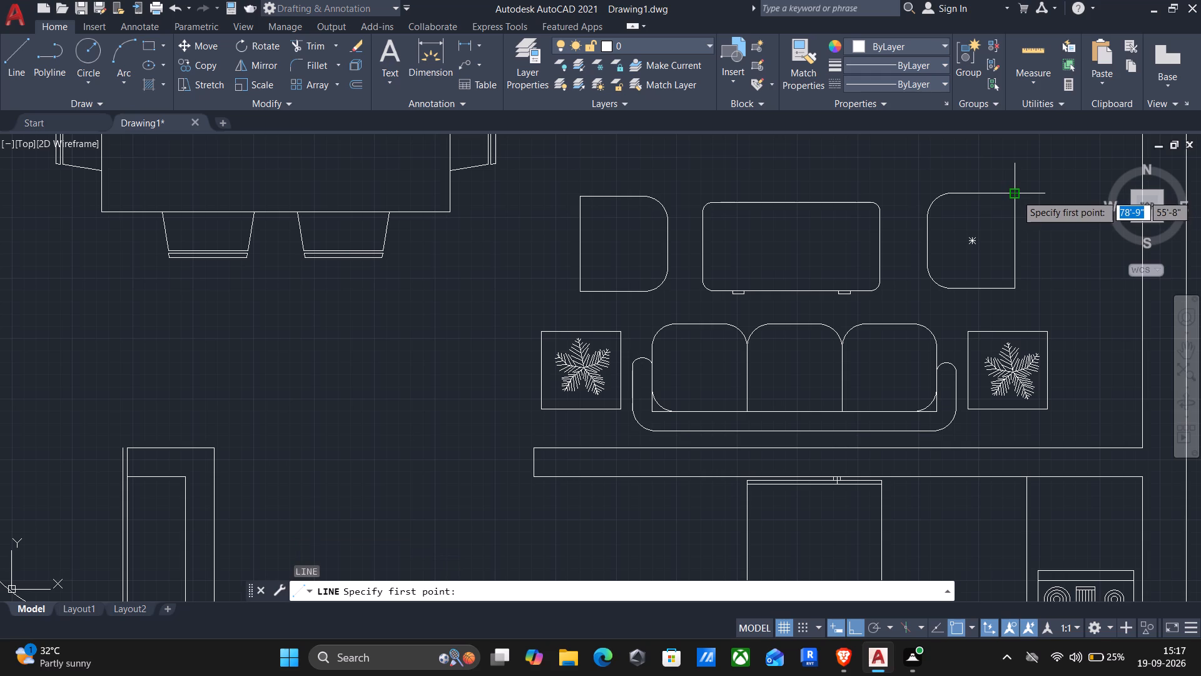
{"action": "left_click", "coordinate": [1016, 195]}
{"action": "left_click", "coordinate": [1014, 289]}
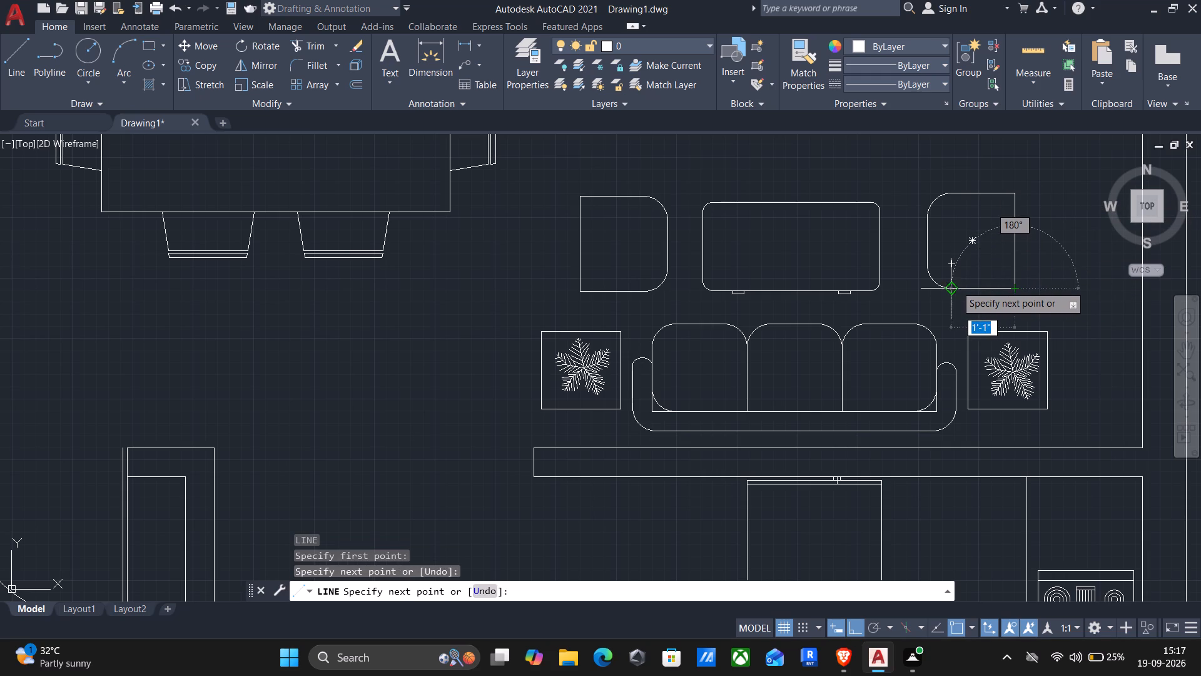
{"action": "left_click", "coordinate": [959, 285]}
{"action": "key", "text": "Return"}
{"action": "key", "text": "Return"}
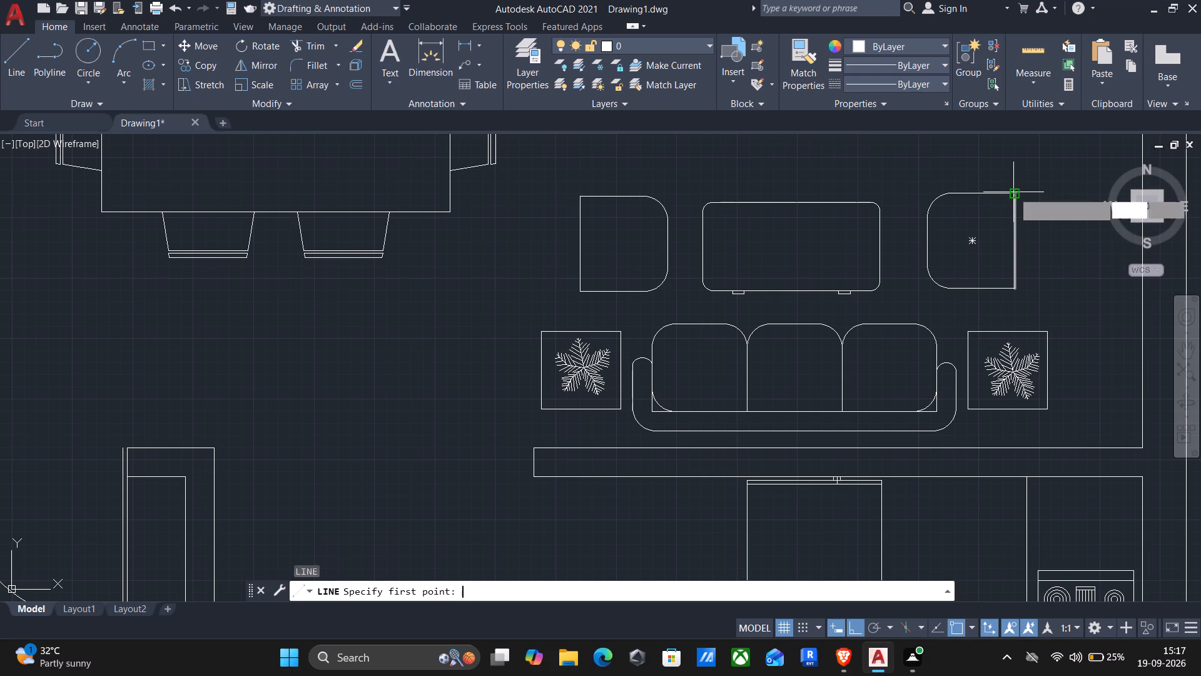
{"action": "left_click", "coordinate": [1015, 193]}
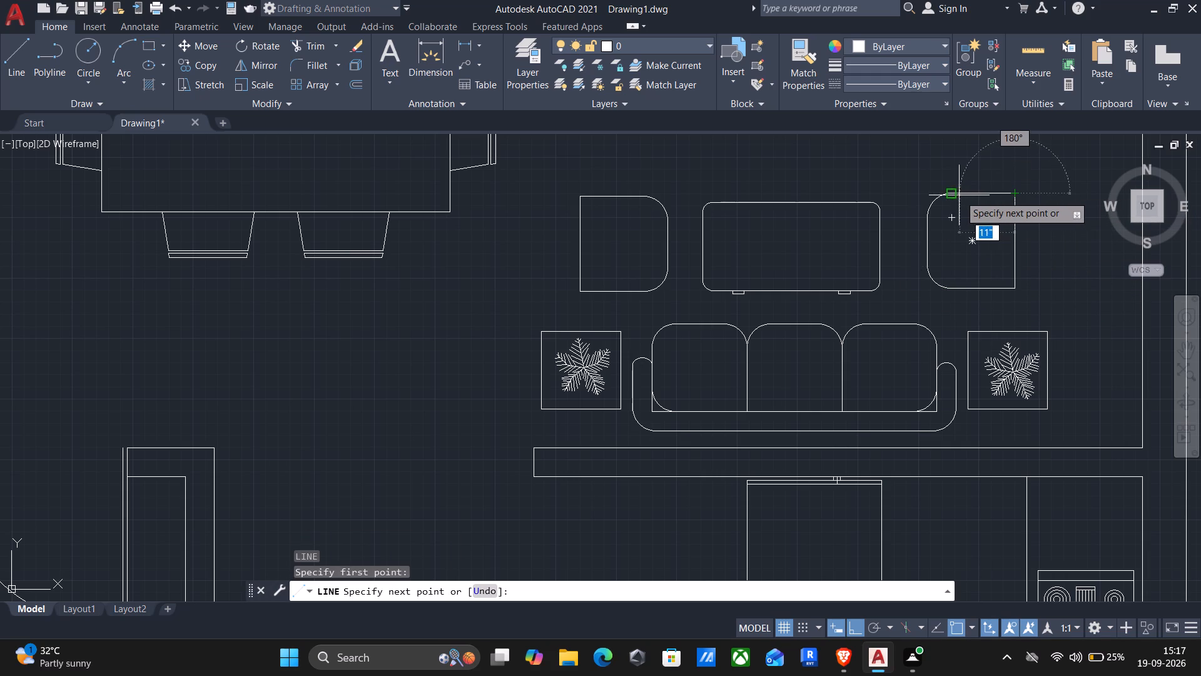
{"action": "left_click", "coordinate": [957, 196]}
{"action": "key", "text": "Return"}
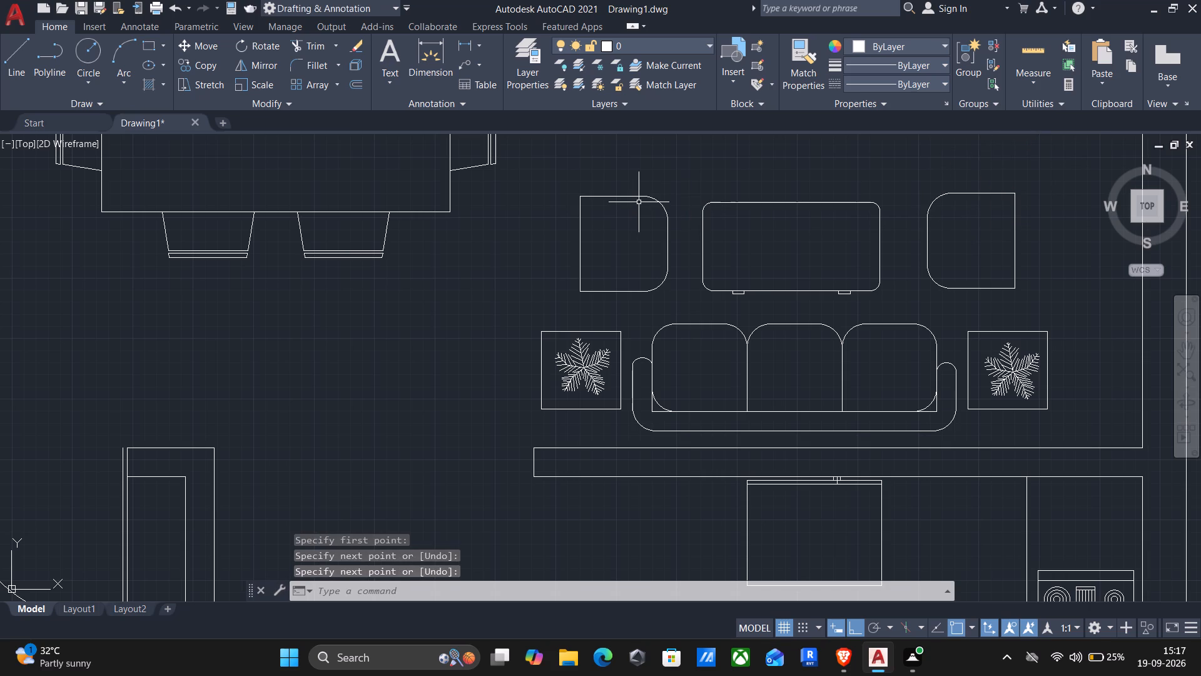
Offset the west seat's straight back edge 5" west and its north and south edges 4" outward.
{"action": "key", "text": "o"}
{"action": "key", "text": "Return"}
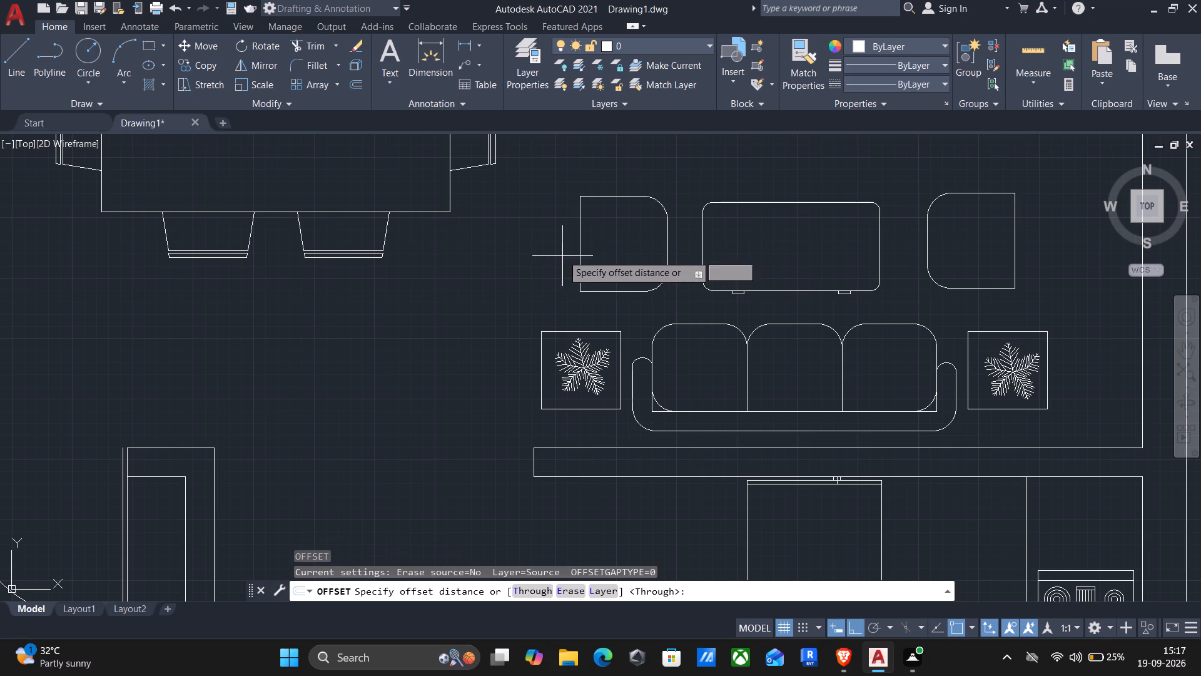
{"action": "left_click", "coordinate": [578, 247]}
{"action": "left_click", "coordinate": [550, 255]}
{"action": "left_click", "coordinate": [578, 240]}
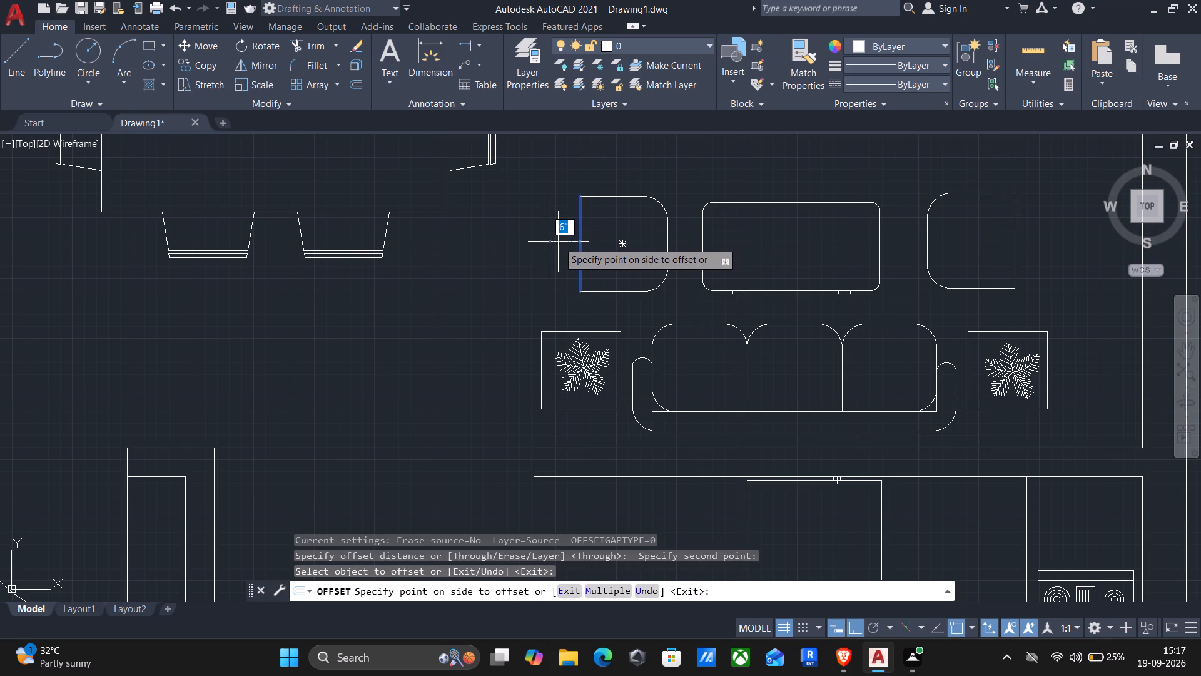
{"action": "type", "text": "5\""}
{"action": "key", "text": "Return"}
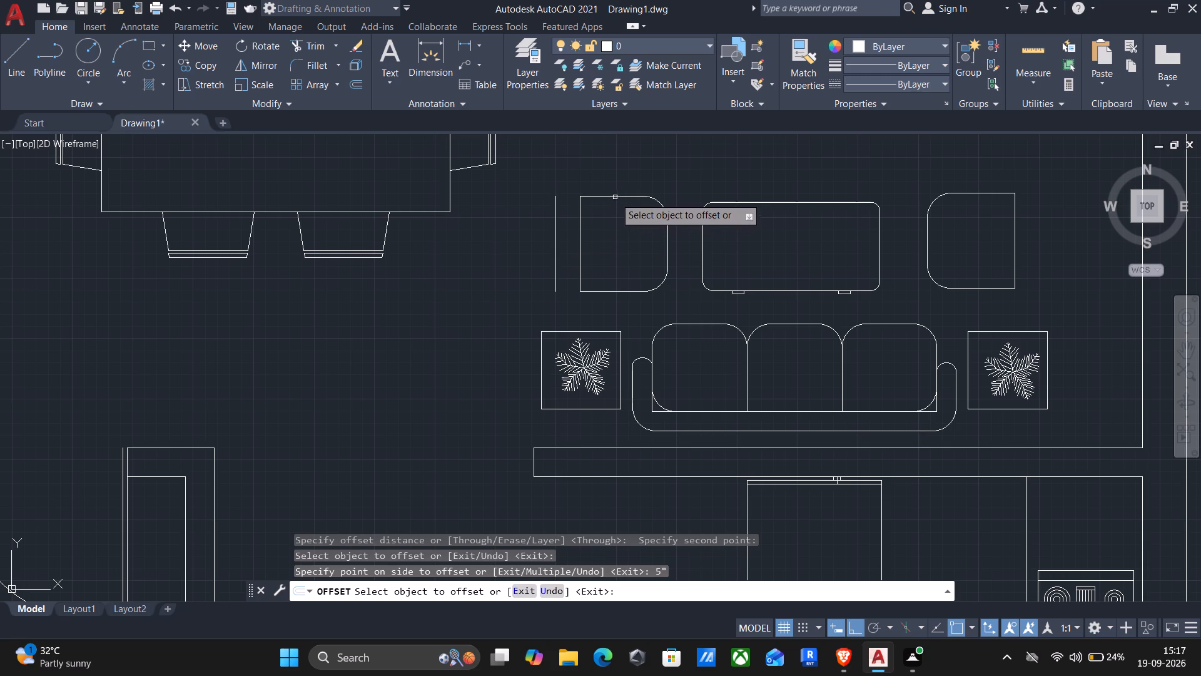
{"action": "left_click", "coordinate": [614, 195]}
{"action": "type", "text": "4\""}
{"action": "key", "text": "Return"}
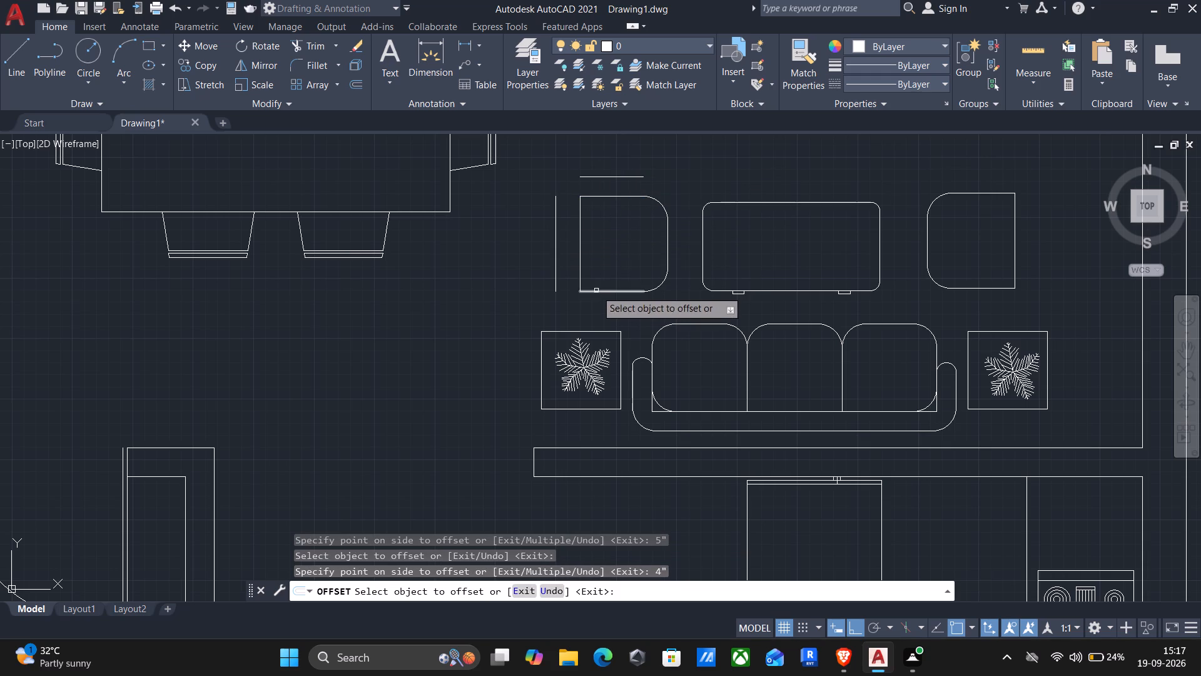
{"action": "left_click", "coordinate": [595, 290]}
{"action": "key", "text": "4"}
{"action": "key", "text": "shift+quotedbl"}
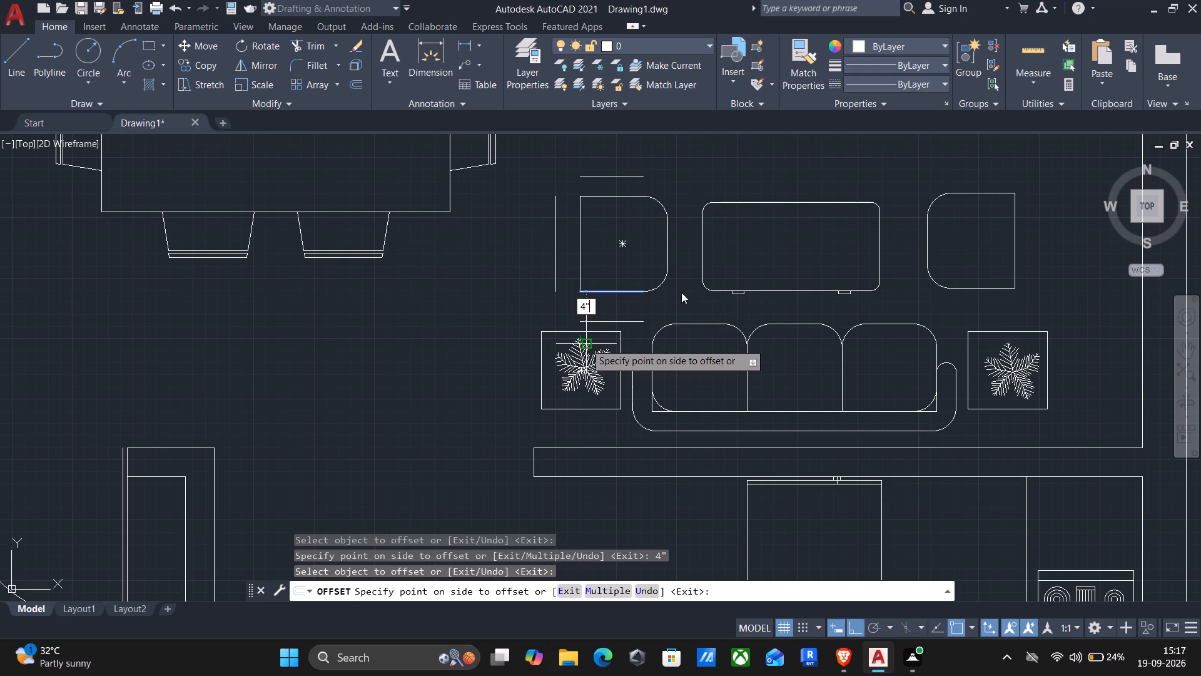
{"action": "key", "text": "Return"}
Offset the east seat's south, back and north edges 4" outward.
{"action": "left_click", "coordinate": [973, 286]}
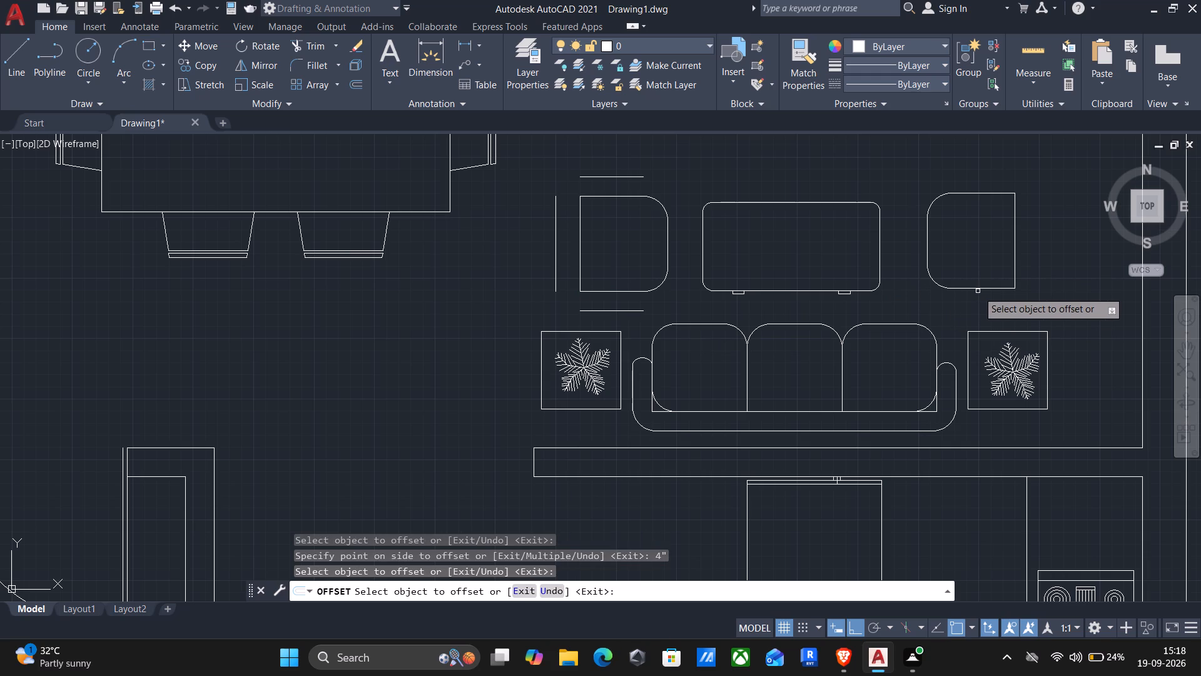
{"action": "left_click_drag", "start_coordinate": [988, 288], "coordinate": [985, 333]}
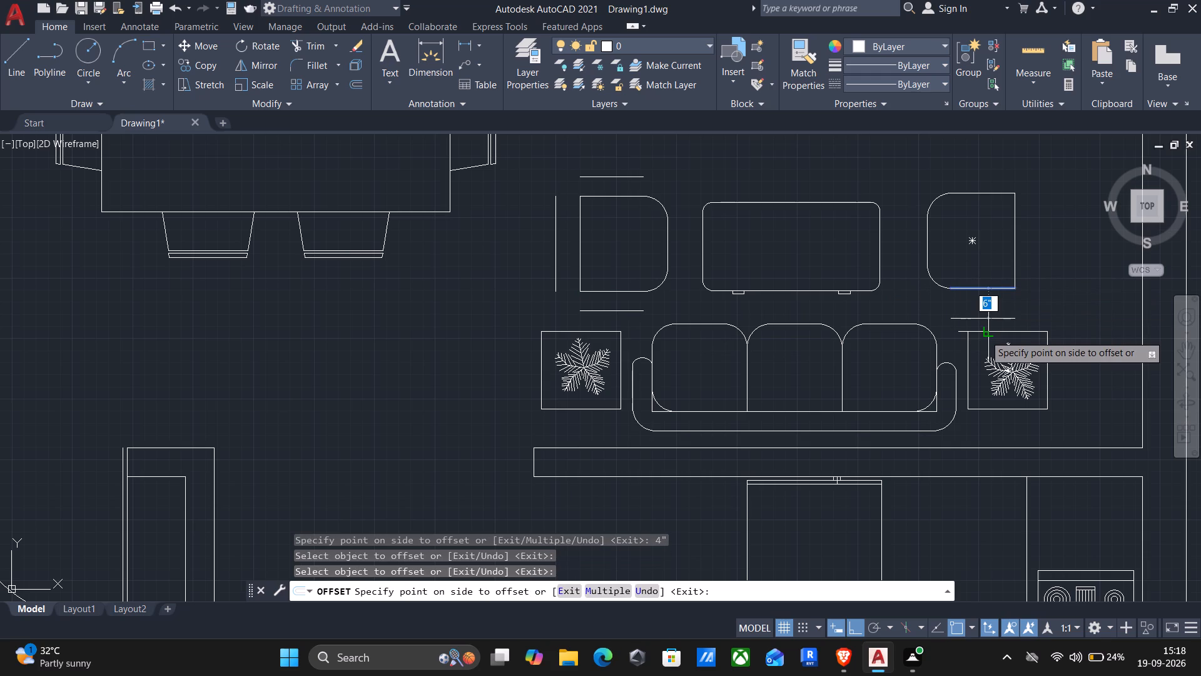
{"action": "type", "text": "4\""}
{"action": "key", "text": "Return"}
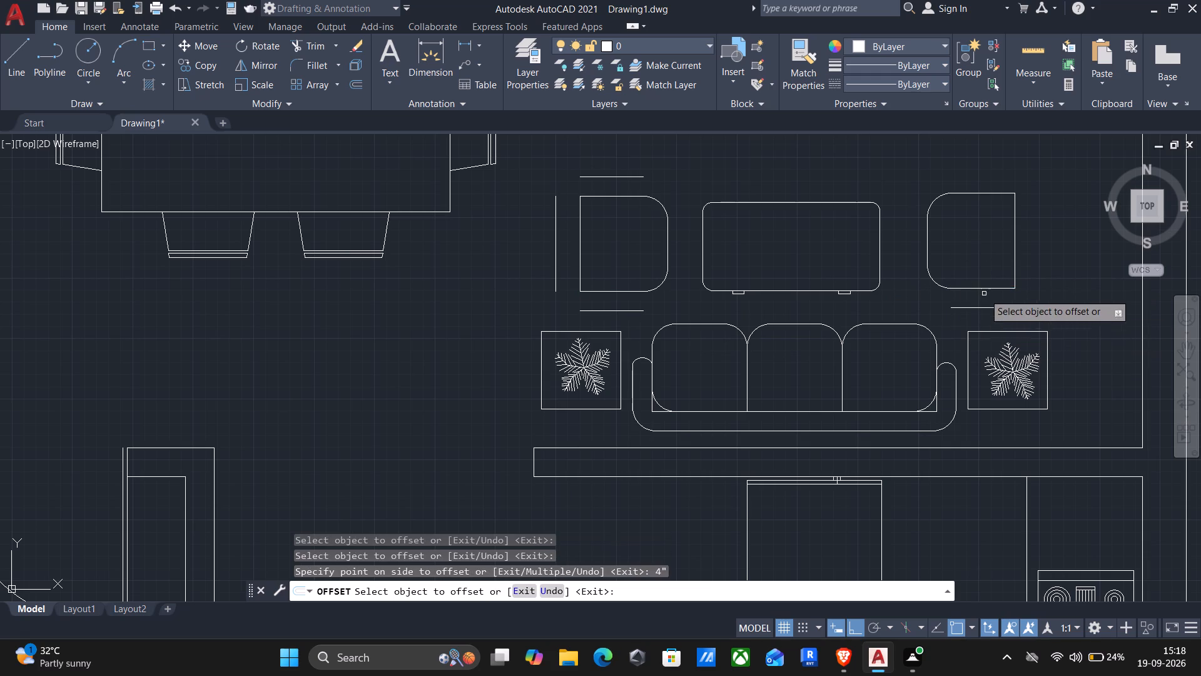
{"action": "left_click", "coordinate": [1015, 251]}
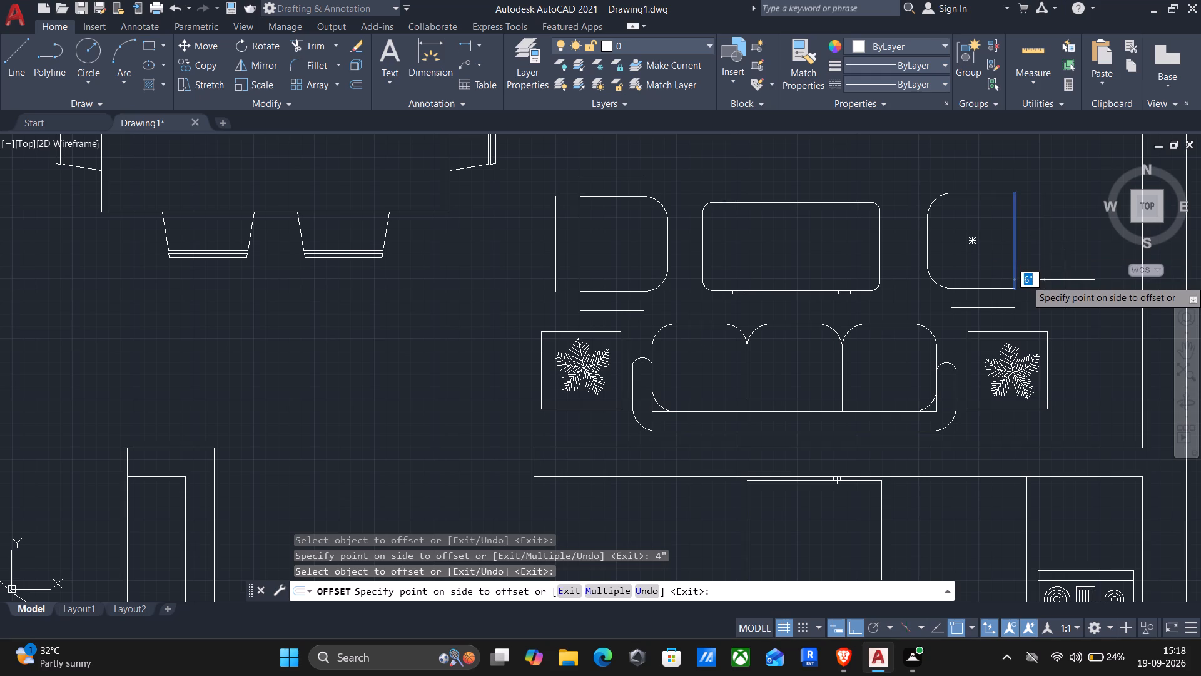
{"action": "type", "text": "4\""}
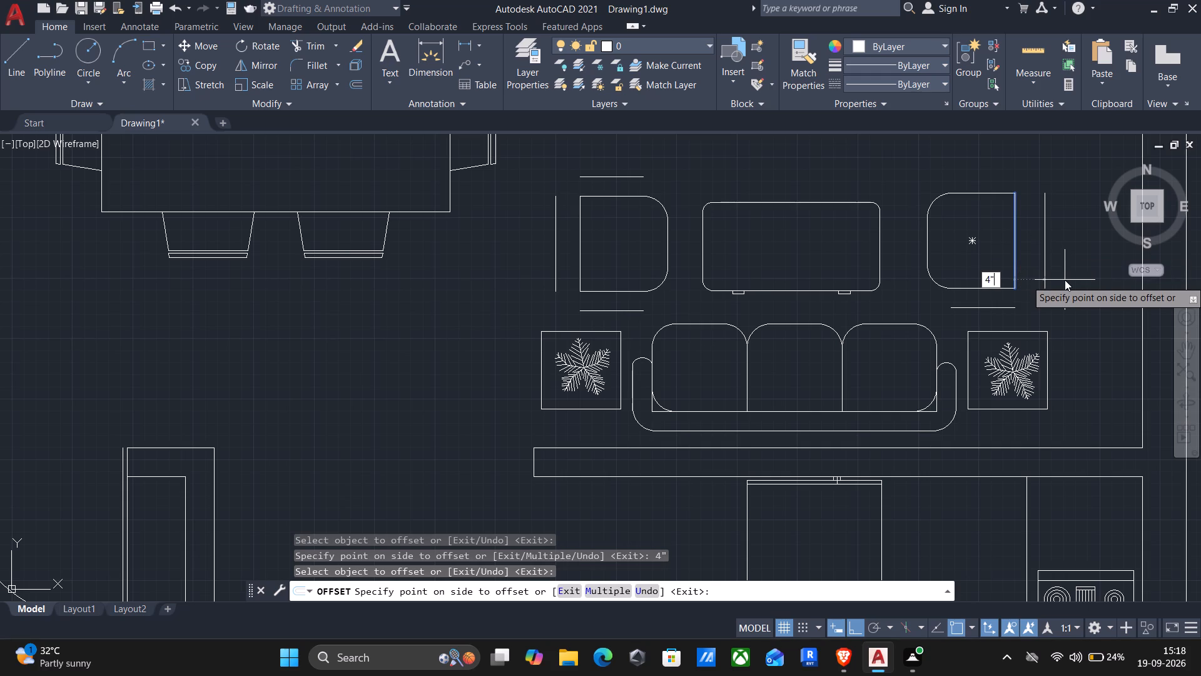
{"action": "key", "text": "Return"}
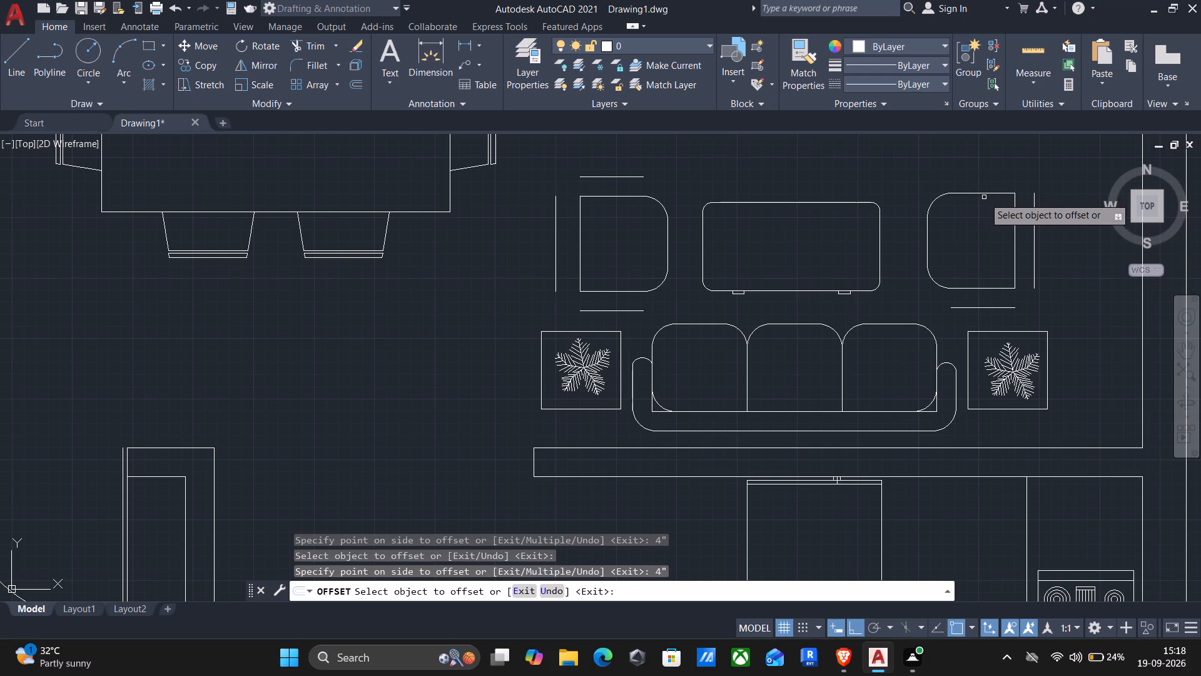
{"action": "left_click", "coordinate": [984, 197]}
{"action": "left_click", "coordinate": [983, 191]}
{"action": "left_click", "coordinate": [990, 193]}
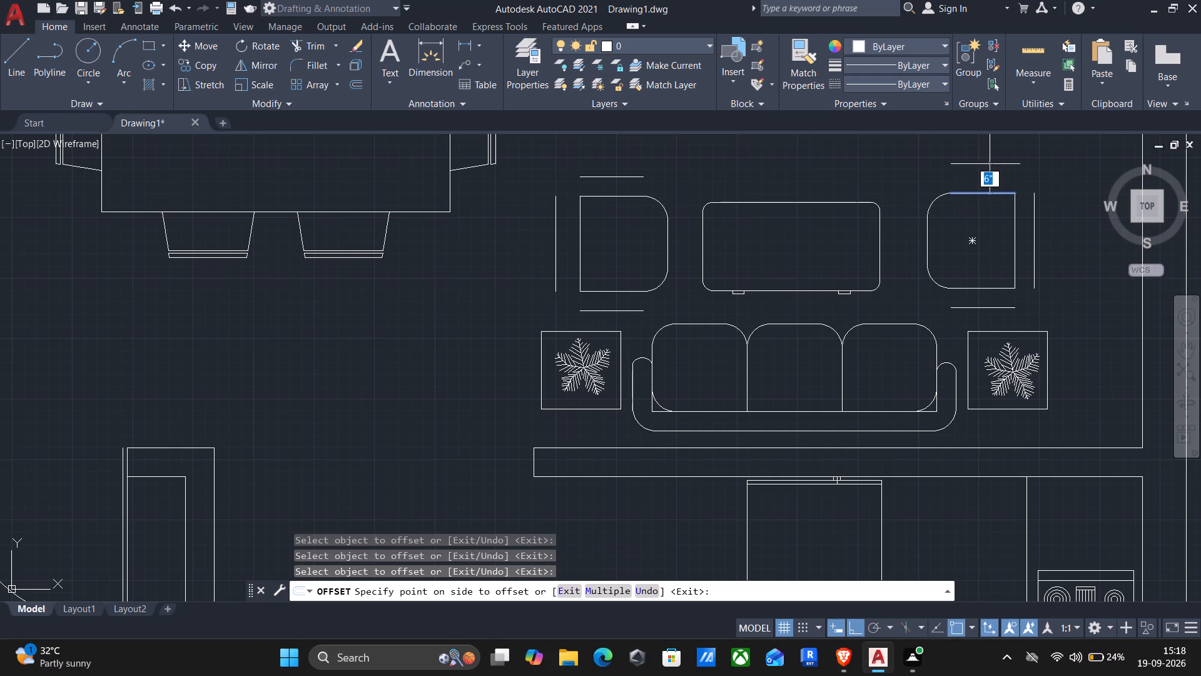
{"action": "type", "text": "4\""}
{"action": "key", "text": "Return"}
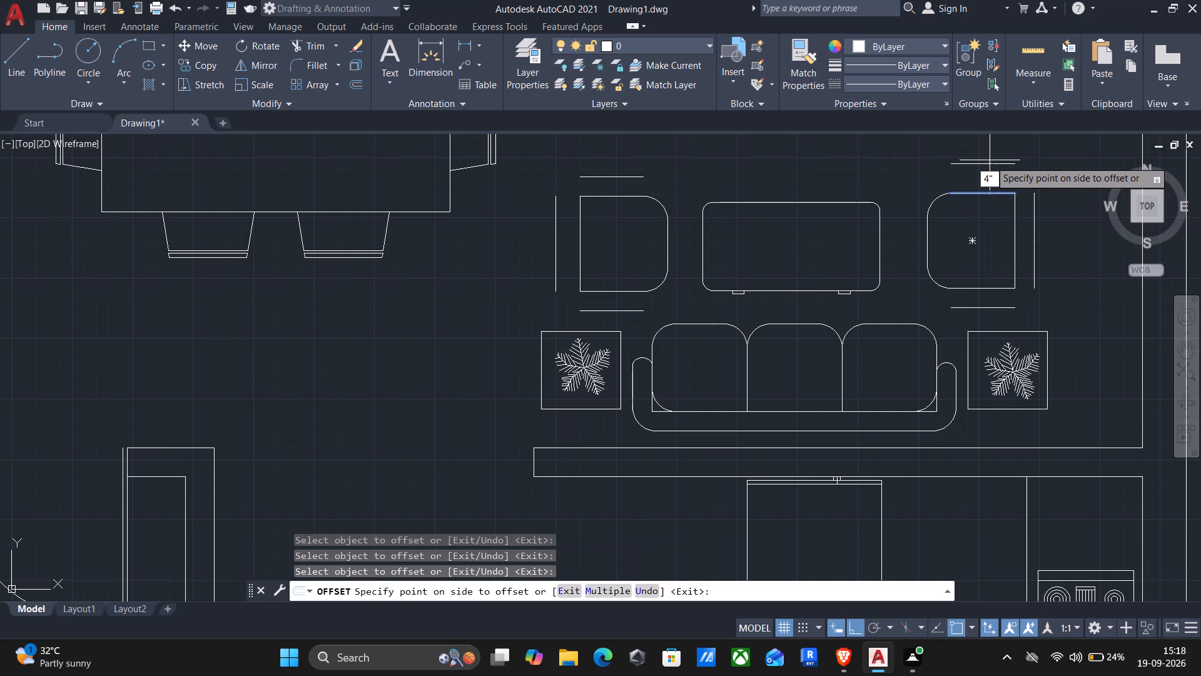
{"action": "key", "text": "Return"}
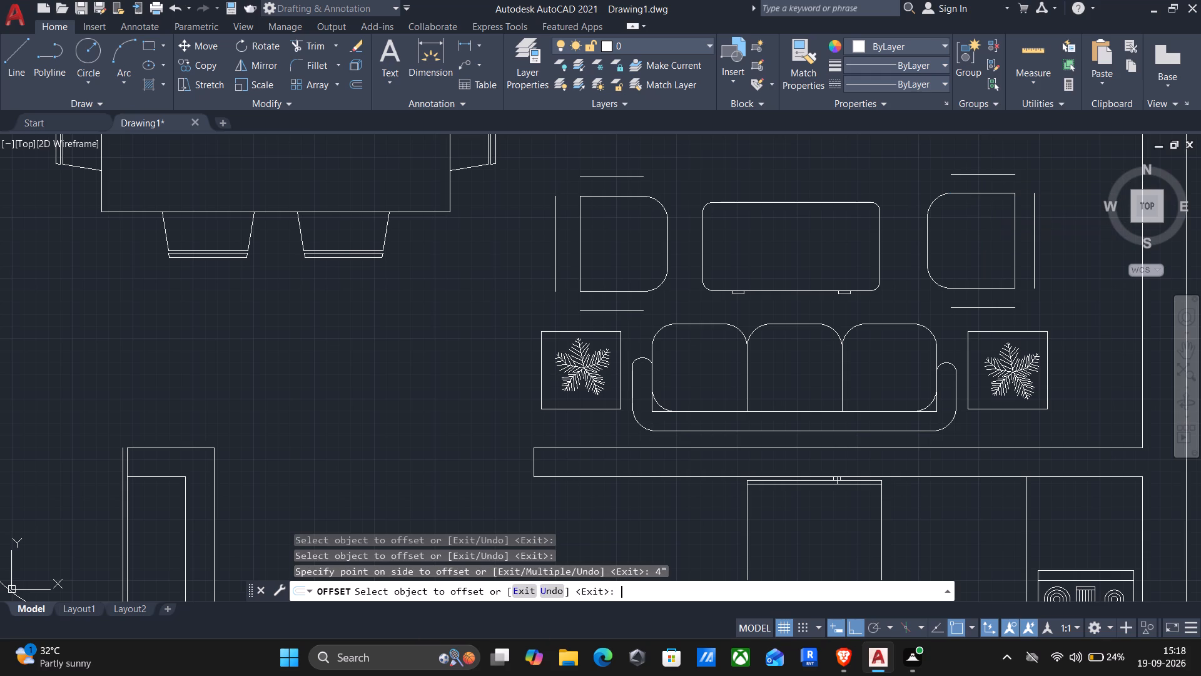
Fillet the east armchair's outer back line with its north and south arm lines using a 5" radius.
{"action": "key", "text": "f"}
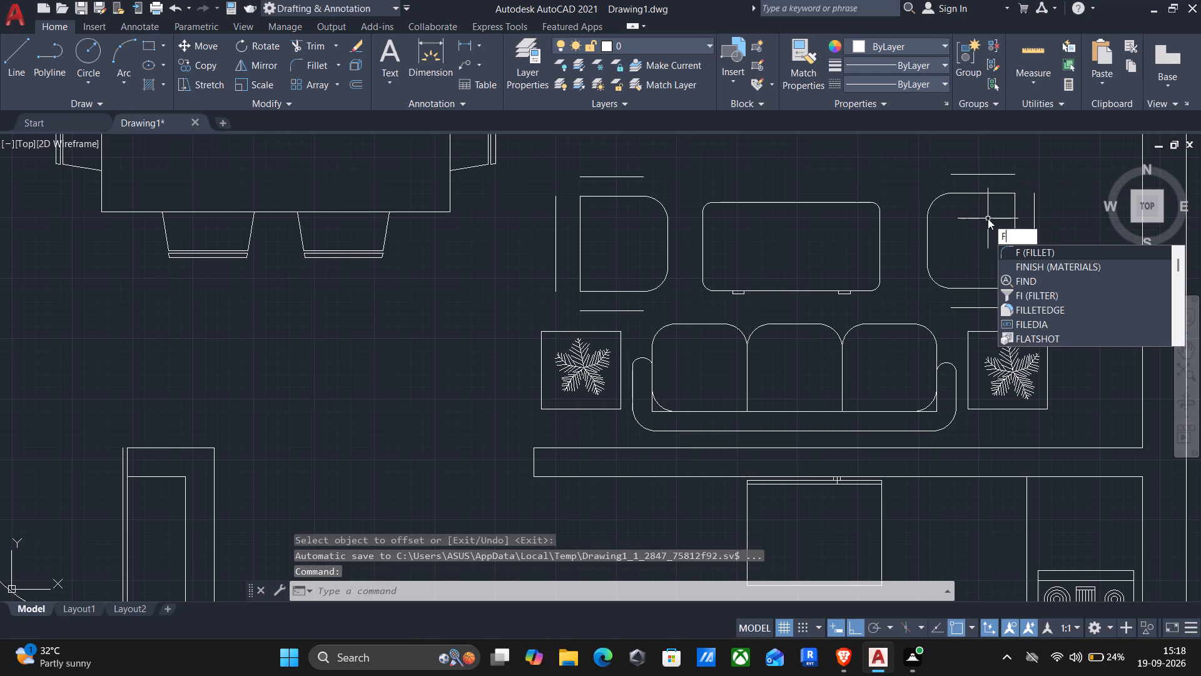
{"action": "key", "text": "Return"}
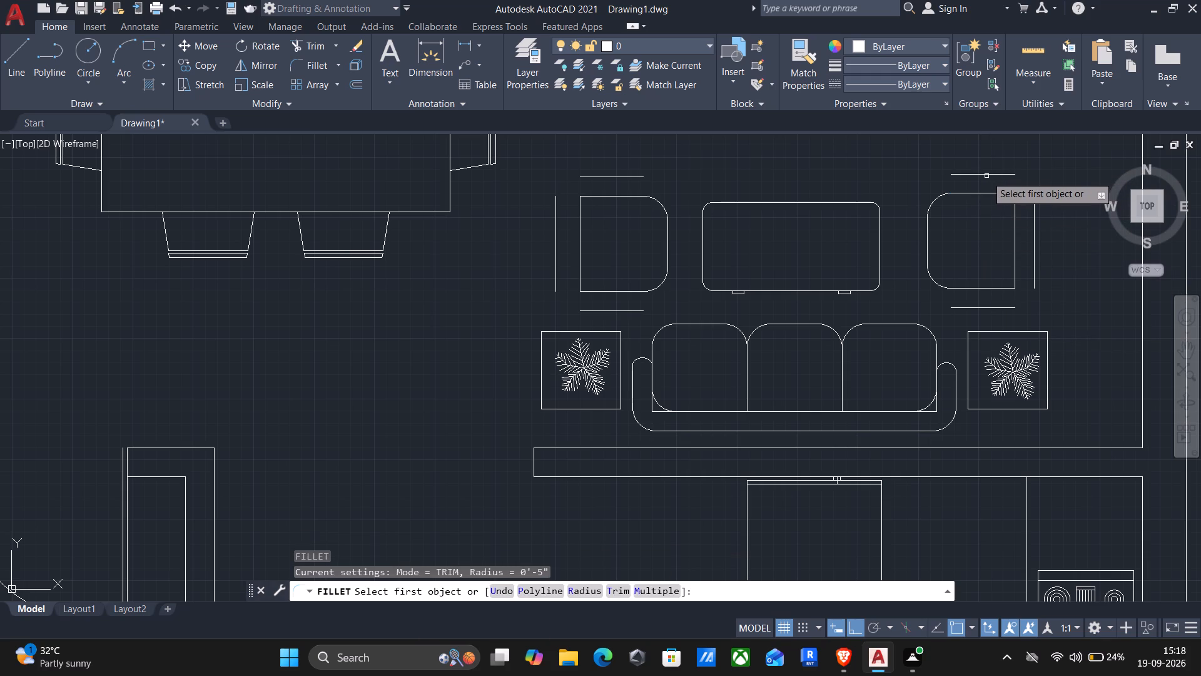
{"action": "left_click", "coordinate": [978, 175]}
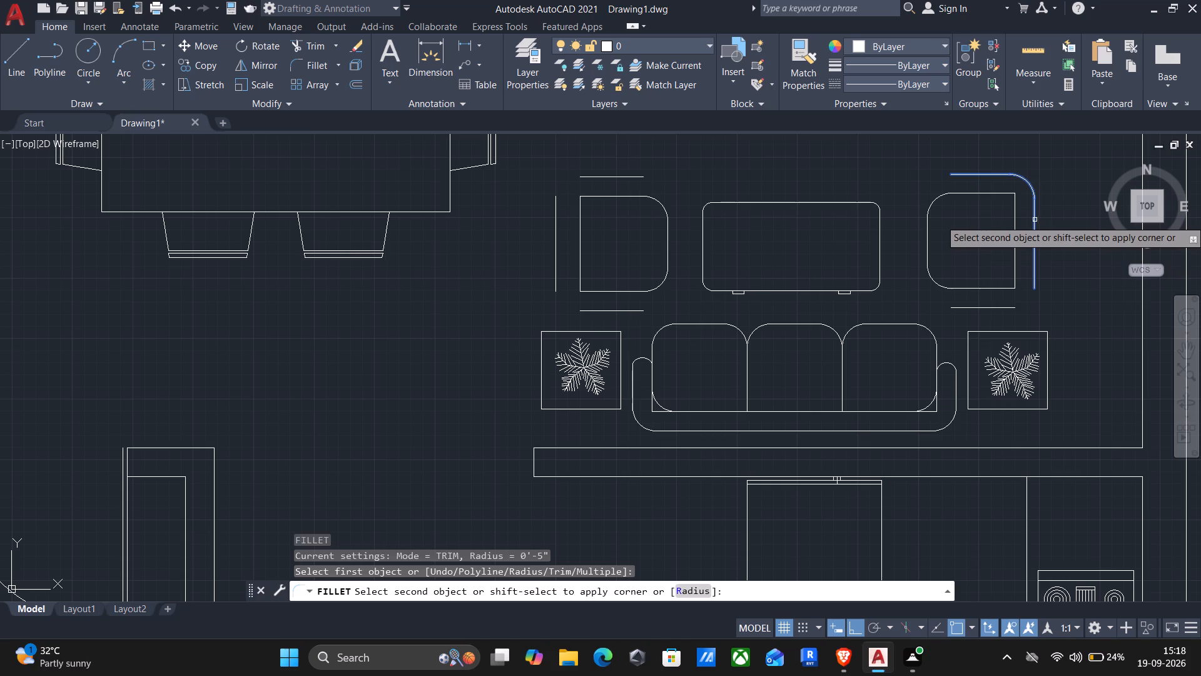
{"action": "left_click", "coordinate": [1034, 220]}
{"action": "key", "text": "Return"}
{"action": "left_click", "coordinate": [981, 309]}
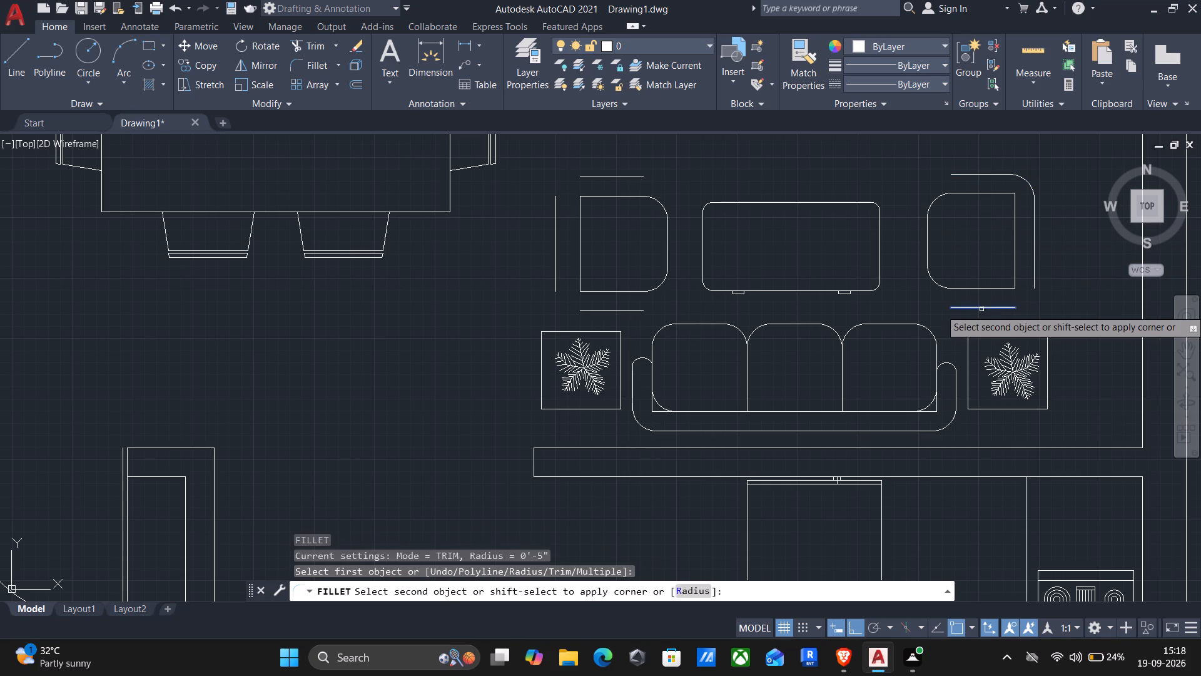
{"action": "left_click", "coordinate": [1030, 262]}
{"action": "left_click", "coordinate": [1033, 252]}
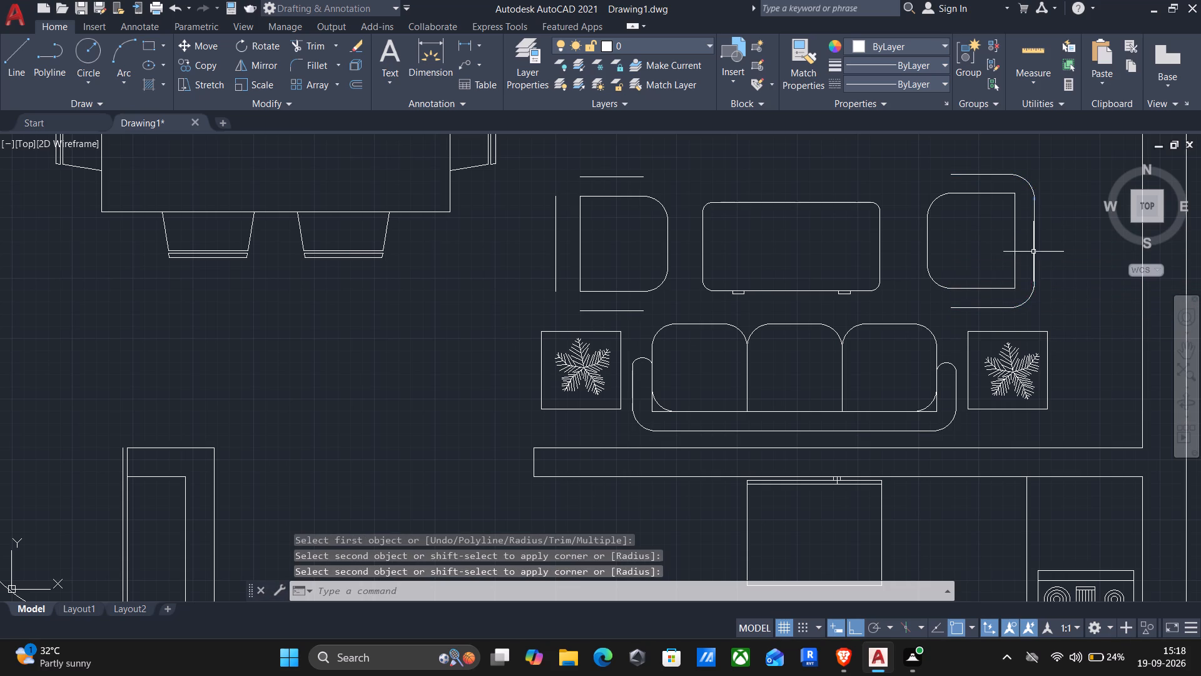
Fillet the west armchair's outer back line with its south and north arm lines using a 5" radius.
{"action": "key", "text": "Return"}
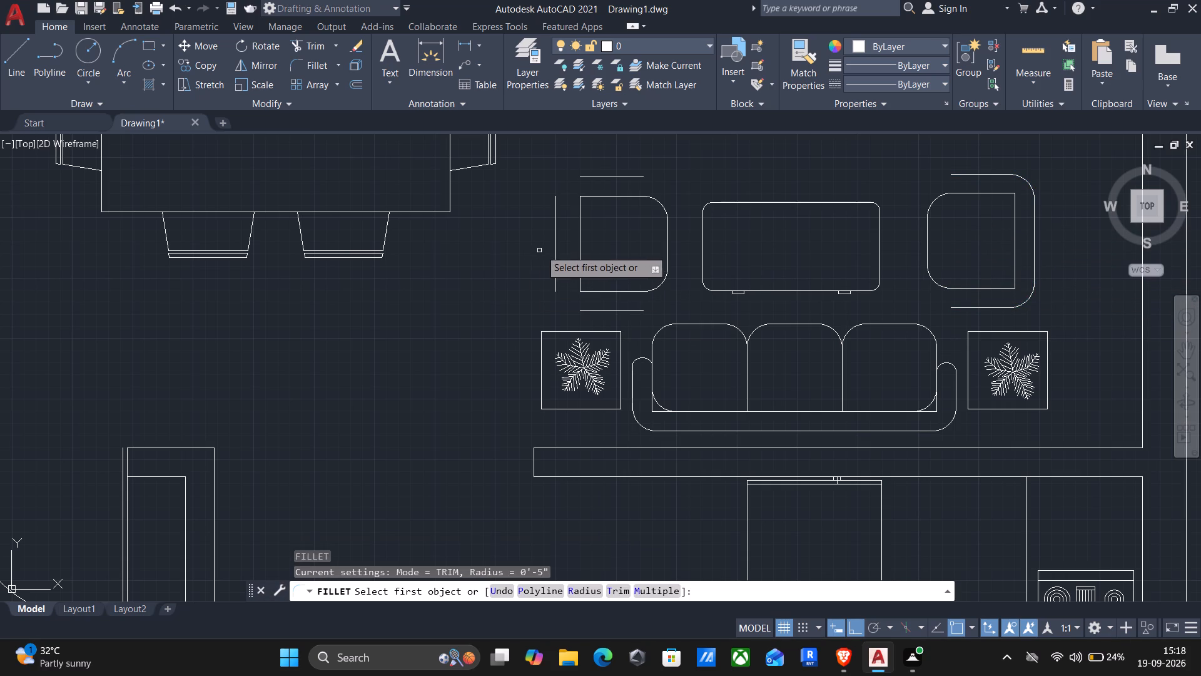
{"action": "left_click", "coordinate": [555, 245]}
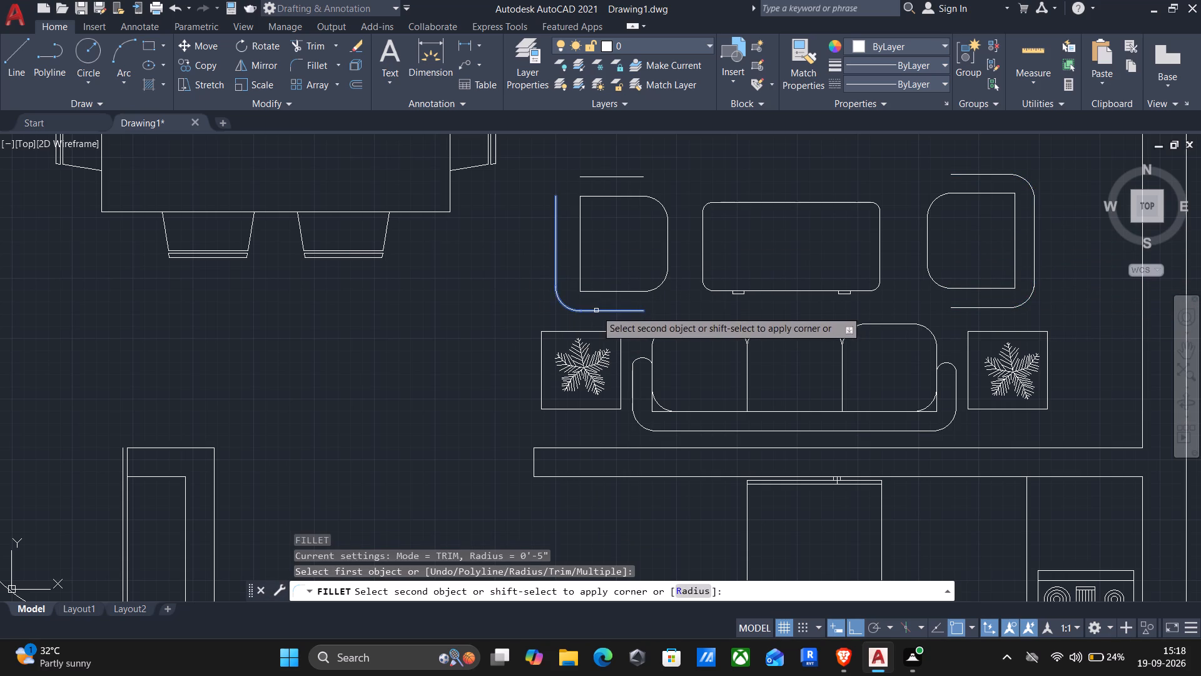
{"action": "left_click", "coordinate": [596, 310]}
{"action": "key", "text": "Return"}
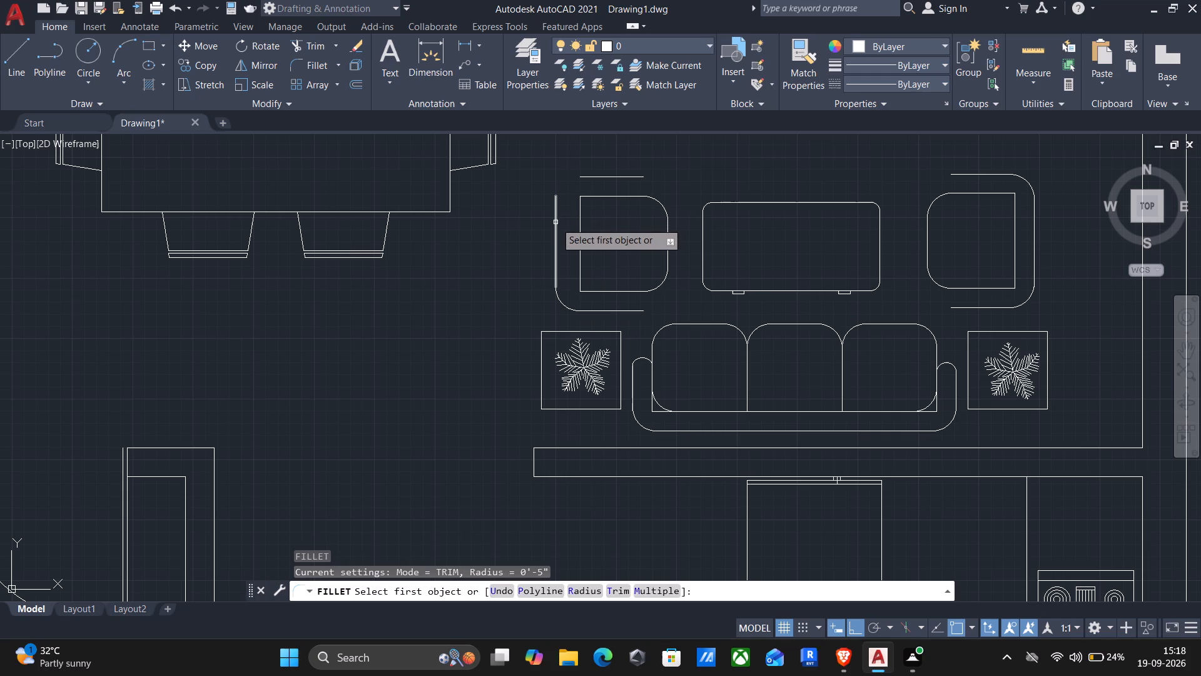
{"action": "left_click", "coordinate": [555, 222]}
{"action": "left_click", "coordinate": [592, 178]}
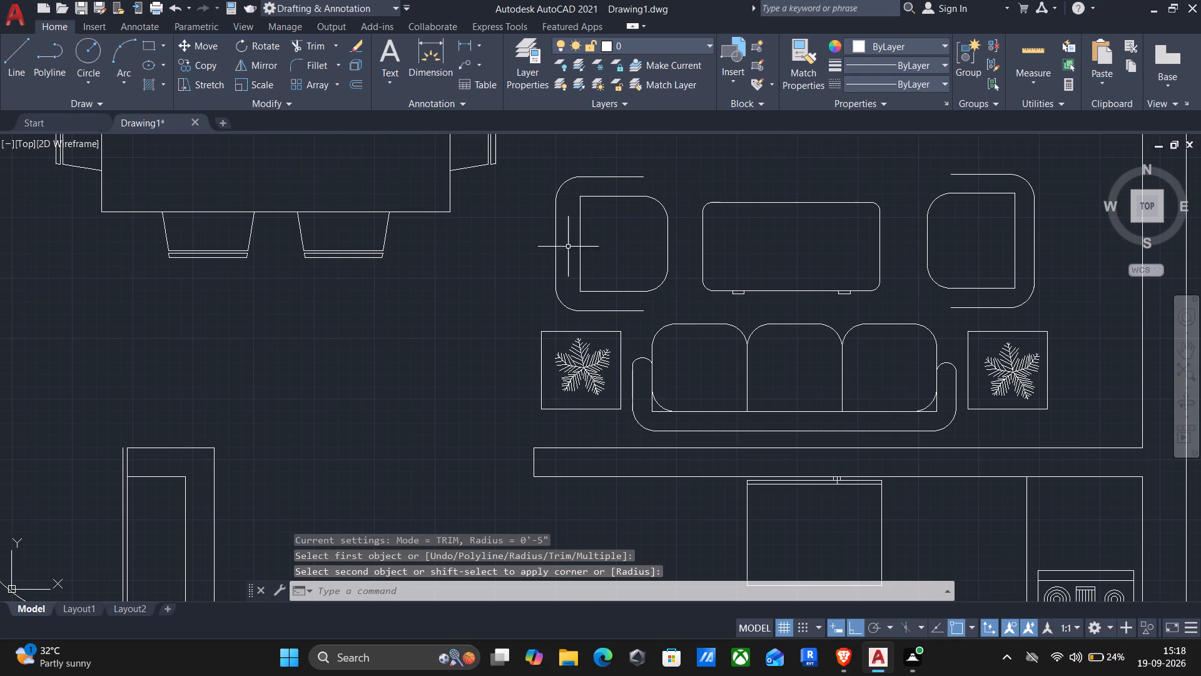
Close the open east ends of the west armchair's north and south arms with rounded three-point arcs meeting the seat edges.
{"action": "key", "text": "l"}
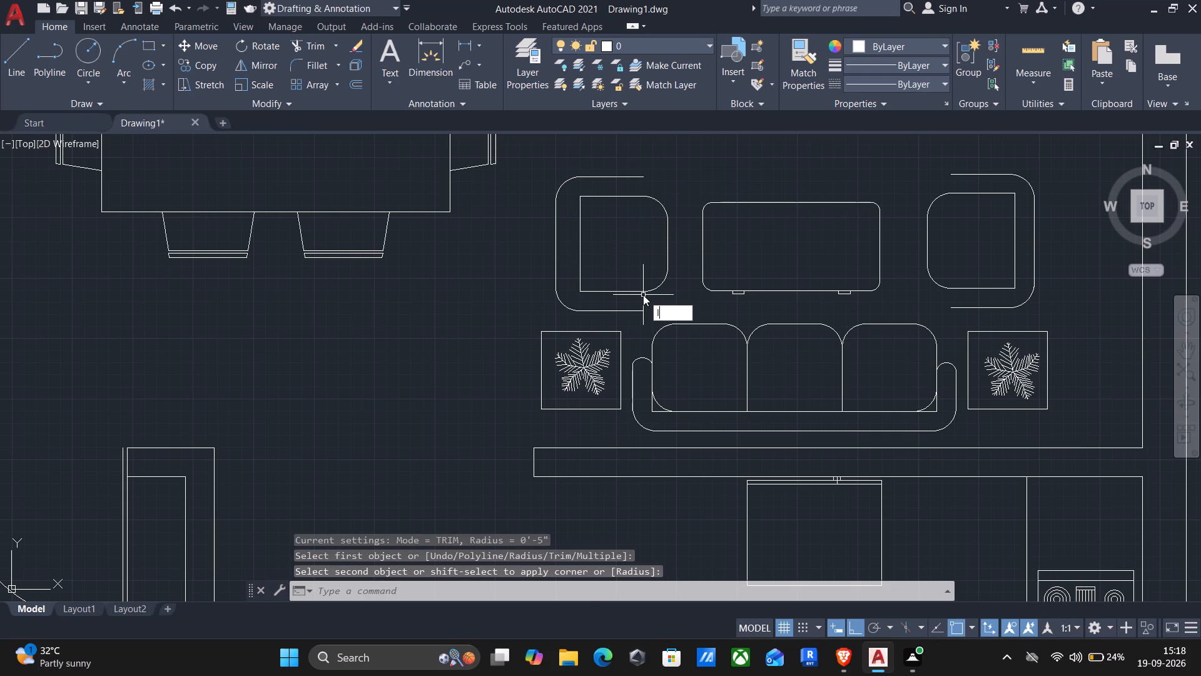
{"action": "key", "text": "Escape"}
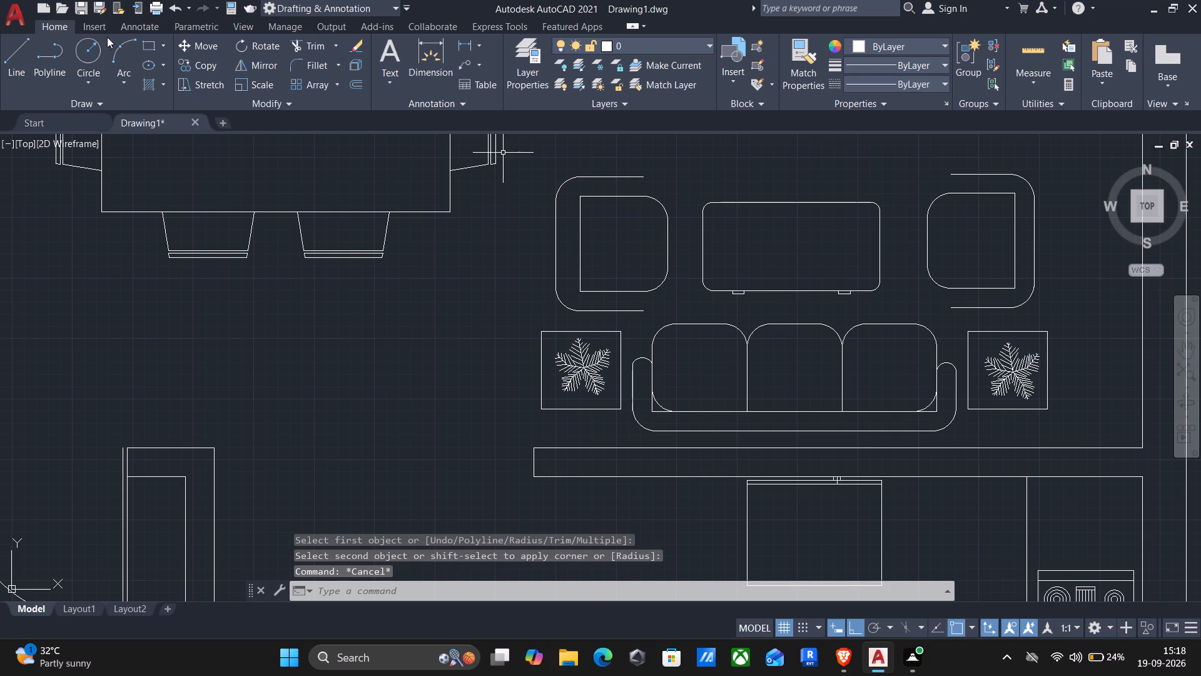
{"action": "left_click", "coordinate": [124, 50]}
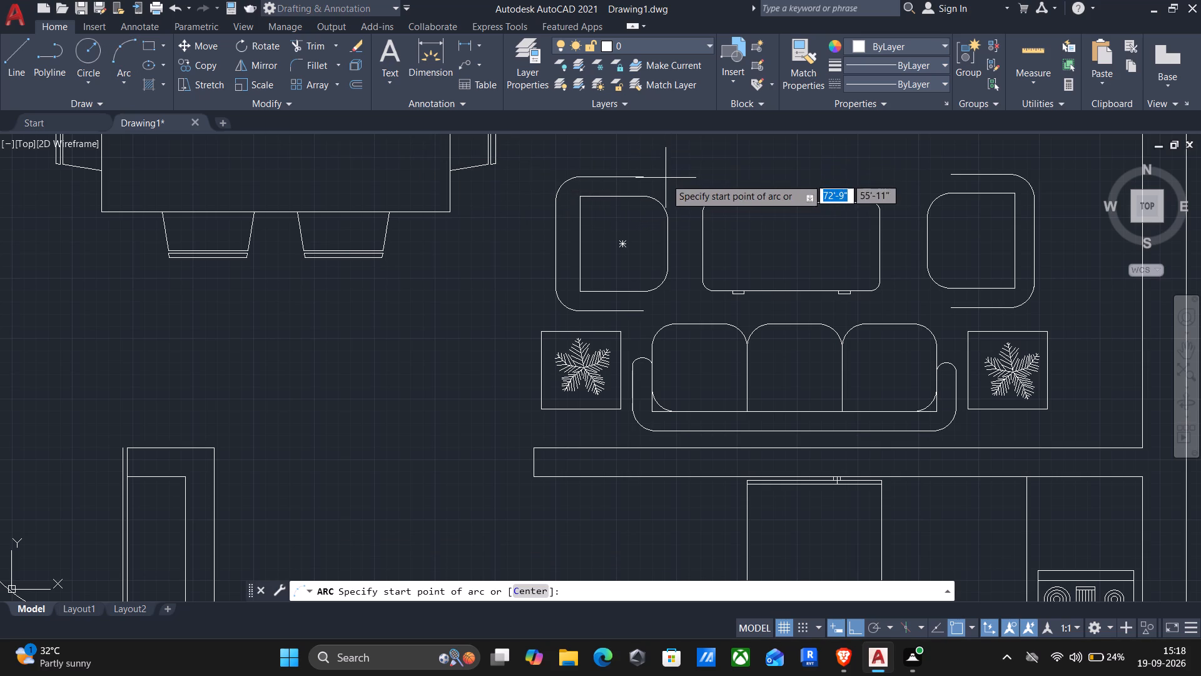
{"action": "left_click", "coordinate": [644, 180]}
{"action": "left_click", "coordinate": [641, 198]}
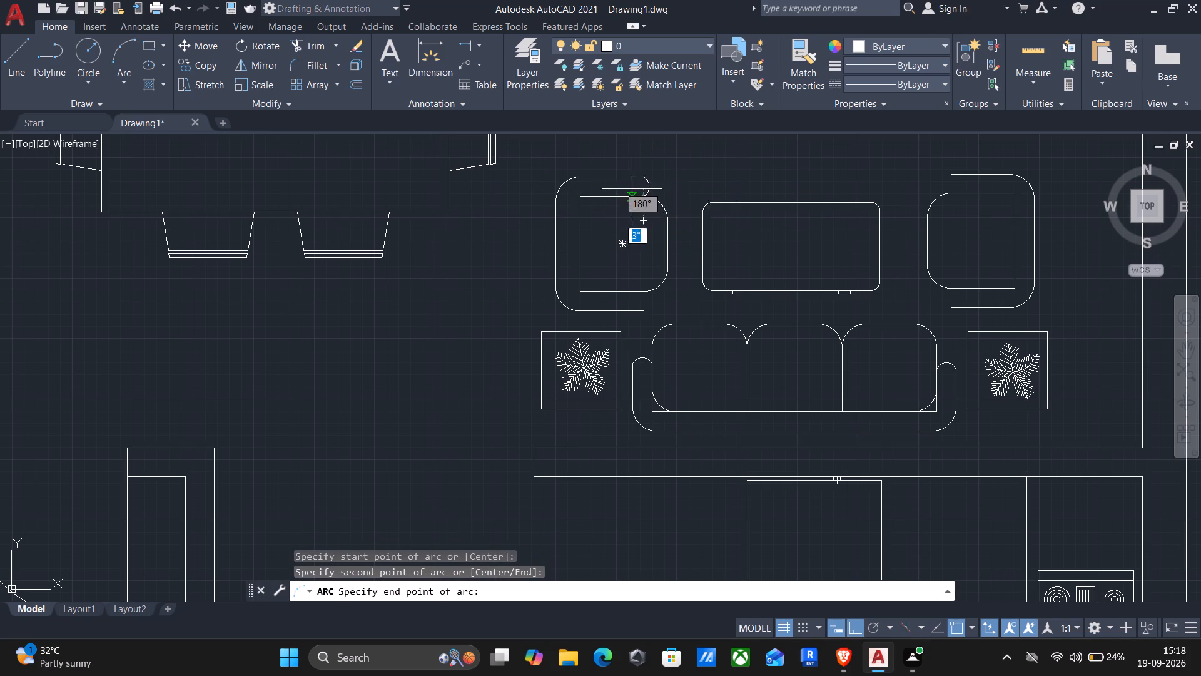
{"action": "scroll", "coordinate": [632, 199], "scroll_direction": "up", "scroll_amount": 3}
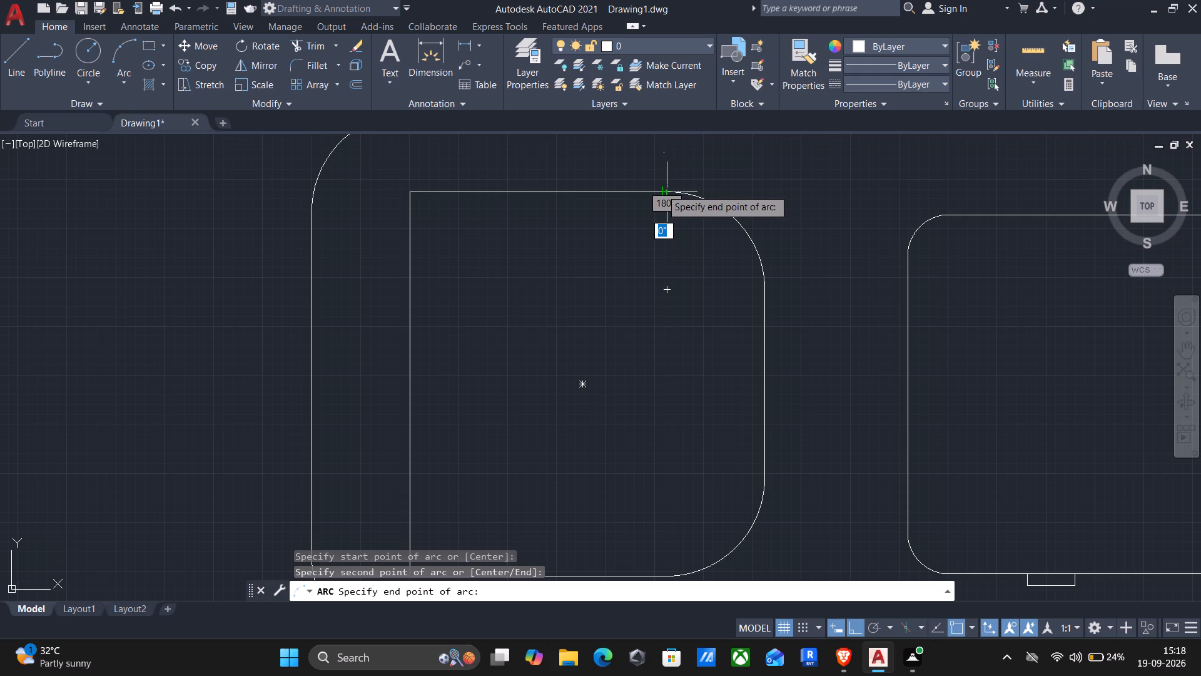
{"action": "scroll", "coordinate": [663, 189], "scroll_direction": "down", "scroll_amount": 1}
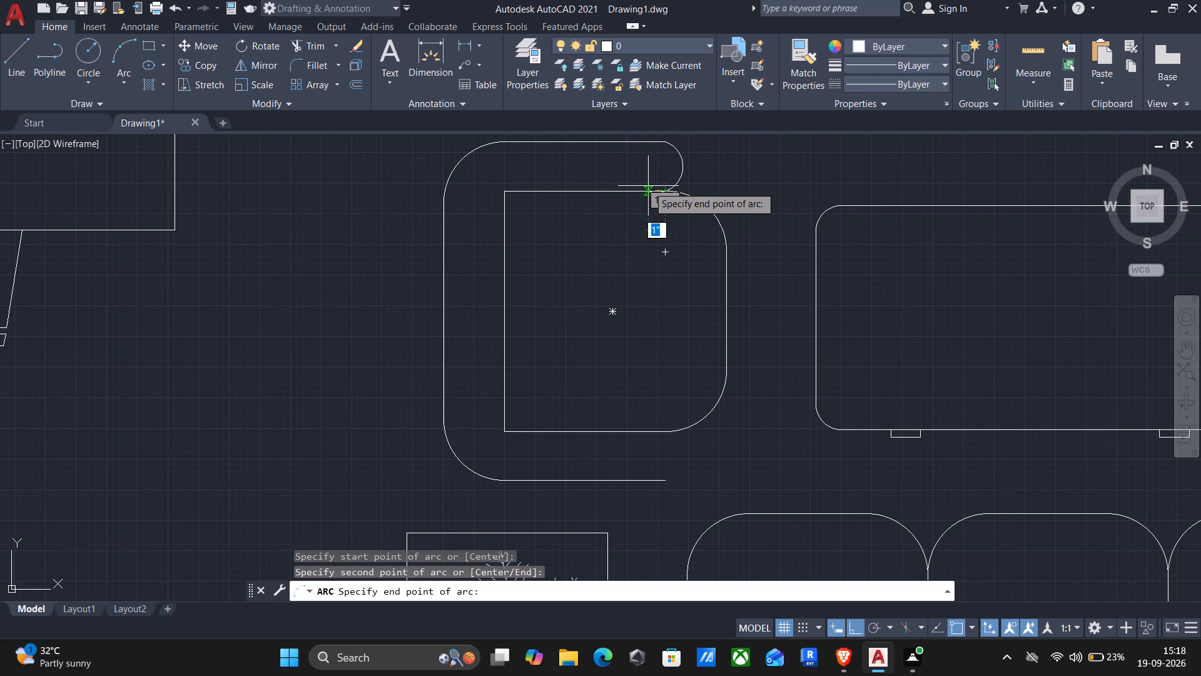
{"action": "left_click", "coordinate": [653, 187]}
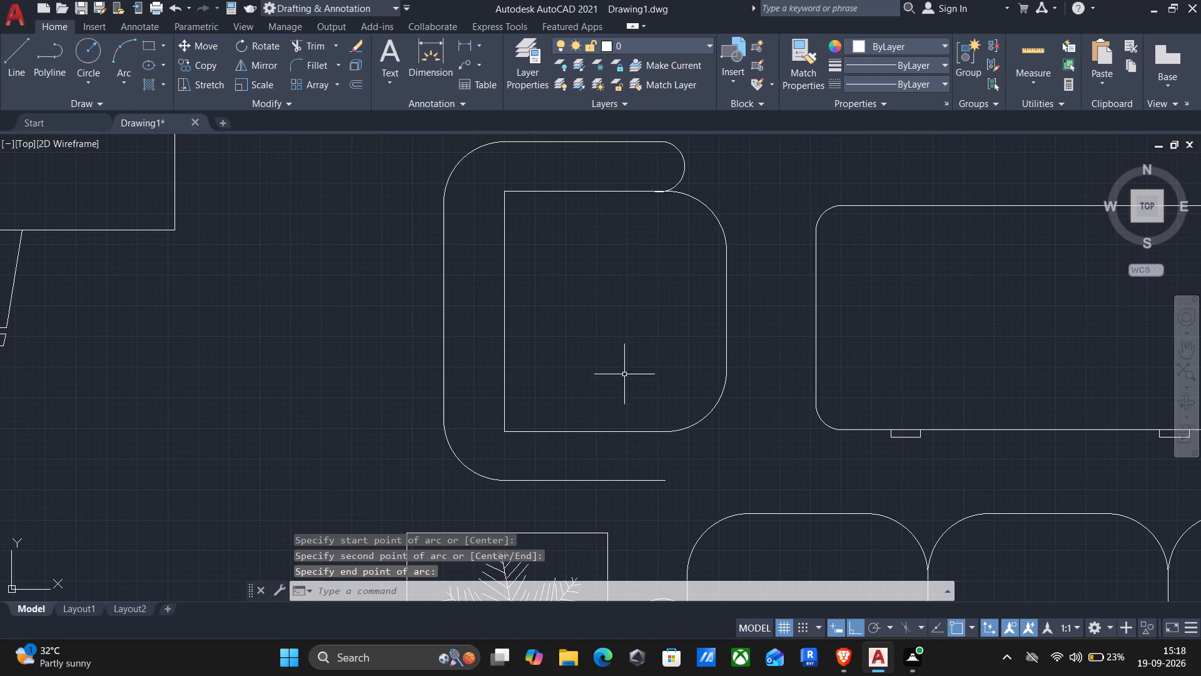
{"action": "key", "text": "Return"}
{"action": "left_click", "coordinate": [664, 479]}
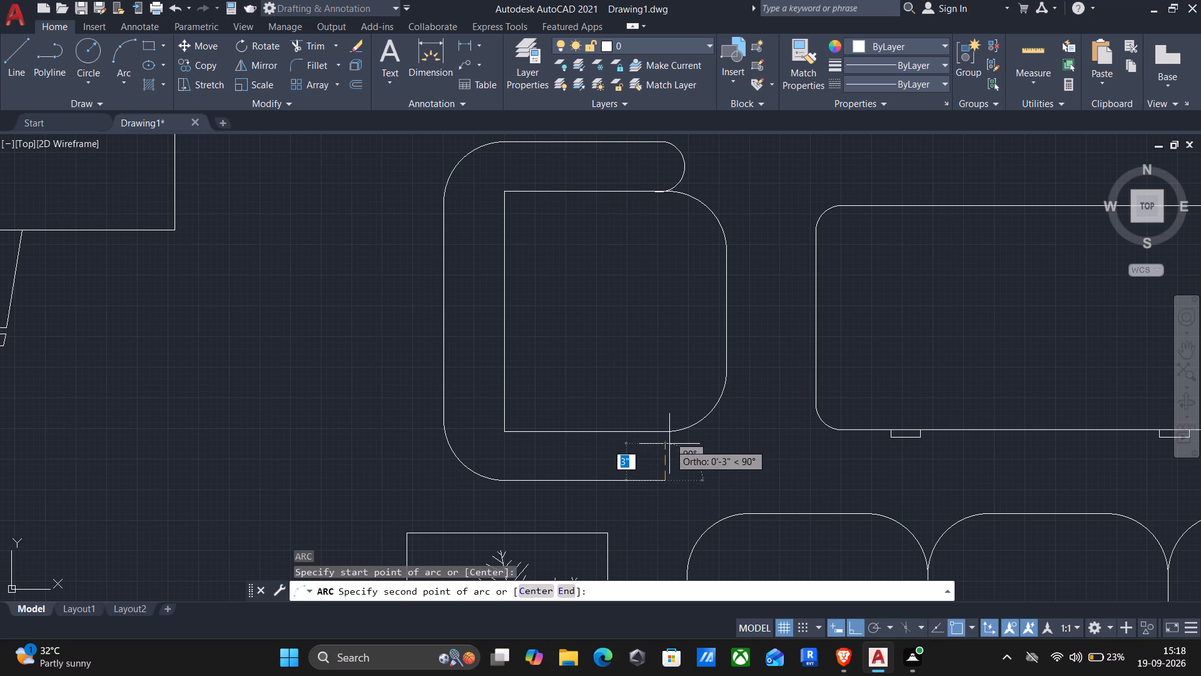
{"action": "left_click", "coordinate": [669, 428]}
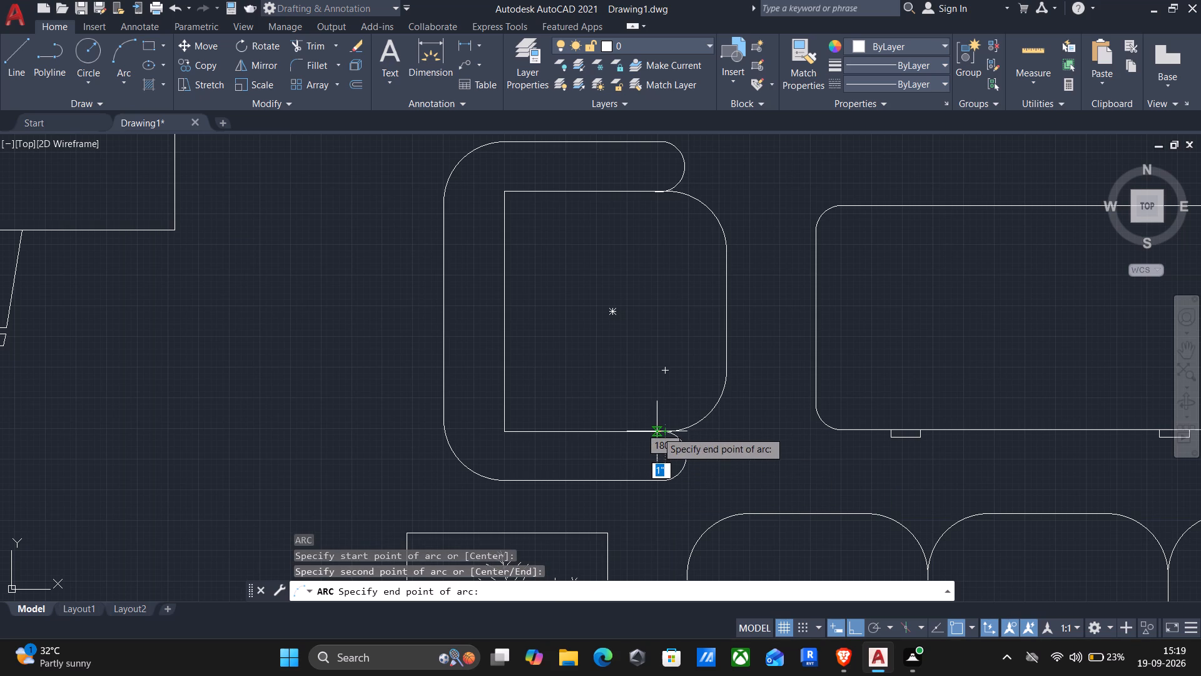
{"action": "left_click", "coordinate": [657, 431]}
Close the open west ends of the east armchair's north and south arms with rounded three-point arcs meeting the seat edges.
{"action": "scroll", "coordinate": [669, 440], "scroll_direction": "down", "scroll_amount": 3}
{"action": "middle_click_drag", "start_coordinate": [756, 431], "coordinate": [642, 423]}
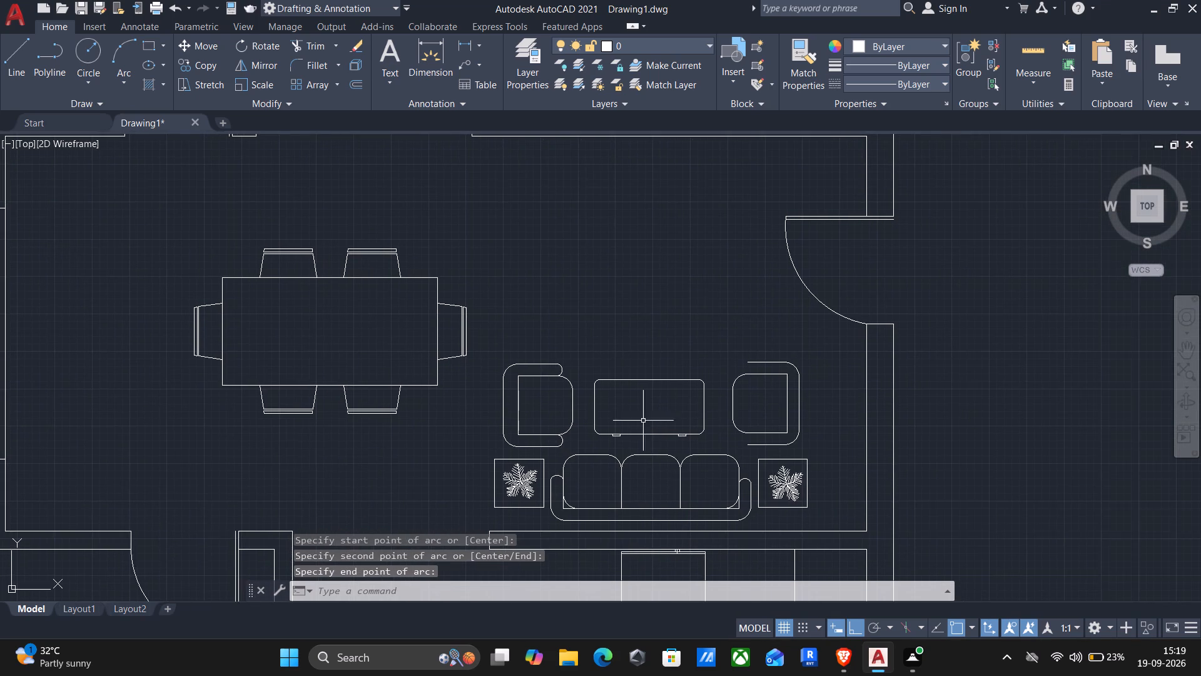
{"action": "scroll", "coordinate": [763, 391], "scroll_direction": "up", "scroll_amount": 2}
{"action": "key", "text": "Return"}
{"action": "left_click", "coordinate": [719, 320]}
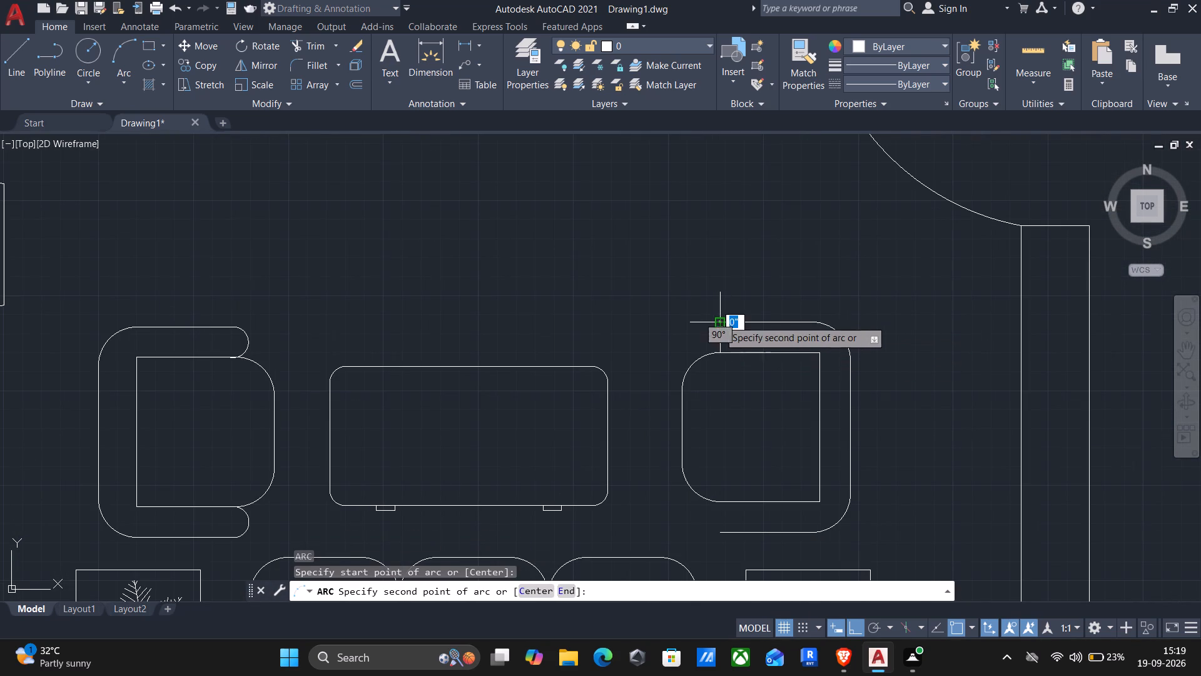
{"action": "left_click", "coordinate": [720, 354]}
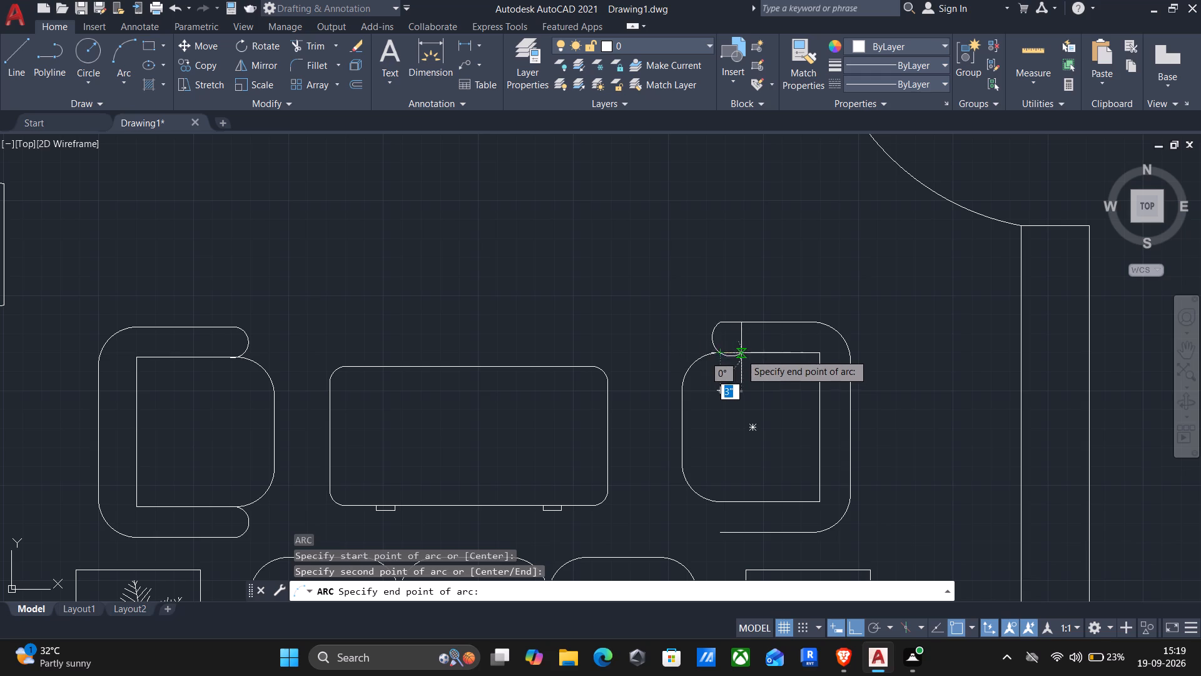
{"action": "left_click_drag", "start_coordinate": [726, 350], "coordinate": [744, 350]}
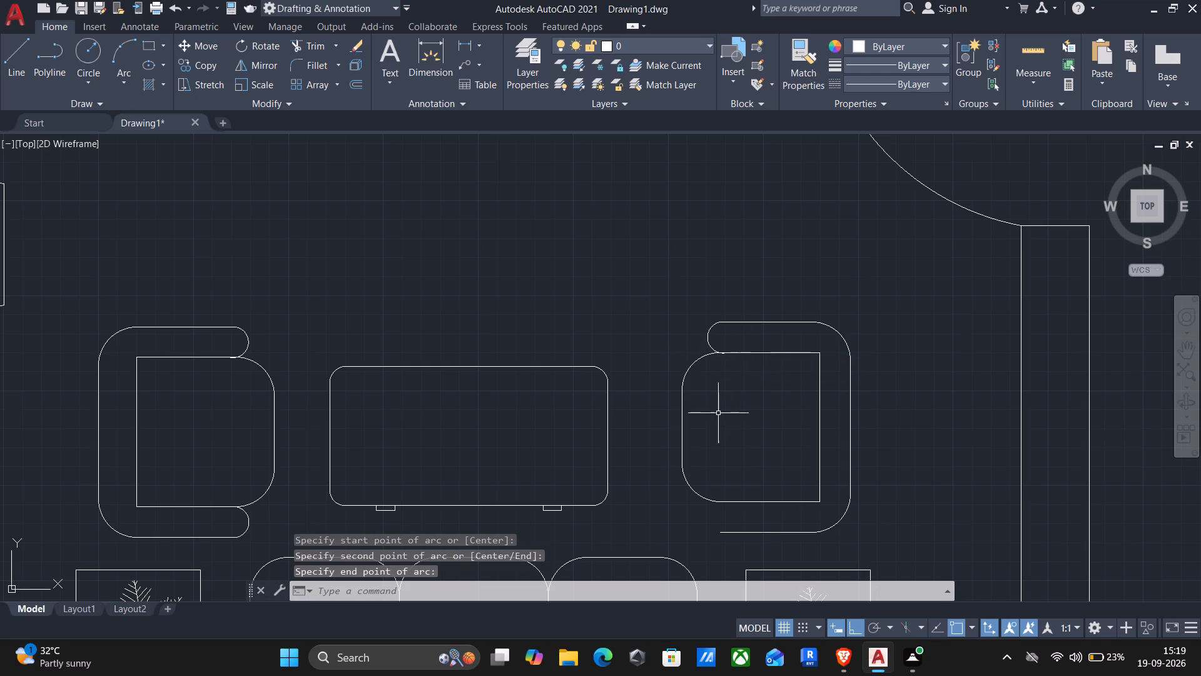
{"action": "middle_click_drag", "start_coordinate": [718, 417], "coordinate": [725, 344]}
{"action": "key", "text": "Return"}
{"action": "left_click", "coordinate": [728, 461]}
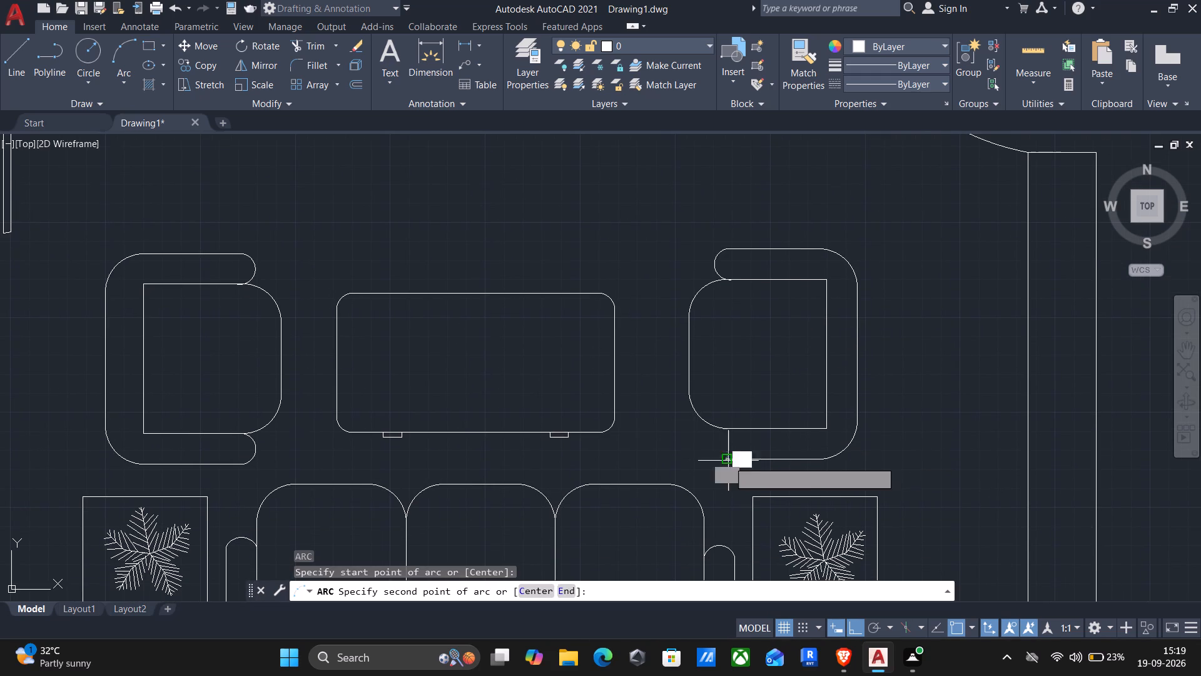
{"action": "left_click", "coordinate": [732, 424]}
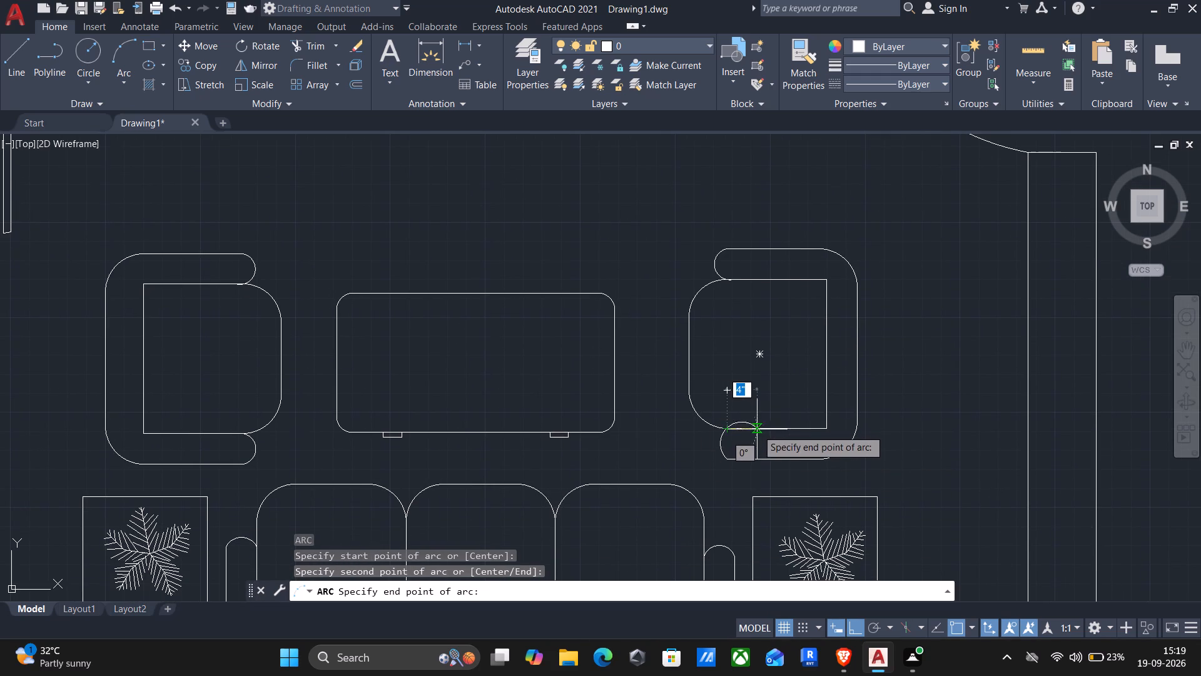
{"action": "left_click", "coordinate": [734, 434]}
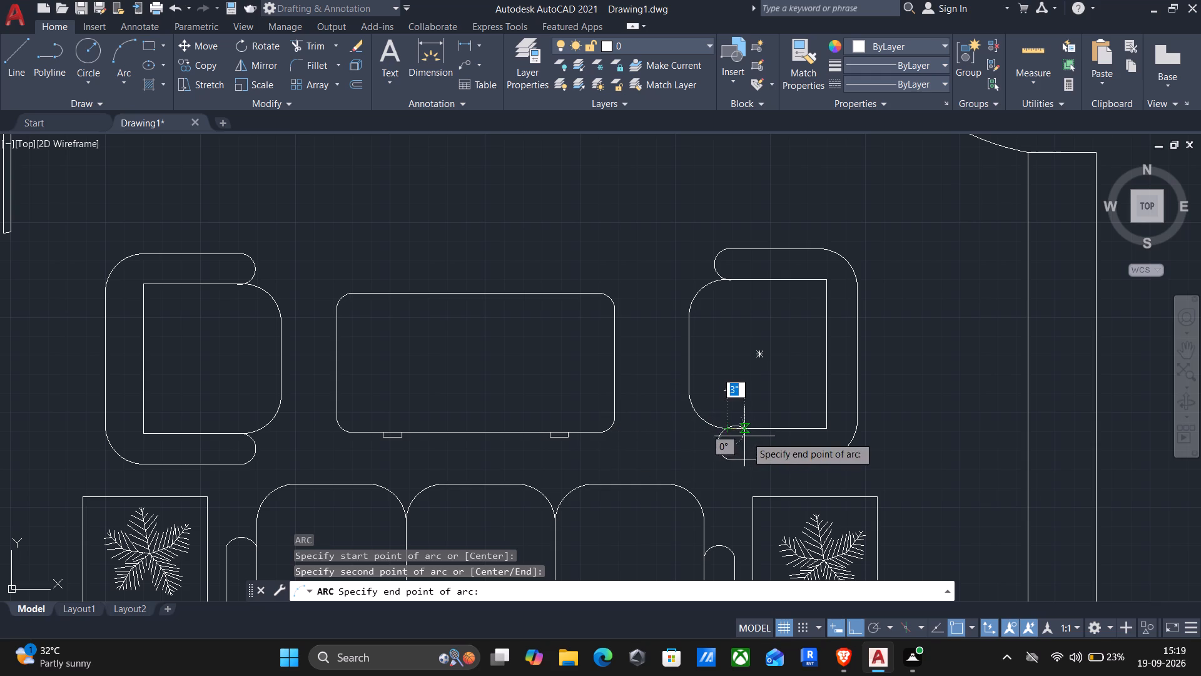
{"action": "scroll", "coordinate": [724, 434], "scroll_direction": "up", "scroll_amount": 3}
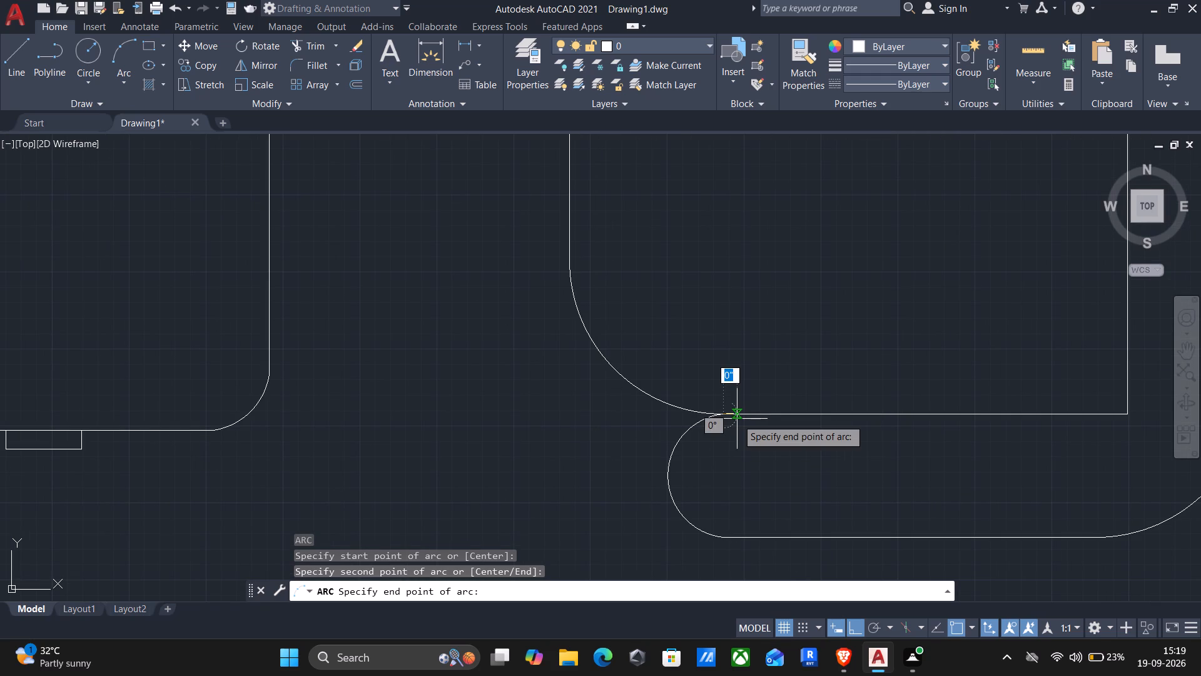
{"action": "left_click", "coordinate": [737, 419]}
{"action": "scroll", "coordinate": [726, 438], "scroll_direction": "down", "scroll_amount": 3}
{"action": "middle_click_drag", "start_coordinate": [714, 404], "coordinate": [732, 381]}
{"action": "scroll", "coordinate": [686, 394], "scroll_direction": "down", "scroll_amount": 1}
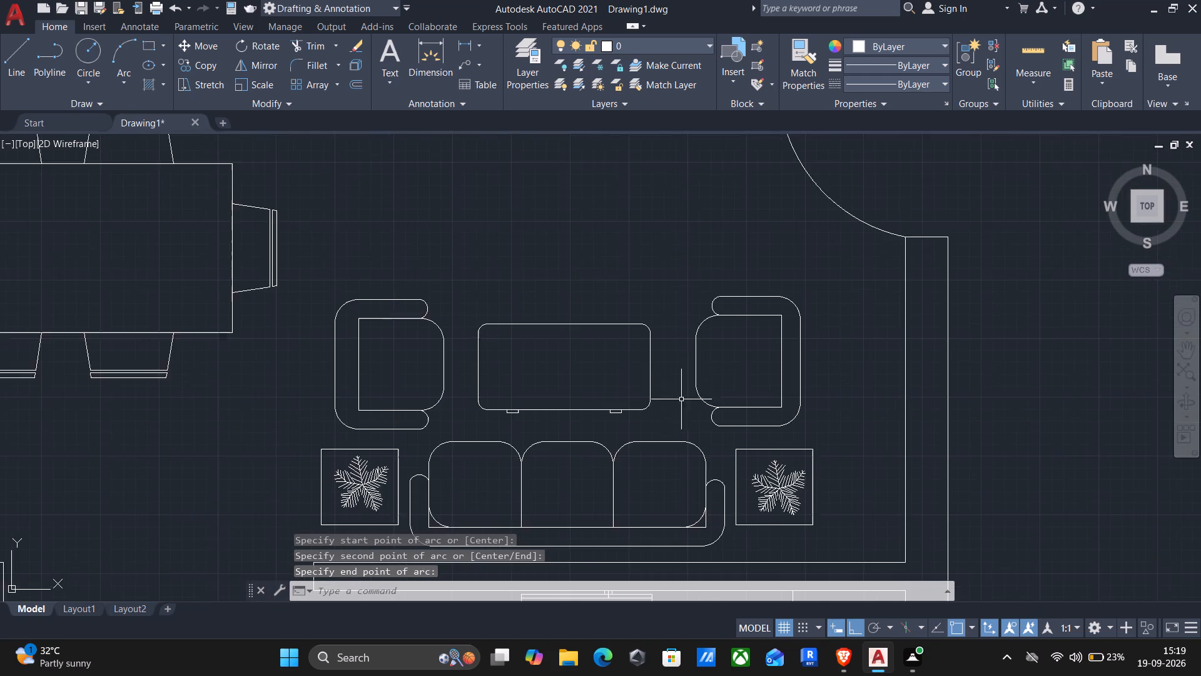
Erase the two spare toilet blocks and the spare basin block lying outside the plan to the east.
{"action": "middle_click_drag", "start_coordinate": [667, 409], "coordinate": [753, 255]}
{"action": "middle_click_drag", "start_coordinate": [599, 265], "coordinate": [649, 330]}
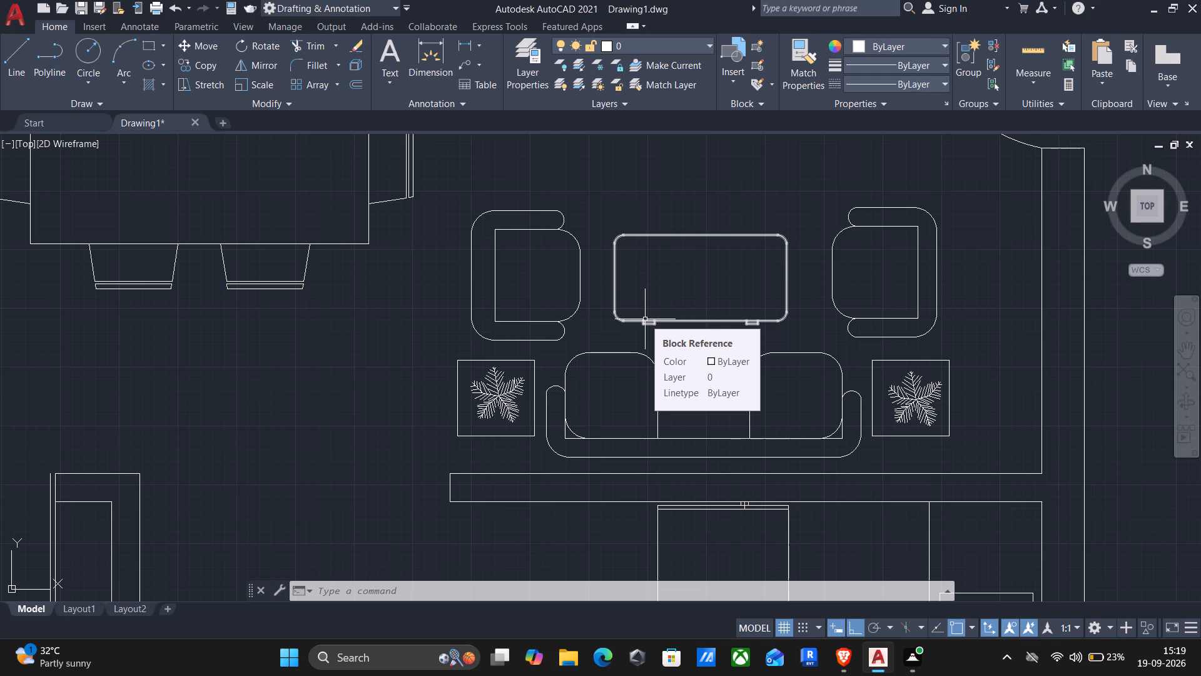
{"action": "scroll", "coordinate": [641, 345], "scroll_direction": "down", "scroll_amount": 3}
{"action": "middle_click_drag", "start_coordinate": [646, 356], "coordinate": [643, 357]}
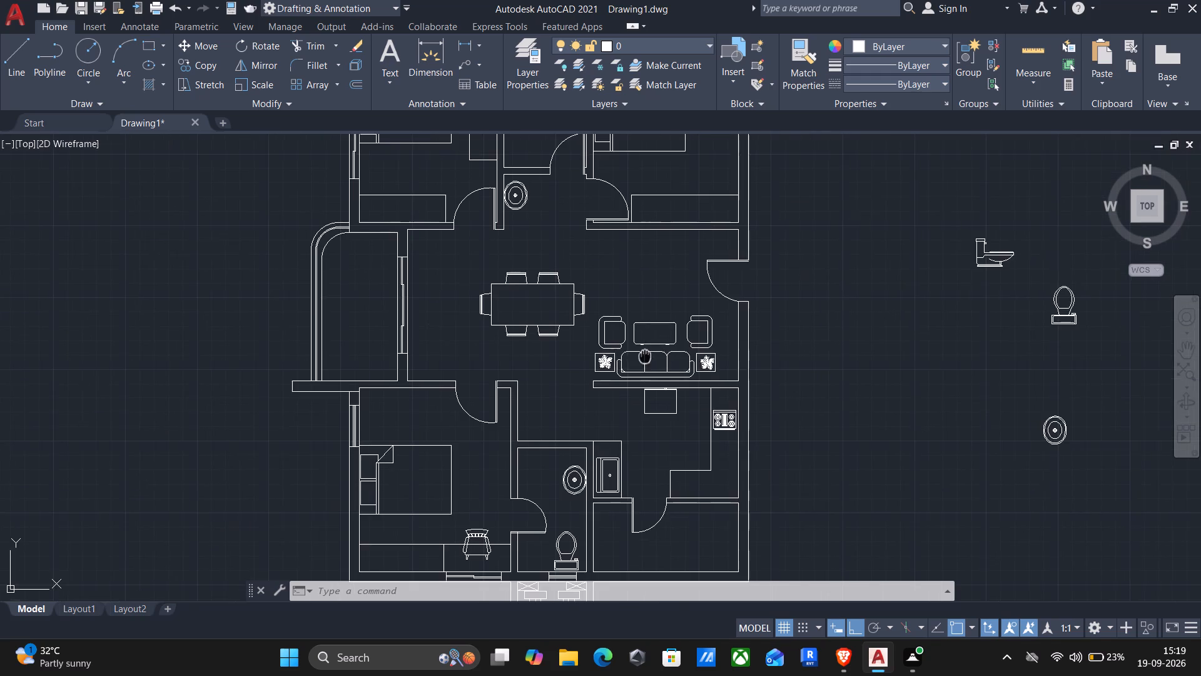
{"action": "middle_click_drag", "start_coordinate": [643, 357], "coordinate": [592, 336]}
{"action": "left_click_drag", "start_coordinate": [1058, 503], "coordinate": [1043, 470]}
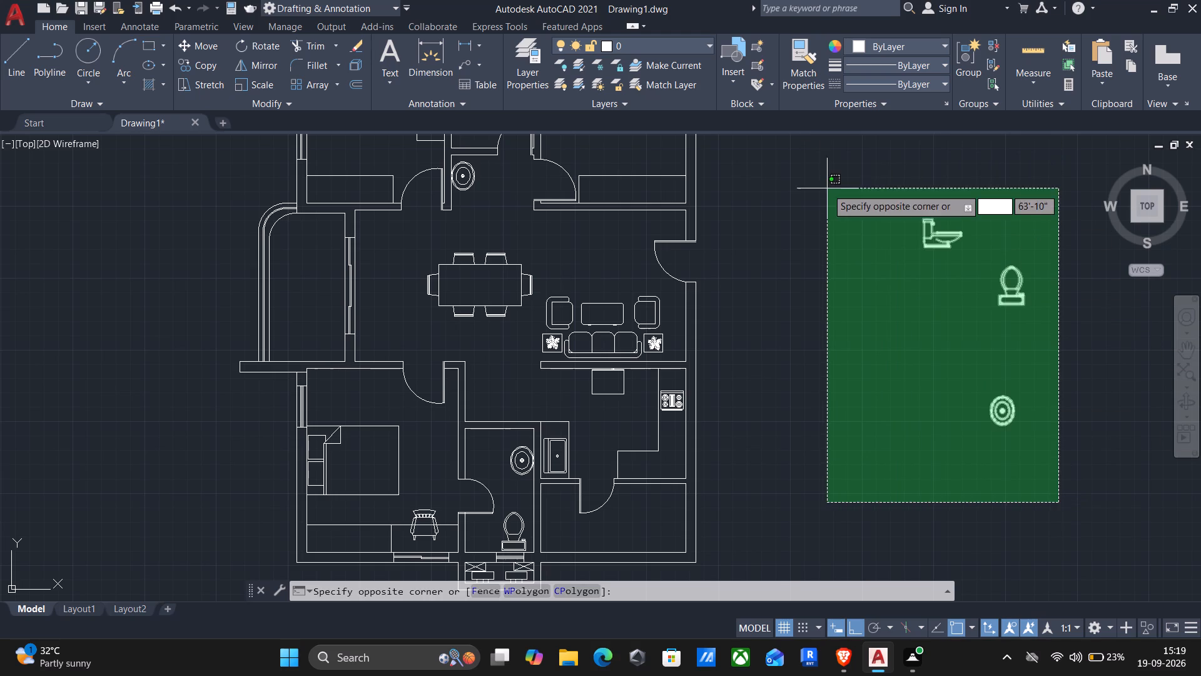
{"action": "left_click", "coordinate": [827, 188]}
{"action": "key", "text": "Delete"}
Erase the spare coffee table block lying outside the plan to the southeast.
{"action": "scroll", "coordinate": [814, 220], "scroll_direction": "down", "scroll_amount": 1}
{"action": "middle_click_drag", "start_coordinate": [812, 226], "coordinate": [833, 312]}
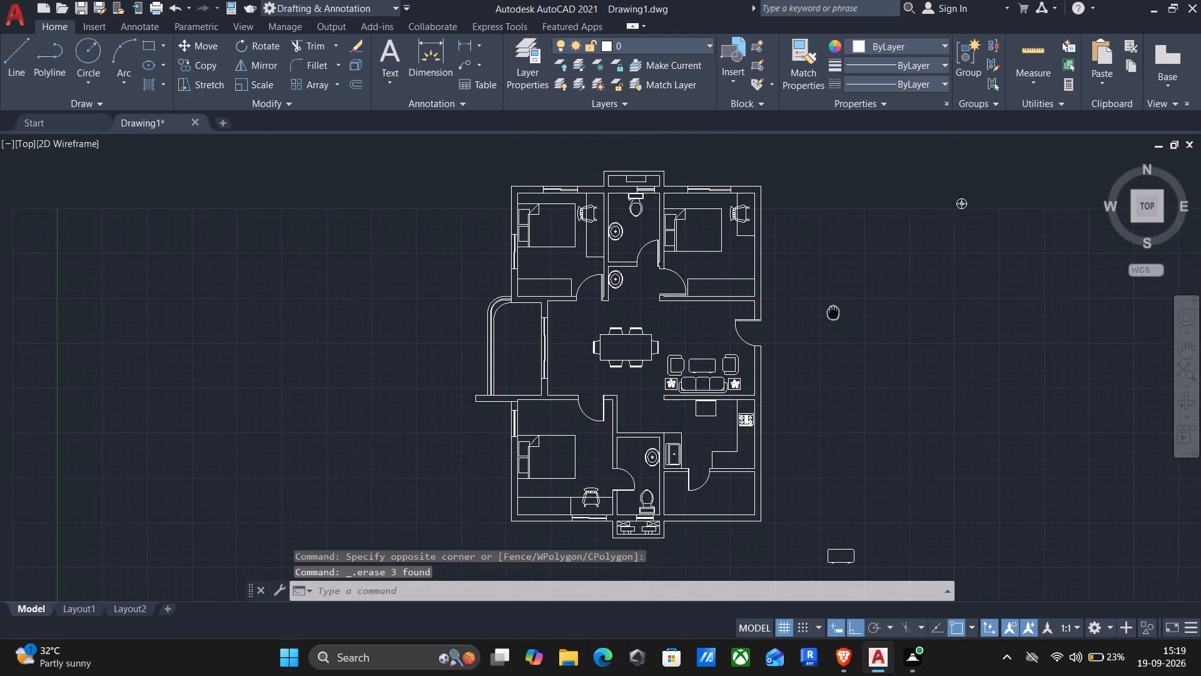
{"action": "middle_click_drag", "start_coordinate": [833, 312], "coordinate": [856, 306]}
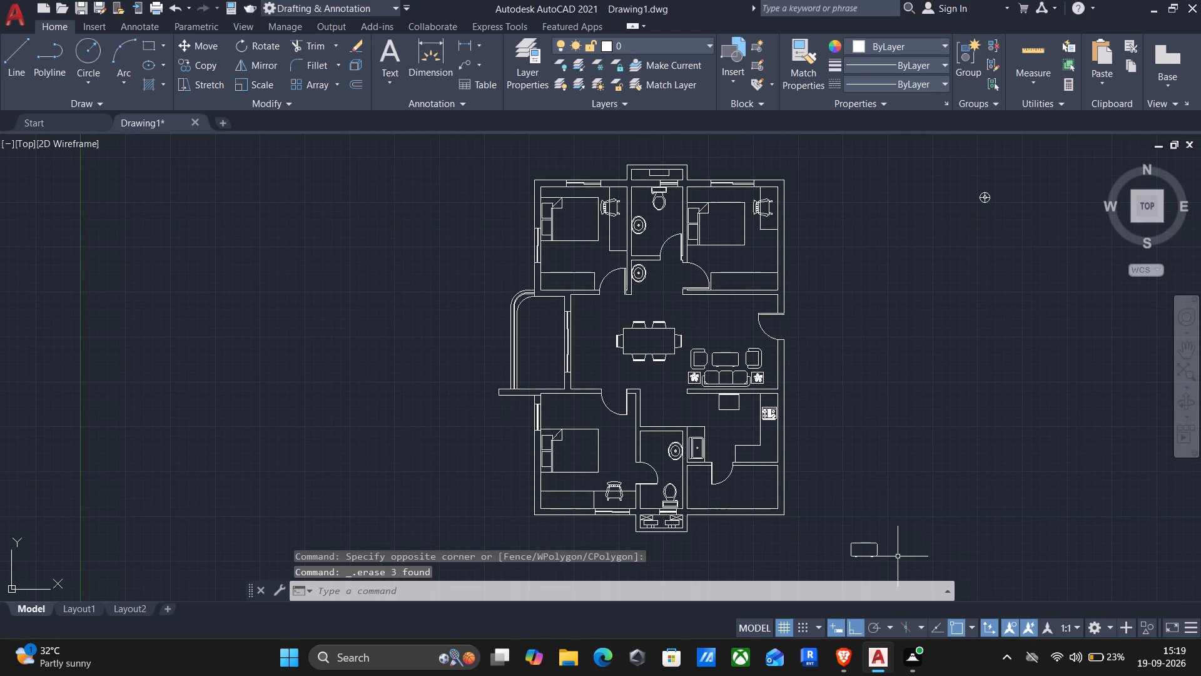
{"action": "scroll", "coordinate": [853, 564], "scroll_direction": "up", "scroll_amount": 1}
{"action": "left_click", "coordinate": [877, 569]}
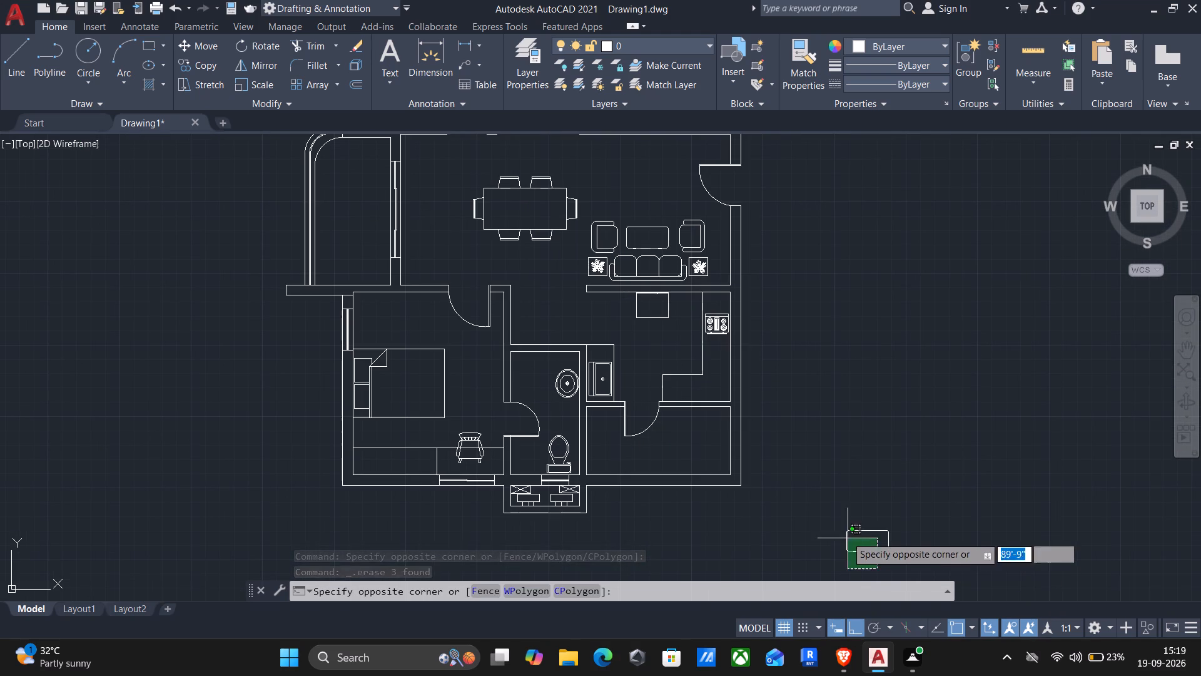
{"action": "left_click", "coordinate": [834, 503]}
{"action": "key", "text": "Delete"}
Copy the round lamp block from outside the plan, with ortho off, to the north and south sides of the northeast bedroom's bed.
{"action": "scroll", "coordinate": [864, 421], "scroll_direction": "down", "scroll_amount": 1}
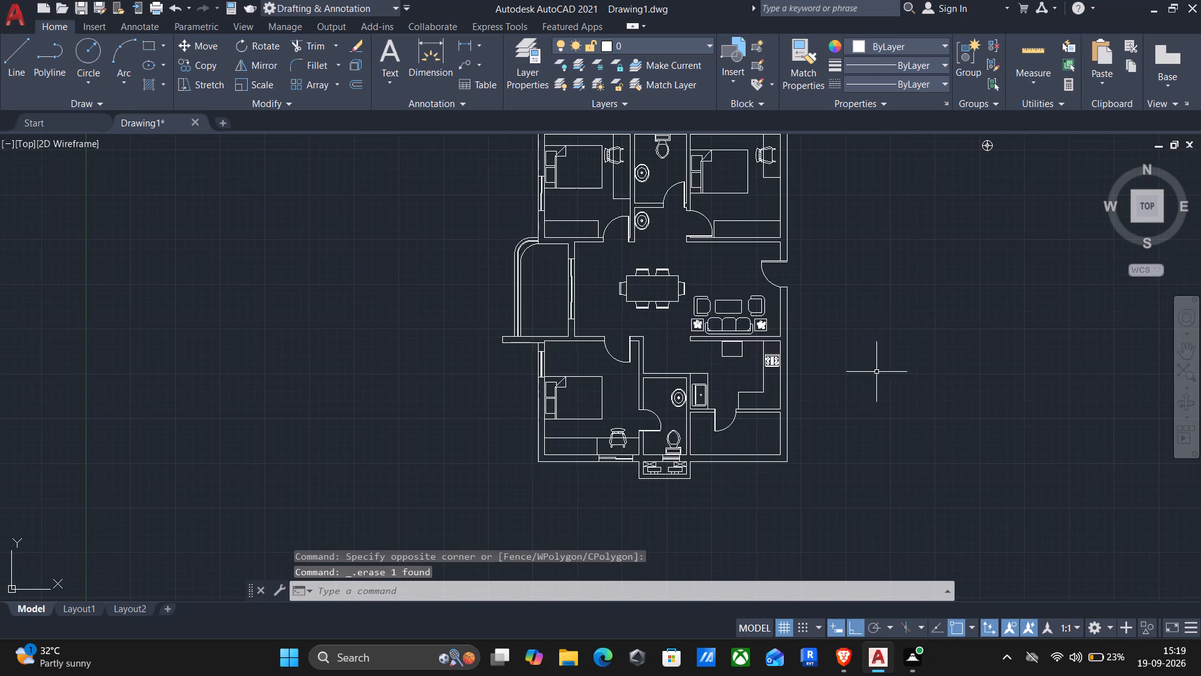
{"action": "middle_click_drag", "start_coordinate": [838, 392], "coordinate": [822, 433]}
{"action": "left_click", "coordinate": [989, 235]}
{"action": "left_click", "coordinate": [956, 167]}
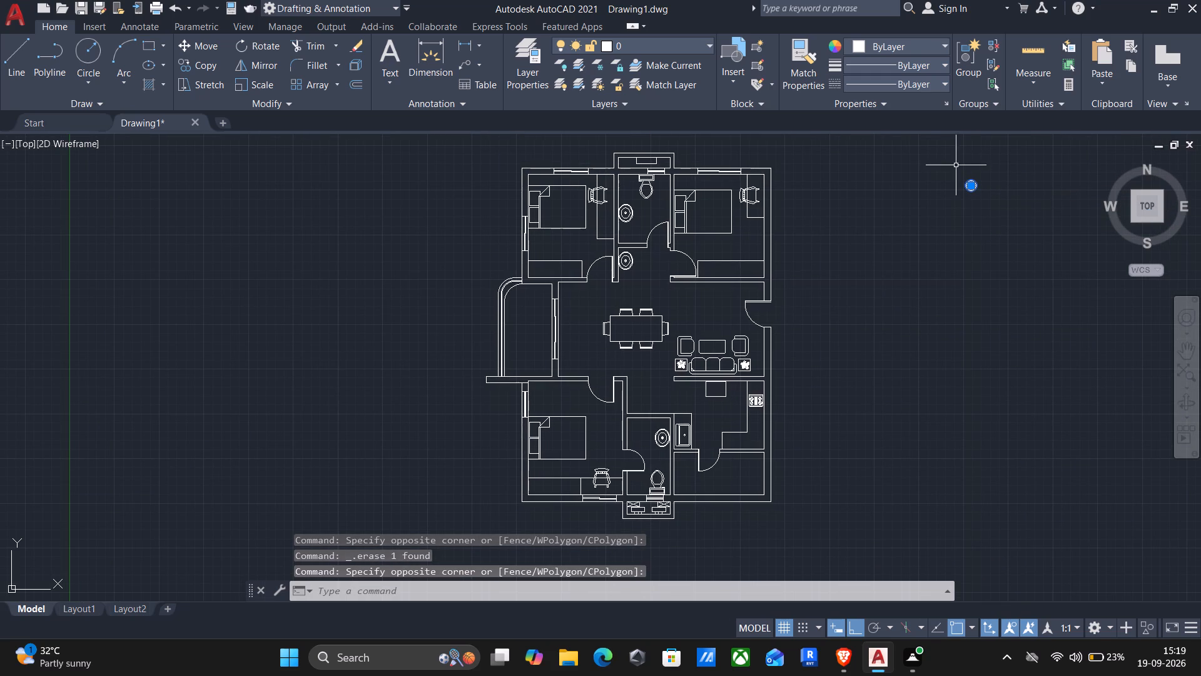
{"action": "key", "text": "c"}
{"action": "key", "text": "o"}
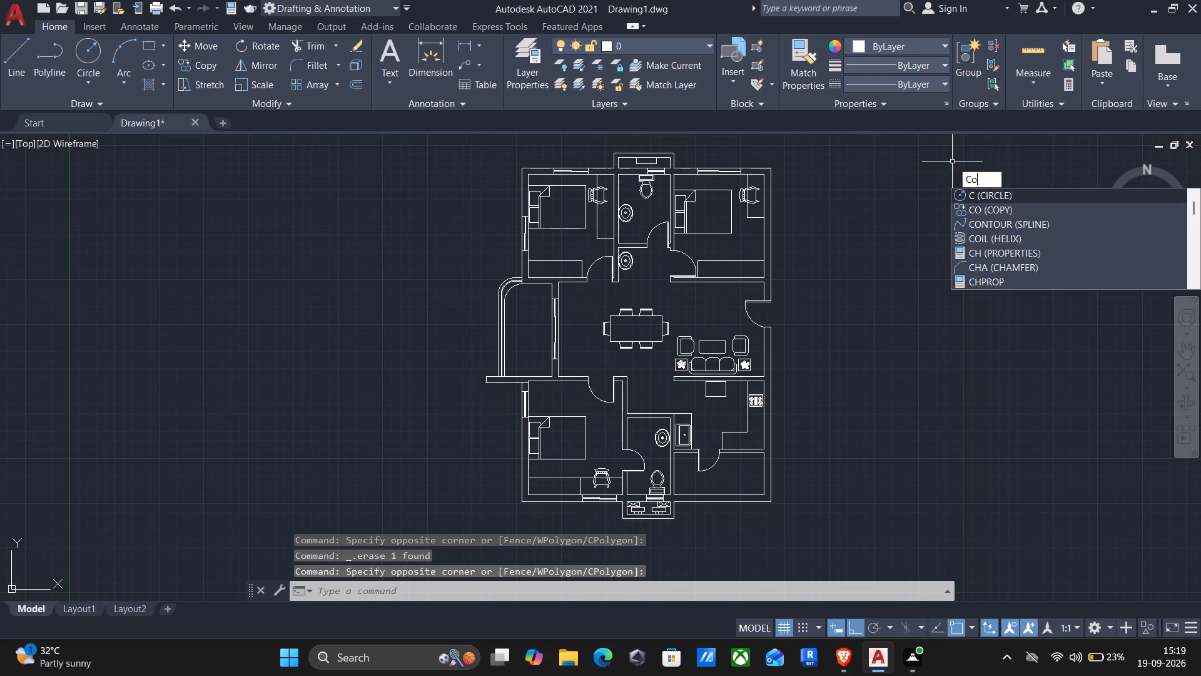
{"action": "key", "text": "Return"}
{"action": "scroll", "coordinate": [966, 171], "scroll_direction": "up", "scroll_amount": 3}
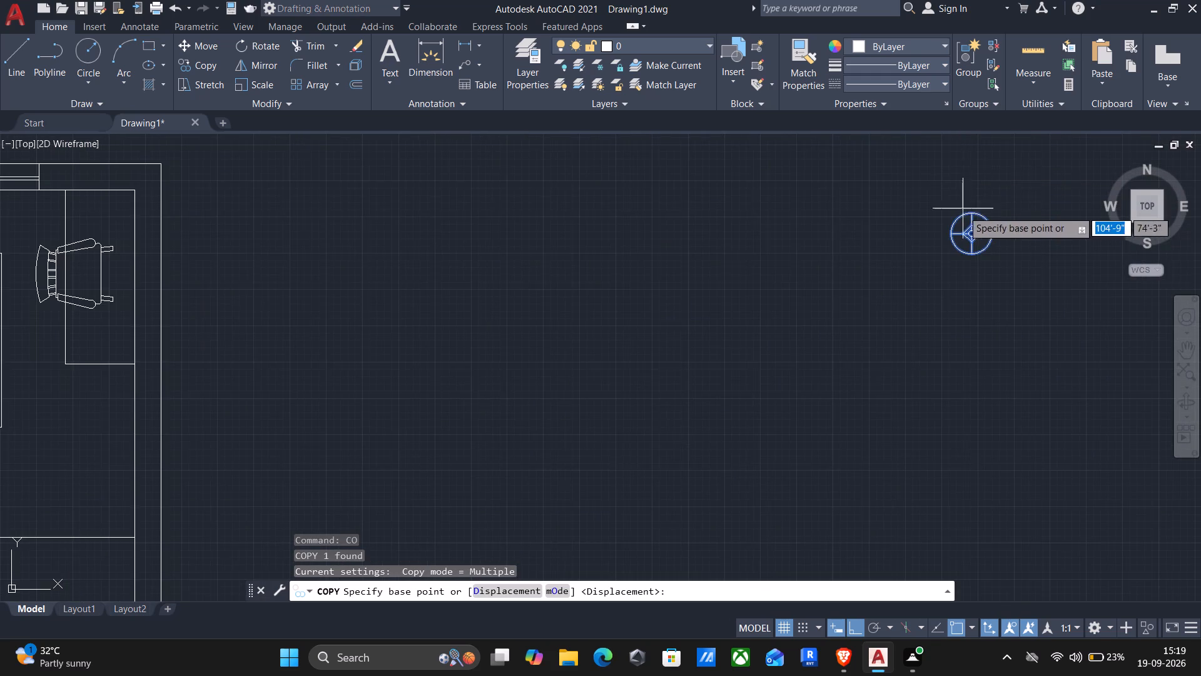
{"action": "scroll", "coordinate": [963, 223], "scroll_direction": "up", "scroll_amount": 2}
{"action": "left_click", "coordinate": [976, 241]}
{"action": "scroll", "coordinate": [927, 251], "scroll_direction": "down", "scroll_amount": 1}
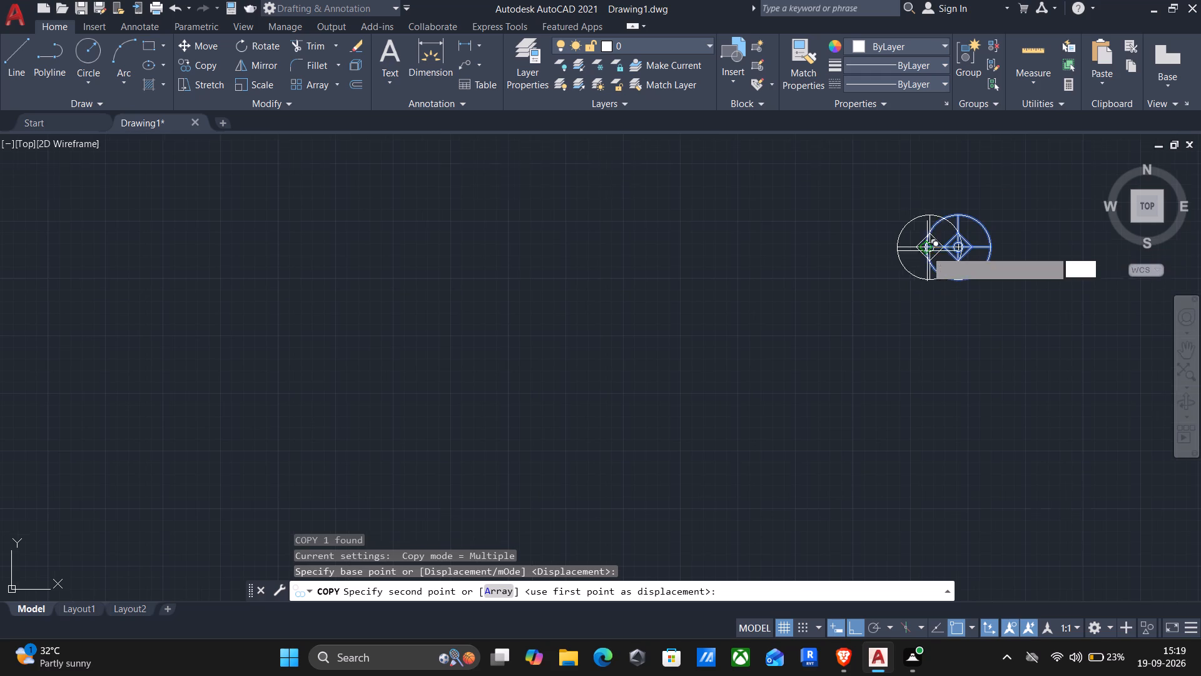
{"action": "key", "text": "F8"}
{"action": "scroll", "coordinate": [780, 252], "scroll_direction": "down", "scroll_amount": 2}
{"action": "middle_click_drag", "start_coordinate": [463, 232], "coordinate": [522, 236]}
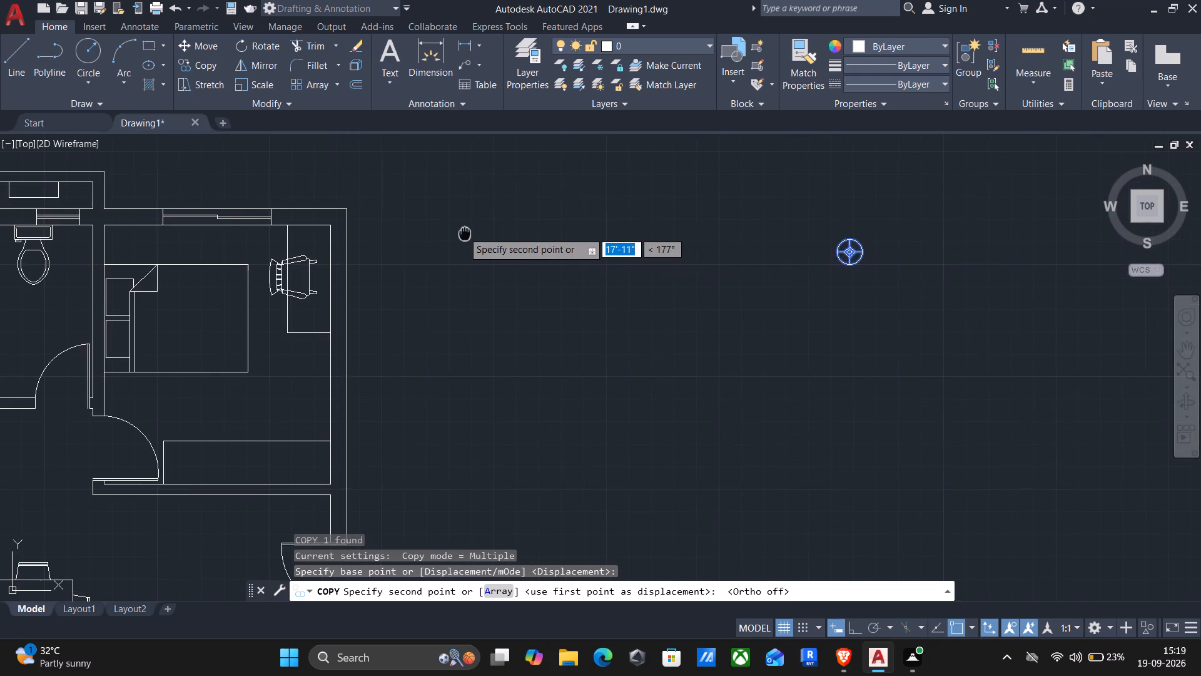
{"action": "middle_click_drag", "start_coordinate": [522, 236], "coordinate": [991, 265]}
{"action": "scroll", "coordinate": [667, 264], "scroll_direction": "up", "scroll_amount": 3}
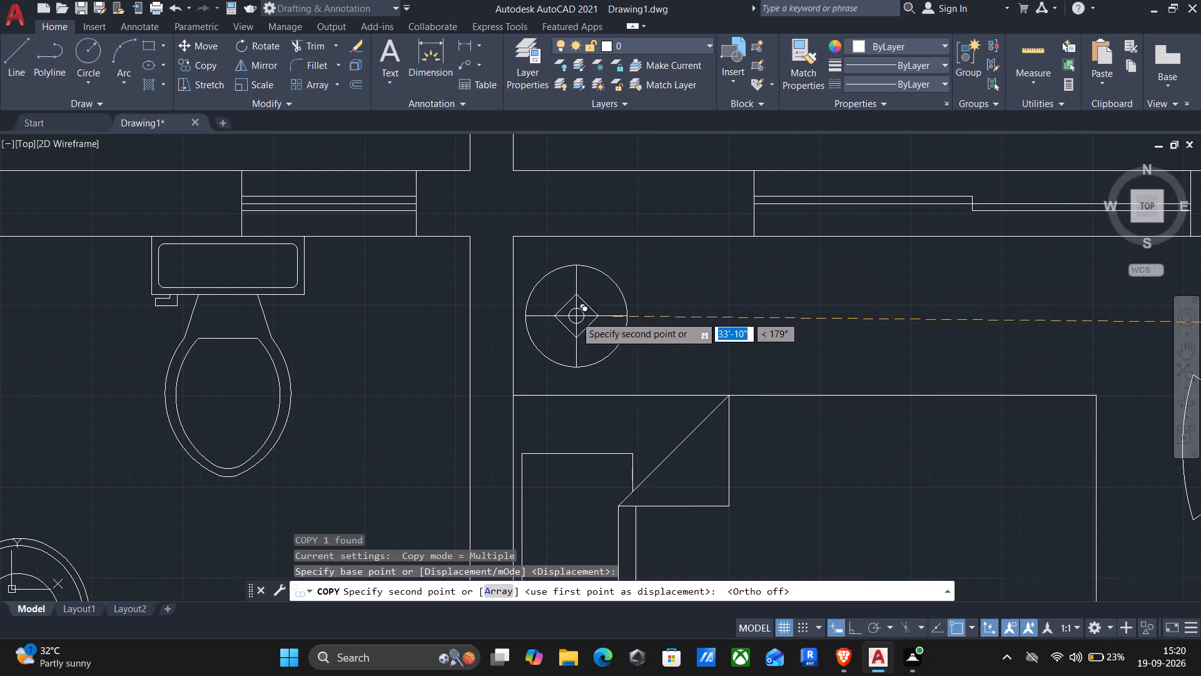
{"action": "left_click", "coordinate": [580, 329]}
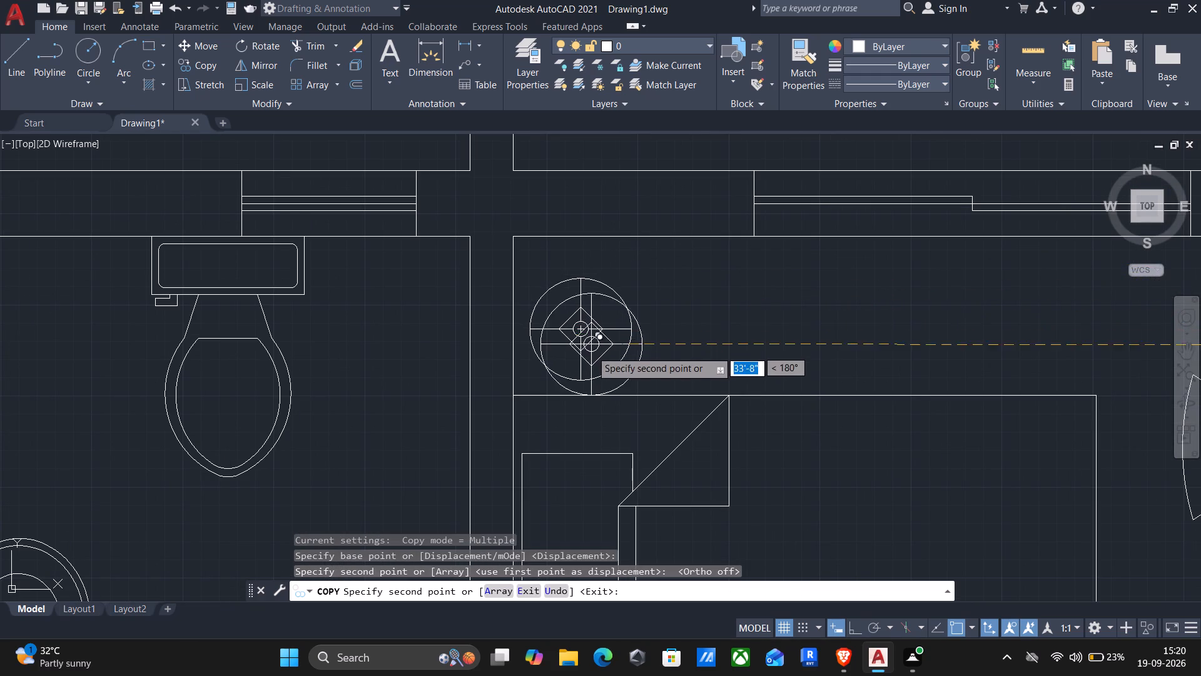
{"action": "scroll", "coordinate": [591, 358], "scroll_direction": "down", "scroll_amount": 1}
{"action": "middle_click_drag", "start_coordinate": [599, 388], "coordinate": [690, 148]}
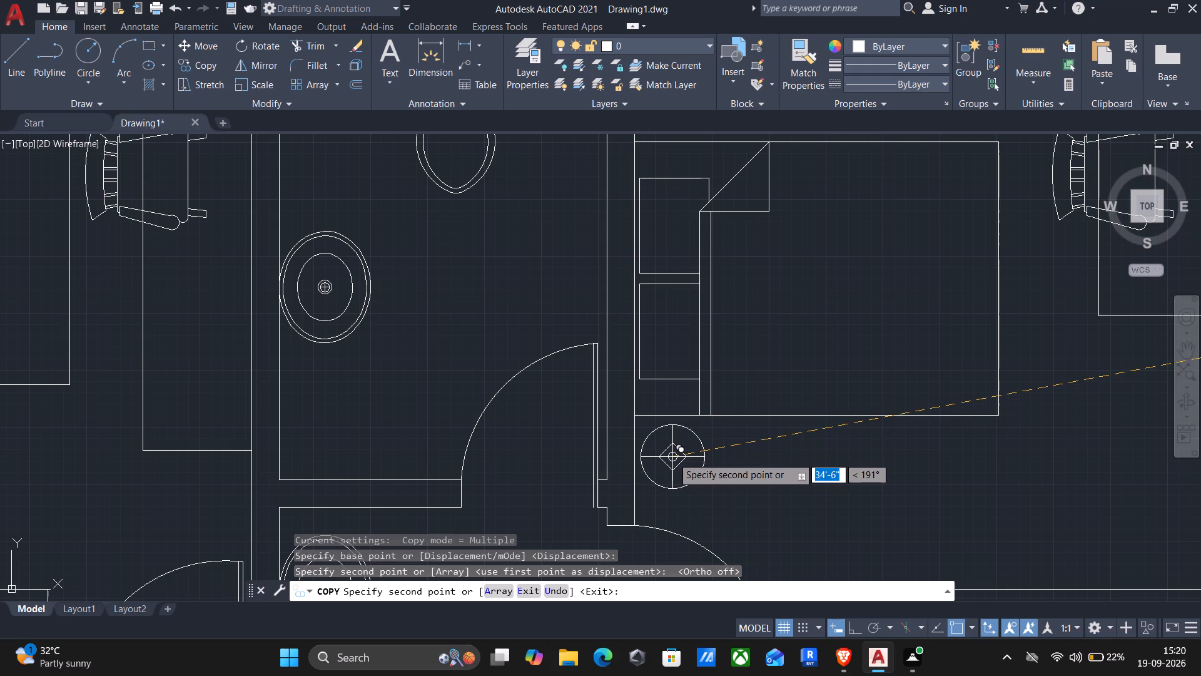
{"action": "left_click", "coordinate": [672, 457]}
Place copies of the round lamp block beside the north and south sides of the northwest bedroom's bed.
{"action": "middle_click_drag", "start_coordinate": [569, 373], "coordinate": [853, 467]}
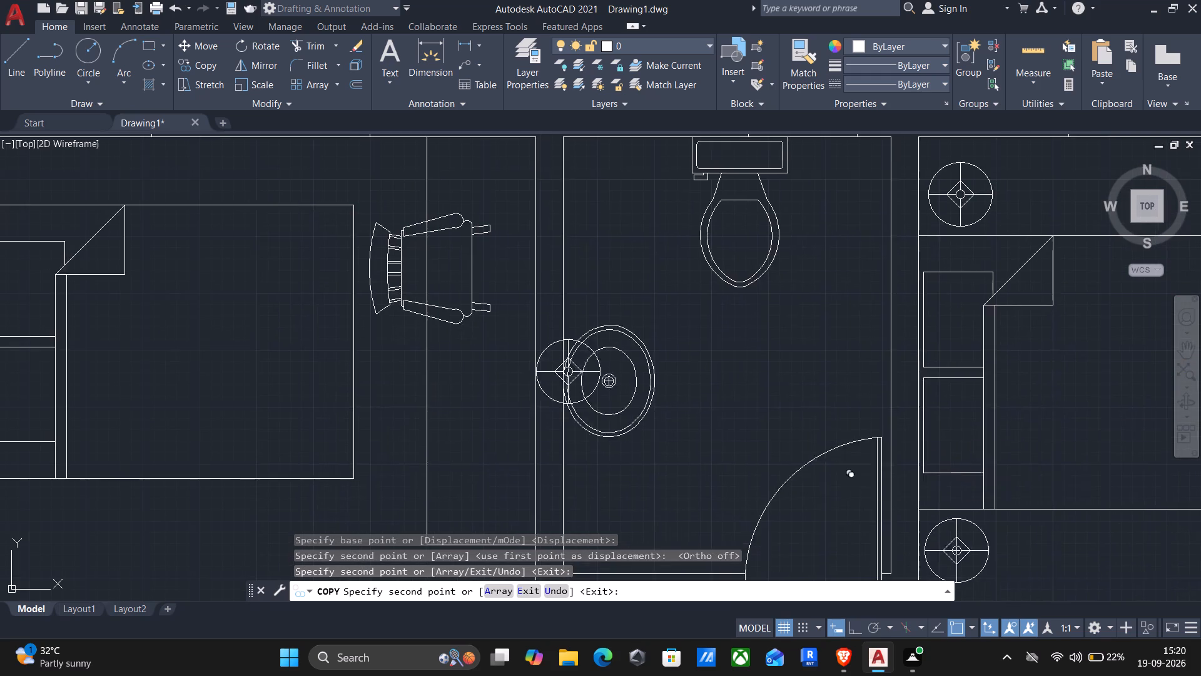
{"action": "scroll", "coordinate": [790, 453], "scroll_direction": "down", "scroll_amount": 2}
{"action": "scroll", "coordinate": [469, 342], "scroll_direction": "up", "scroll_amount": 3}
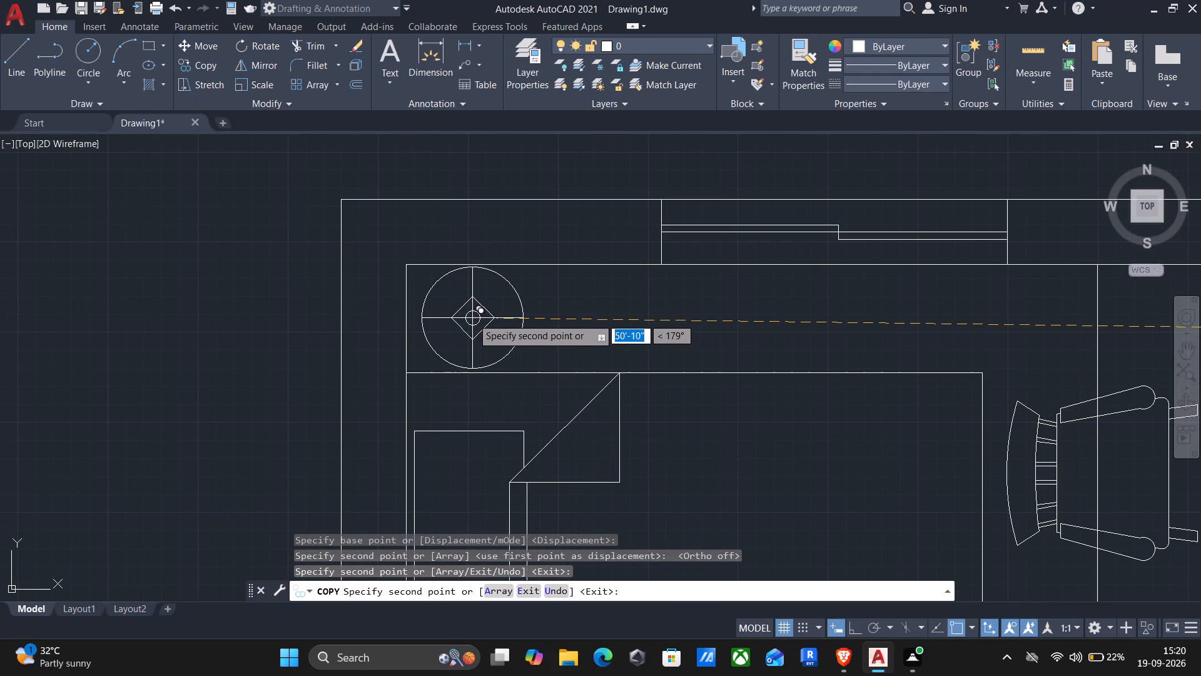
{"action": "left_click", "coordinate": [472, 318]}
{"action": "scroll", "coordinate": [471, 339], "scroll_direction": "down", "scroll_amount": 2}
{"action": "middle_click_drag", "start_coordinate": [493, 398], "coordinate": [579, 201]}
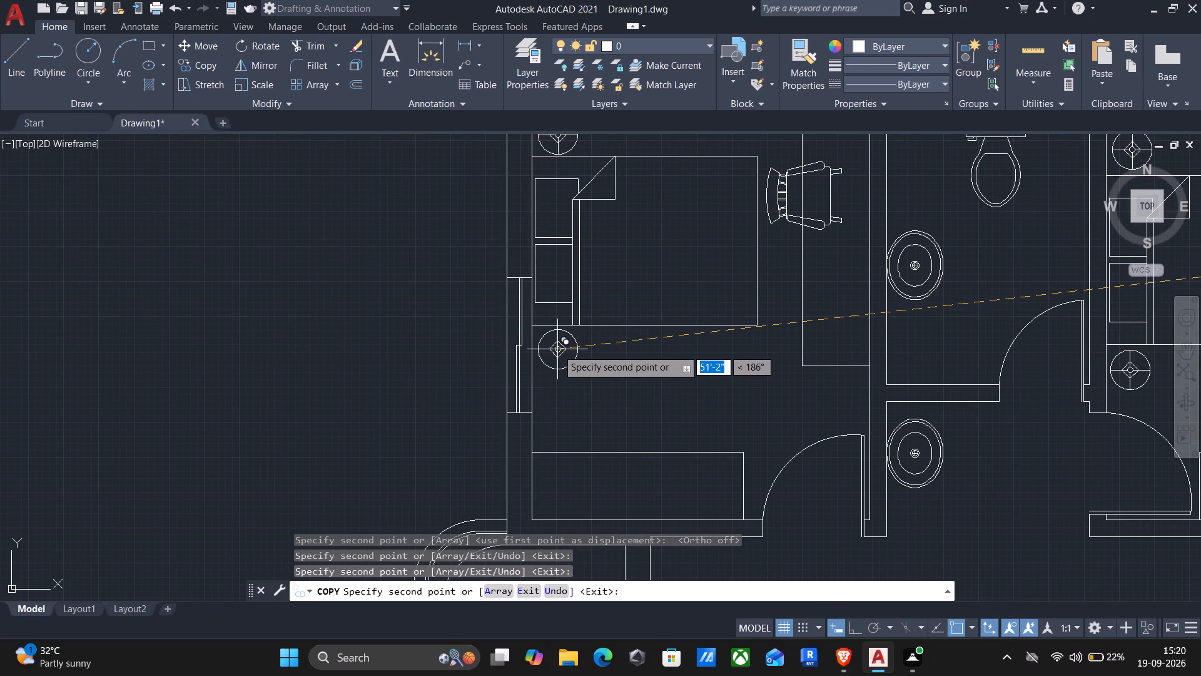
{"action": "left_click", "coordinate": [555, 349]}
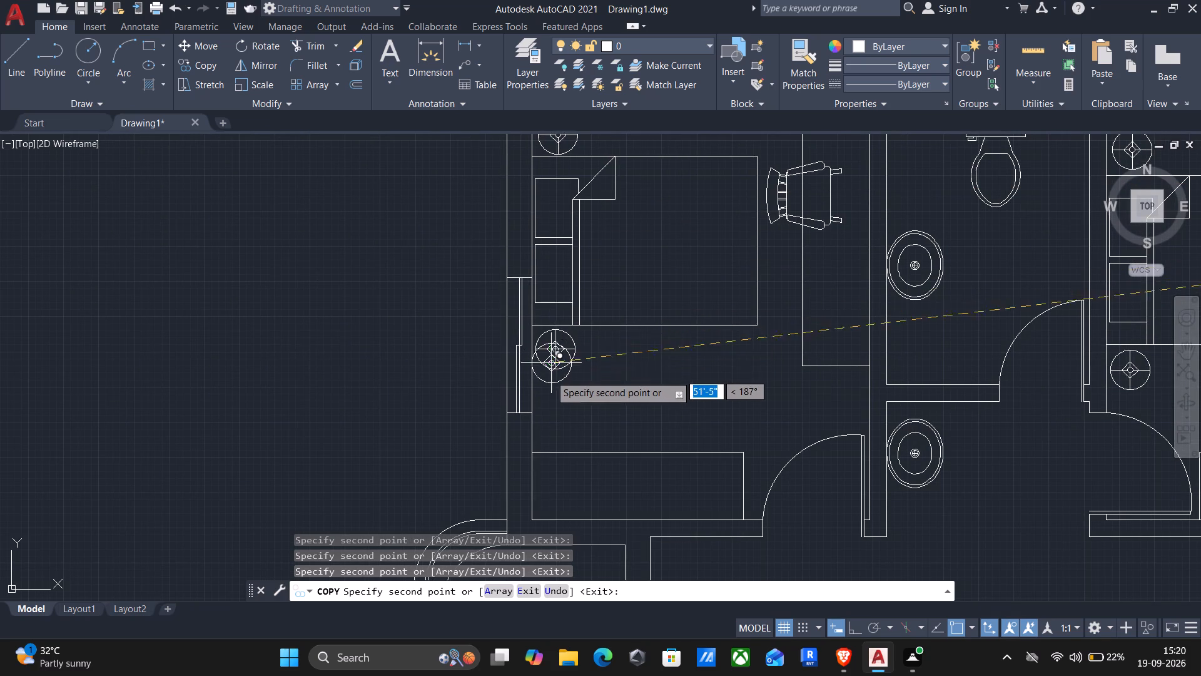
Place copies of the round lamp block beside the north and south sides of the southwest bedroom's bed and end the copying.
{"action": "scroll", "coordinate": [549, 391], "scroll_direction": "down", "scroll_amount": 1}
{"action": "middle_click_drag", "start_coordinate": [553, 454], "coordinate": [678, 146]}
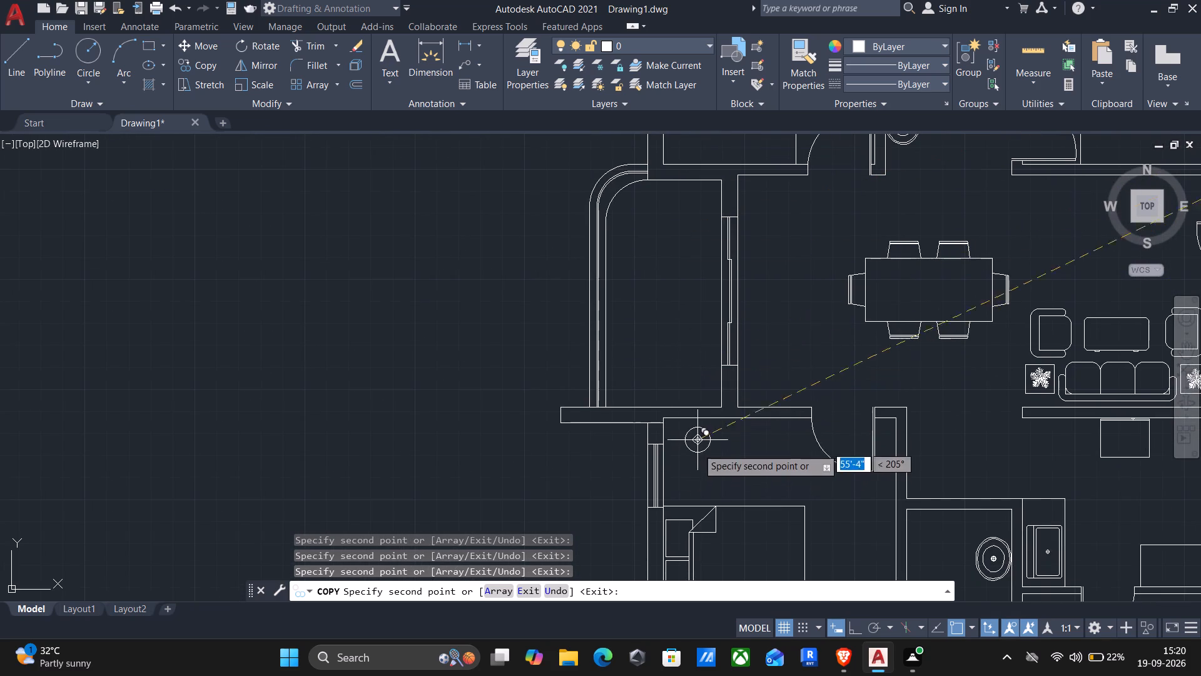
{"action": "scroll", "coordinate": [688, 472], "scroll_direction": "up", "scroll_amount": 2}
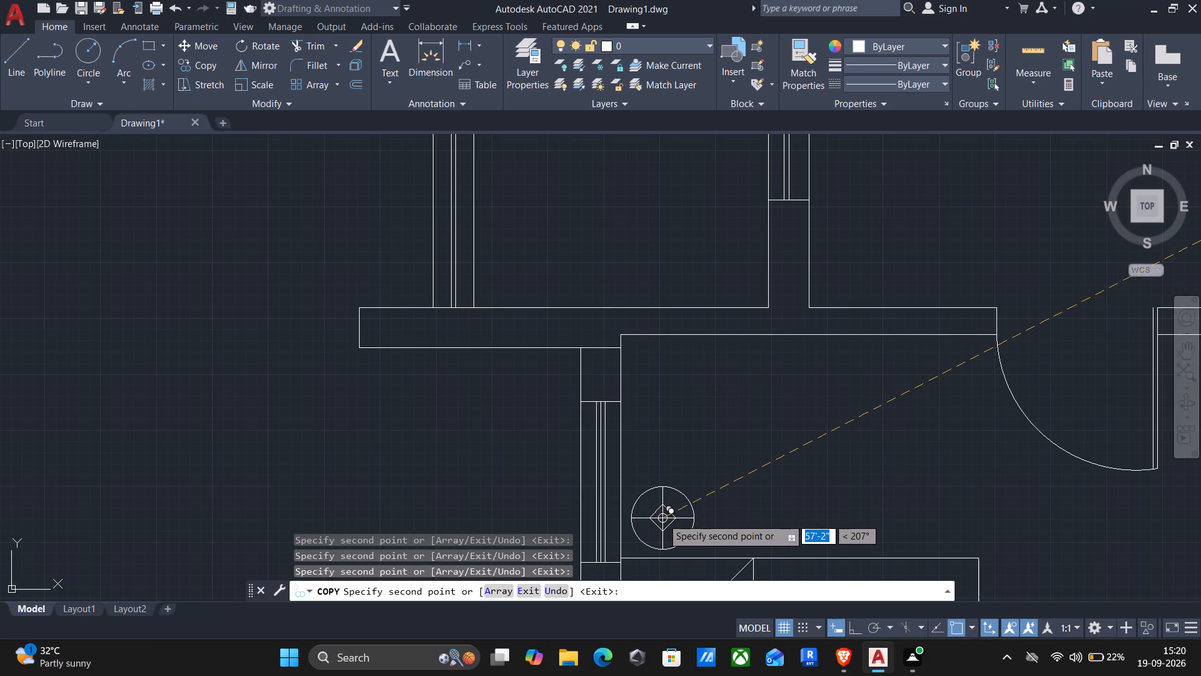
{"action": "left_click", "coordinate": [662, 518]}
{"action": "scroll", "coordinate": [644, 526], "scroll_direction": "down", "scroll_amount": 2}
{"action": "middle_click_drag", "start_coordinate": [642, 507], "coordinate": [779, 148]}
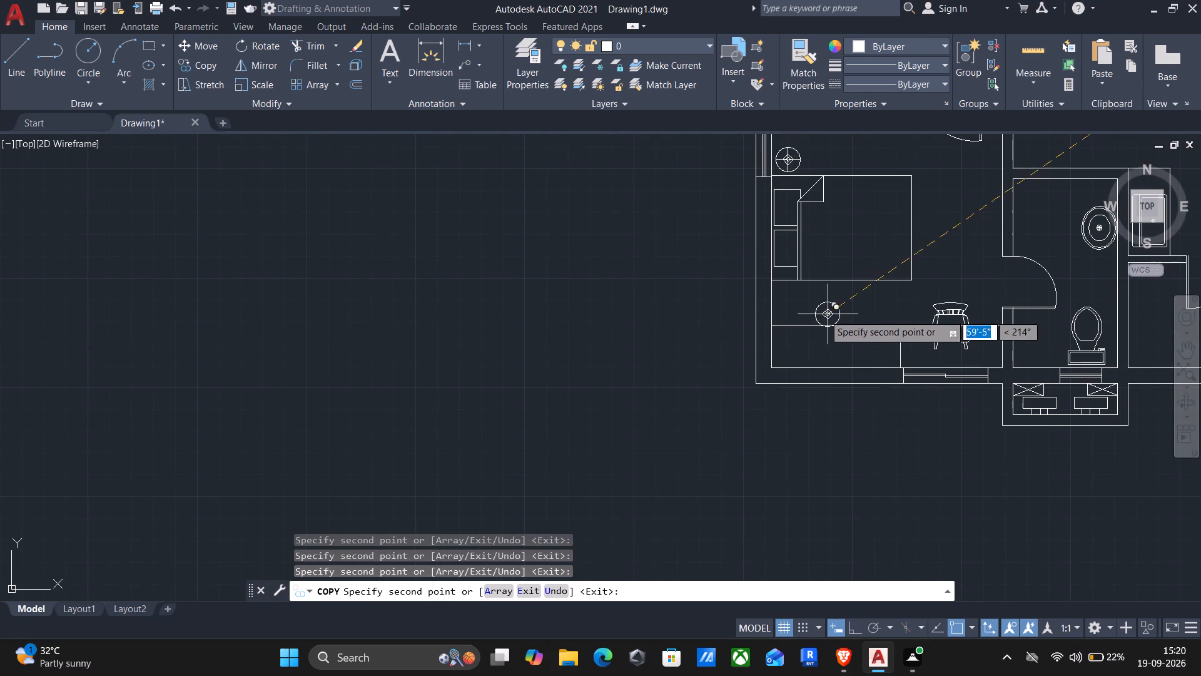
{"action": "scroll", "coordinate": [799, 303], "scroll_direction": "up", "scroll_amount": 1}
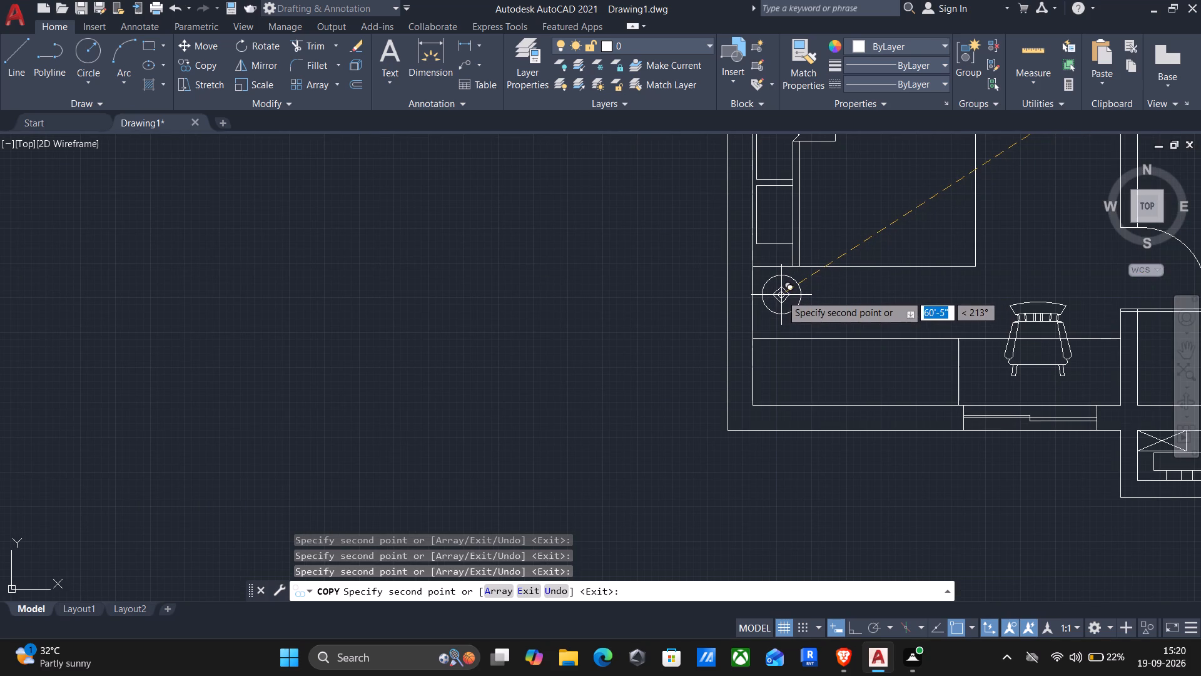
{"action": "left_click", "coordinate": [781, 295]}
{"action": "scroll", "coordinate": [777, 290], "scroll_direction": "down", "scroll_amount": 1}
{"action": "middle_click_drag", "start_coordinate": [734, 281], "coordinate": [661, 439]}
{"action": "scroll", "coordinate": [644, 379], "scroll_direction": "down", "scroll_amount": 1}
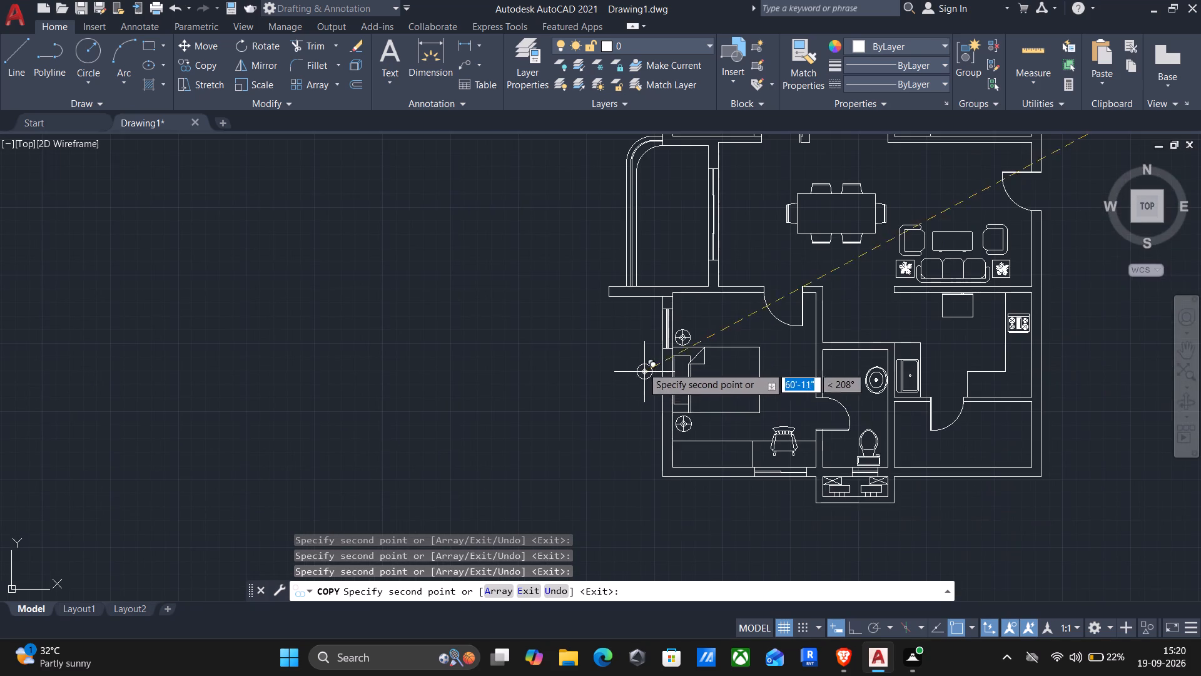
{"action": "middle_click_drag", "start_coordinate": [640, 362], "coordinate": [621, 429]}
{"action": "key", "text": "Return"}
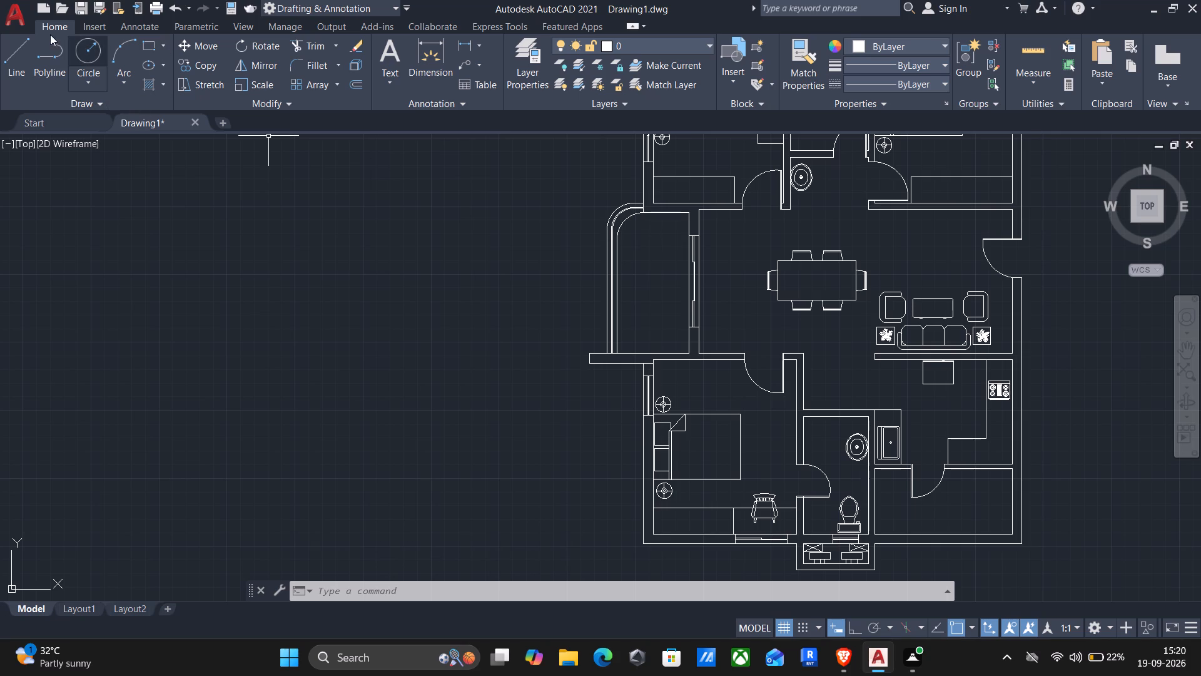
Draw two circles of about 1'-0" radius inside the west balcony, one north and one near its middle.
{"action": "left_click", "coordinate": [86, 52]}
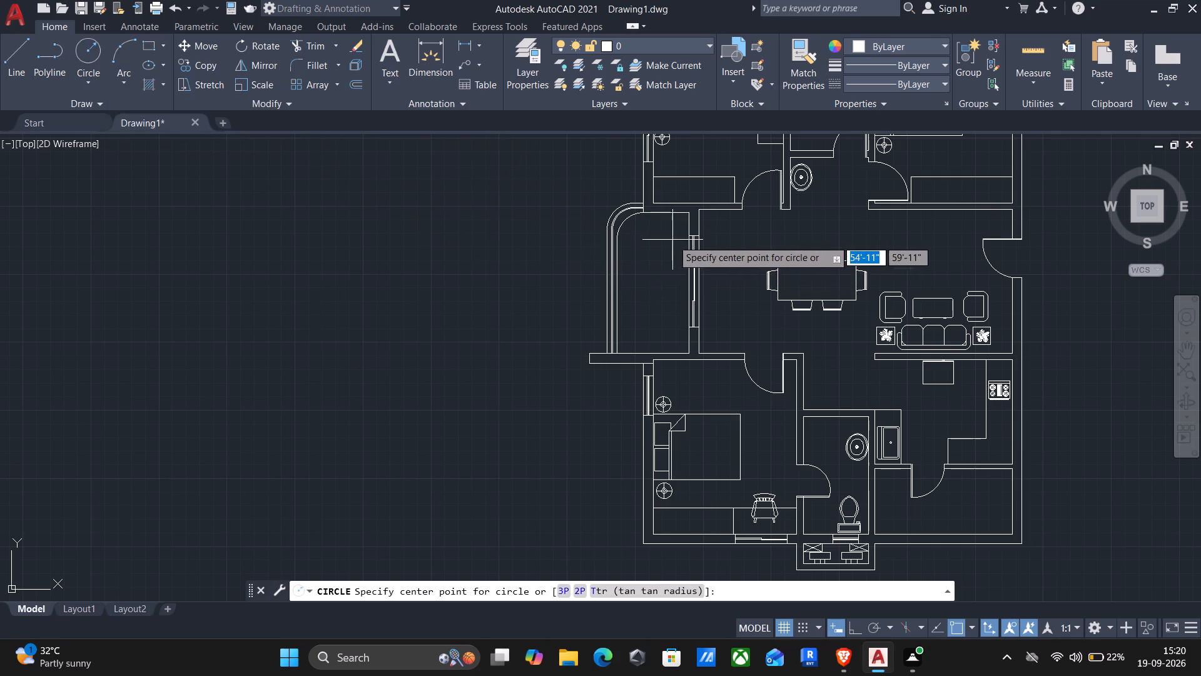
{"action": "scroll", "coordinate": [671, 241], "scroll_direction": "up", "scroll_amount": 2}
{"action": "left_click_drag", "start_coordinate": [643, 243], "coordinate": [643, 255]}
{"action": "left_click", "coordinate": [645, 277]}
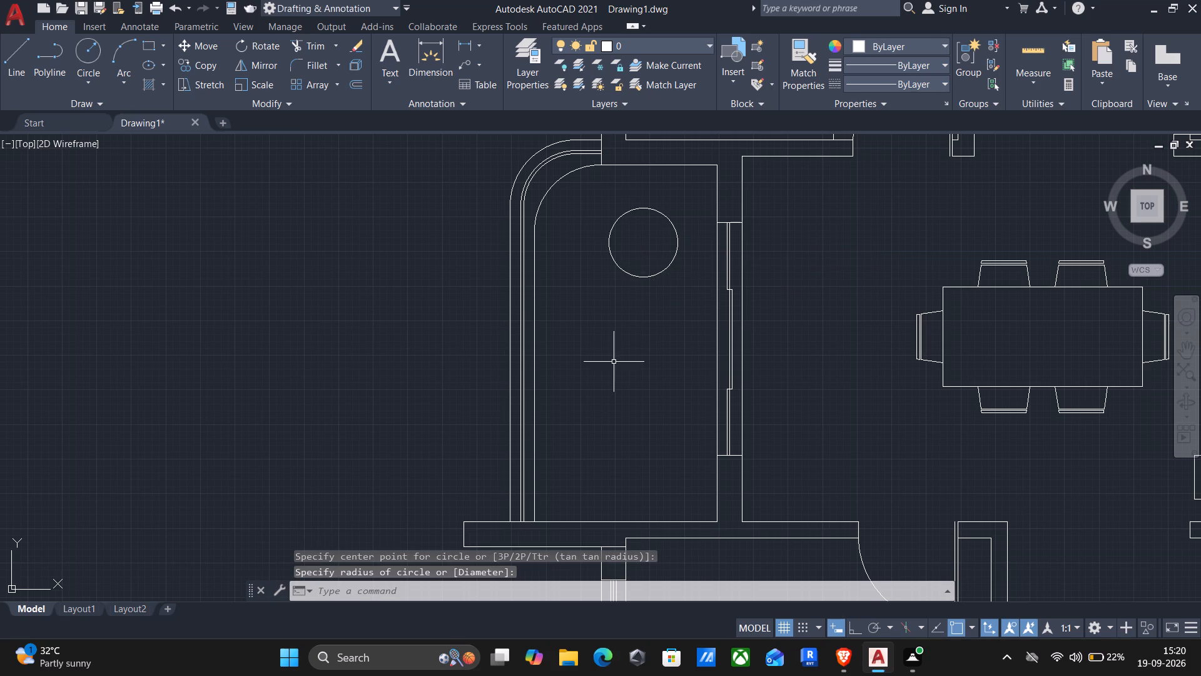
{"action": "key", "text": "Return"}
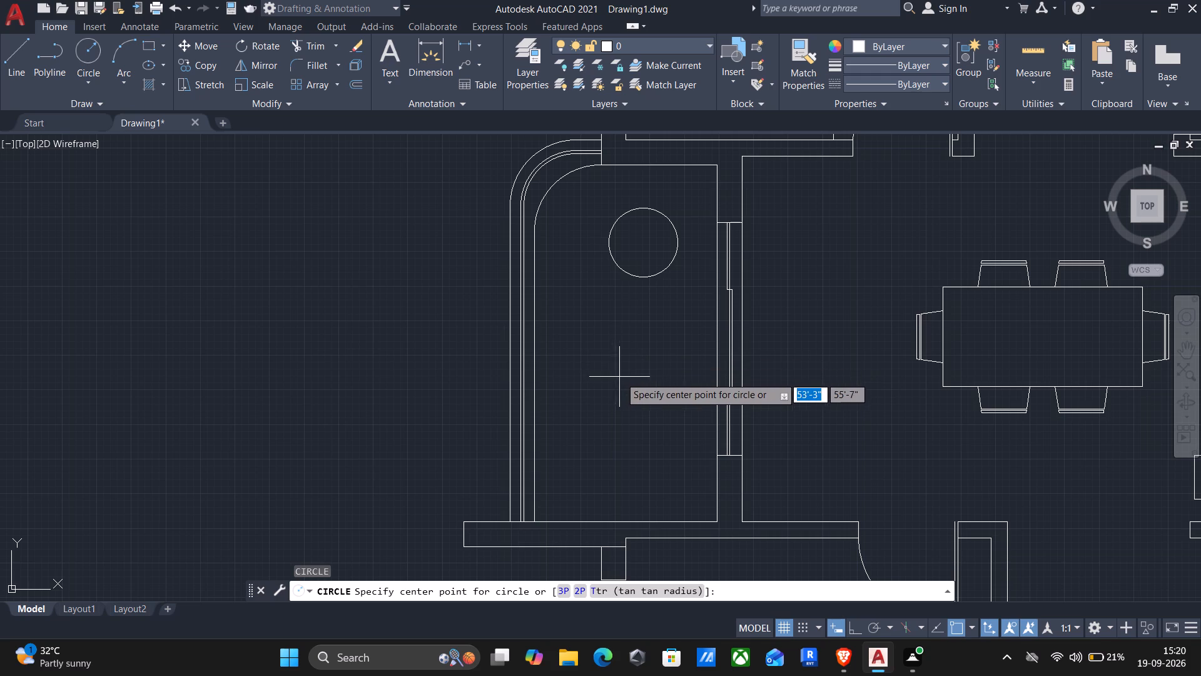
{"action": "left_click", "coordinate": [620, 377]}
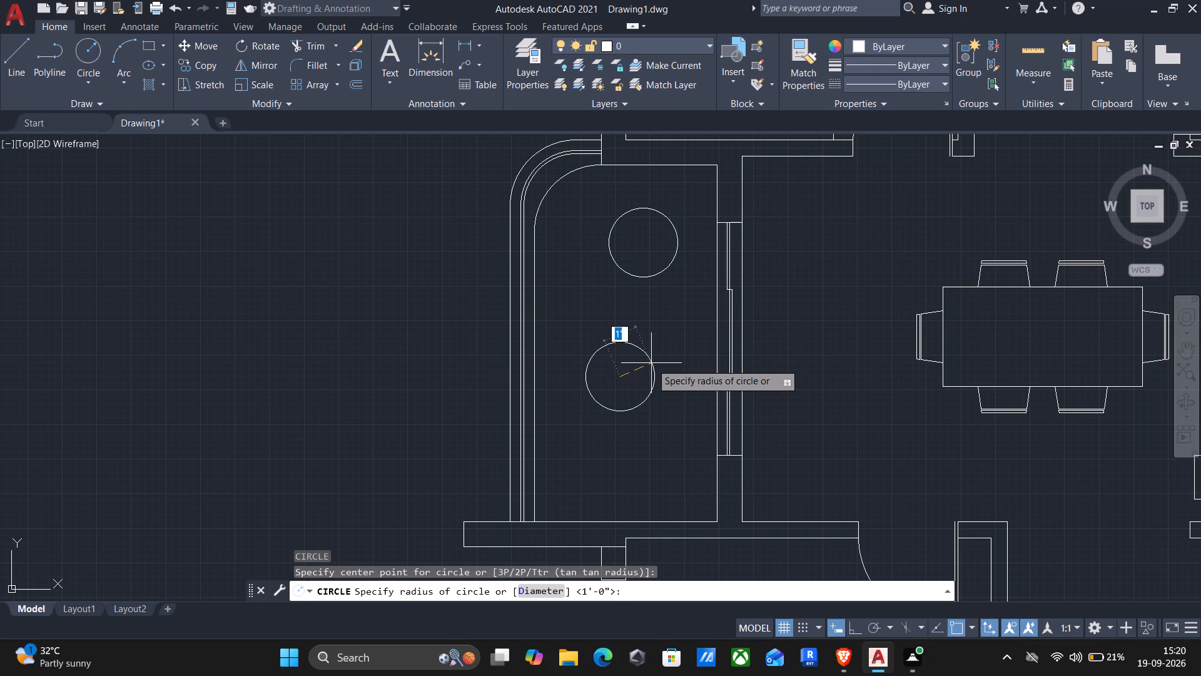
{"action": "left_click", "coordinate": [651, 363]}
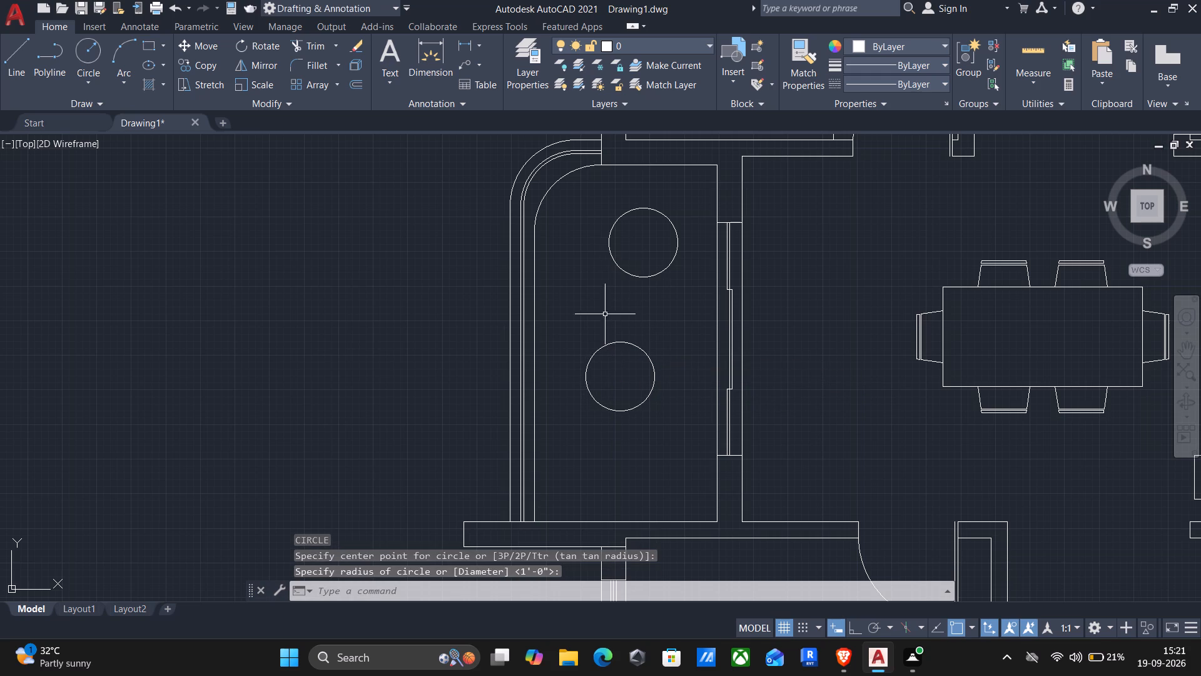
Draw a diagonal line across each balcony circle, rising northeast in the south one and falling southeast in the north one.
{"action": "key", "text": "l"}
{"action": "key", "text": "Return"}
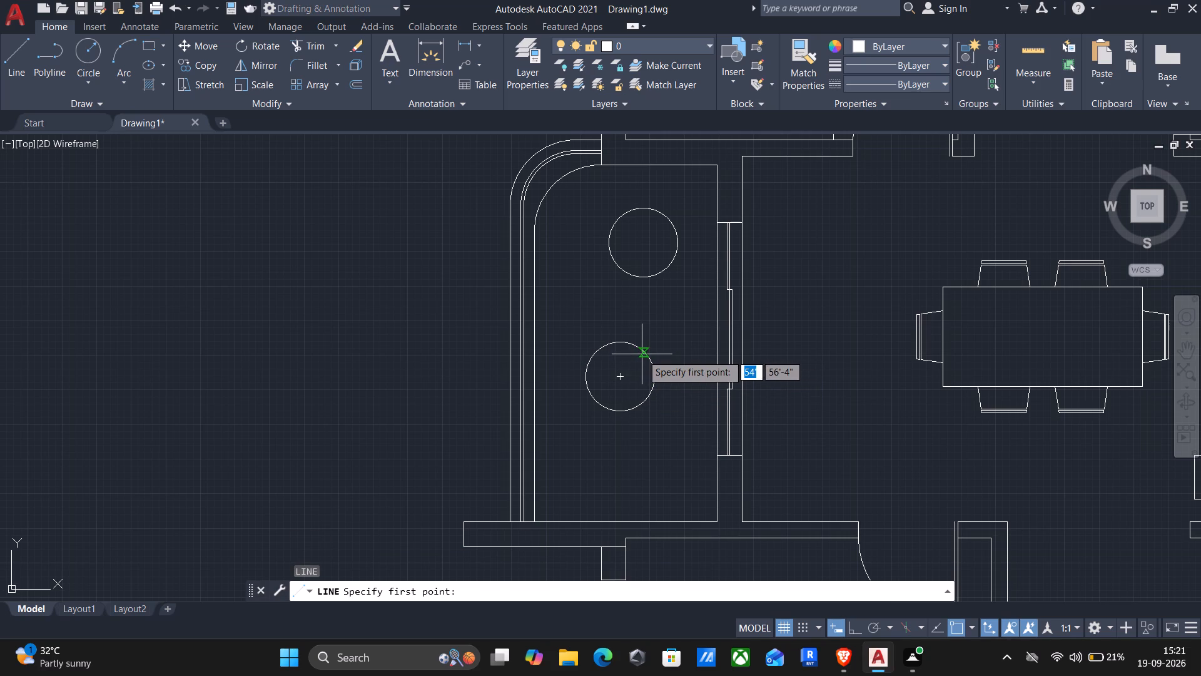
{"action": "left_click", "coordinate": [644, 356]}
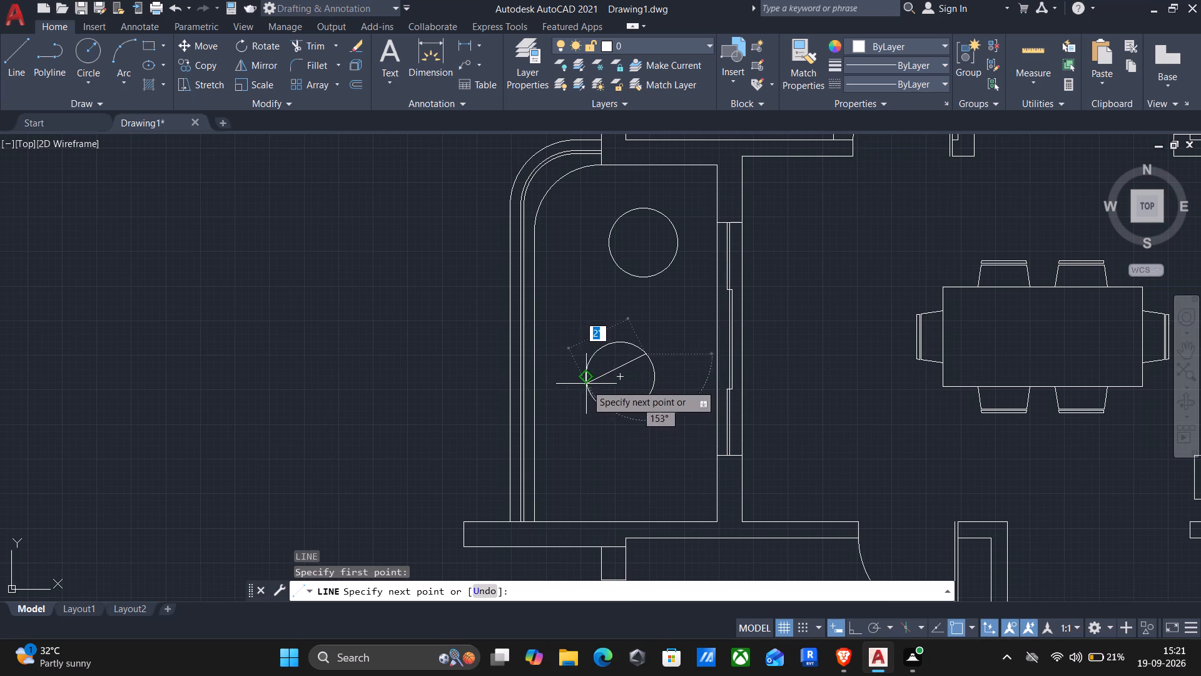
{"action": "left_click", "coordinate": [589, 394]}
{"action": "key", "text": "Return"}
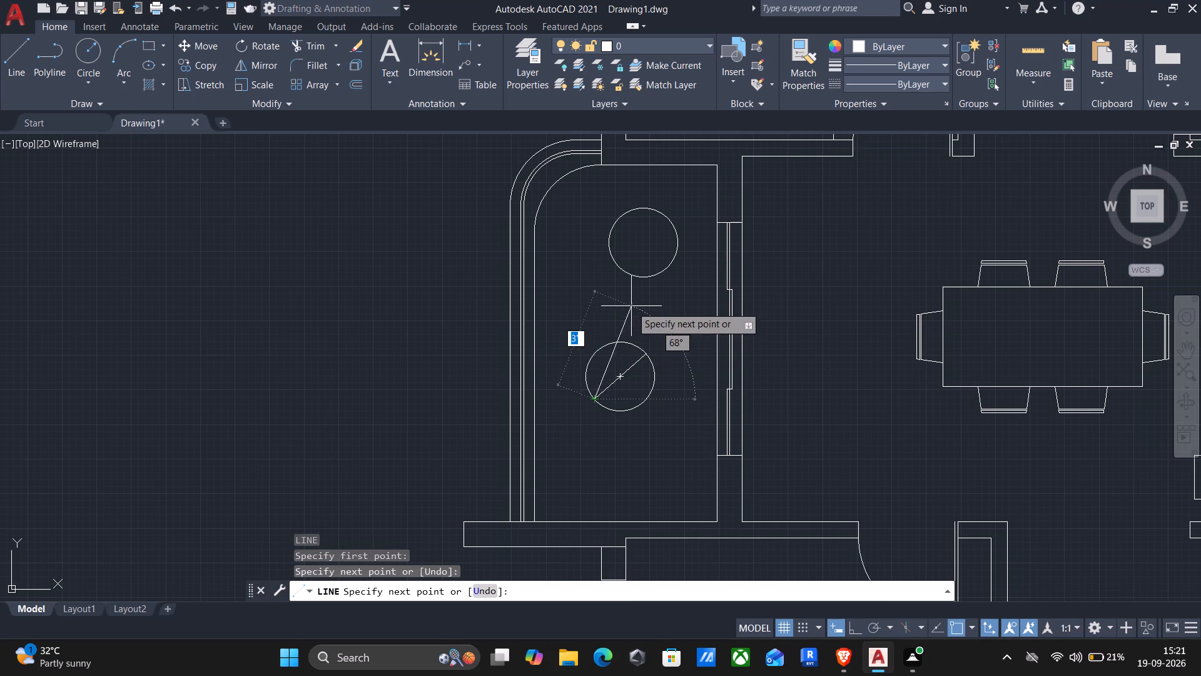
{"action": "key", "text": "Return"}
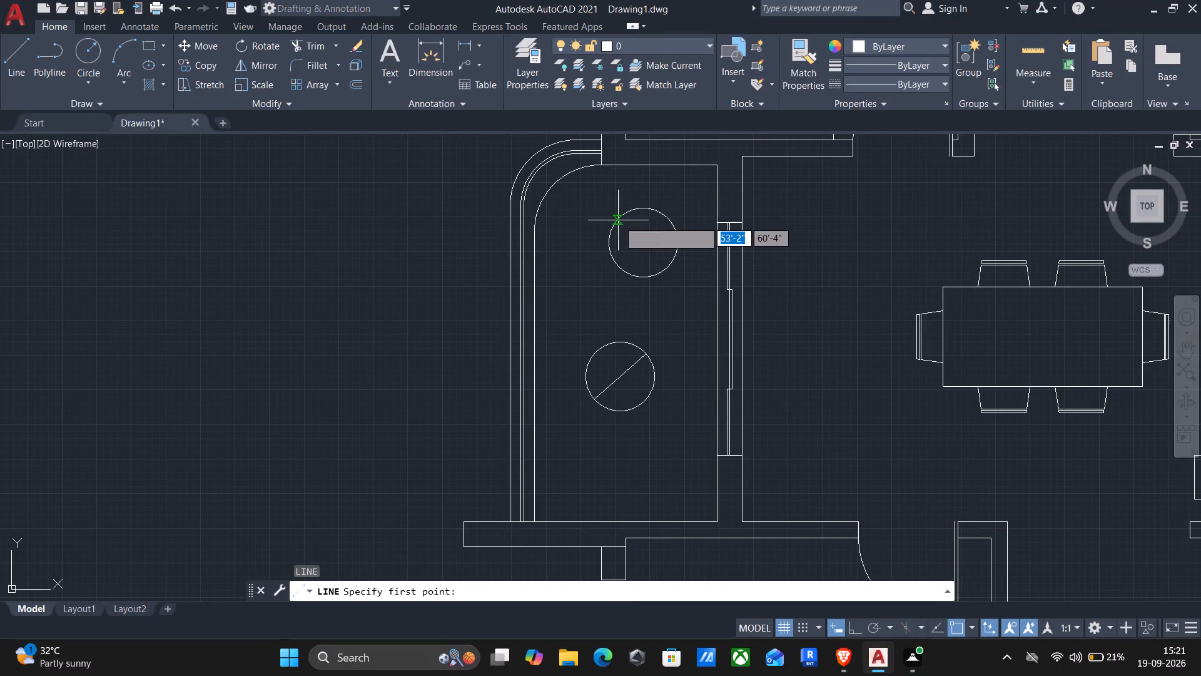
{"action": "left_click", "coordinate": [618, 220]}
{"action": "left_click", "coordinate": [659, 278]}
{"action": "key", "text": "Return"}
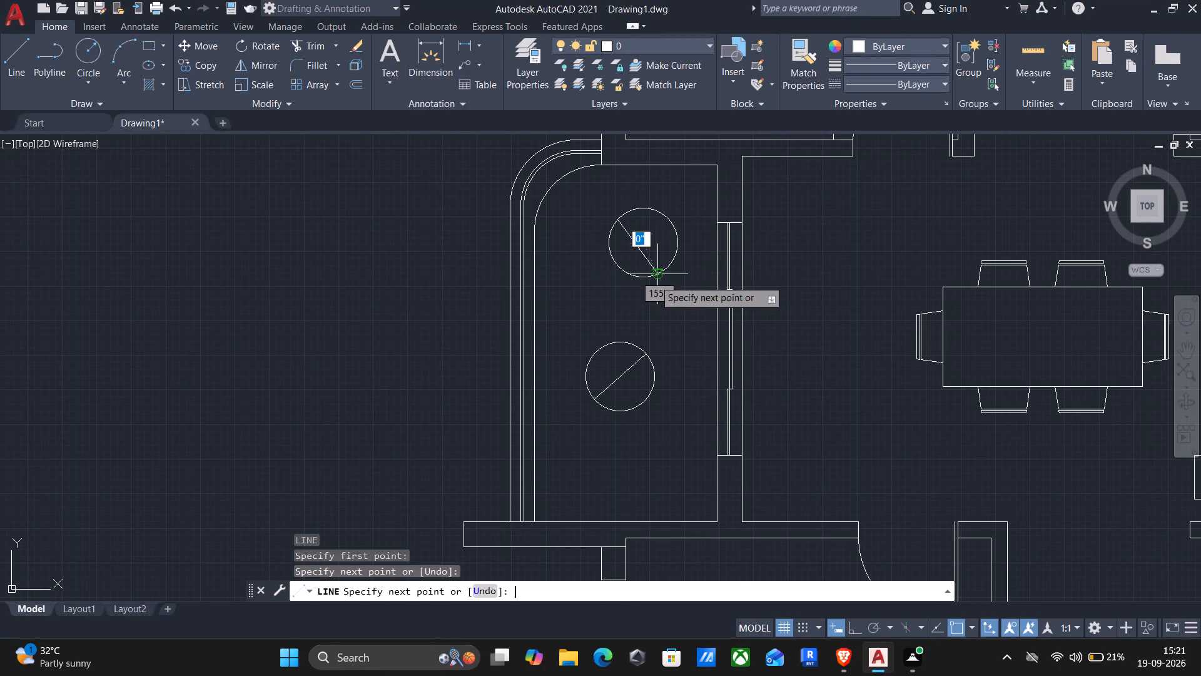
Trim away the arcs on the west side of the diagonals in both balcony circles, leaving half-circles.
{"action": "type", "text": "tr"}
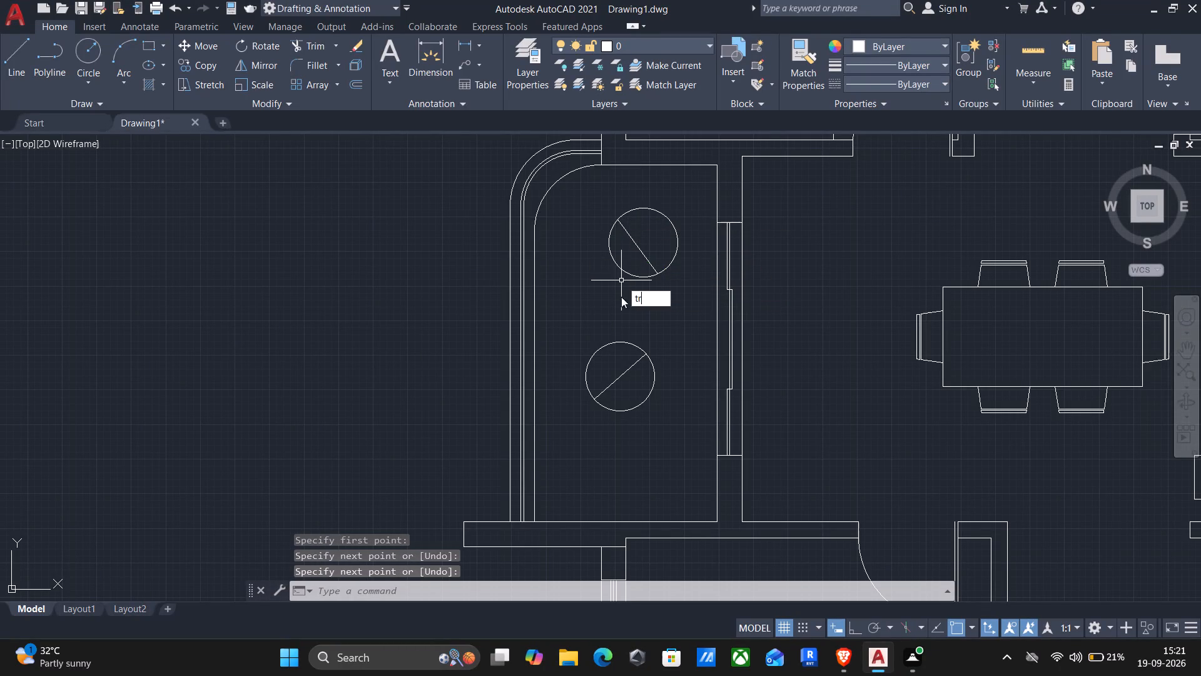
{"action": "key", "text": "Return"}
{"action": "left_click_drag", "start_coordinate": [599, 373], "coordinate": [588, 328]}
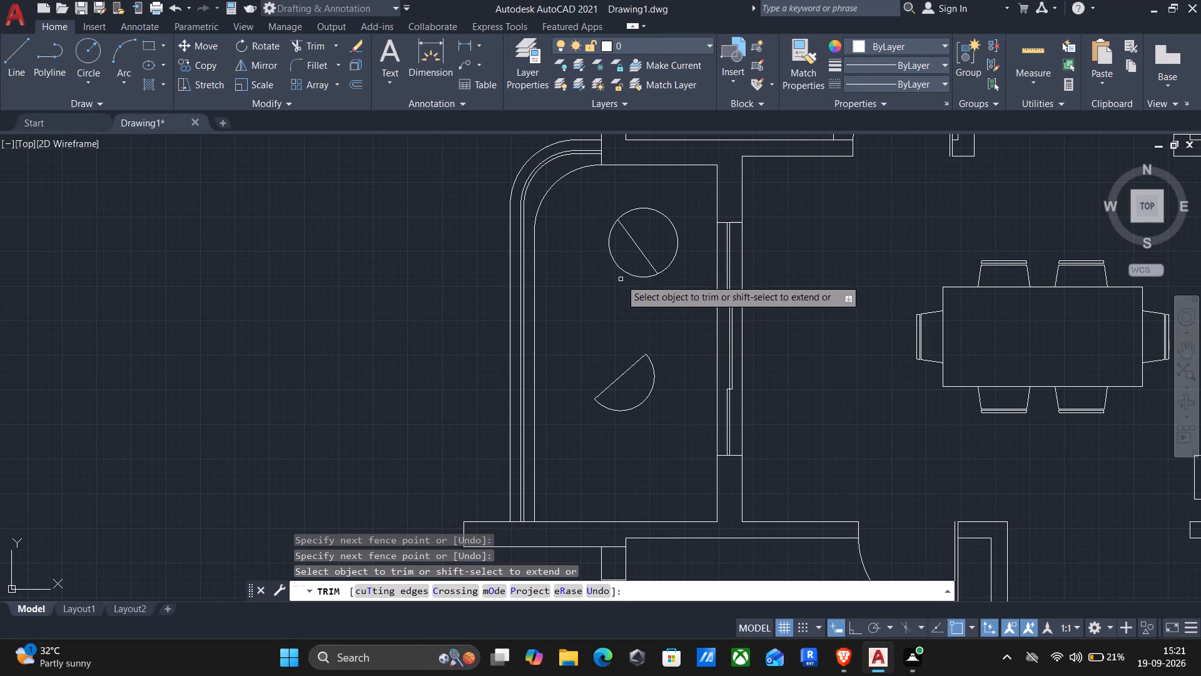
{"action": "left_click_drag", "start_coordinate": [622, 260], "coordinate": [597, 313]}
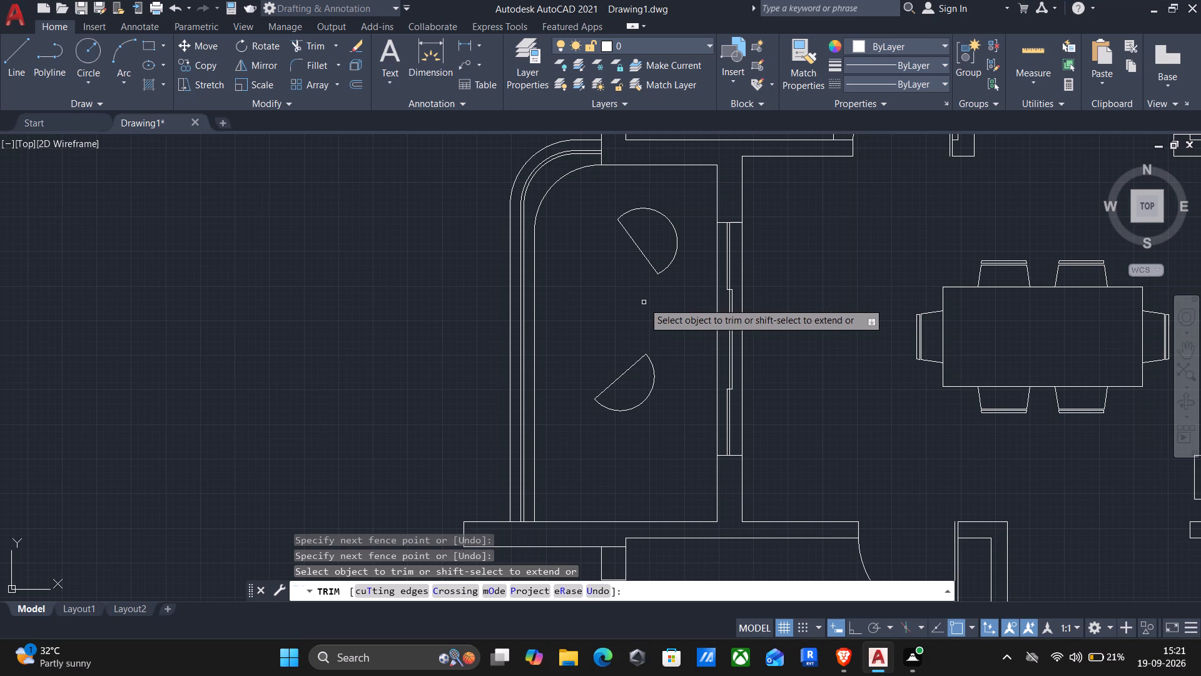
{"action": "key", "text": "Escape"}
Rotate the south half-circle 180 degrees about the southwest end of its straight edge.
{"action": "left_click", "coordinate": [672, 443]}
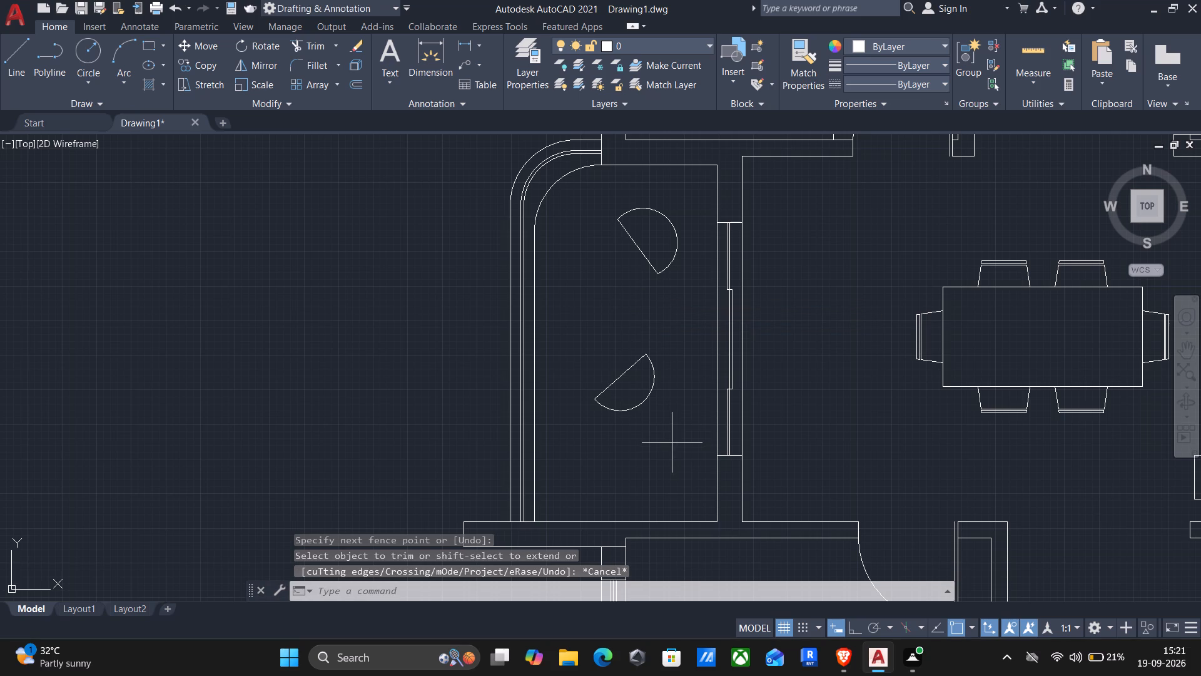
{"action": "left_click", "coordinate": [583, 339]}
{"action": "type", "text": "ro"}
{"action": "key", "text": "Return"}
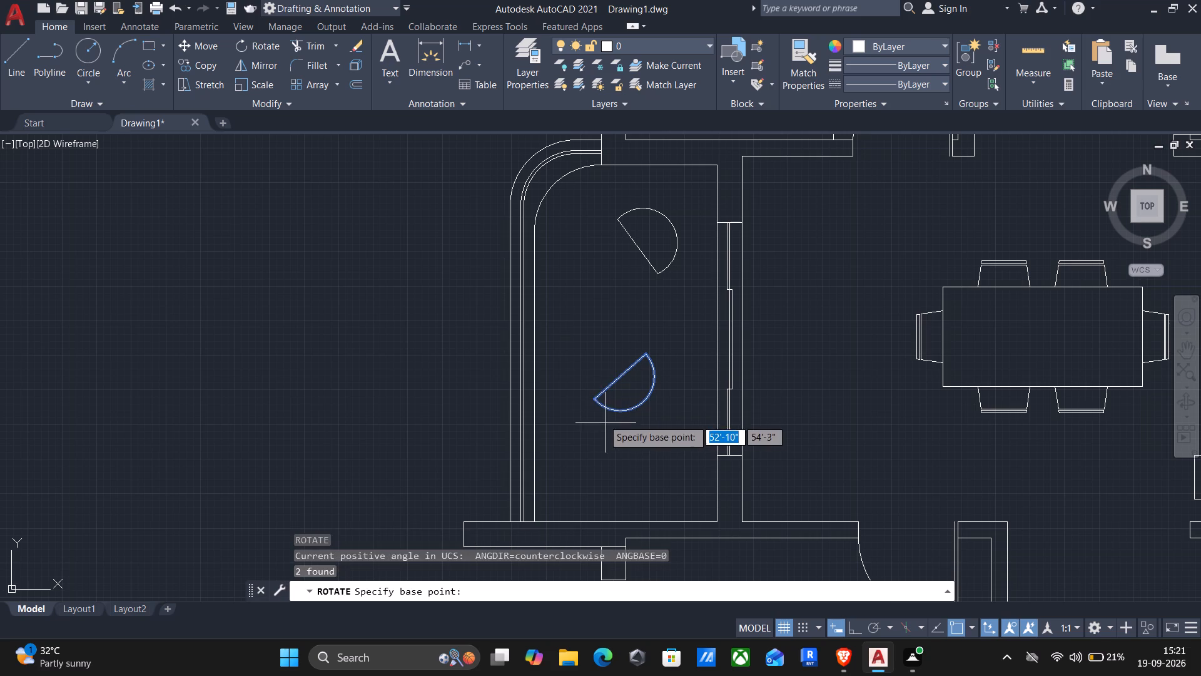
{"action": "left_click", "coordinate": [594, 400]}
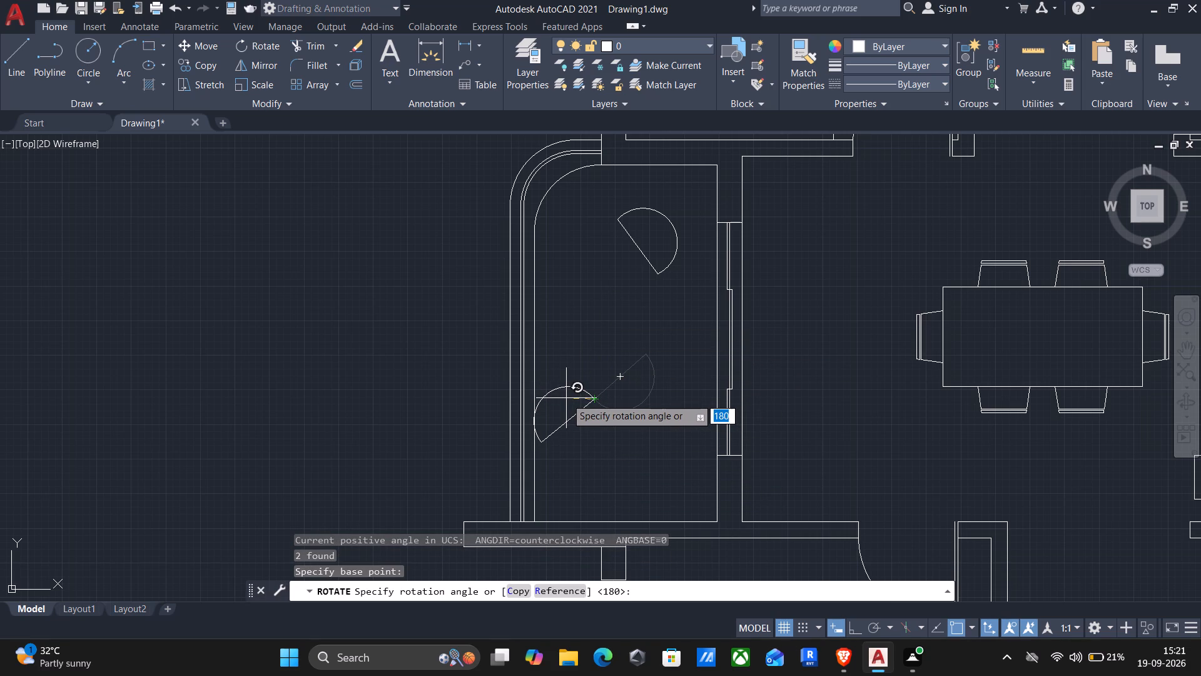
{"action": "left_click", "coordinate": [566, 398]}
Move the rotated half-circle about 2'-4" northeast along the 39° extension of its straight edge.
{"action": "left_click", "coordinate": [607, 439]}
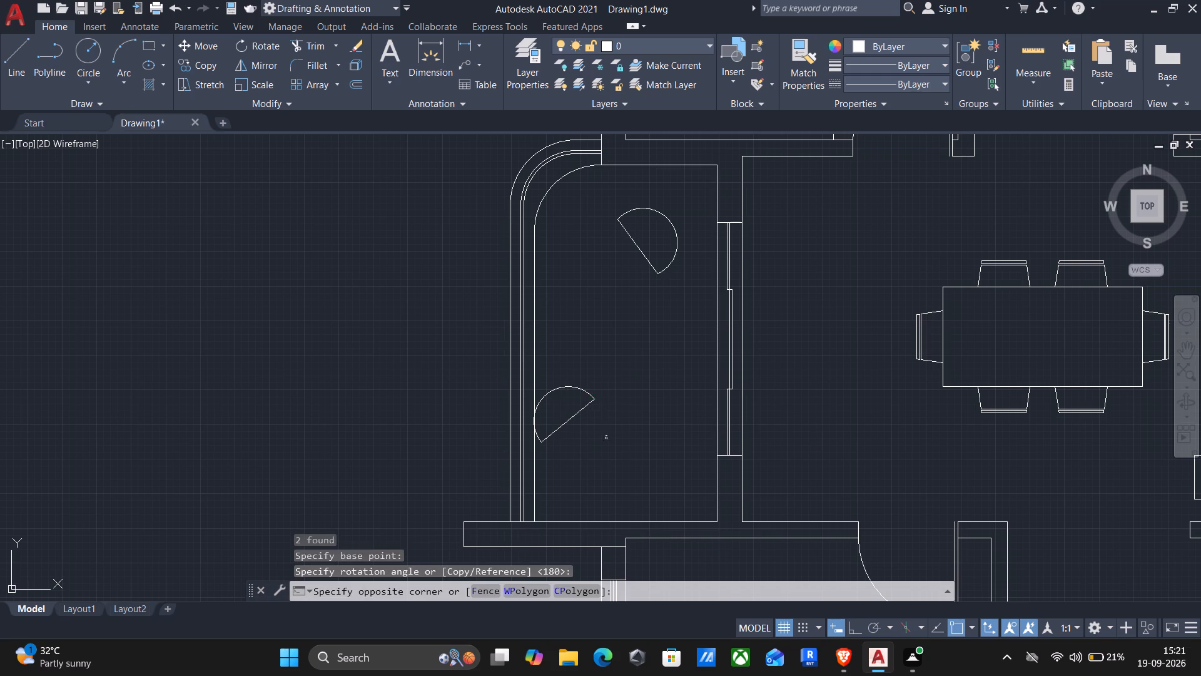
{"action": "left_click", "coordinate": [570, 369]}
{"action": "key", "text": "m"}
{"action": "key", "text": "Return"}
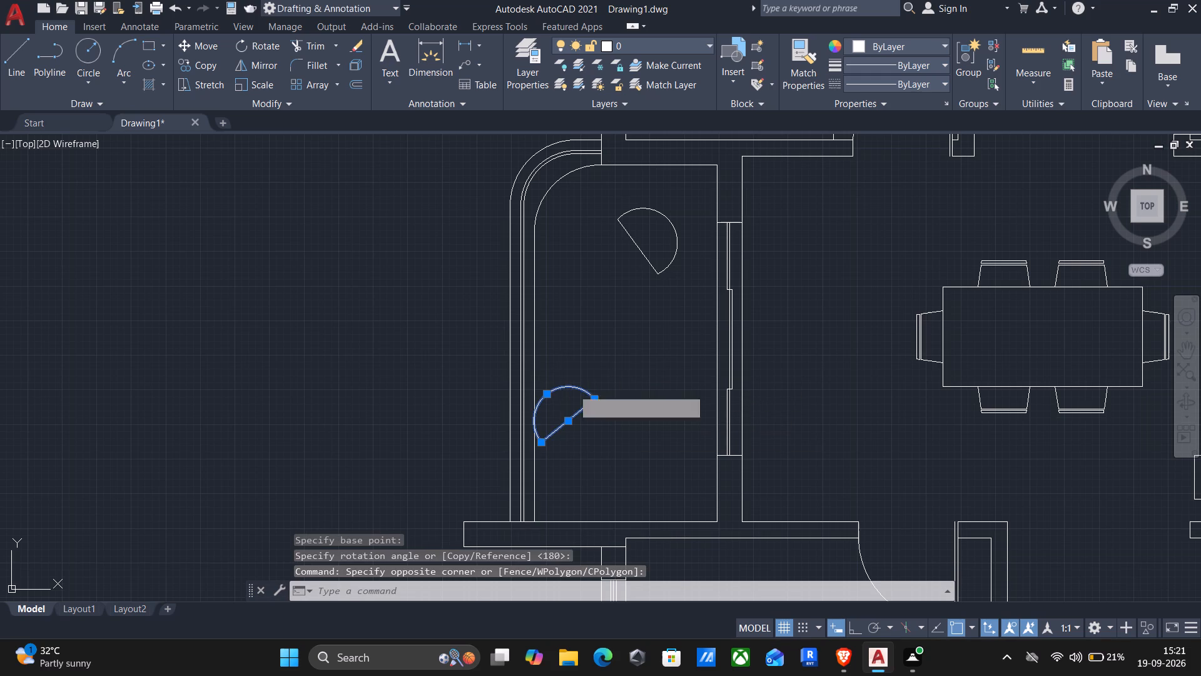
{"action": "left_click", "coordinate": [595, 399]}
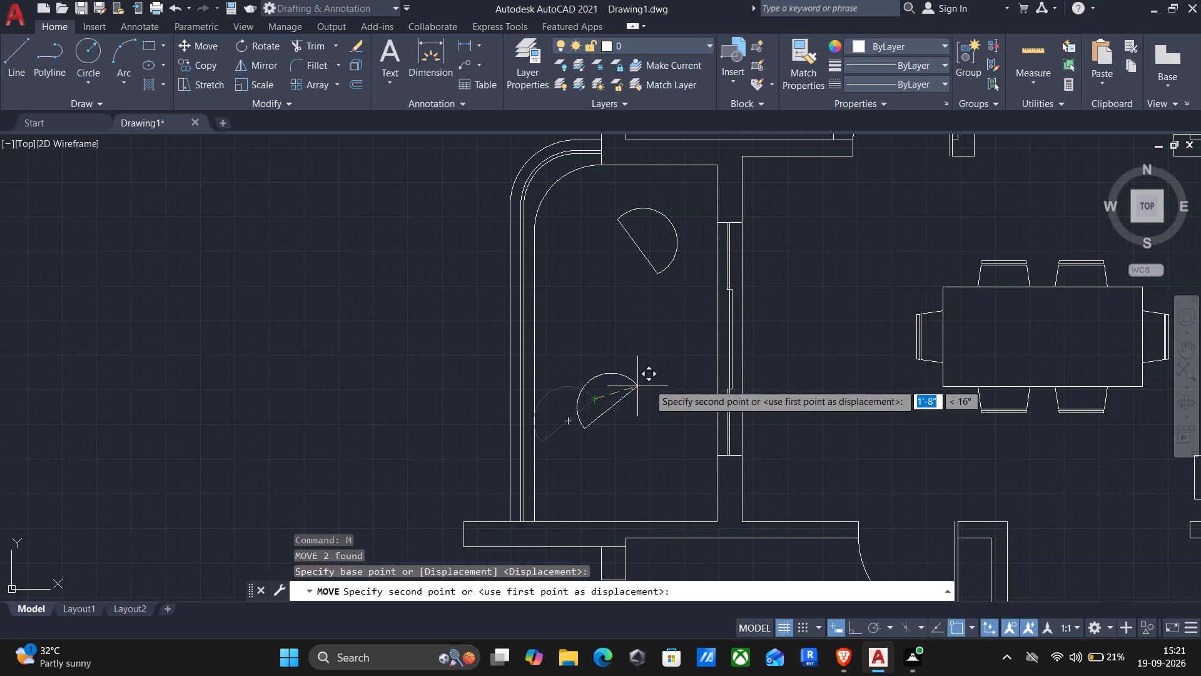
{"action": "left_click", "coordinate": [656, 351]}
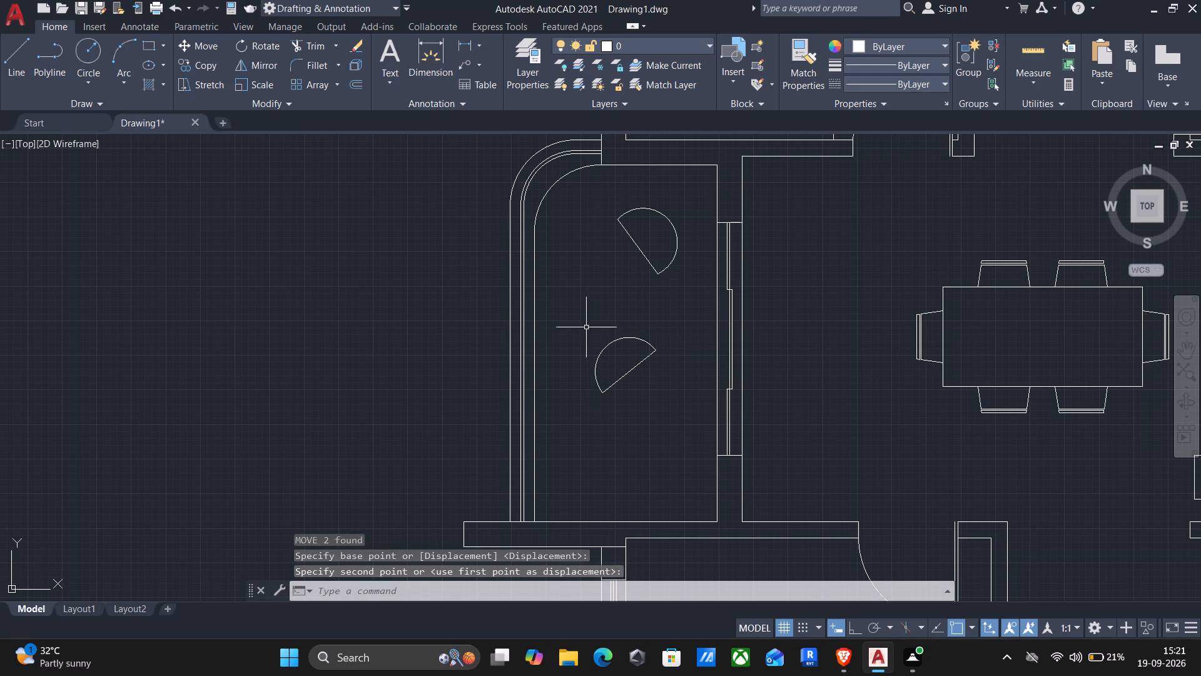
Erase the north half-circle in the balcony, including its diagonal line.
{"action": "left_click", "coordinate": [701, 294]}
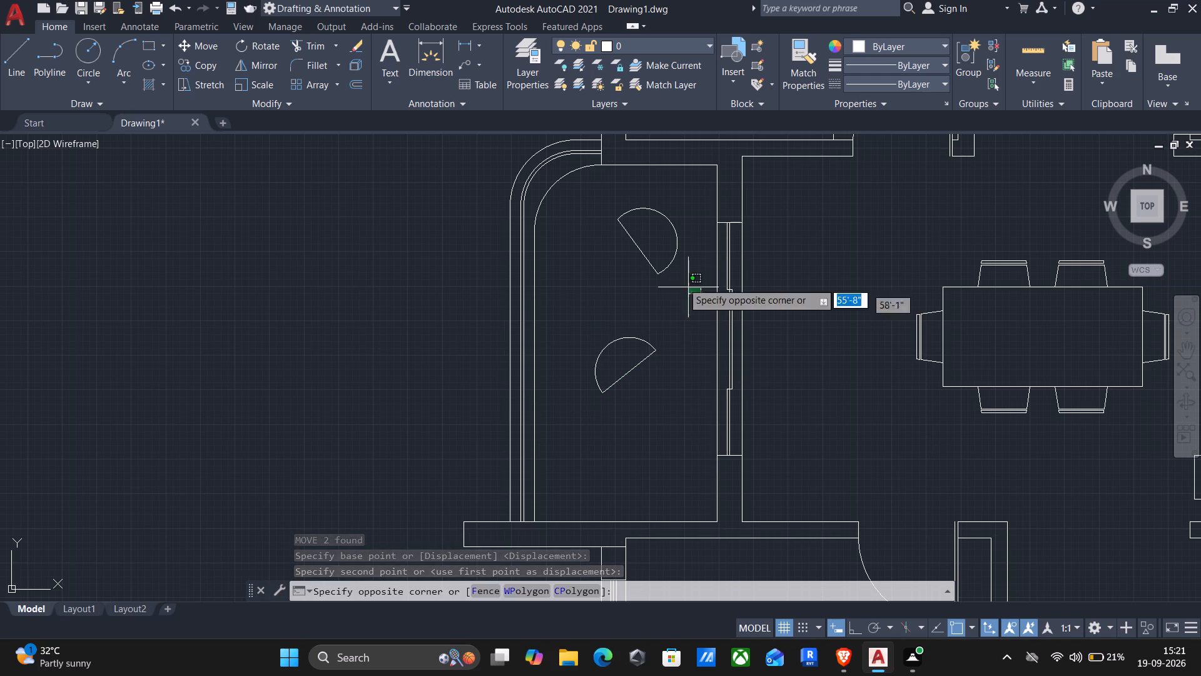
{"action": "left_click", "coordinate": [607, 228]}
{"action": "key", "text": "Delete"}
Mirror the remaining half-circle northward across a horizontal line just above it, with ortho on, keeping the original.
{"action": "left_click", "coordinate": [654, 420]}
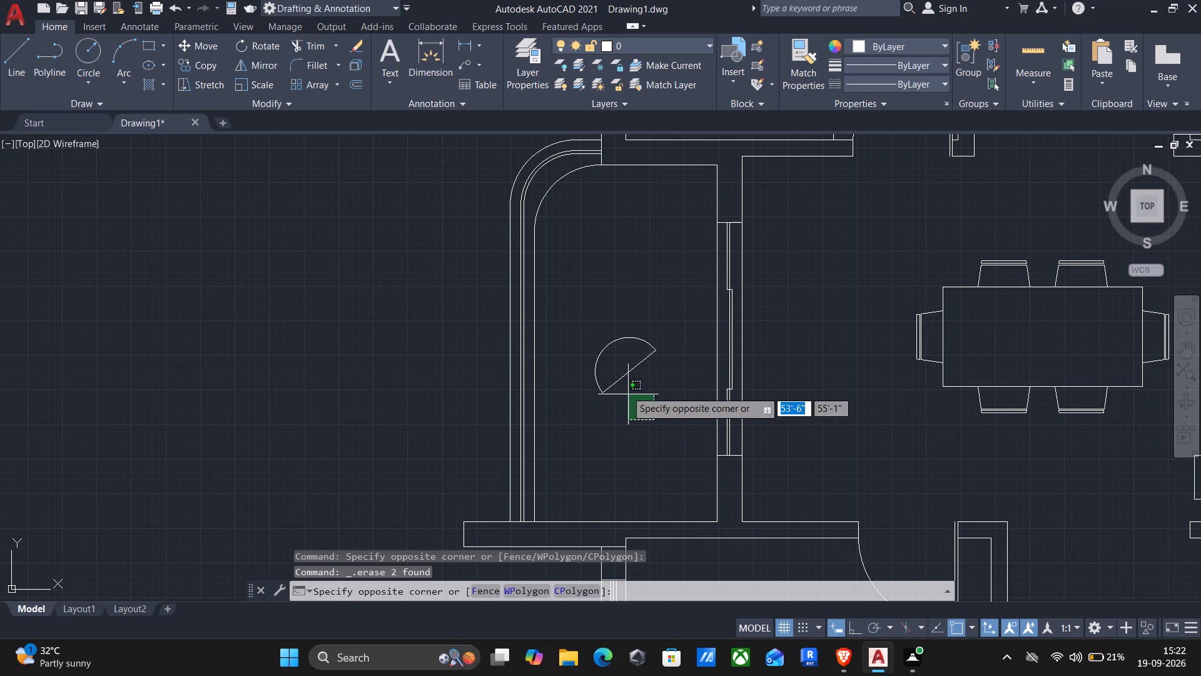
{"action": "left_click", "coordinate": [587, 321]}
{"action": "type", "text": "mi"}
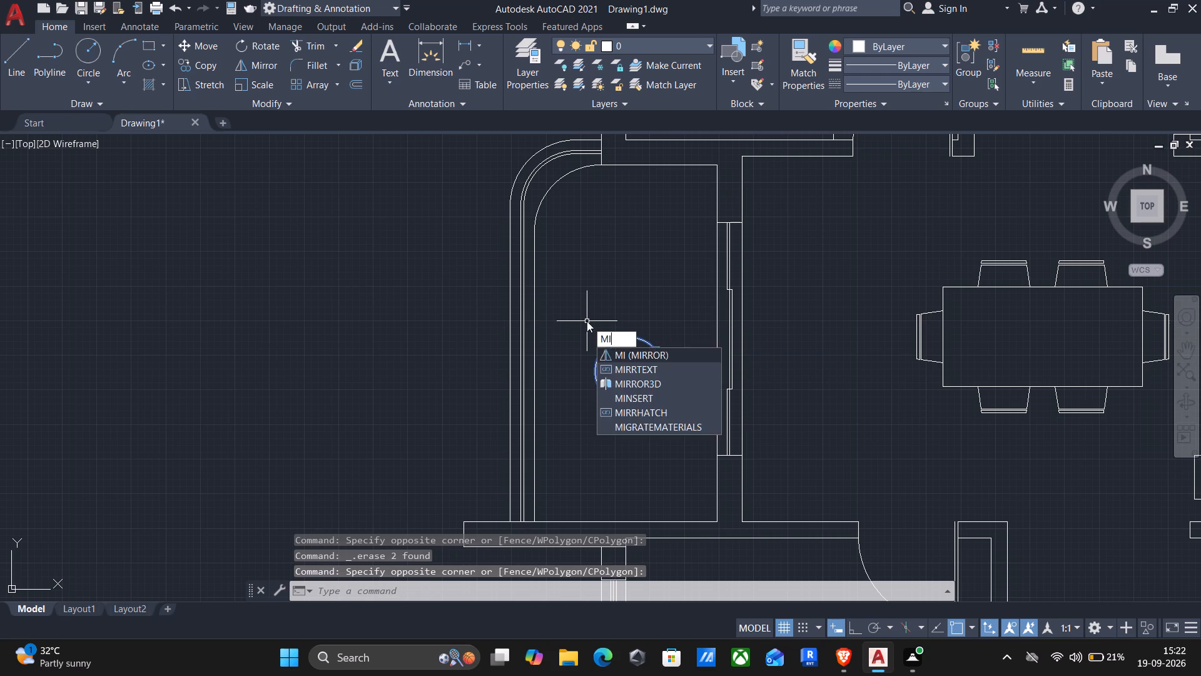
{"action": "key", "text": "Return"}
{"action": "left_click", "coordinate": [660, 324]}
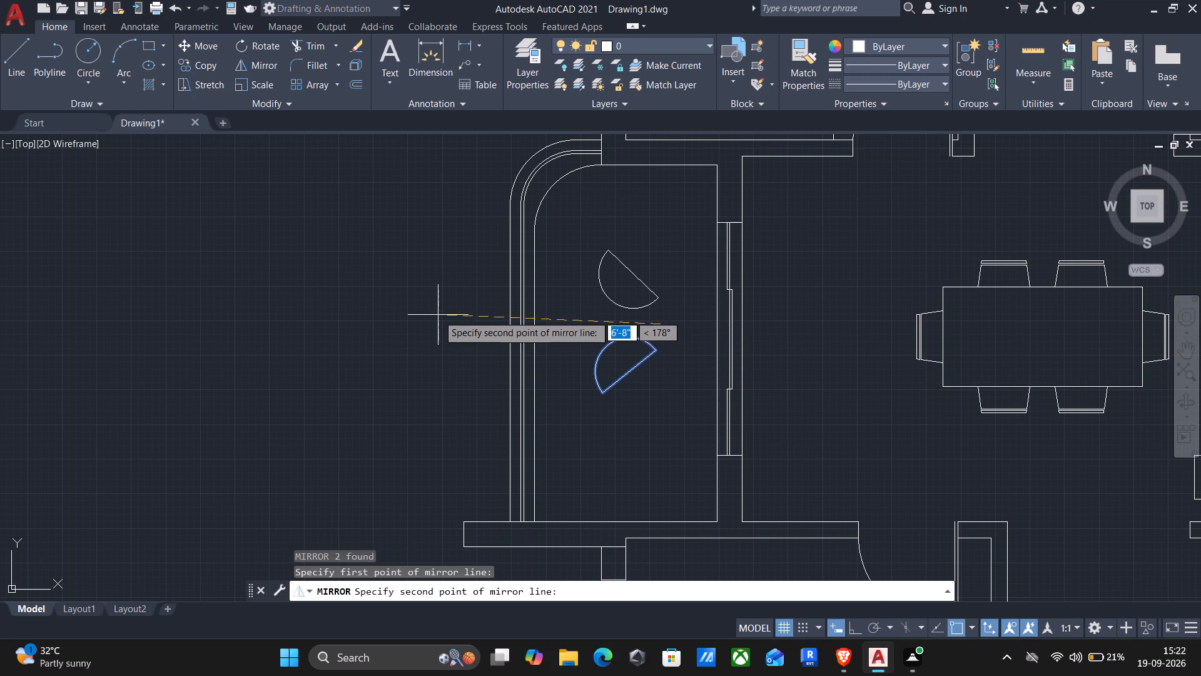
{"action": "key", "text": "F8"}
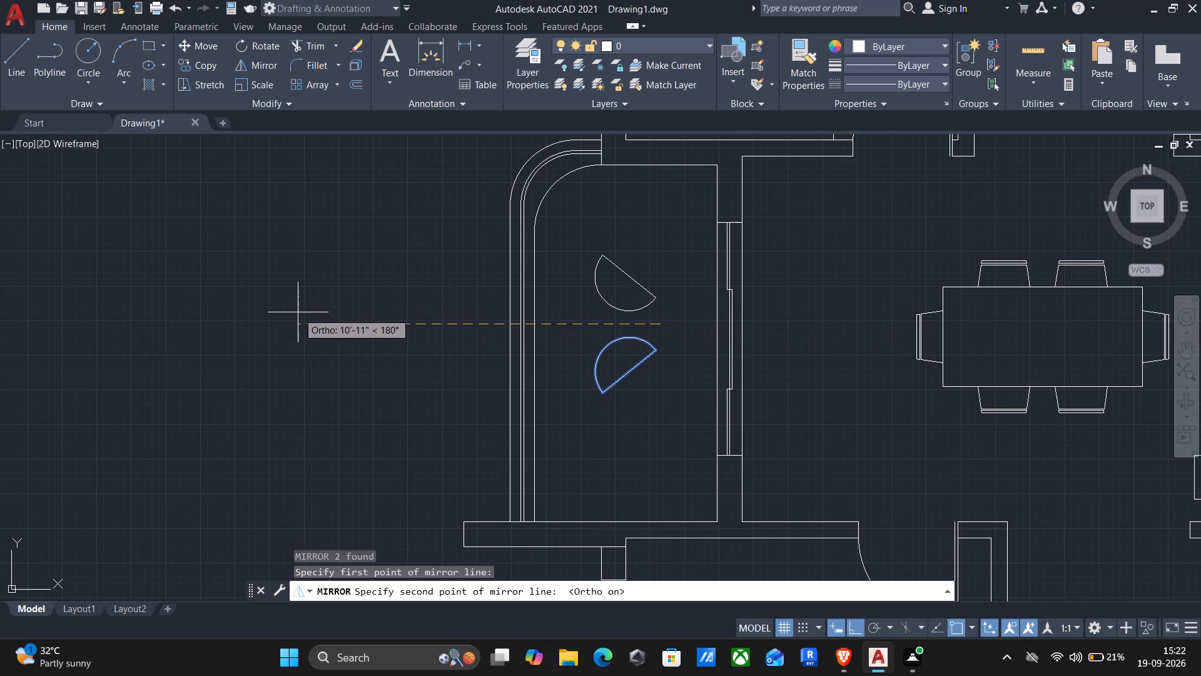
{"action": "left_click", "coordinate": [298, 312]}
{"action": "key", "text": "Return"}
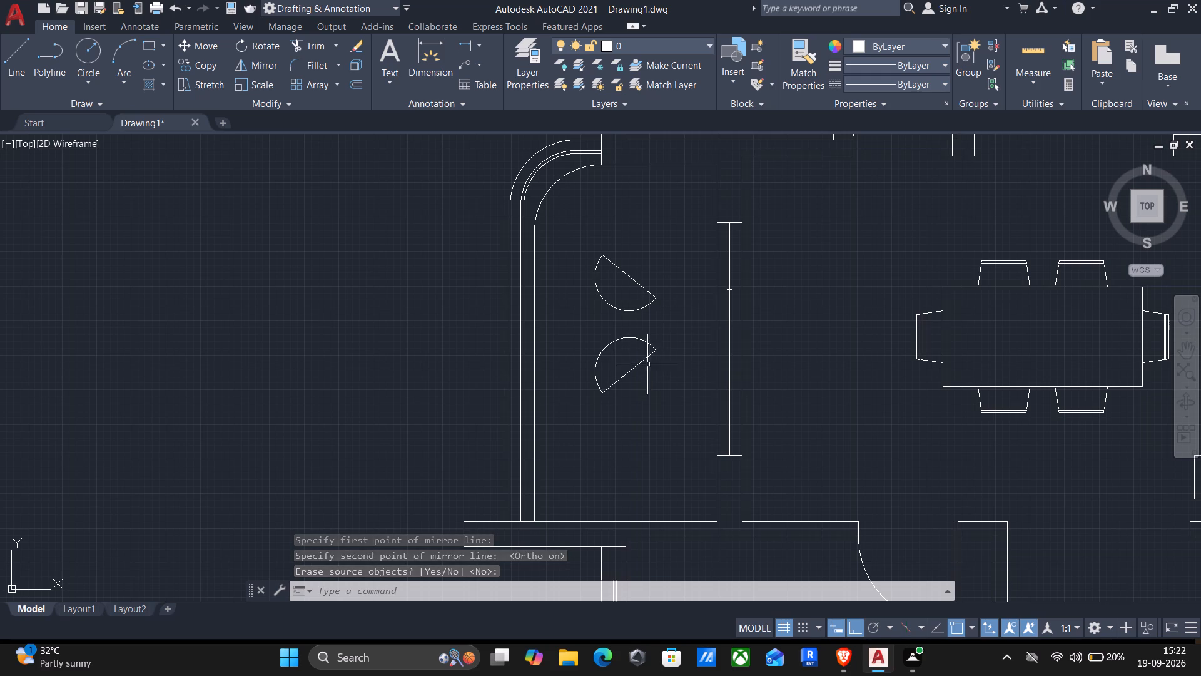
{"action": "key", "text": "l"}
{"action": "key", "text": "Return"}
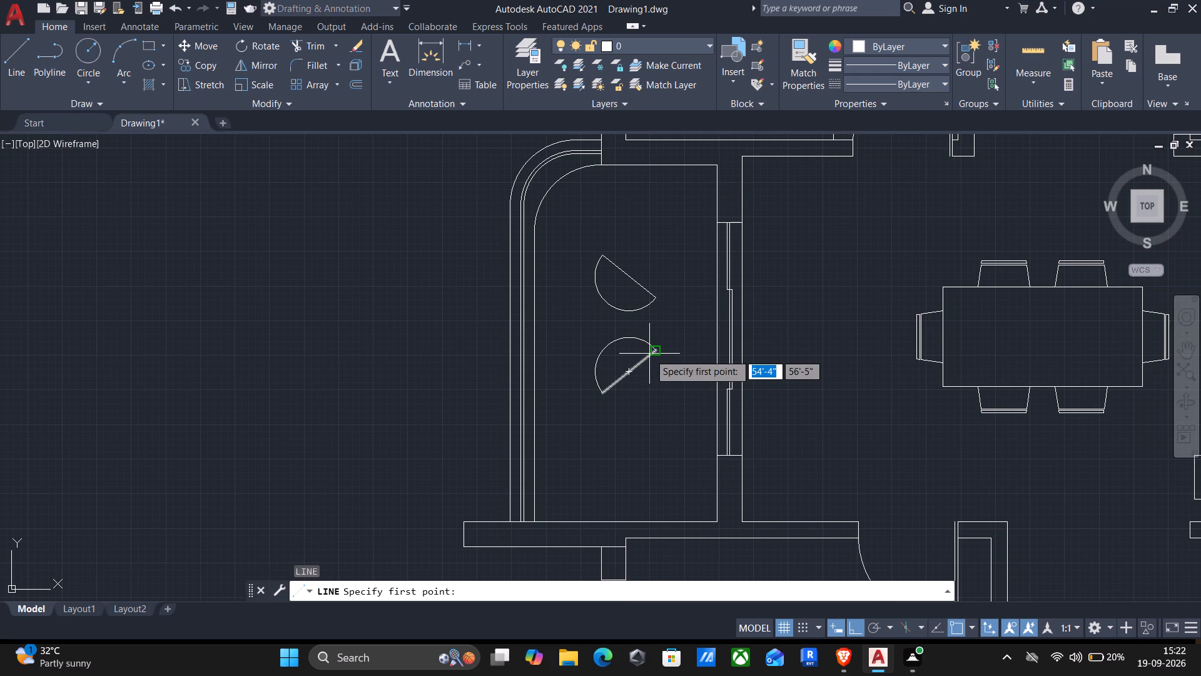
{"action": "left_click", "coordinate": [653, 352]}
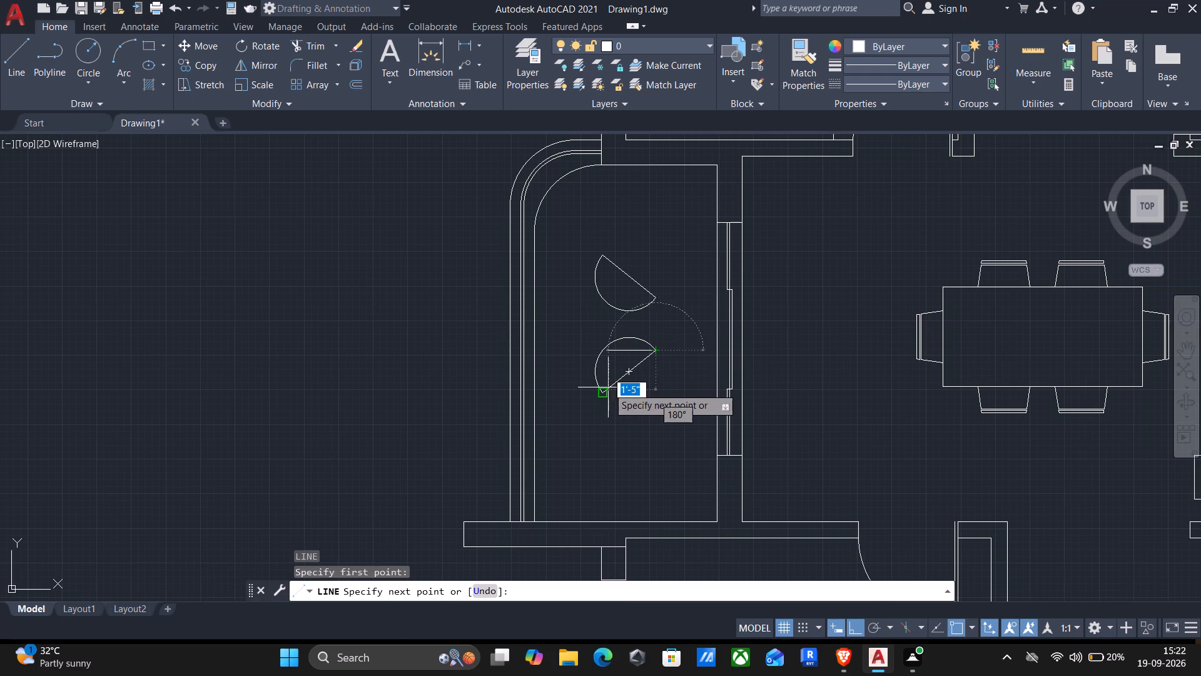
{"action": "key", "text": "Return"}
Offset the straight edge of the south half-circle 3" to the southeast.
{"action": "key", "text": "o"}
{"action": "key", "text": "Return"}
{"action": "left_click", "coordinate": [633, 375]}
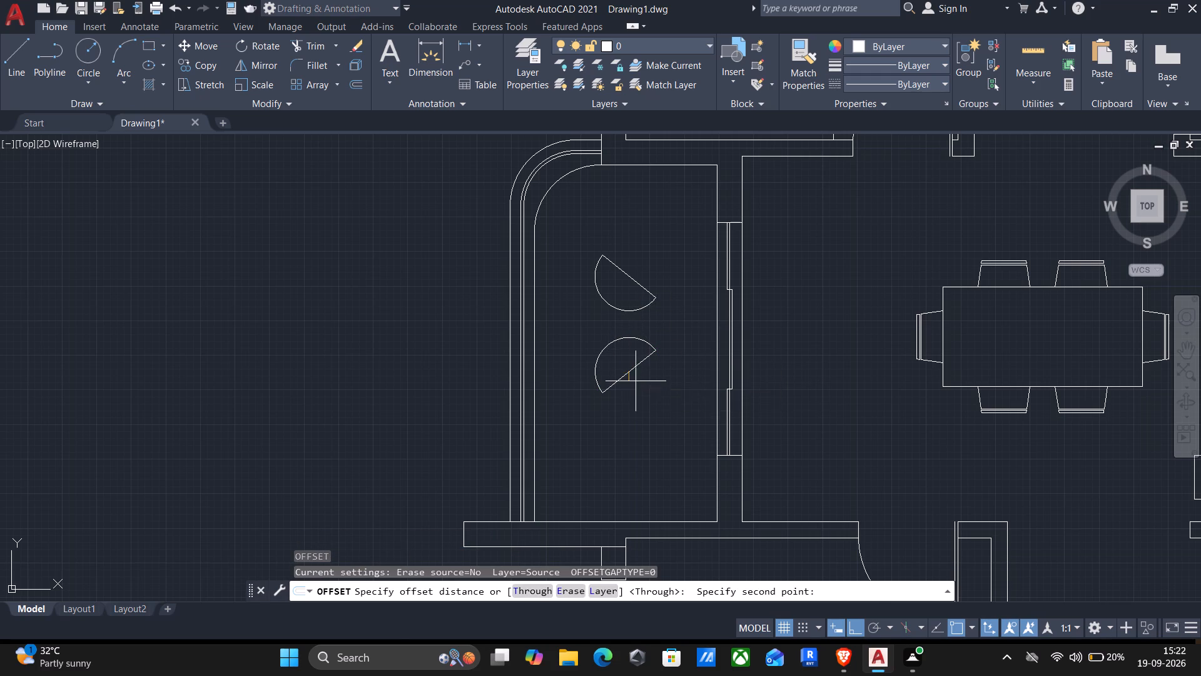
{"action": "left_click", "coordinate": [646, 396]}
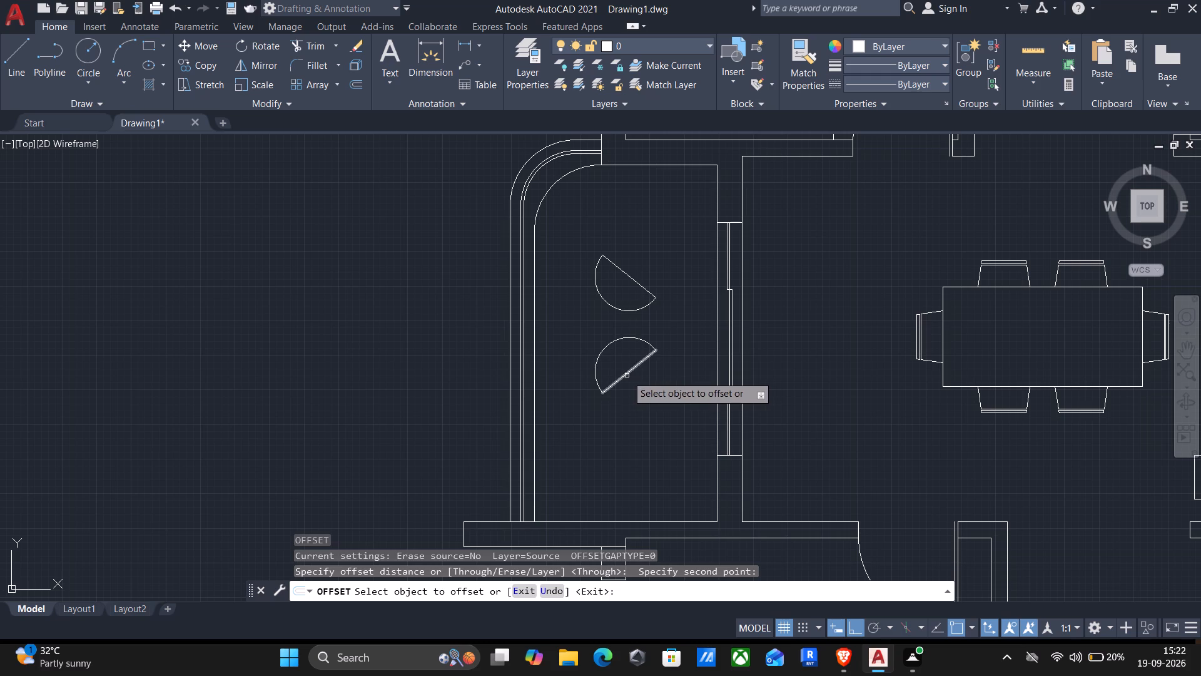
{"action": "left_click", "coordinate": [624, 374]}
{"action": "key", "text": "4"}
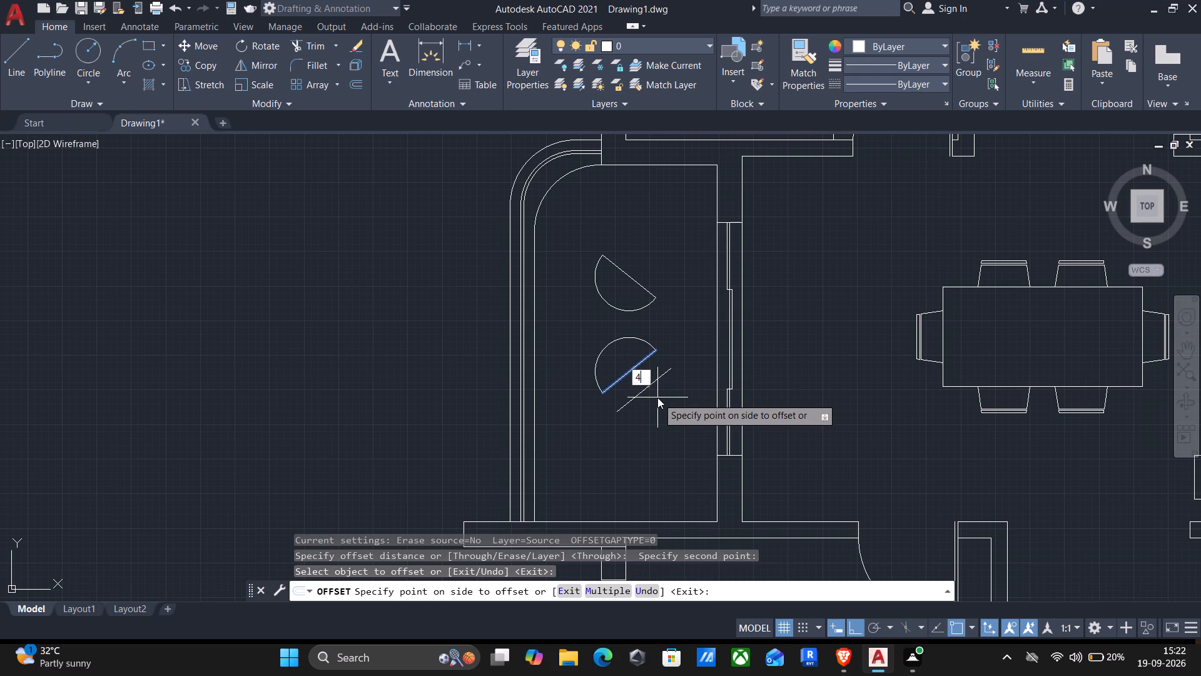
{"action": "key", "text": "BackSpace"}
{"action": "key", "text": "3"}
{"action": "key", "text": "shift+quotedbl"}
{"action": "key", "text": "Return"}
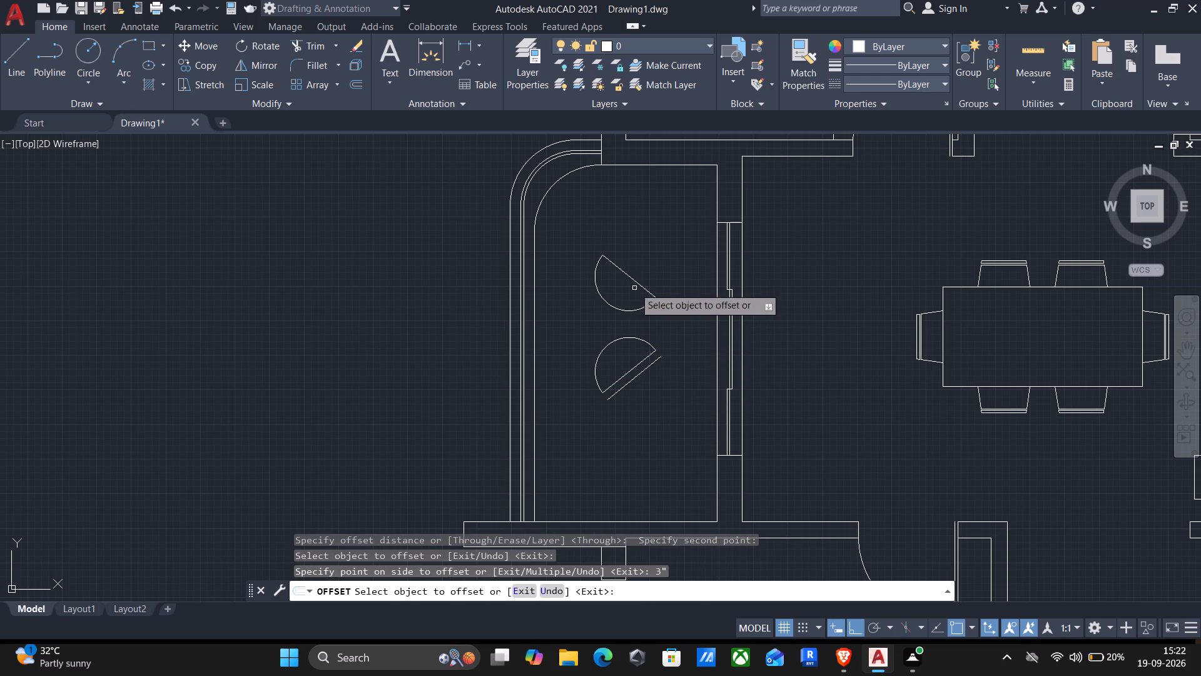
Offset the straight edge of the north half-circle 3" to the northeast.
{"action": "left_click", "coordinate": [632, 280]}
{"action": "key", "text": "3"}
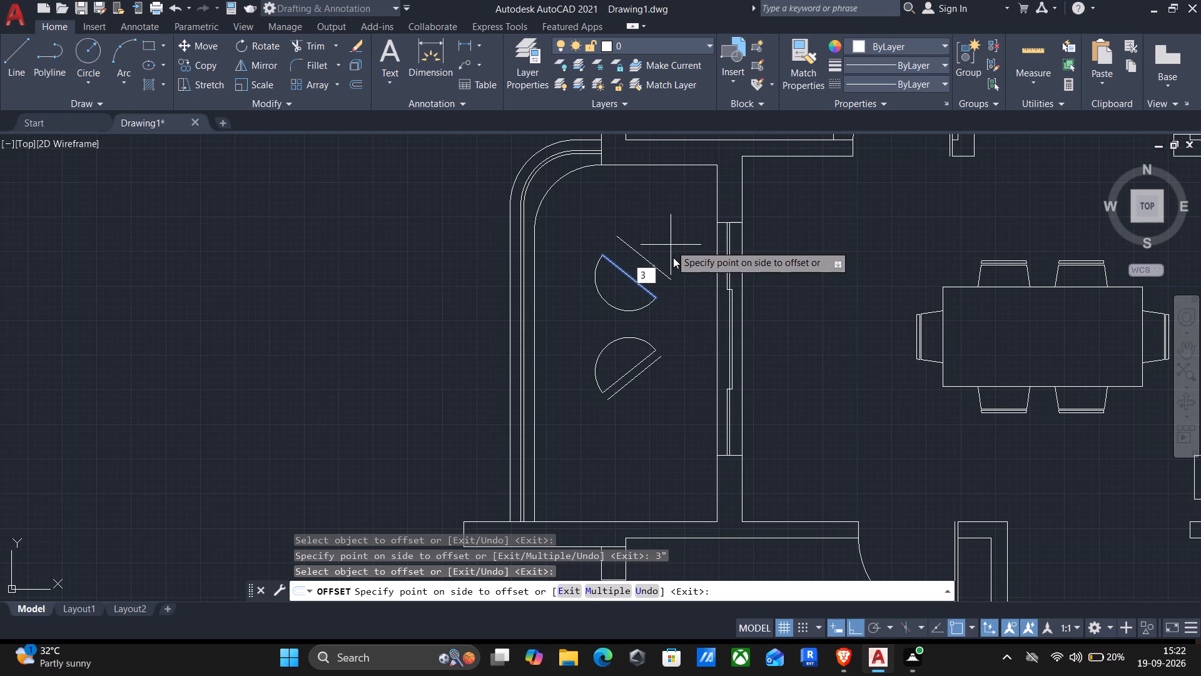
{"action": "key", "text": "shift+quotedbl"}
{"action": "key", "text": "Return"}
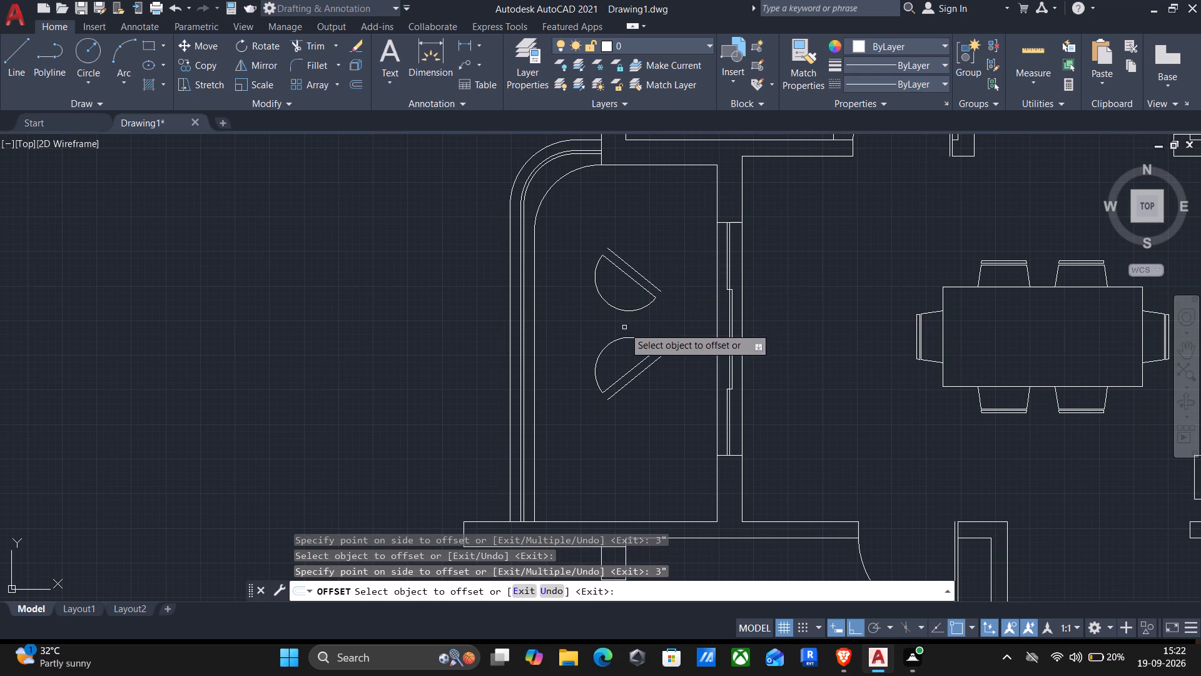
{"action": "key", "text": "Escape"}
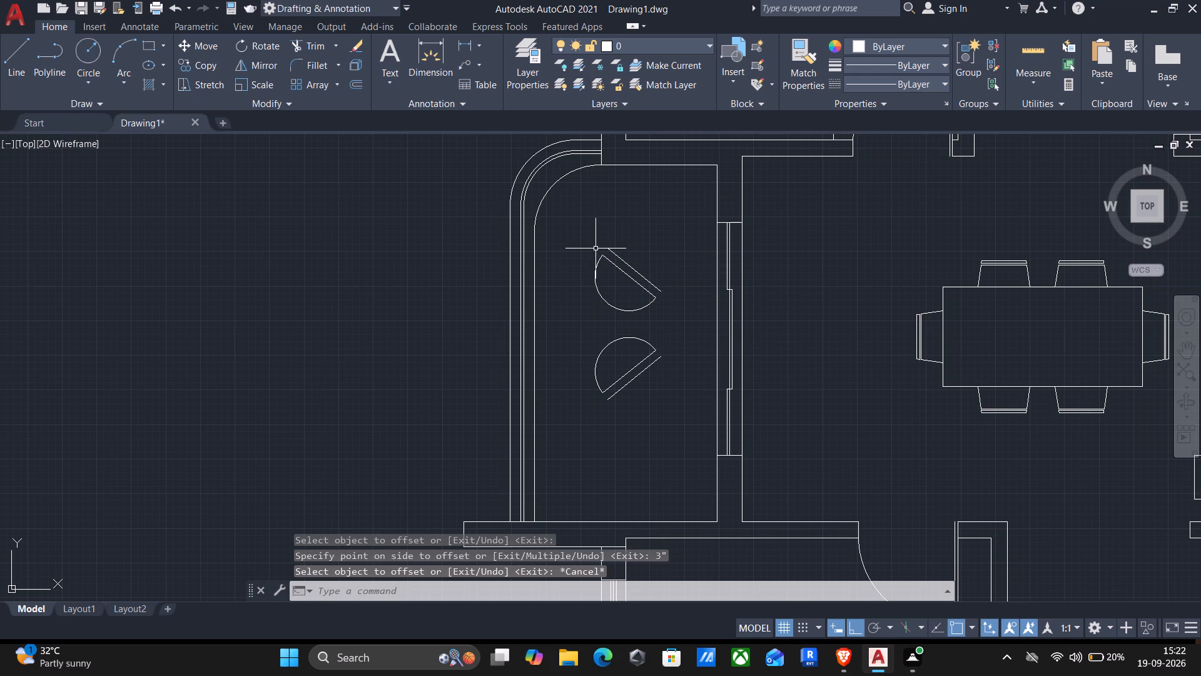
With ortho off, draw an arm line about 1'-1" long running southwest from the northwest end of the north half-circle's straight edge.
{"action": "key", "text": "l"}
{"action": "key", "text": "Return"}
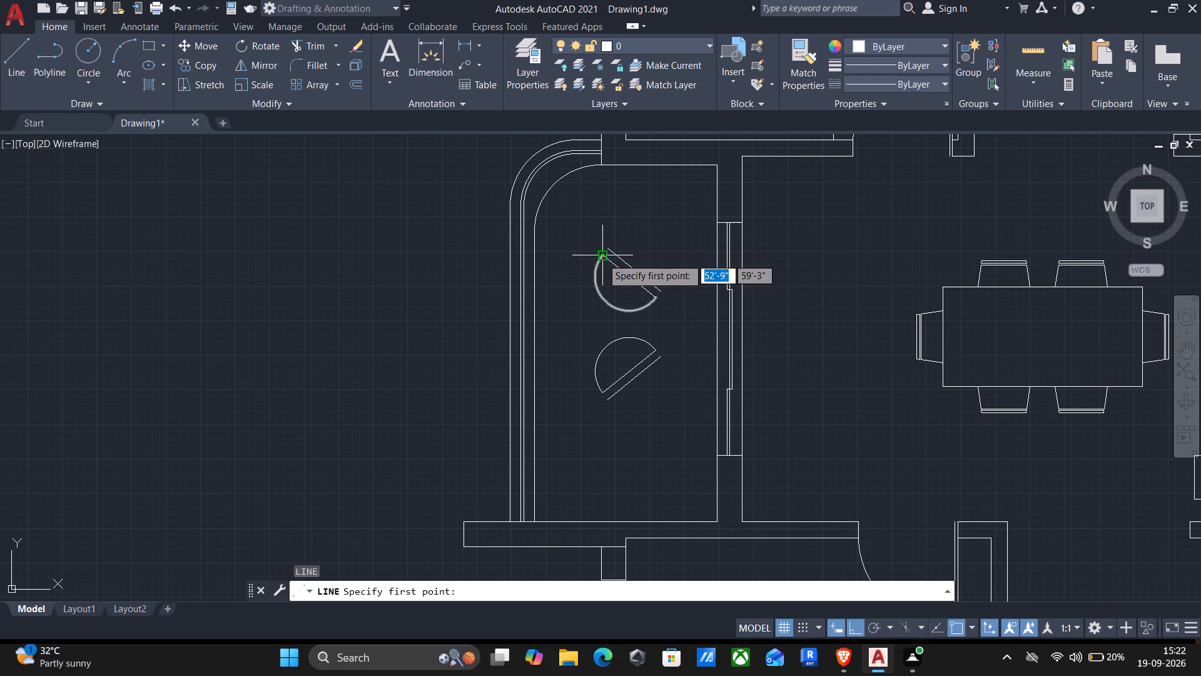
{"action": "left_click", "coordinate": [602, 258]}
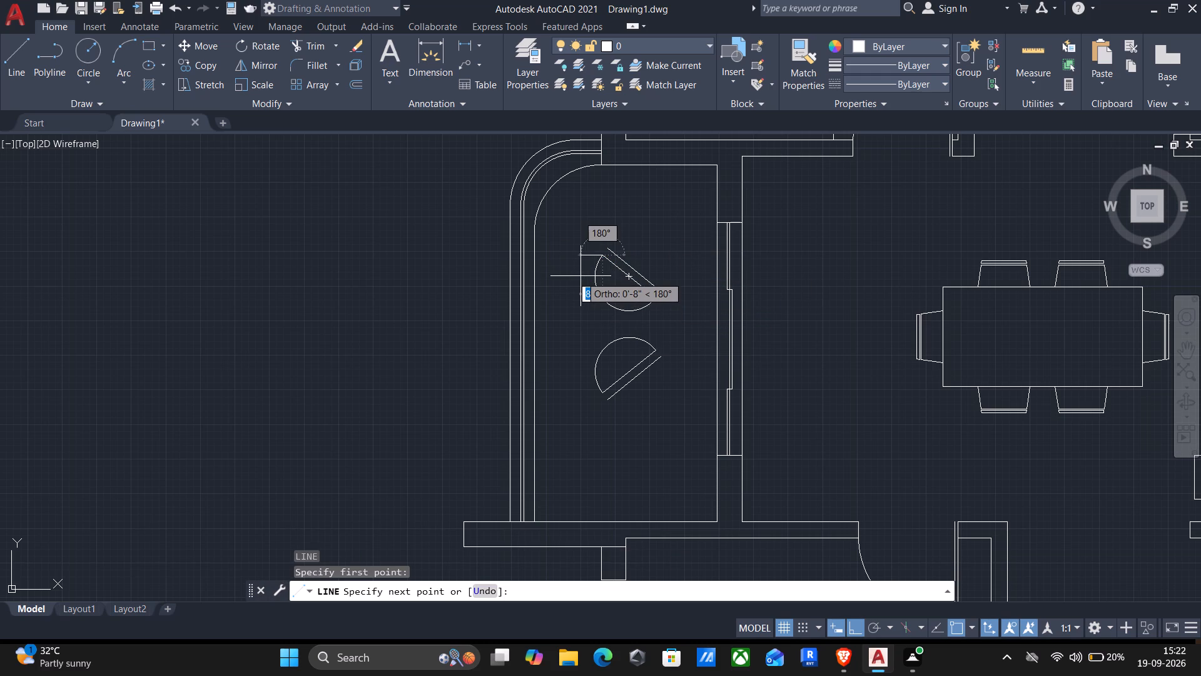
{"action": "key", "text": "F8"}
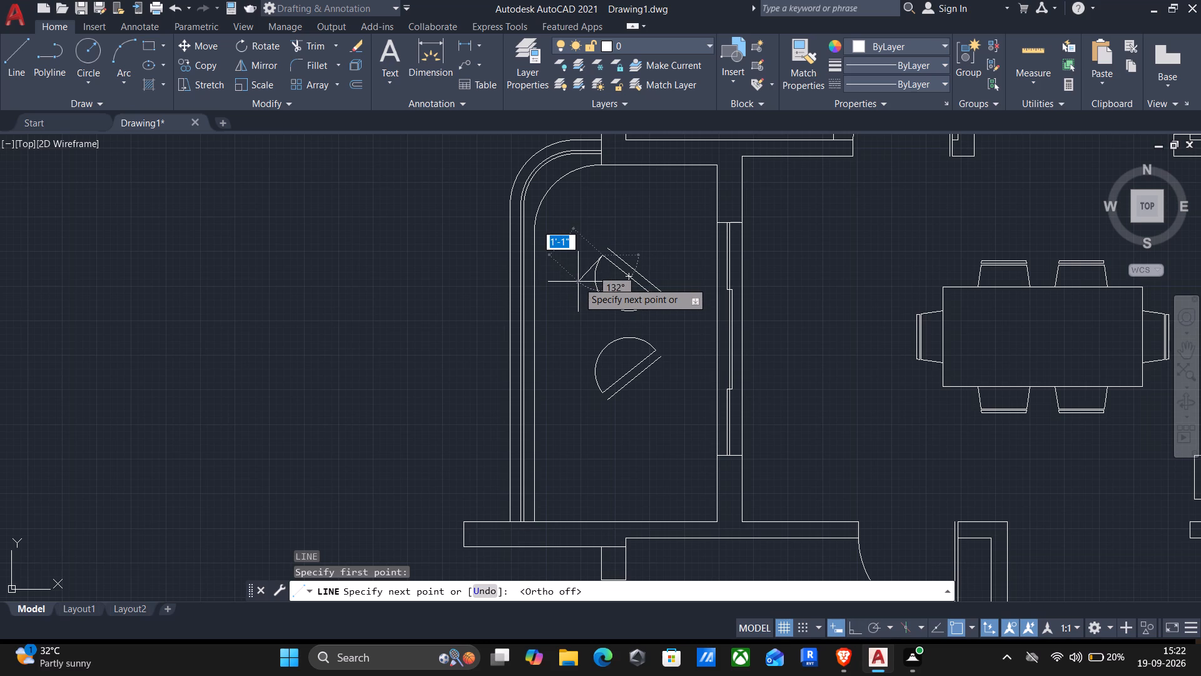
{"action": "left_click", "coordinate": [578, 282]}
{"action": "key", "text": "Return"}
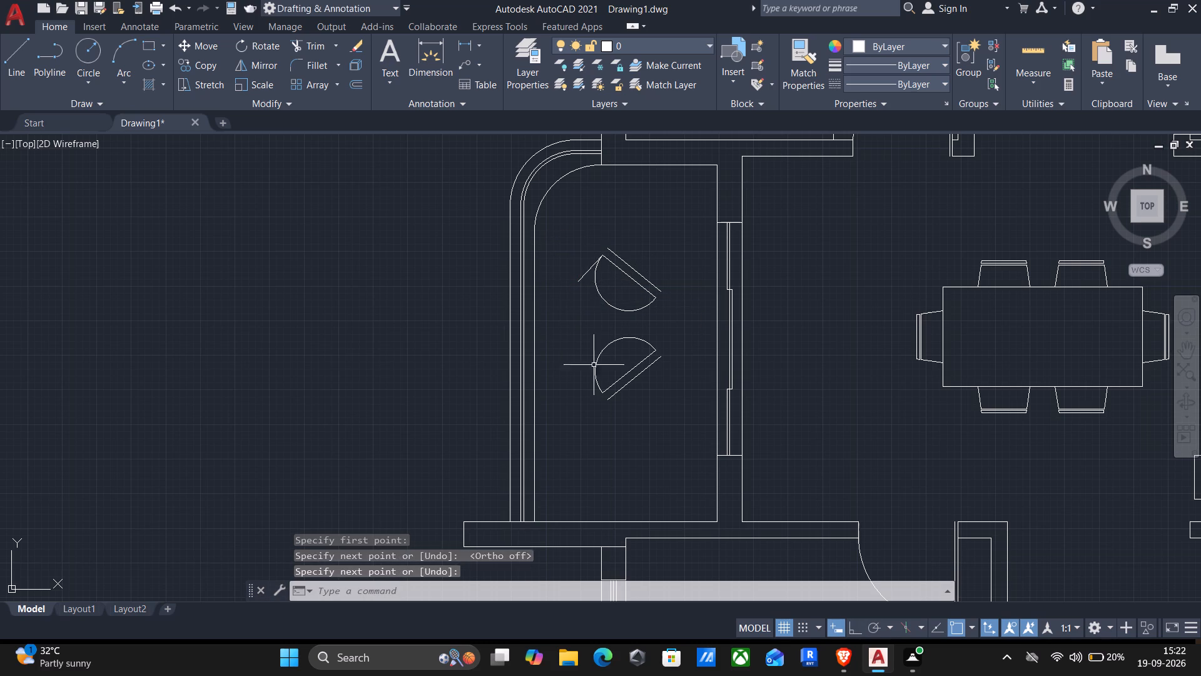
Draw an arm line about 1'-0" long running northwest from the southwest end of the south half-circle, perpendicular to its straight edge.
{"action": "key", "text": "Return"}
{"action": "left_click", "coordinate": [604, 395]}
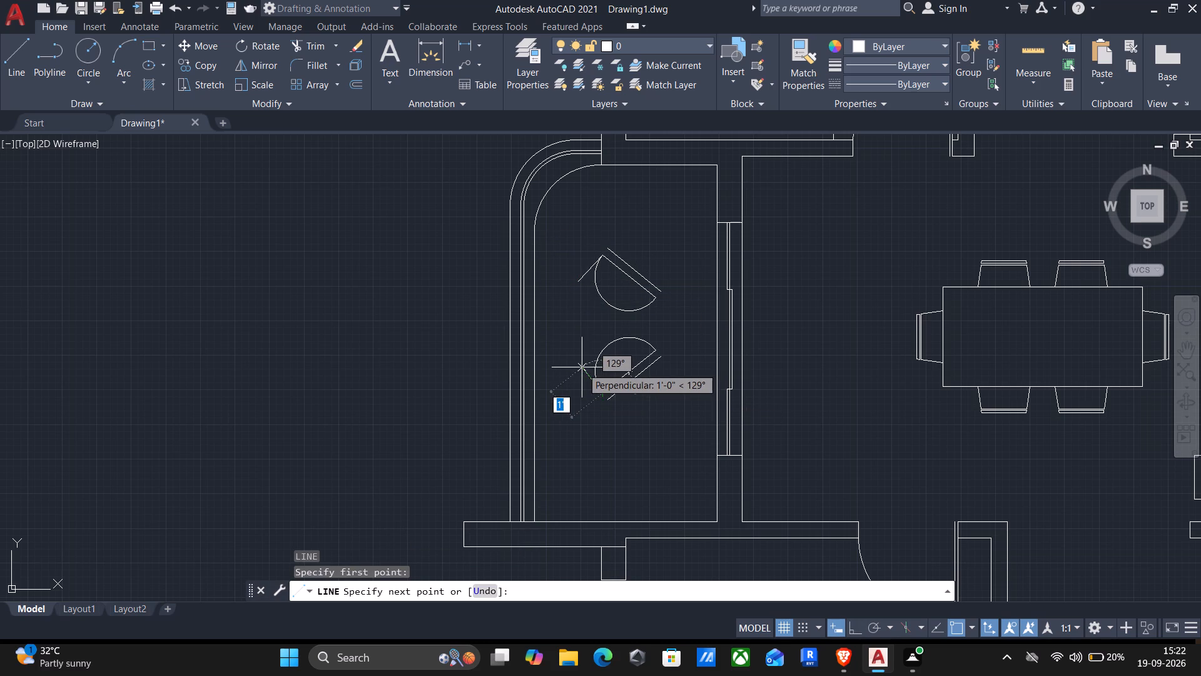
{"action": "left_click", "coordinate": [582, 367]}
{"action": "key", "text": "Return"}
Mirror the south seat's arm line to the opposite end across the axis through its back-line and arc midpoints, keeping the original.
{"action": "key", "text": "m"}
{"action": "key", "text": "i"}
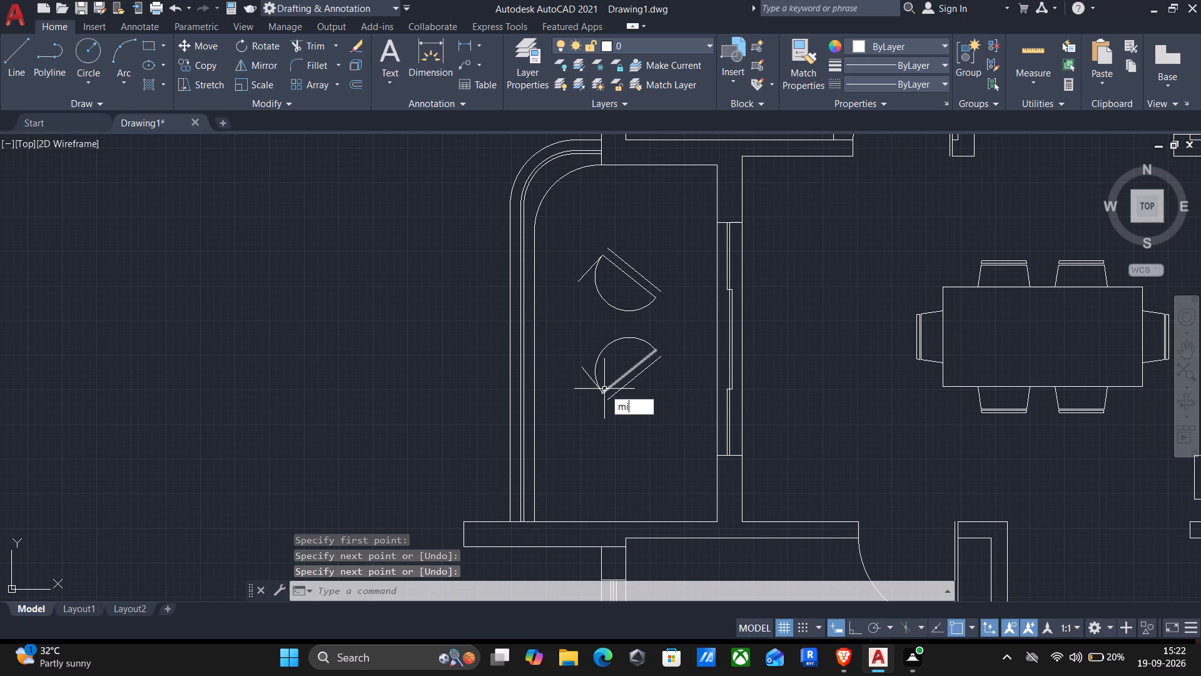
{"action": "key", "text": "Return"}
{"action": "left_click", "coordinate": [590, 376]}
{"action": "key", "text": "Return"}
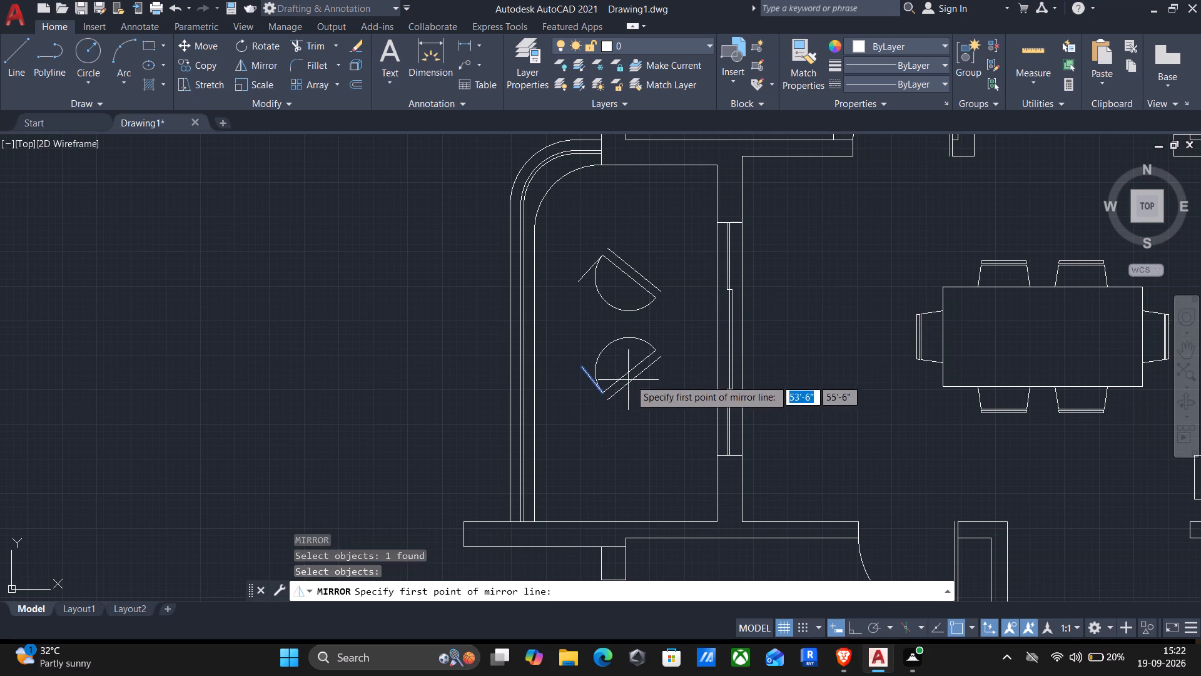
{"action": "left_click", "coordinate": [634, 374]}
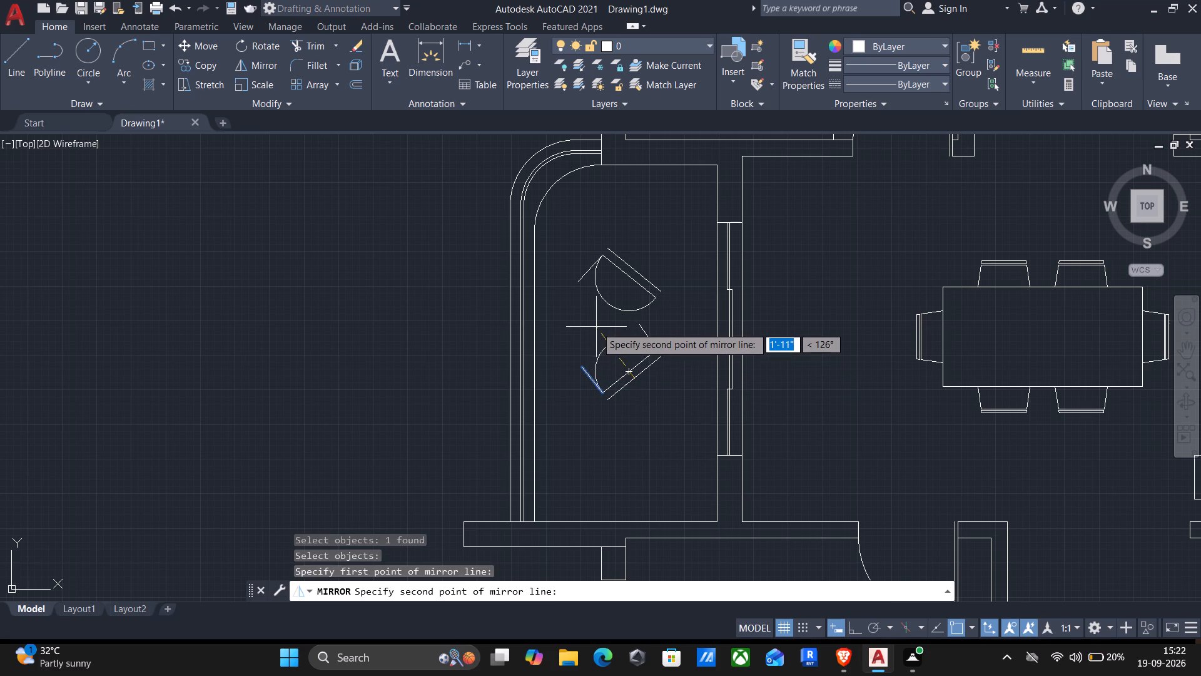
{"action": "key", "text": "F8"}
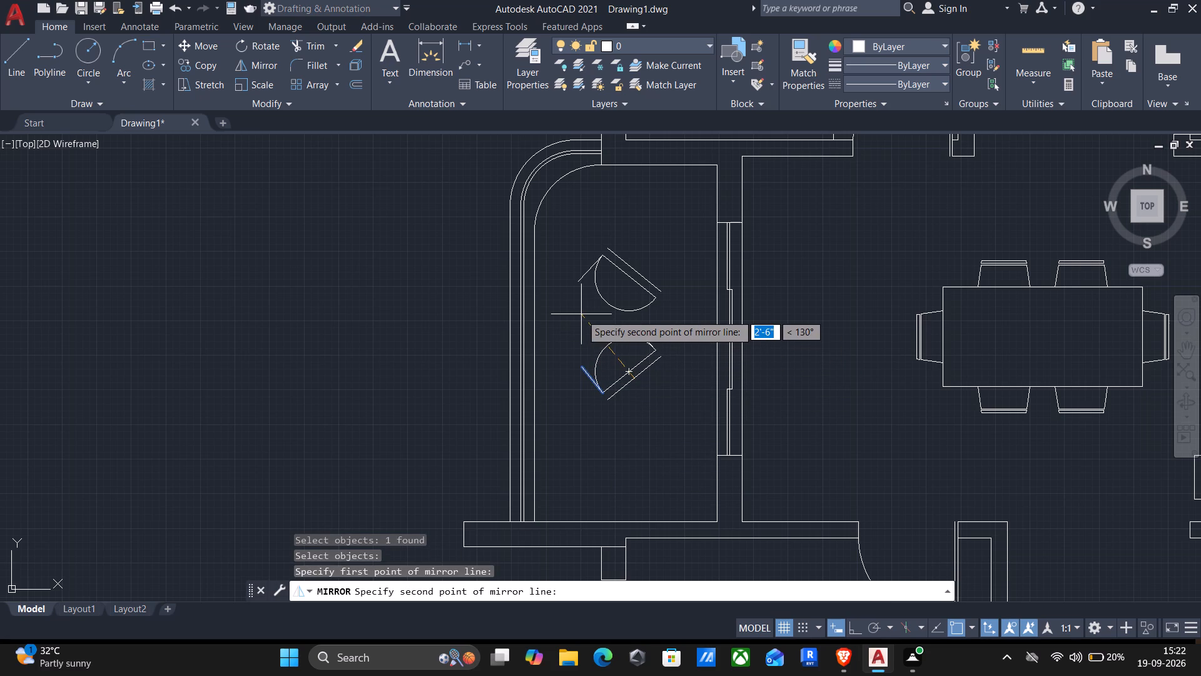
{"action": "left_click", "coordinate": [611, 347]}
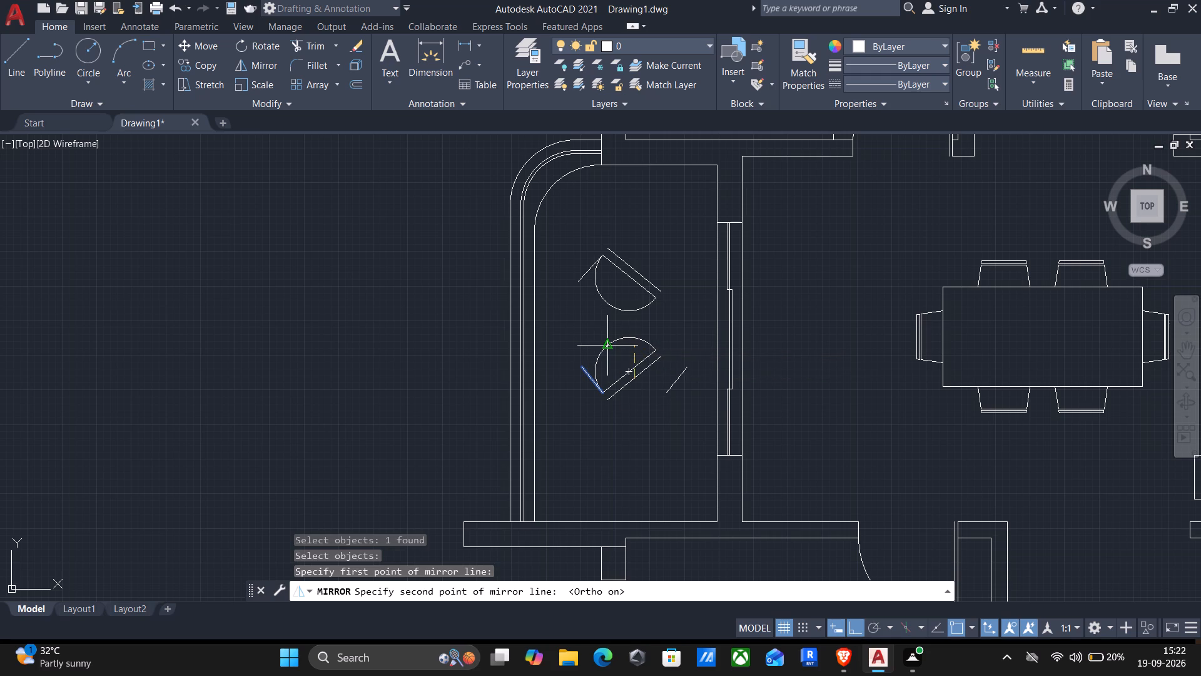
{"action": "key", "text": "Return"}
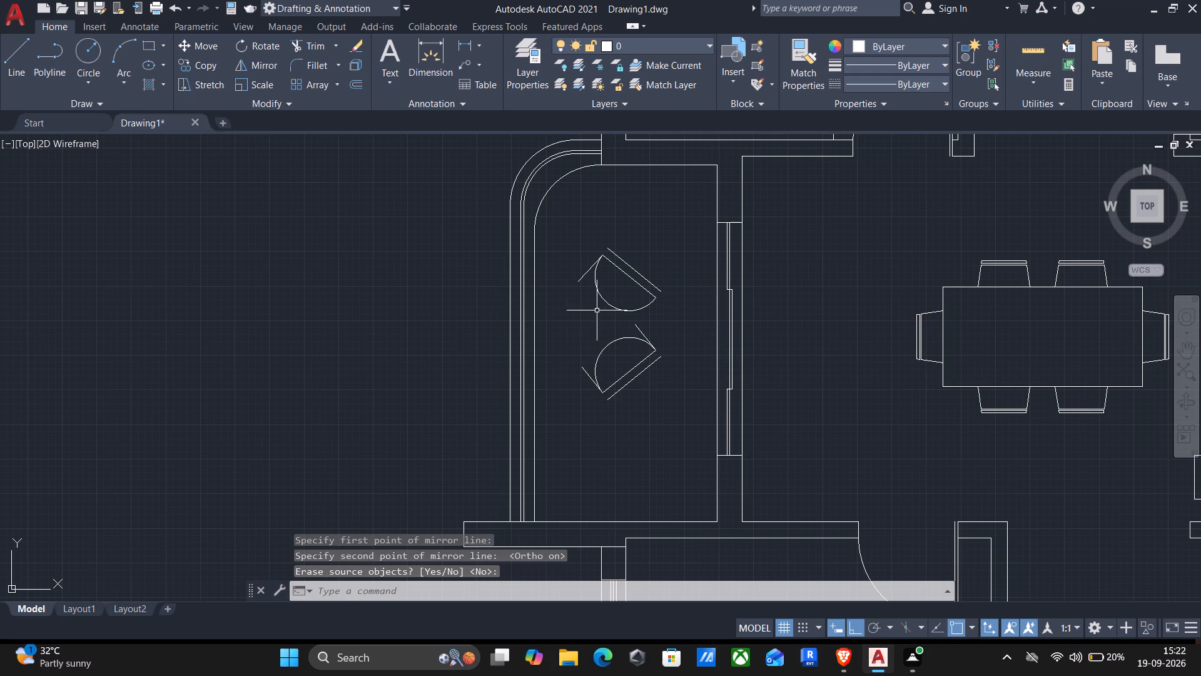
Mirror the north seat's arm line to the opposite end across the axis through its back-line and arc midpoints, keeping the original.
{"action": "left_click", "coordinate": [585, 287]}
{"action": "left_click", "coordinate": [570, 270]}
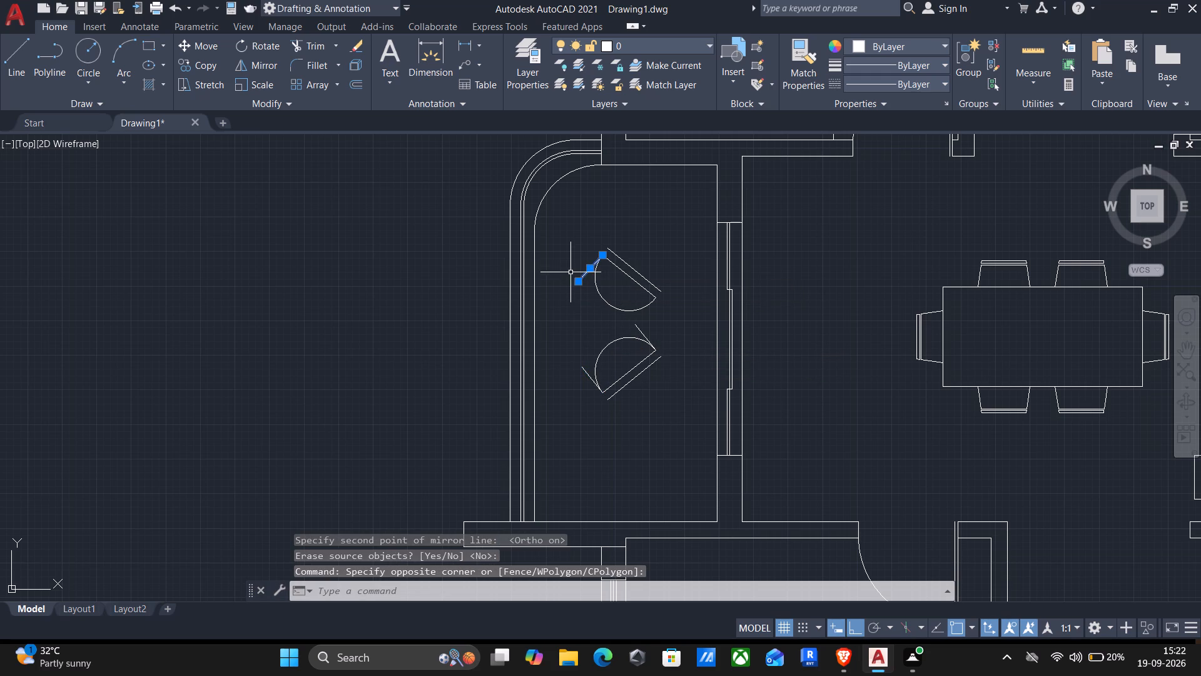
{"action": "key", "text": "m"}
{"action": "key", "text": "i"}
{"action": "key", "text": "Return"}
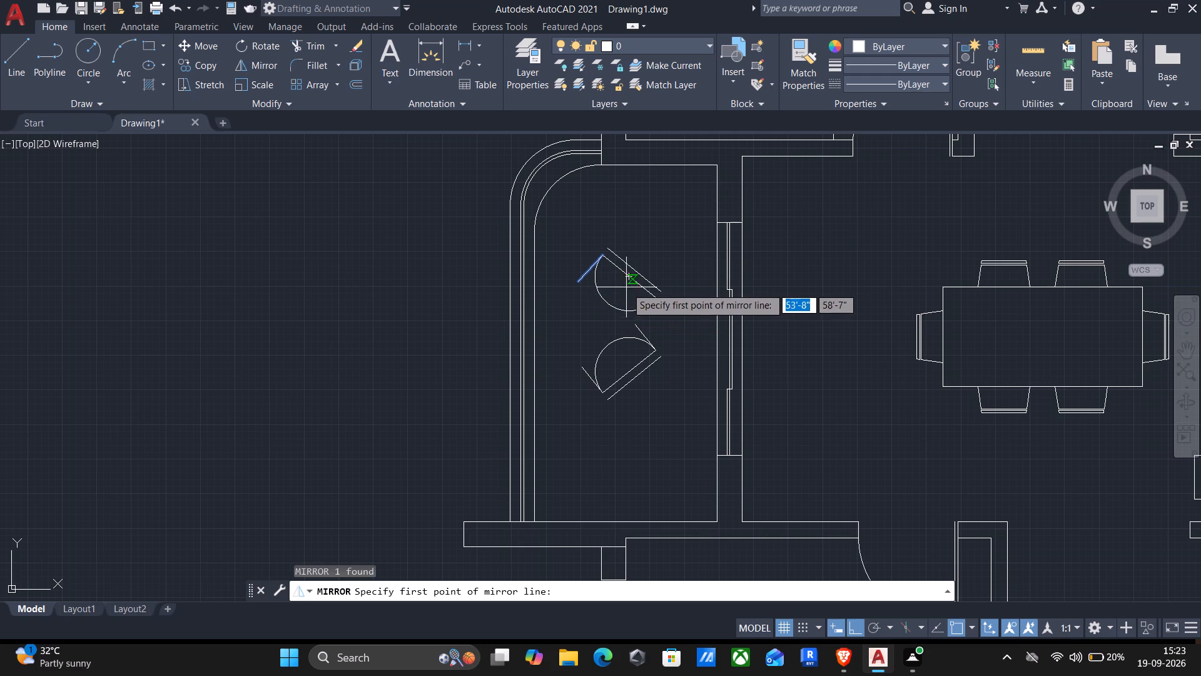
{"action": "left_click", "coordinate": [636, 268]}
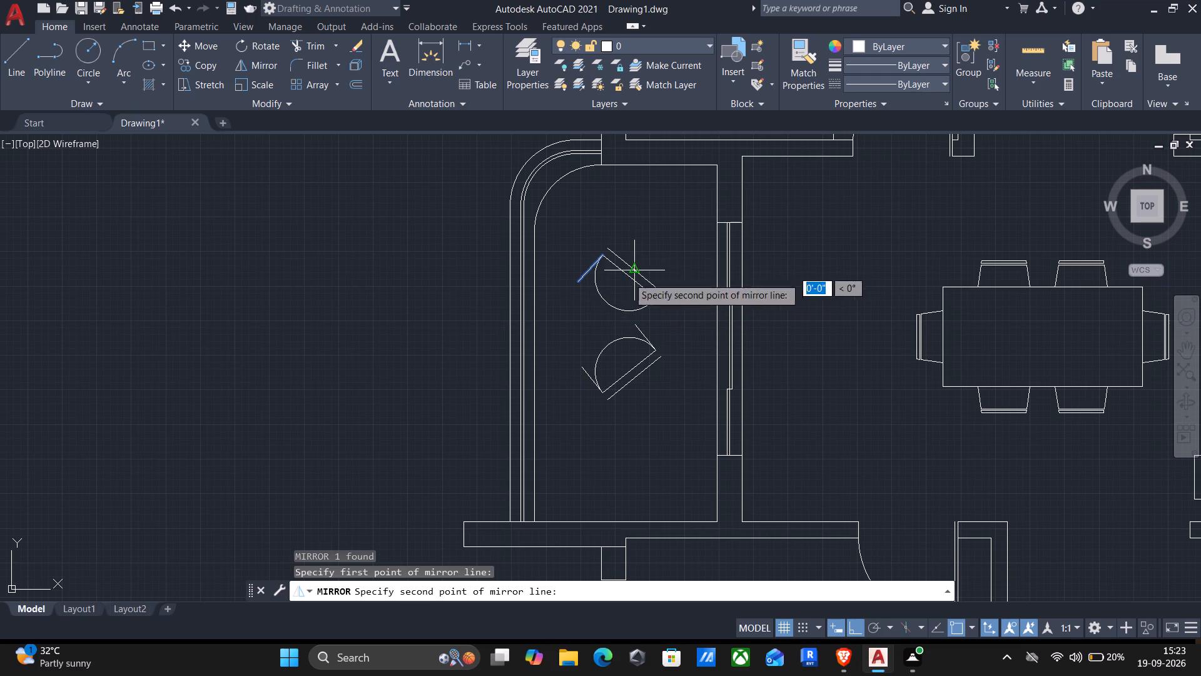
{"action": "left_click", "coordinate": [604, 303]}
{"action": "key", "text": "Return"}
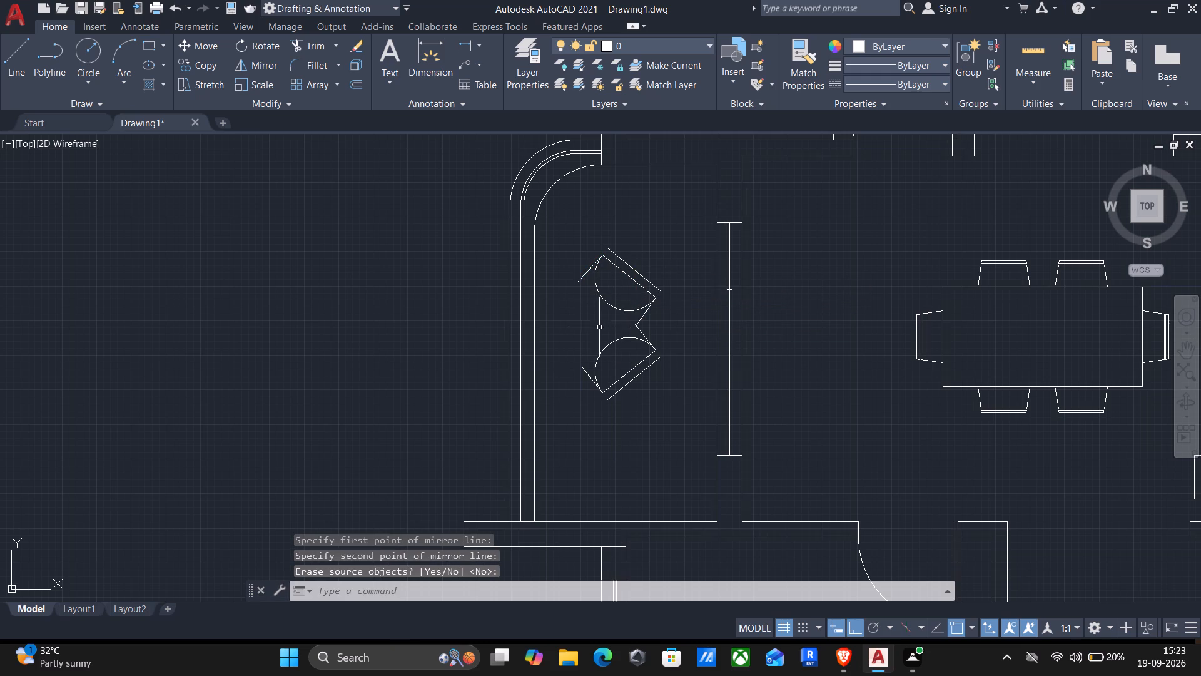
Move the whole south seat straight south to widen the gap between the two balcony seats.
{"action": "left_click", "coordinate": [685, 400]}
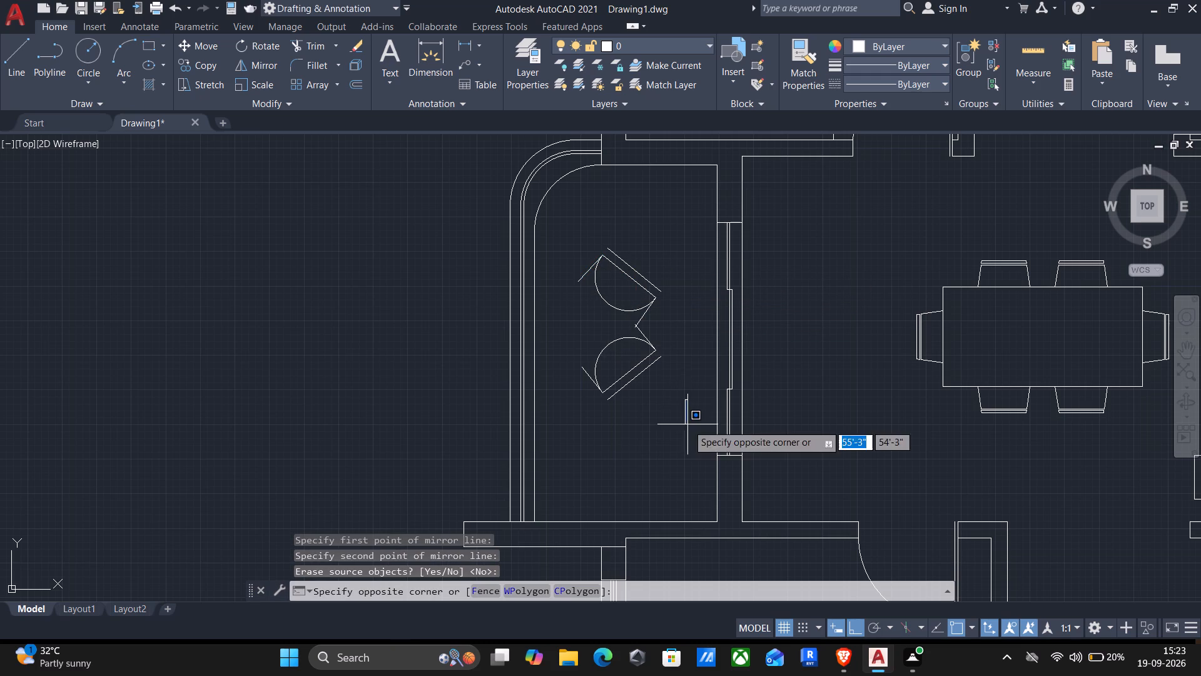
{"action": "left_click", "coordinate": [574, 343]}
{"action": "key", "text": "m"}
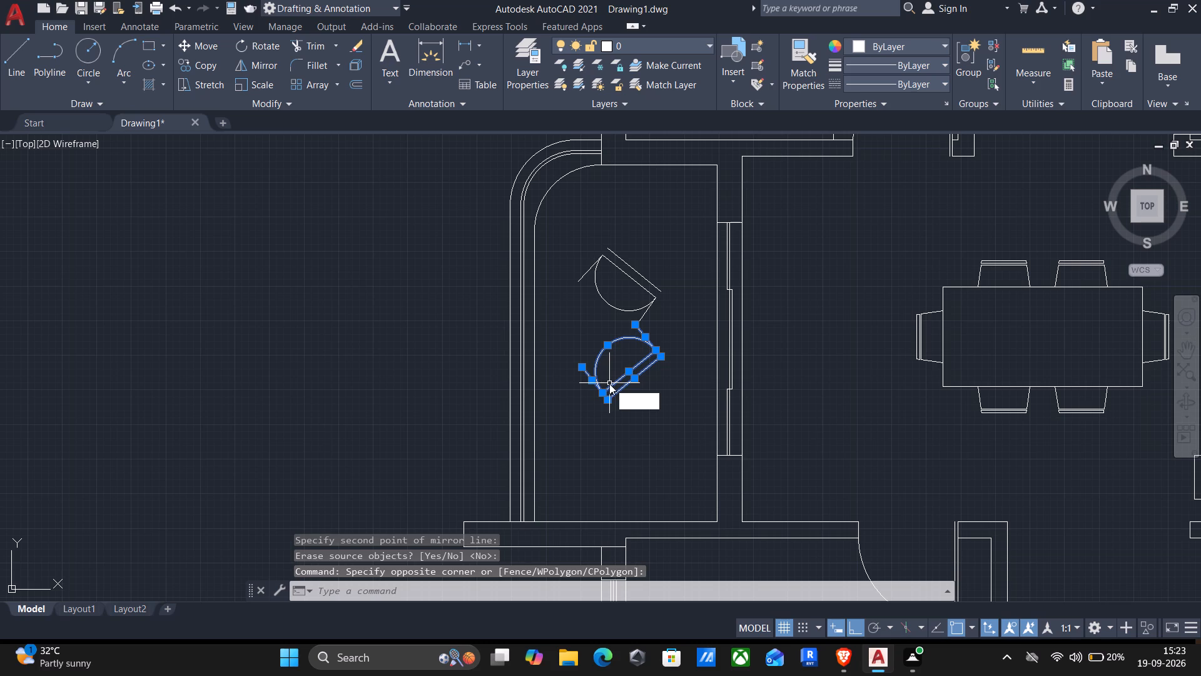
{"action": "key", "text": "Return"}
{"action": "left_click", "coordinate": [642, 378]}
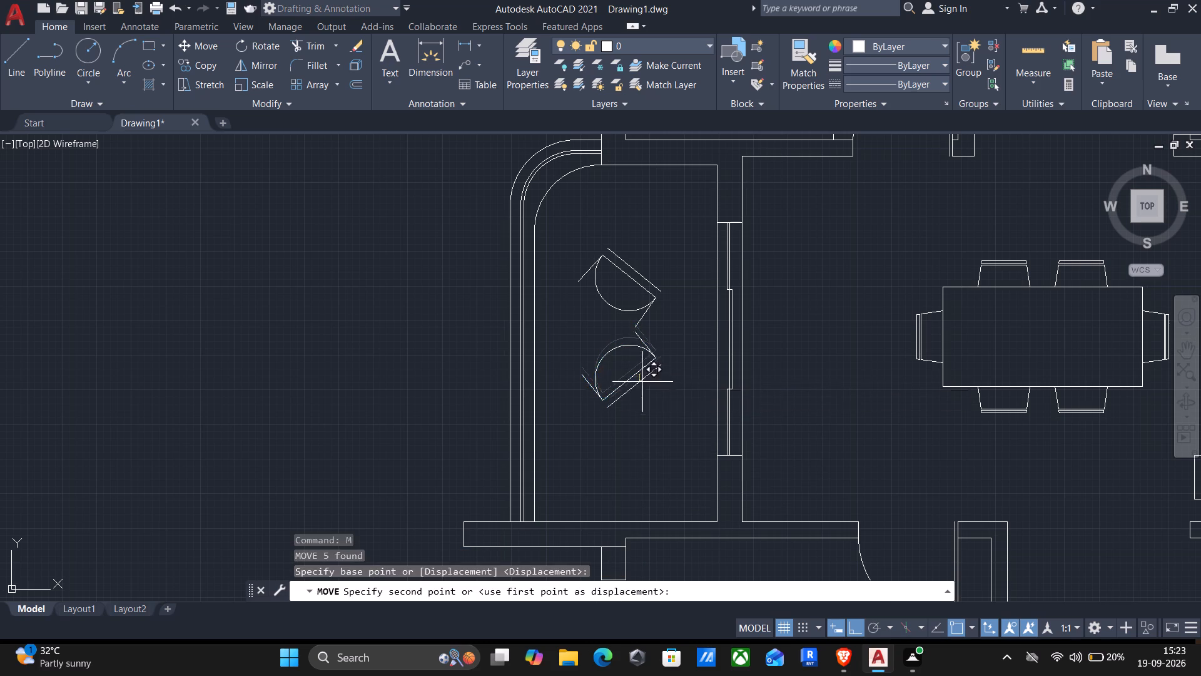
{"action": "left_click", "coordinate": [658, 422]}
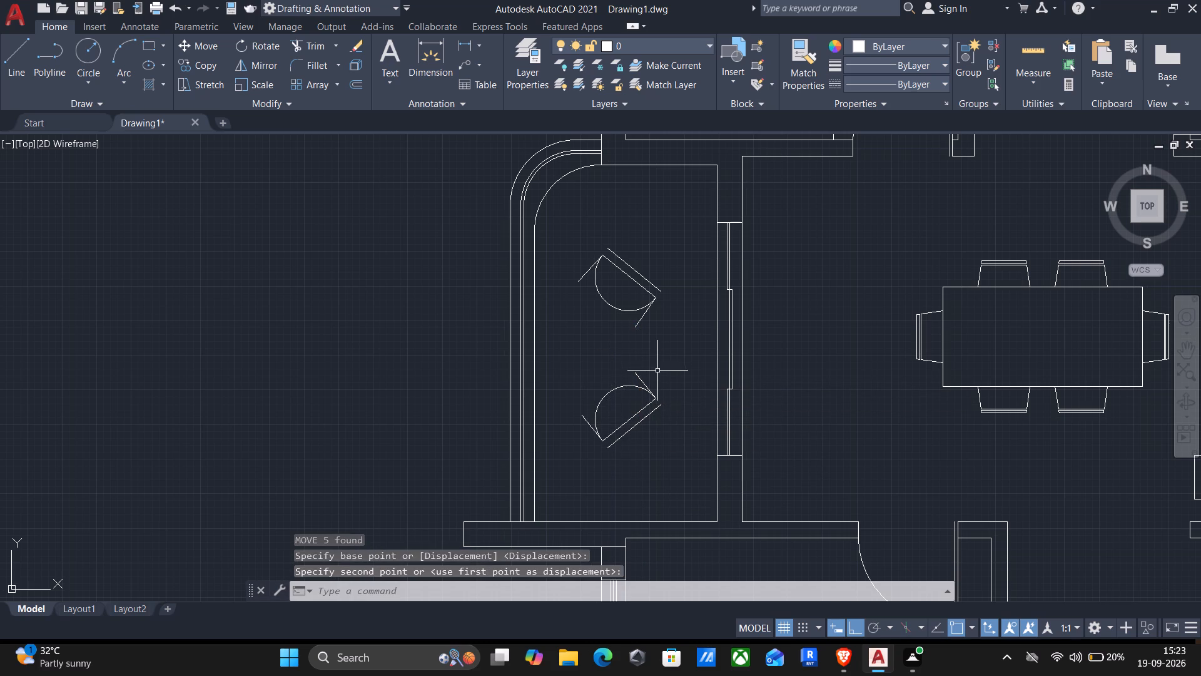
Move the whole north seat northeast with ortho off, toward the balcony's east wall.
{"action": "left_click", "coordinate": [661, 354]}
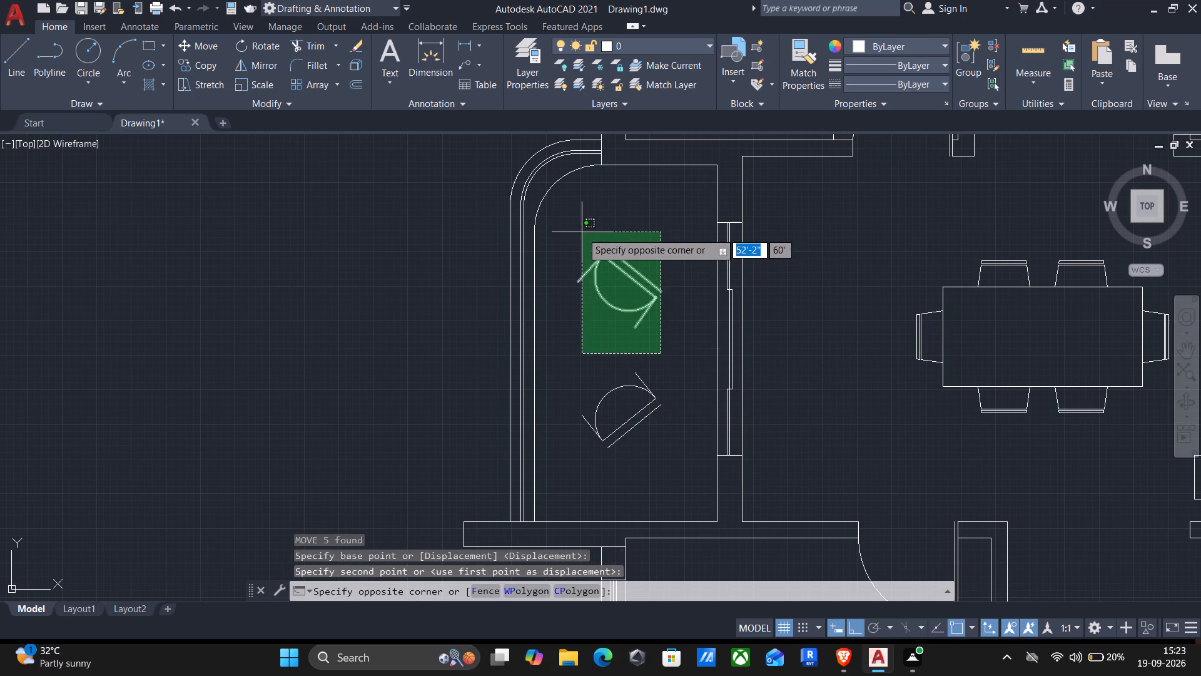
{"action": "left_click", "coordinate": [582, 232]}
{"action": "key", "text": "m"}
{"action": "key", "text": "Return"}
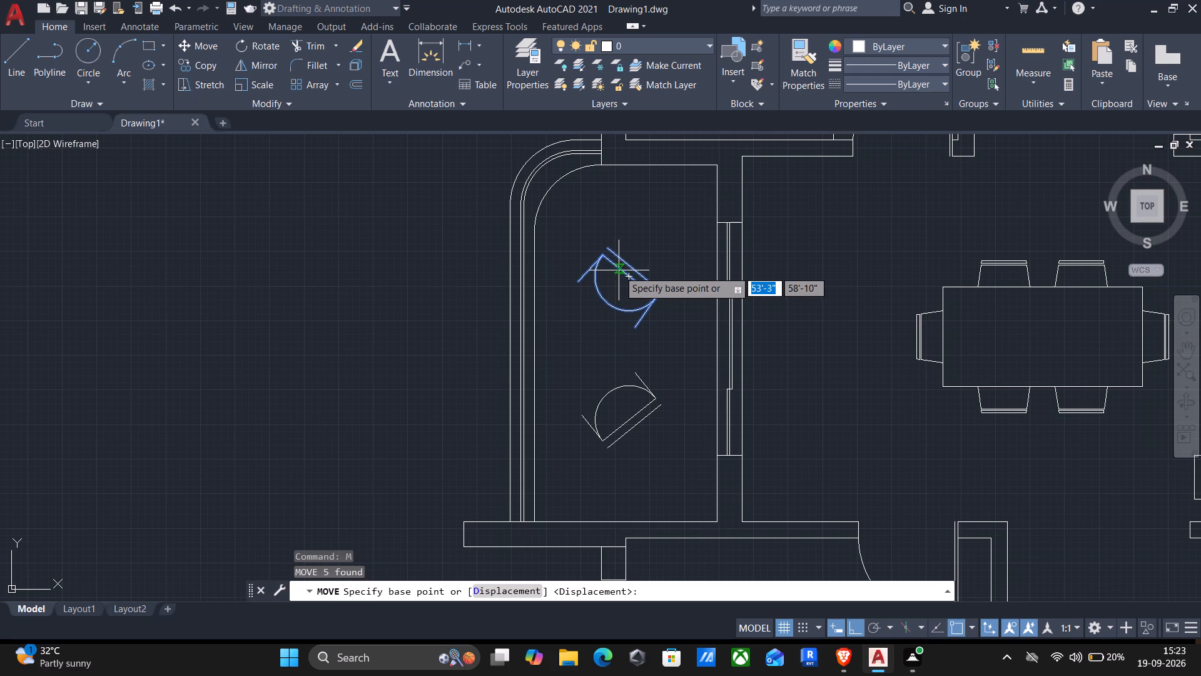
{"action": "left_click", "coordinate": [627, 271]}
{"action": "key", "text": "F8"}
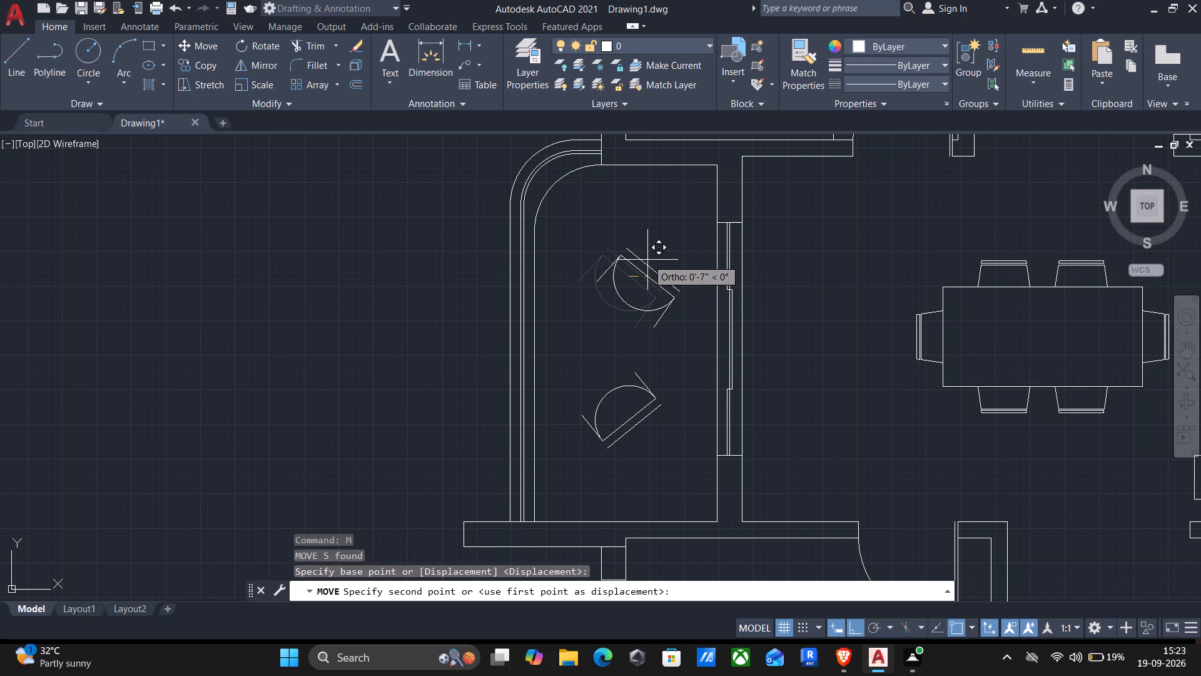
{"action": "left_click", "coordinate": [659, 238]}
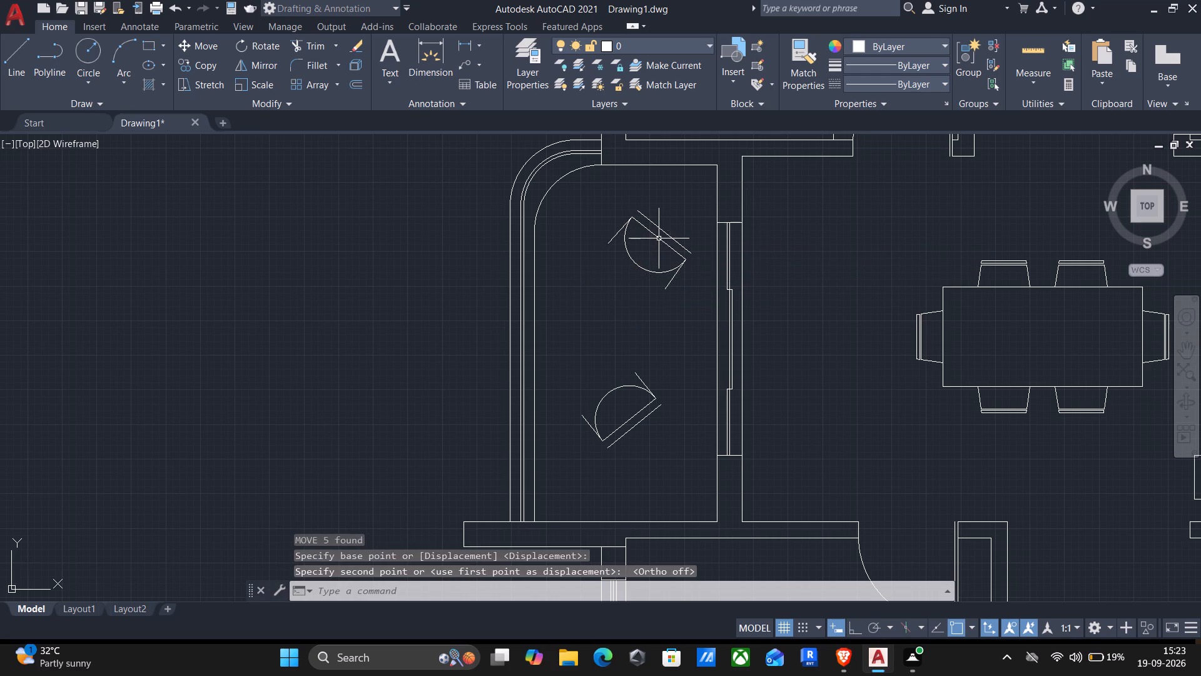
Move the whole south seat a short distance northeast, toward the balcony's east wall.
{"action": "left_click", "coordinate": [659, 456]}
{"action": "left_click", "coordinate": [589, 376]}
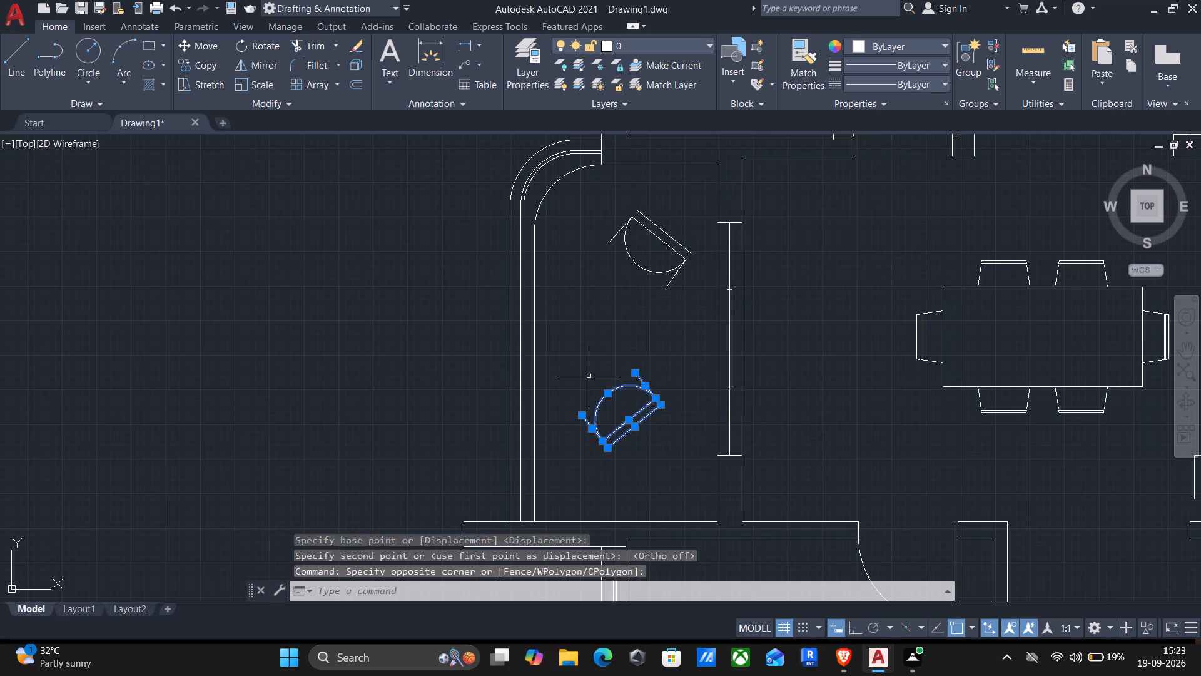
{"action": "key", "text": "m"}
{"action": "key", "text": "Return"}
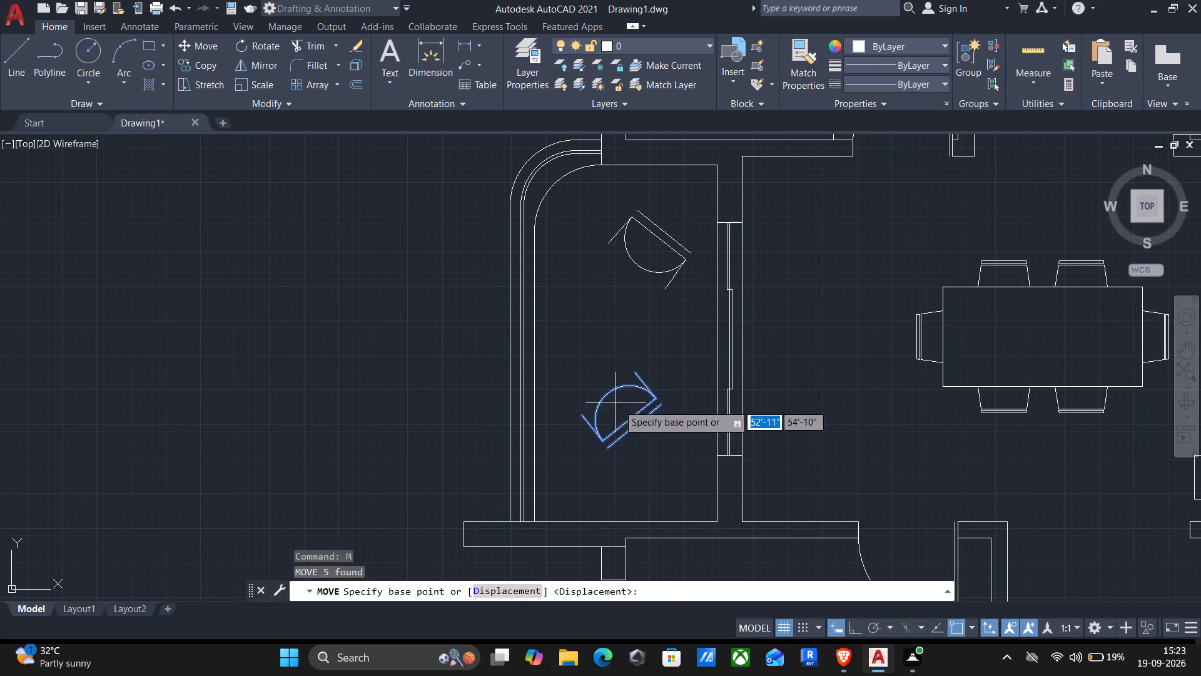
{"action": "left_click", "coordinate": [641, 431]}
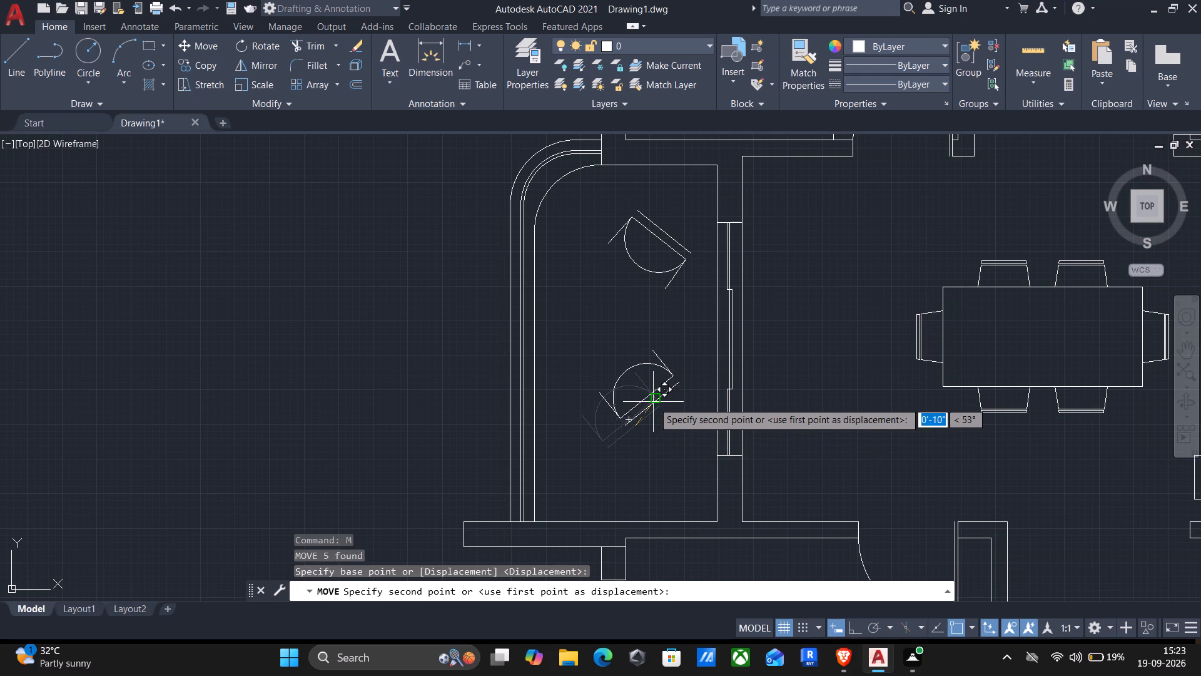
{"action": "left_click", "coordinate": [651, 403]}
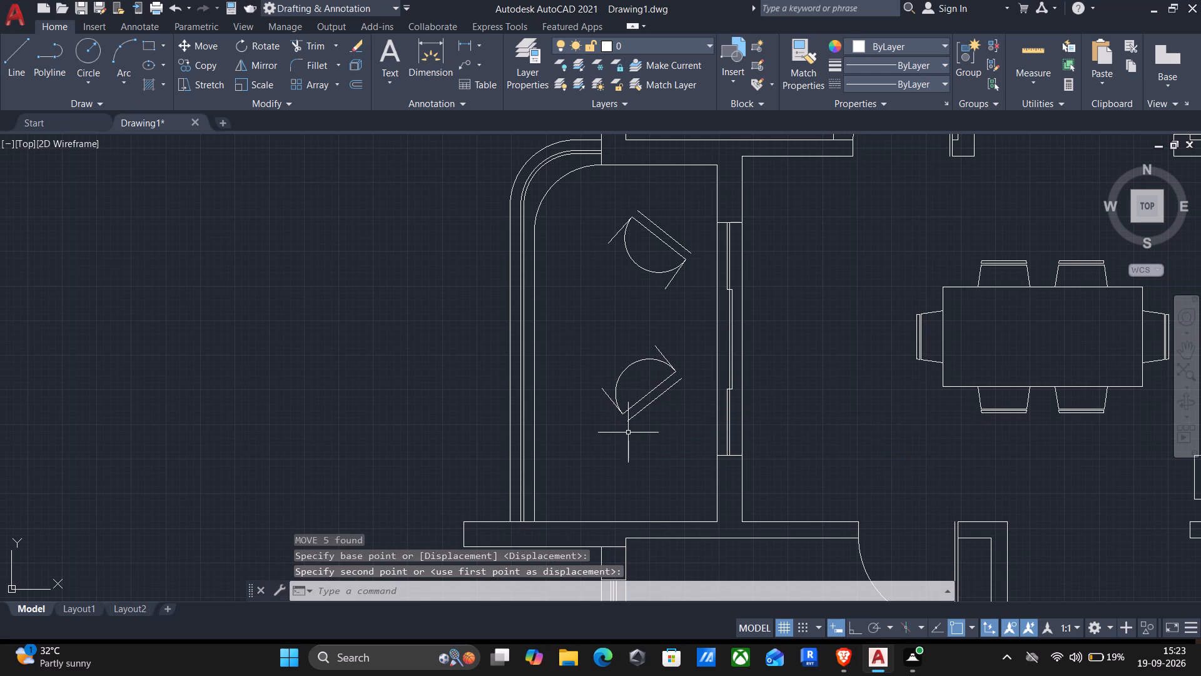
{"action": "key", "text": "Return"}
{"action": "key", "text": "Return"}
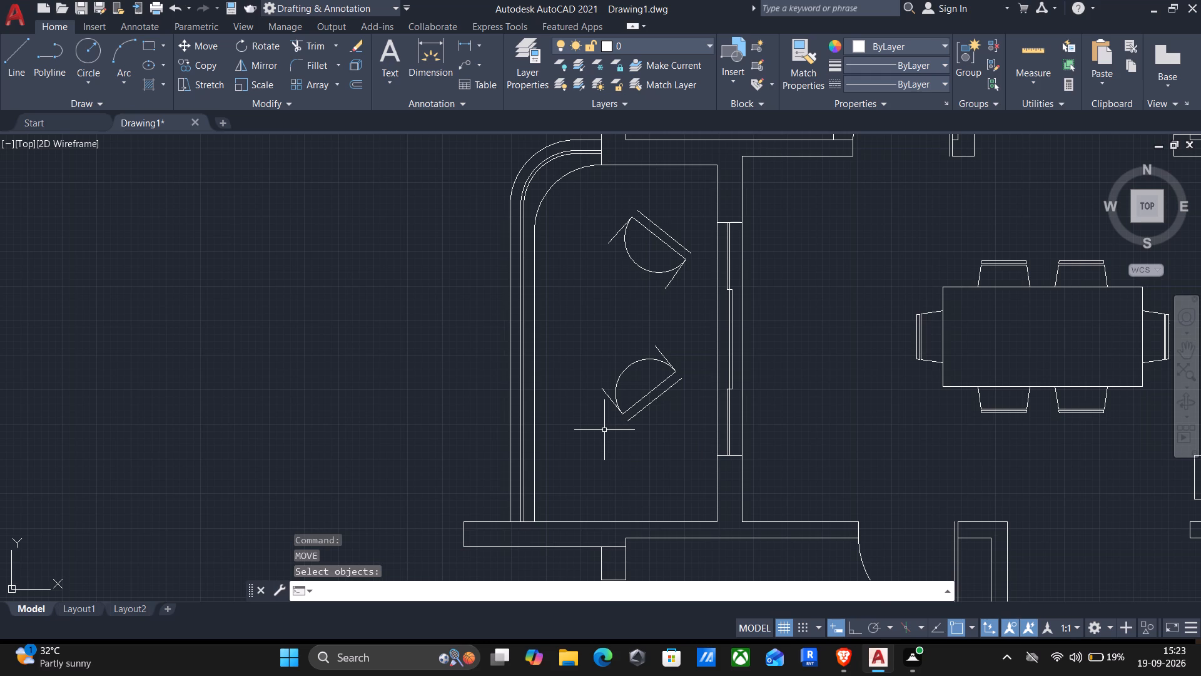
Offset the south seat's southwest arm line 2" outward to the southwest.
{"action": "key", "text": "o"}
{"action": "key", "text": "Return"}
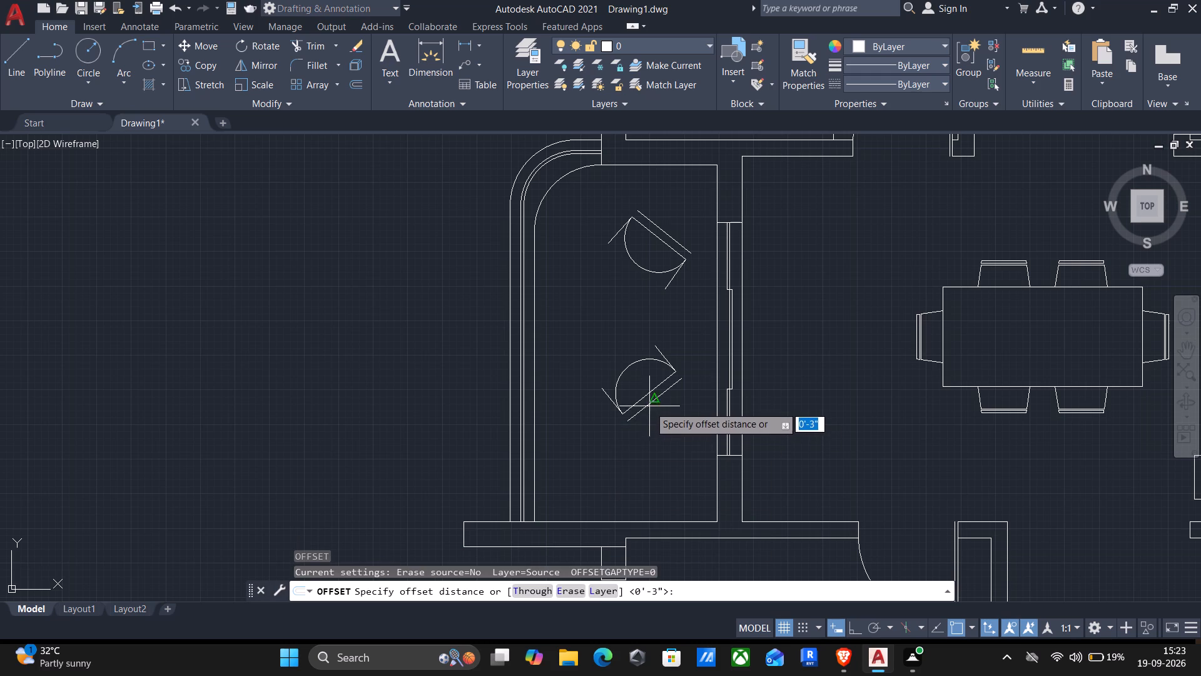
{"action": "left_click_drag", "start_coordinate": [588, 434], "coordinate": [585, 443]}
{"action": "left_click", "coordinate": [559, 503]}
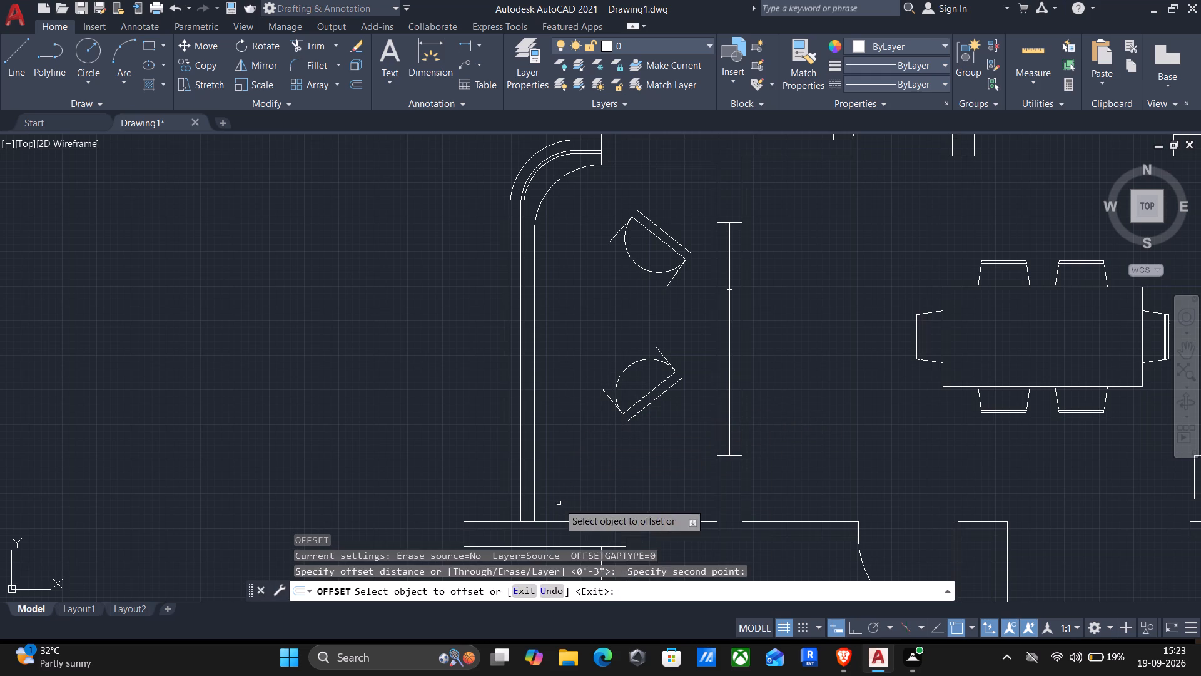
{"action": "left_click", "coordinate": [606, 395]}
{"action": "type", "text": "2\""}
{"action": "key", "text": "Return"}
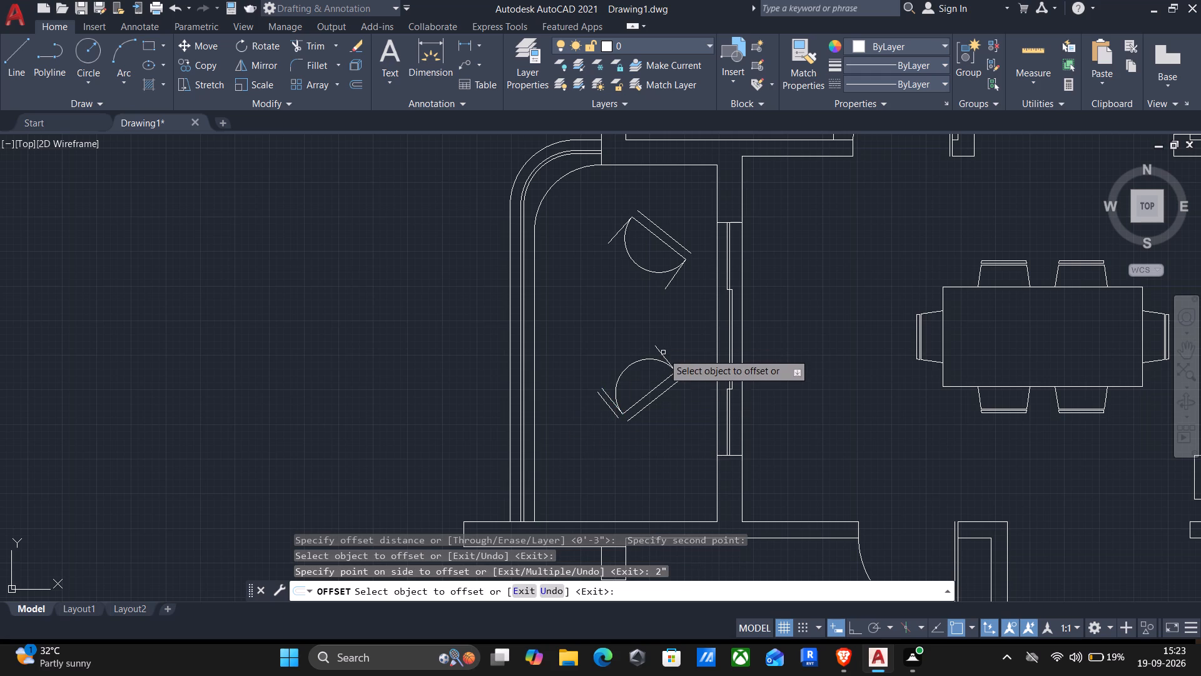
Offset the south seat's northeast arm line 2" outward to the northeast.
{"action": "left_click_drag", "start_coordinate": [663, 355], "coordinate": [668, 349]}
{"action": "key", "text": "2"}
{"action": "key", "text": "shift+quotedbl"}
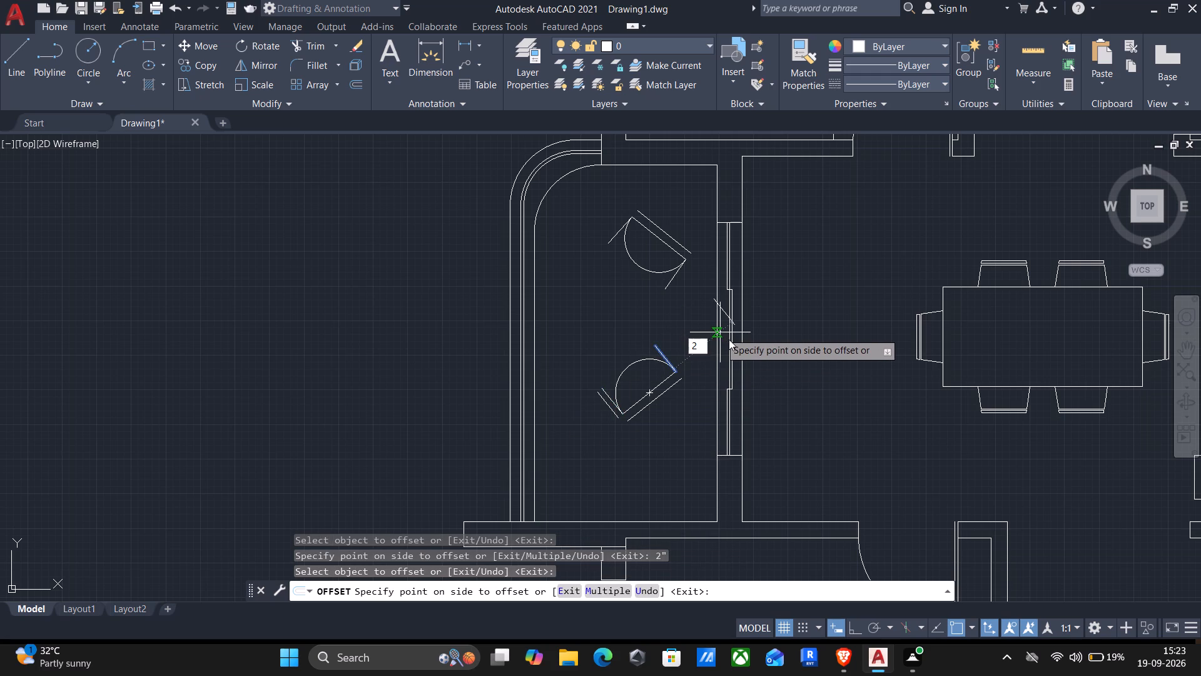
{"action": "key", "text": "Return"}
Offset both arm lines of the north seat 2" outward, away from the half-round seat.
{"action": "left_click", "coordinate": [669, 284]}
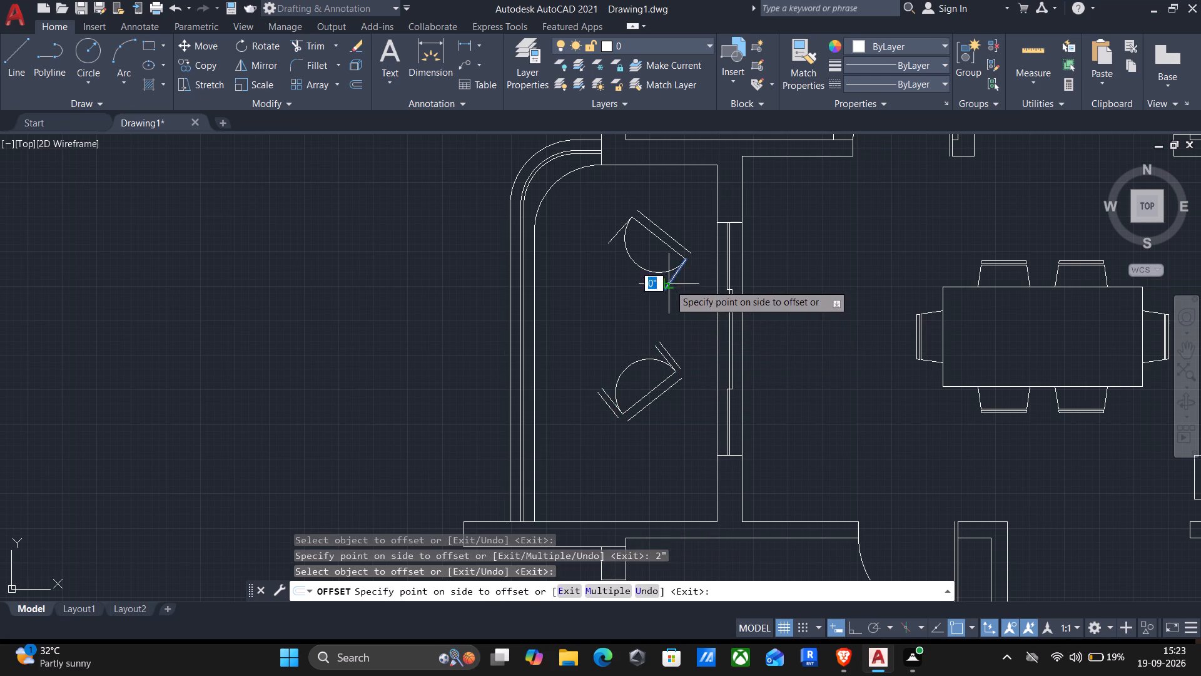
{"action": "key", "text": "2"}
{"action": "key", "text": "shift+quotedbl"}
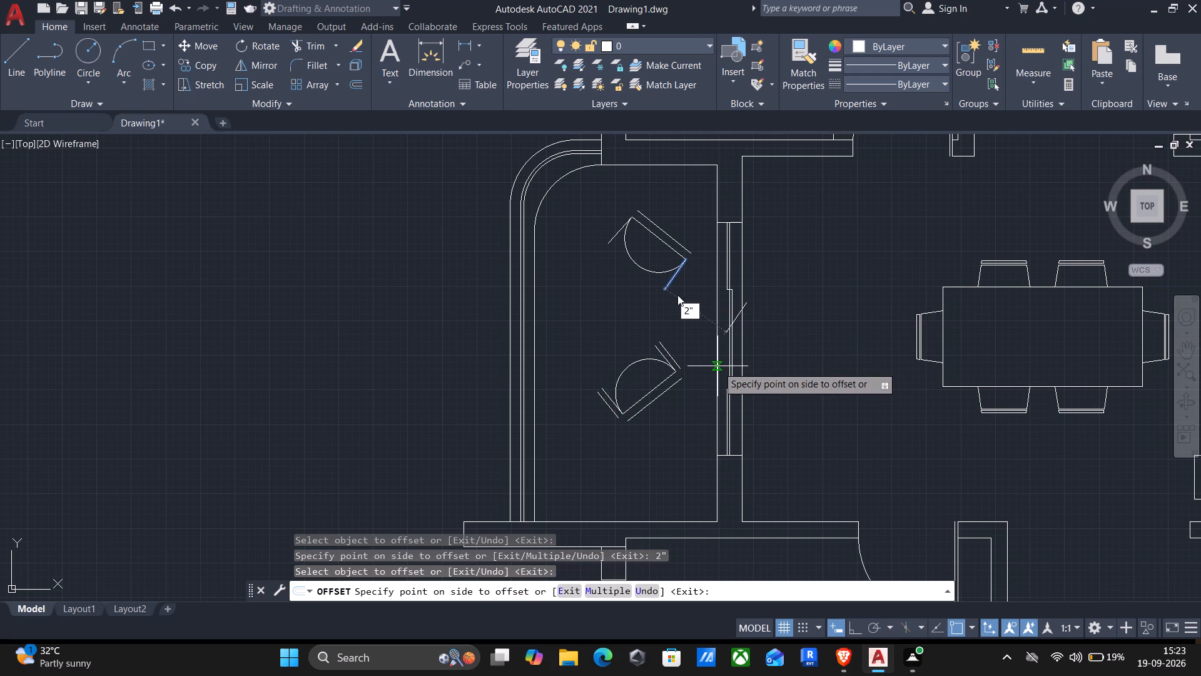
{"action": "key", "text": "Return"}
{"action": "left_click", "coordinate": [612, 240]}
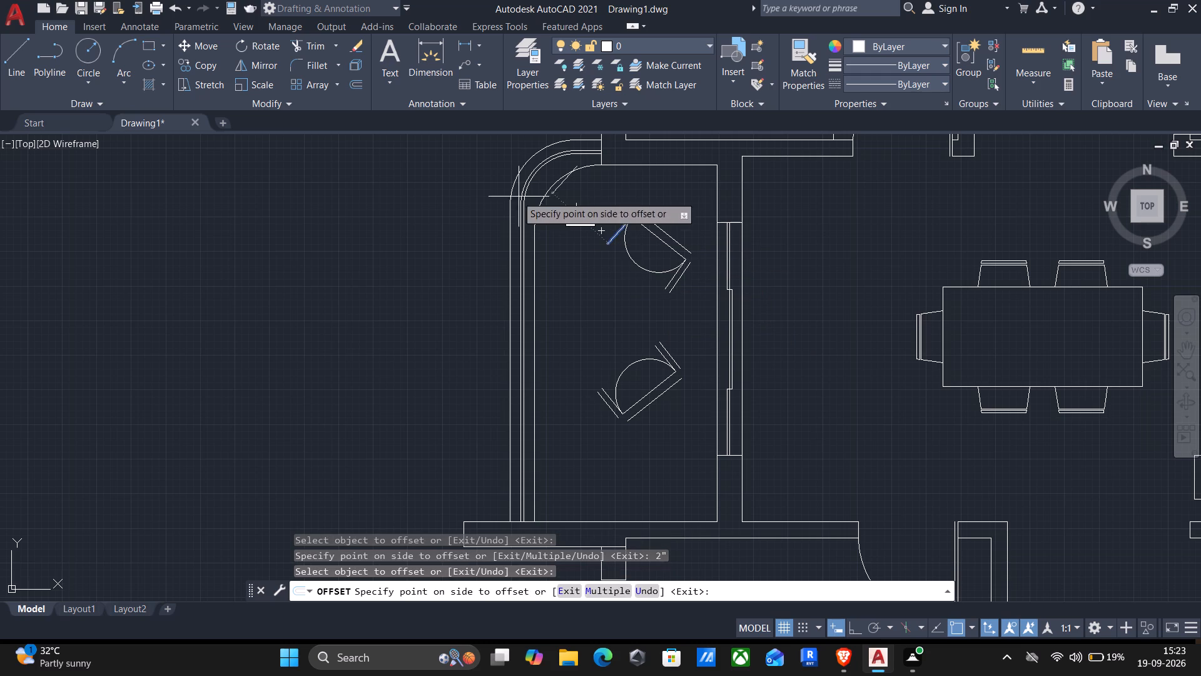
{"action": "key", "text": "2"}
{"action": "key", "text": "shift+quotedbl"}
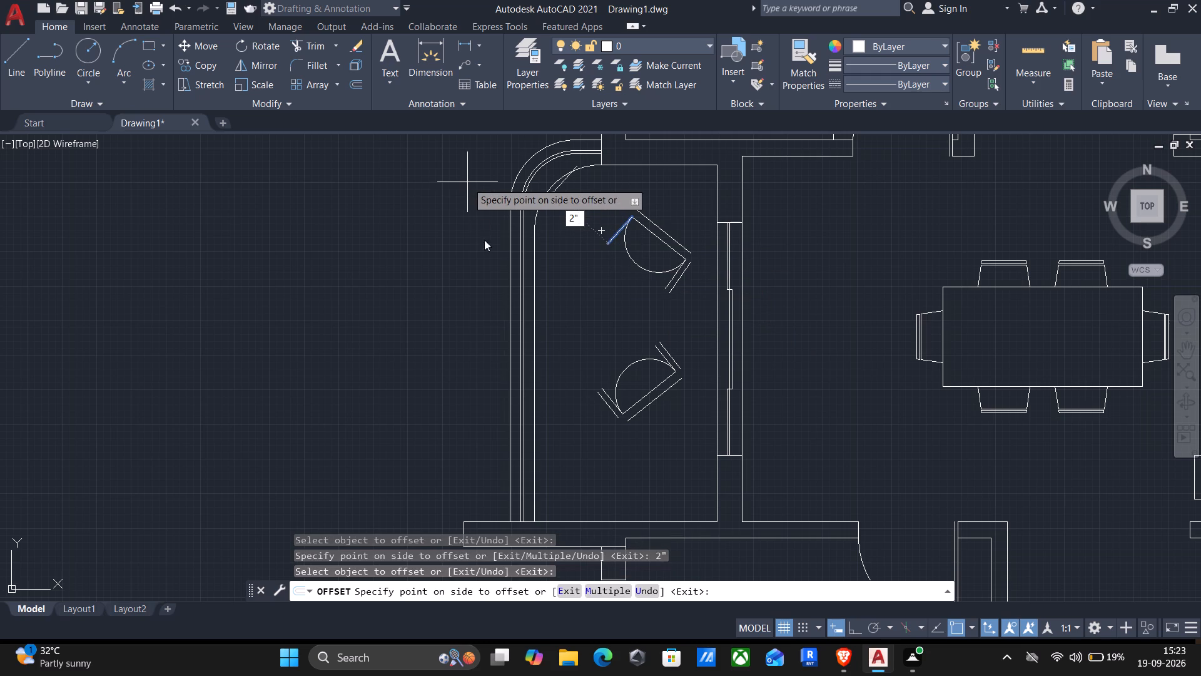
{"action": "key", "text": "Return"}
{"action": "key", "text": "Return"}
Fillet the south seat's outer back line to both outer arm lines with a 4" radius.
{"action": "key", "text": "f"}
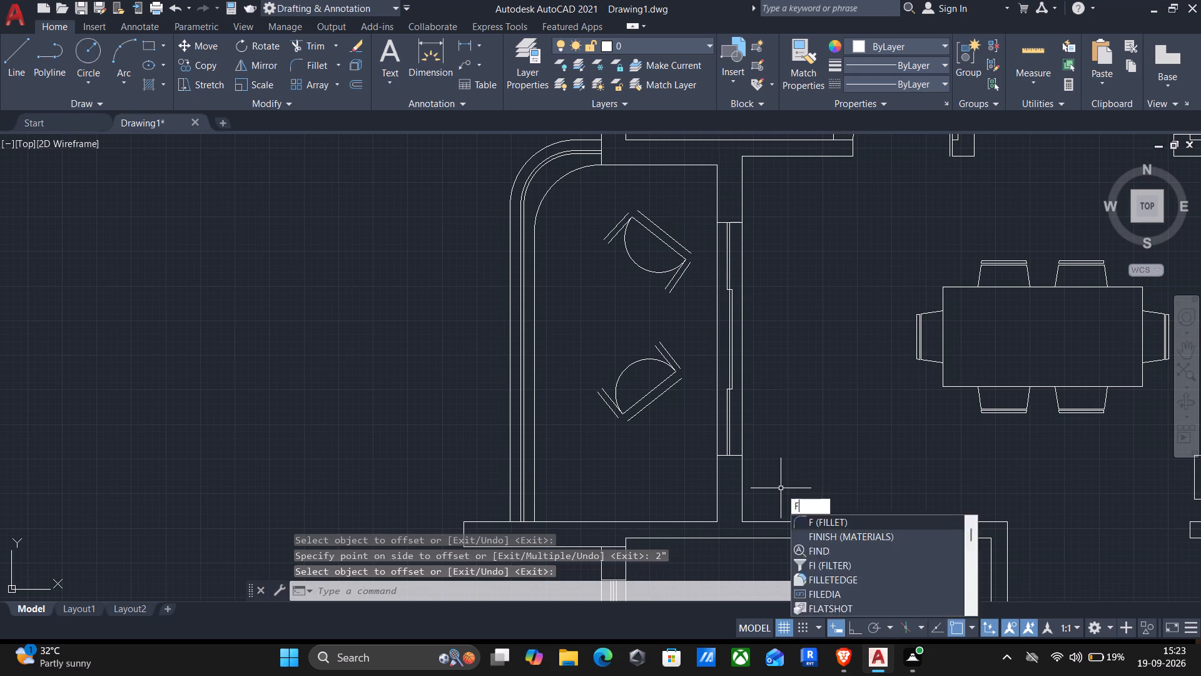
{"action": "key", "text": "Return"}
{"action": "key", "text": "r"}
{"action": "key", "text": "Return"}
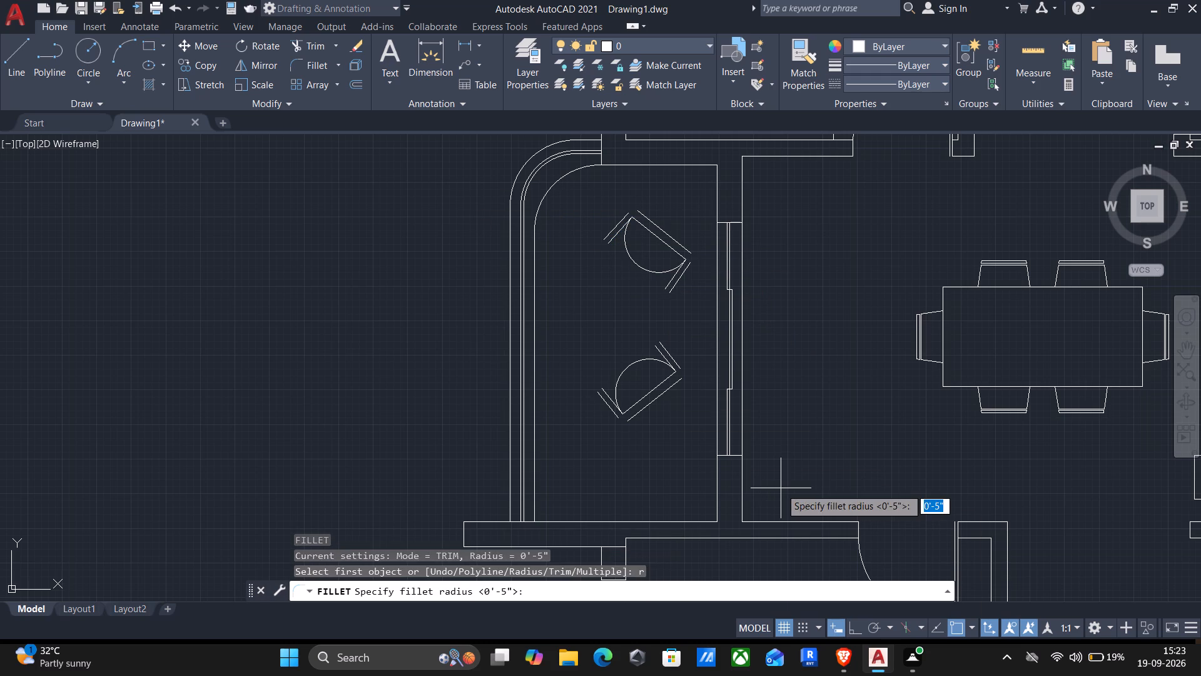
{"action": "type", "text": "4\""}
{"action": "key", "text": "Return"}
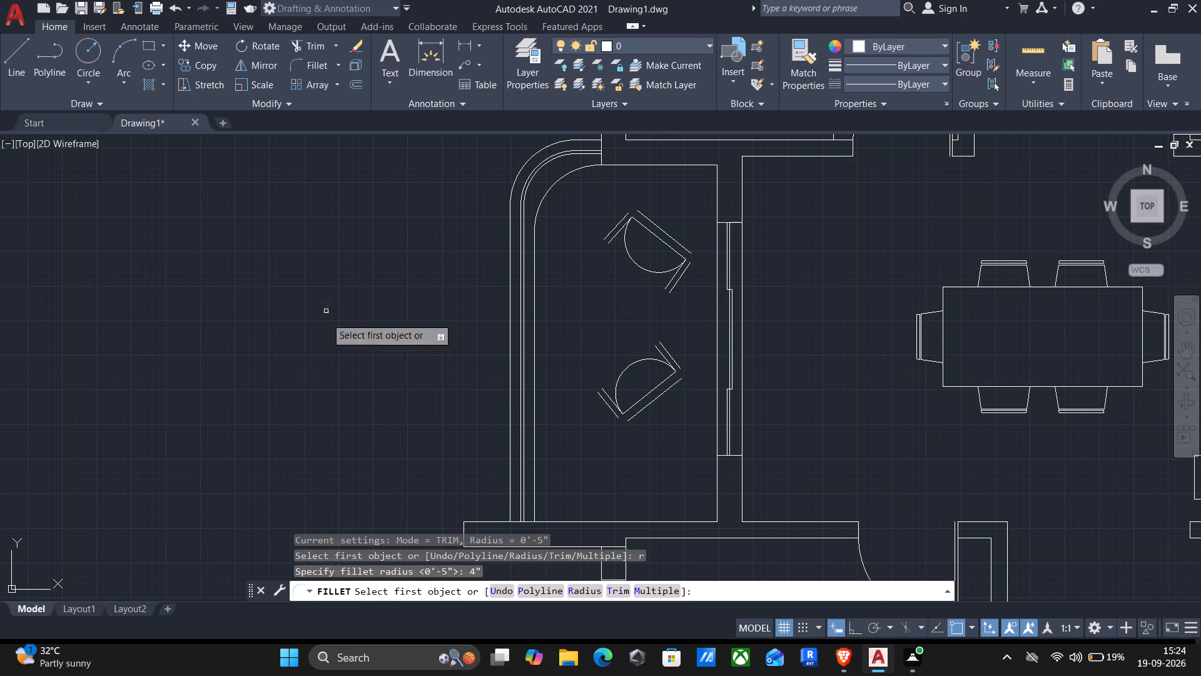
{"action": "scroll", "coordinate": [717, 416], "scroll_direction": "up", "scroll_amount": 2}
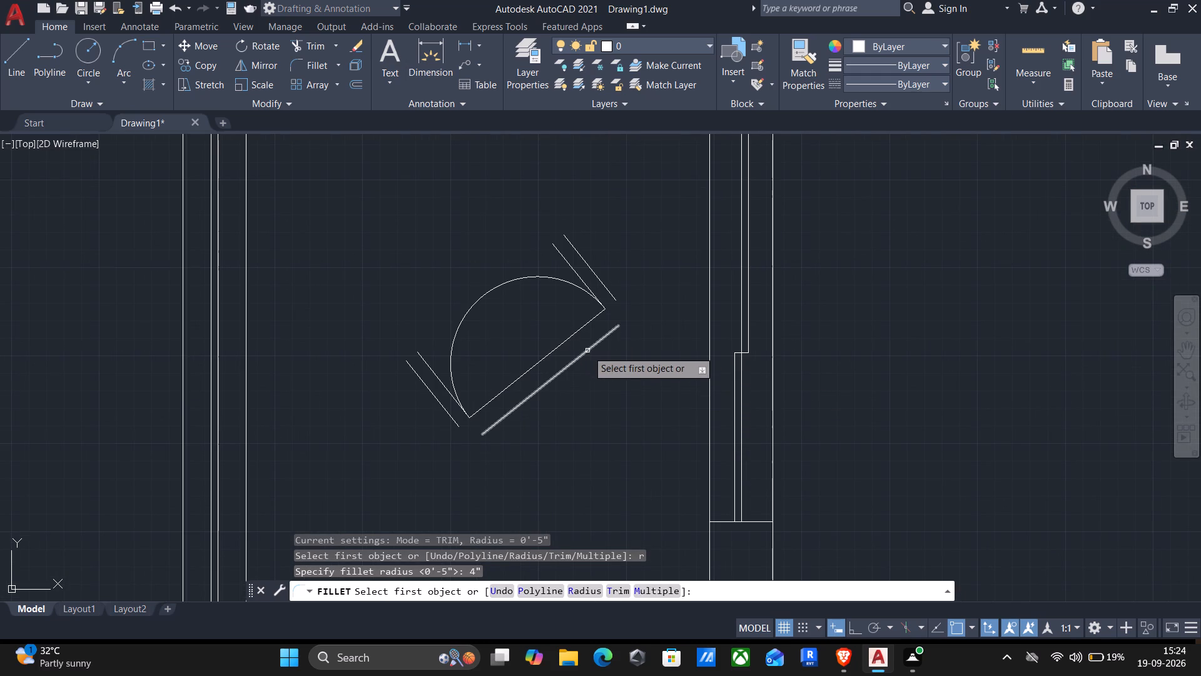
{"action": "left_click", "coordinate": [592, 351]}
{"action": "scroll", "coordinate": [609, 282], "scroll_direction": "up", "scroll_amount": 1}
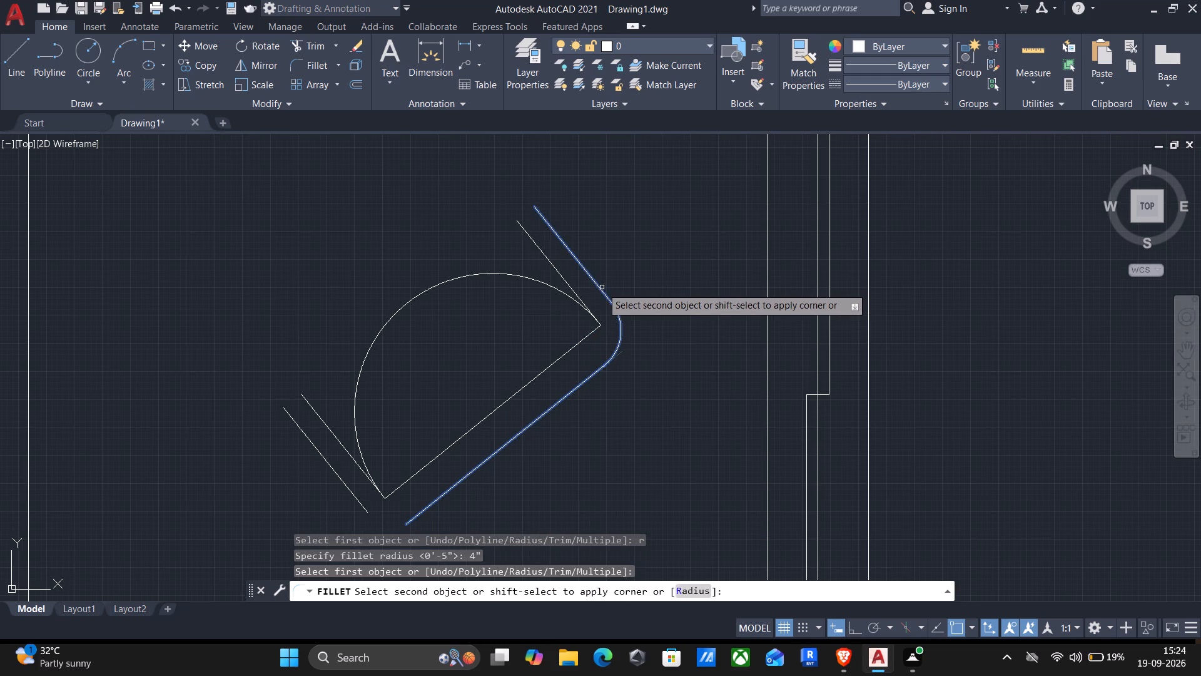
{"action": "left_click", "coordinate": [601, 288]}
{"action": "scroll", "coordinate": [434, 491], "scroll_direction": "down", "scroll_amount": 2}
{"action": "middle_click_drag", "start_coordinate": [424, 475], "coordinate": [455, 407]}
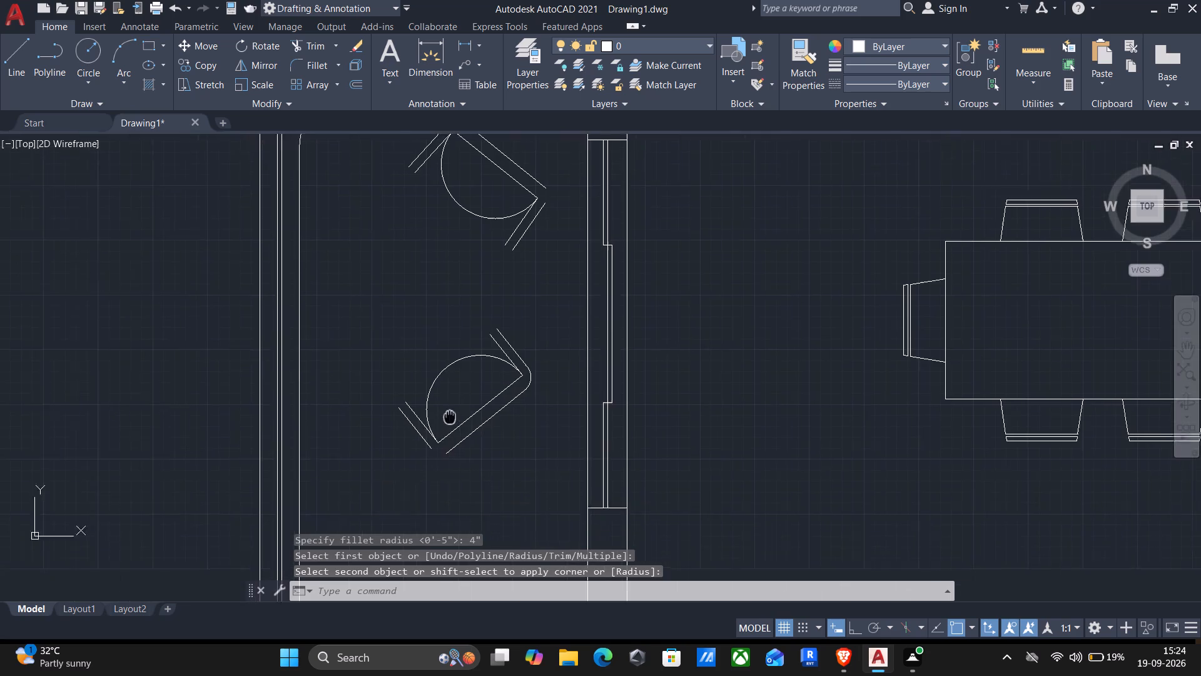
{"action": "middle_click_drag", "start_coordinate": [455, 407], "coordinate": [487, 347]}
{"action": "key", "text": "Return"}
{"action": "scroll", "coordinate": [499, 377], "scroll_direction": "up", "scroll_amount": 2}
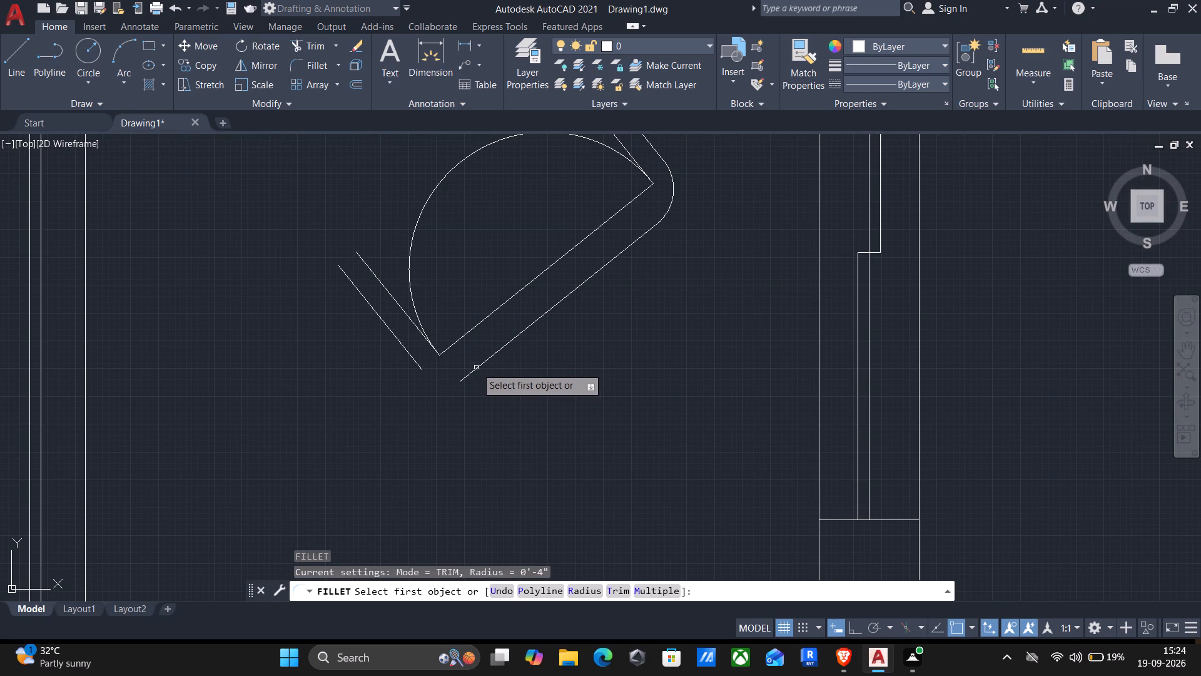
{"action": "left_click", "coordinate": [475, 368]}
{"action": "left_click", "coordinate": [400, 347]}
Fillet the south seat's inner back line to both inner arm lines with the 4" radius.
{"action": "key", "text": "Return"}
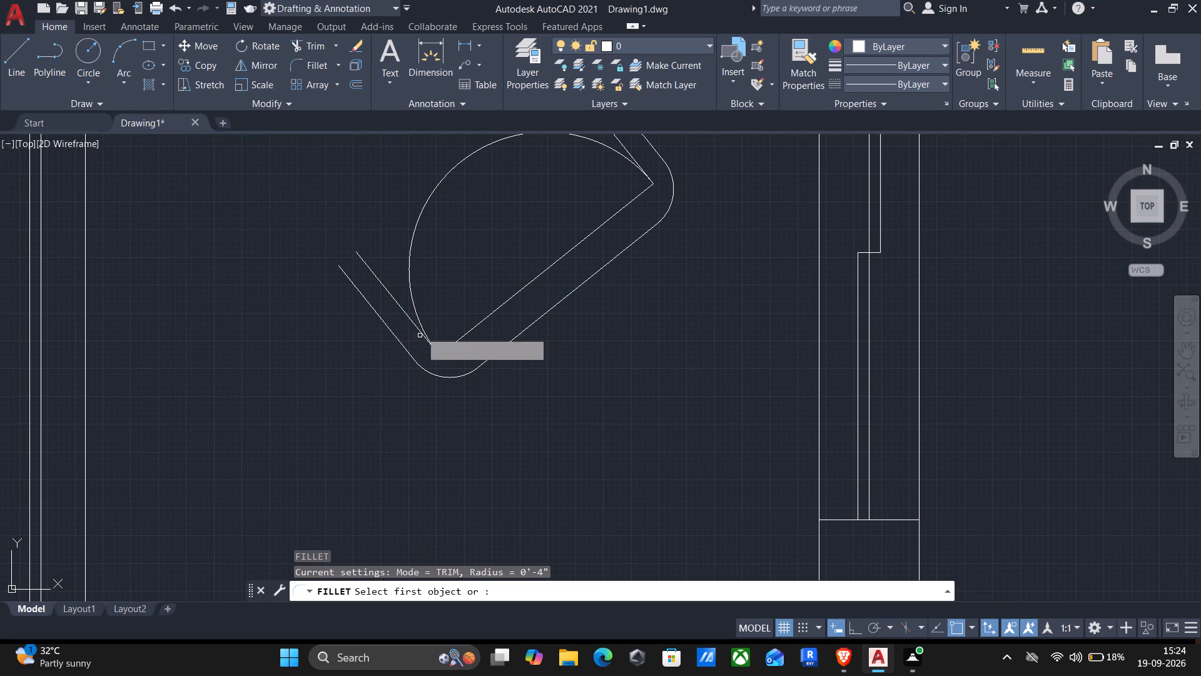
{"action": "left_click", "coordinate": [413, 328]}
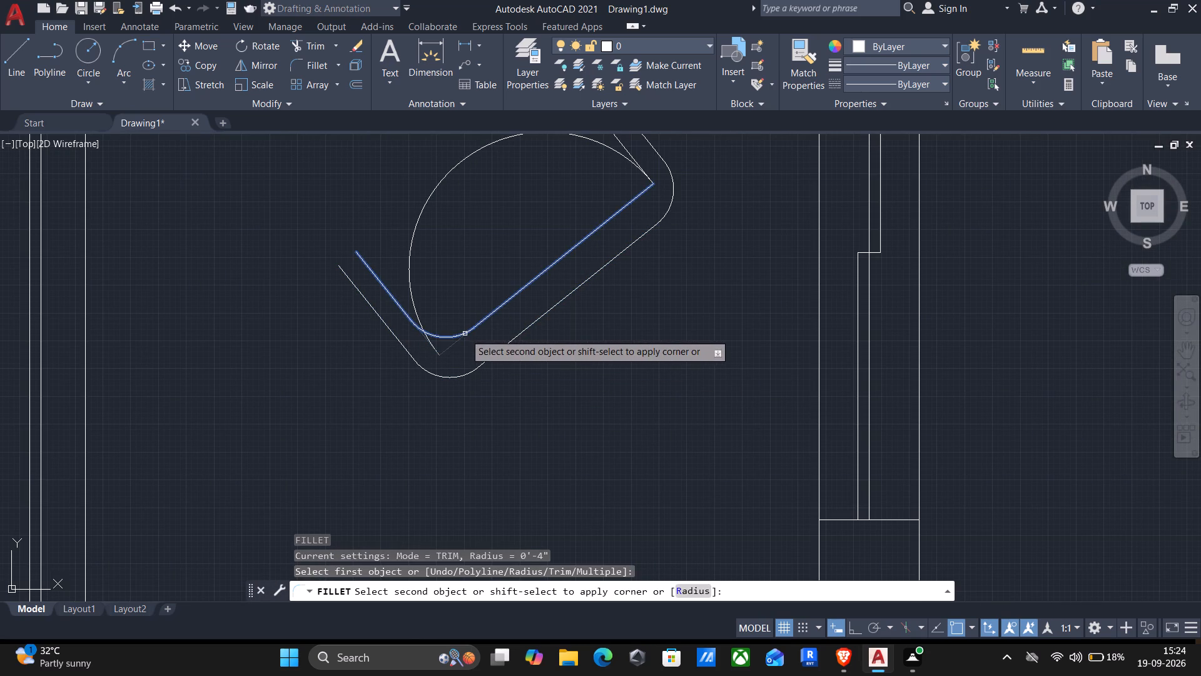
{"action": "left_click", "coordinate": [466, 334]}
{"action": "key", "text": "Return"}
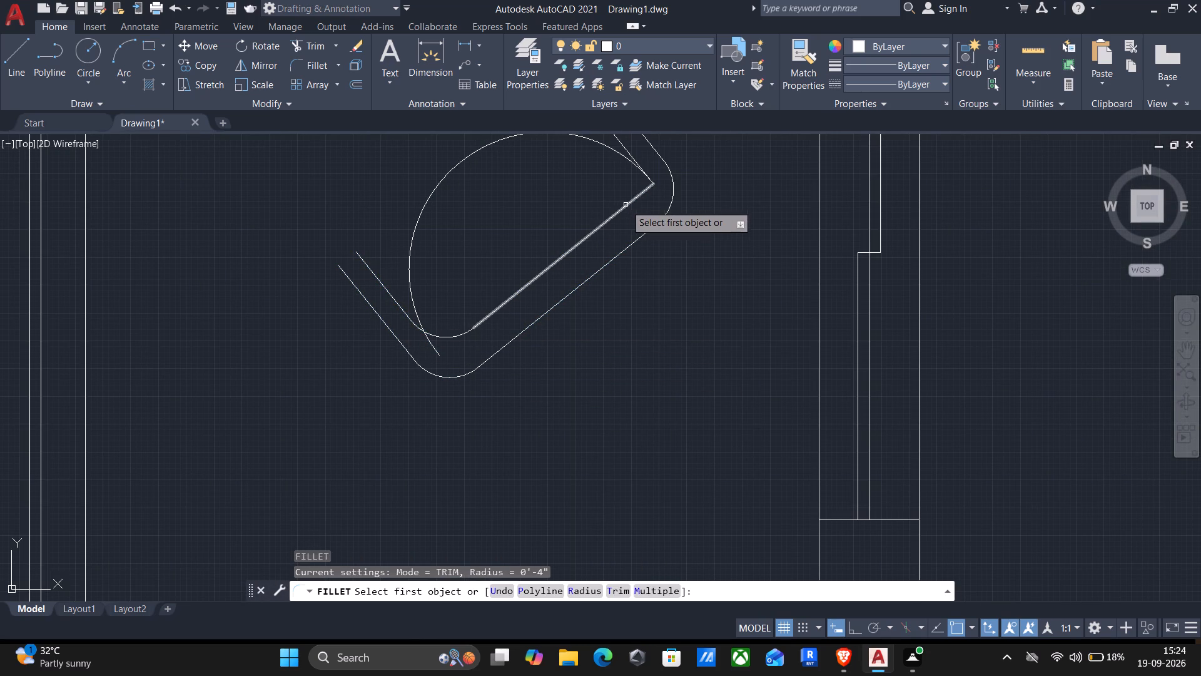
{"action": "left_click", "coordinate": [626, 205]}
{"action": "left_click", "coordinate": [619, 146]}
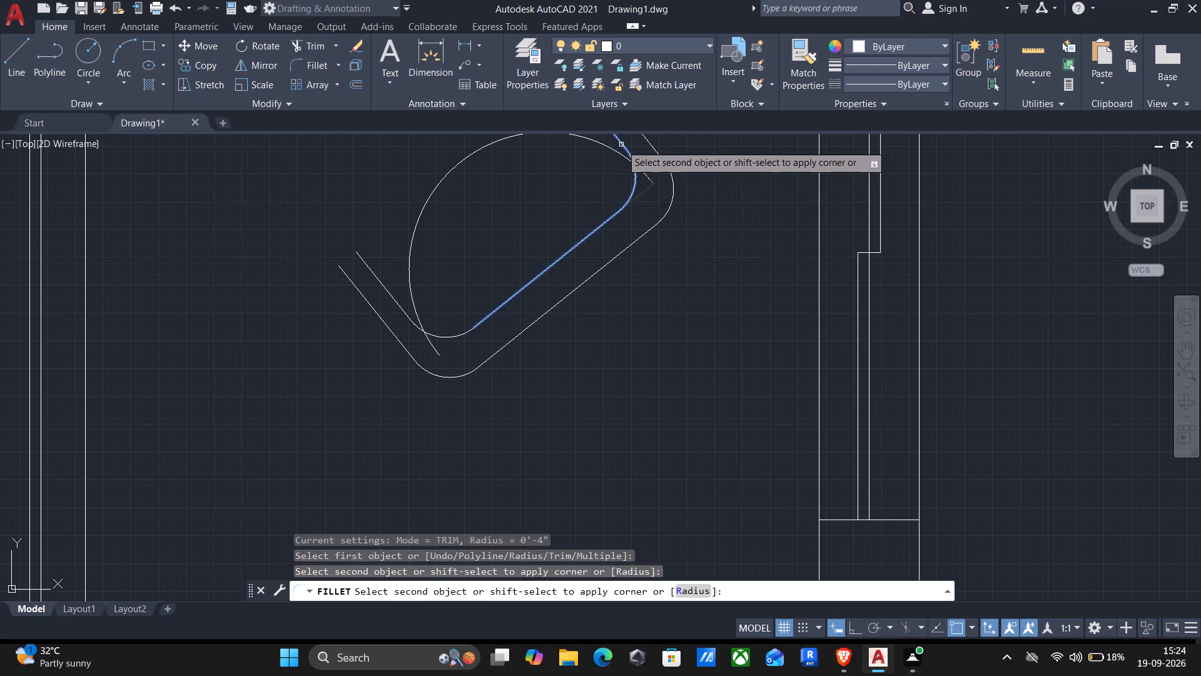
{"action": "left_click", "coordinate": [621, 144]}
Fillet the outer and inner corners at the north seat's southeast end with the 4" radius.
{"action": "scroll", "coordinate": [592, 158], "scroll_direction": "down", "scroll_amount": 1}
{"action": "middle_click_drag", "start_coordinate": [571, 184], "coordinate": [581, 337]}
{"action": "scroll", "coordinate": [562, 306], "scroll_direction": "down", "scroll_amount": 1}
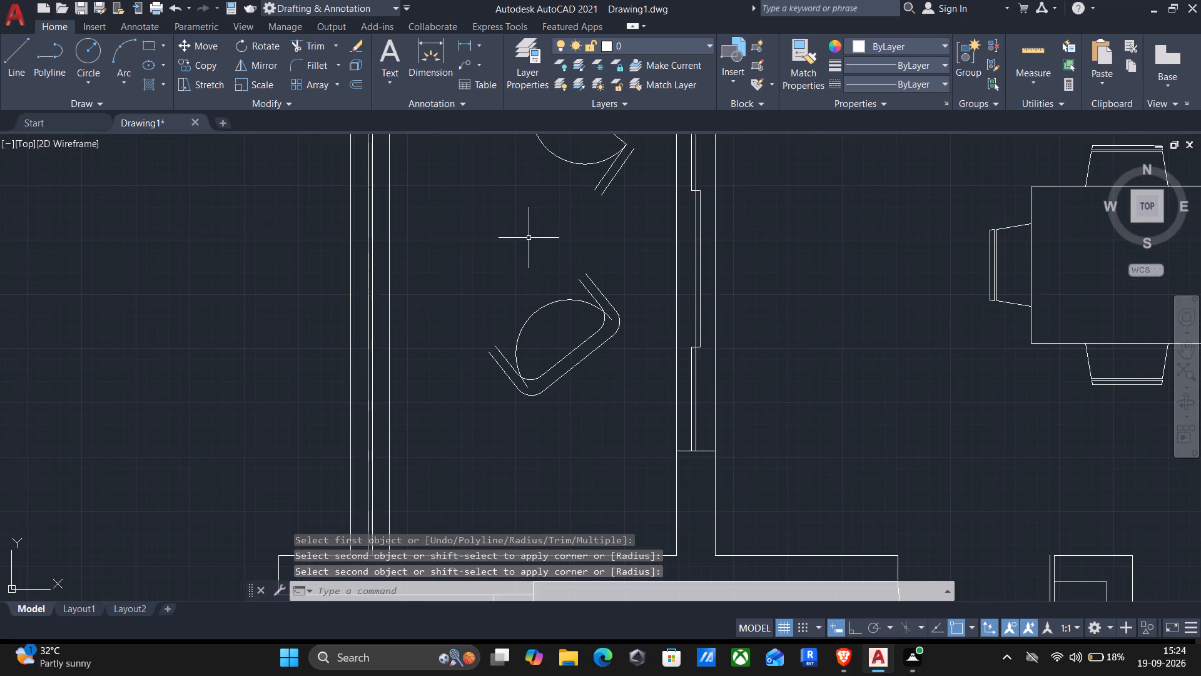
{"action": "middle_click_drag", "start_coordinate": [525, 237], "coordinate": [537, 347]}
{"action": "scroll", "coordinate": [649, 237], "scroll_direction": "up", "scroll_amount": 1}
{"action": "key", "text": "Return"}
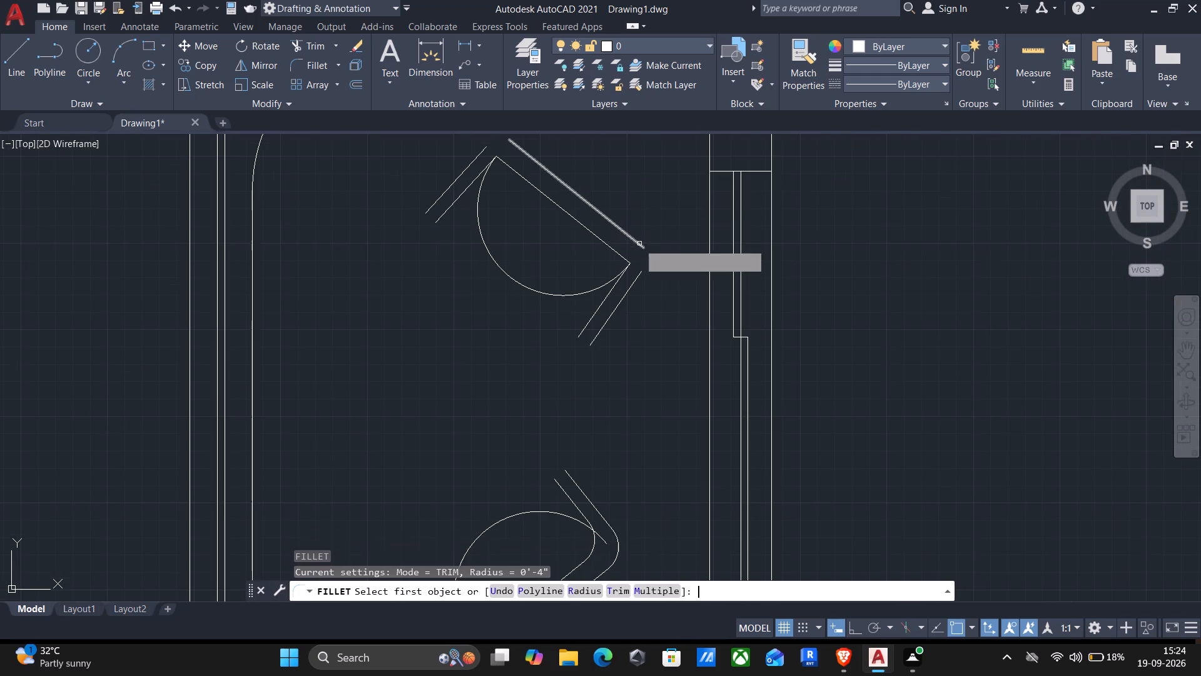
{"action": "scroll", "coordinate": [634, 250], "scroll_direction": "up", "scroll_amount": 2}
{"action": "left_click", "coordinate": [614, 353]}
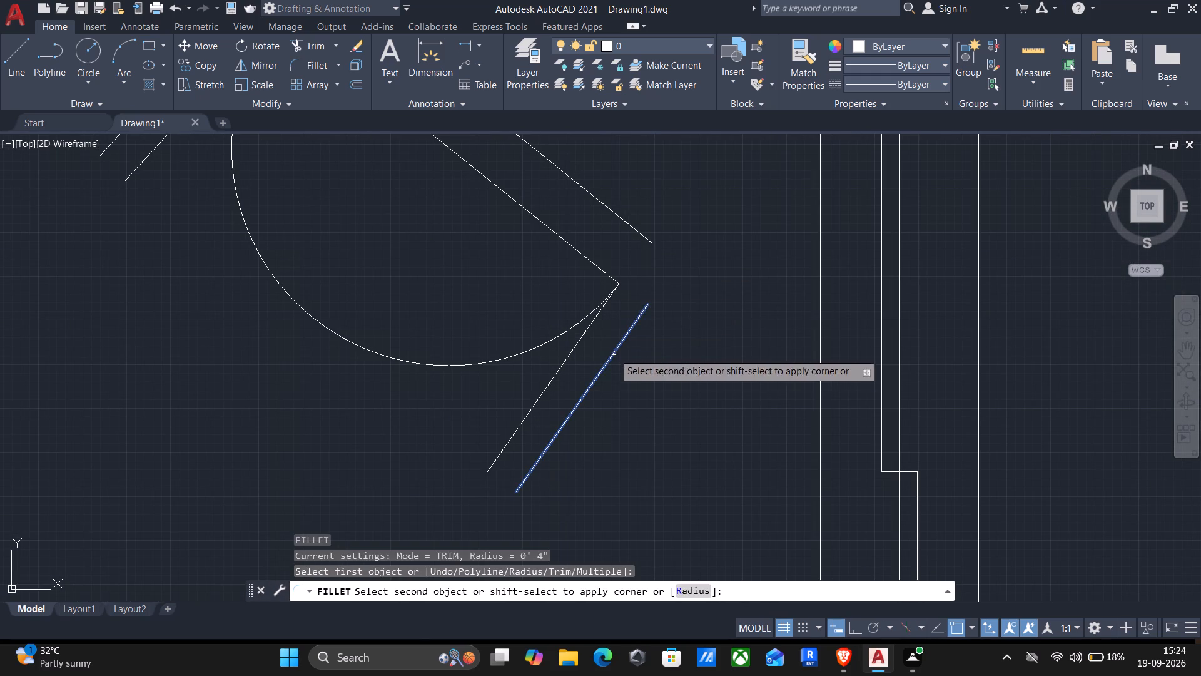
{"action": "left_click", "coordinate": [632, 228]}
{"action": "key", "text": "Return"}
{"action": "scroll", "coordinate": [600, 311], "scroll_direction": "up", "scroll_amount": 1}
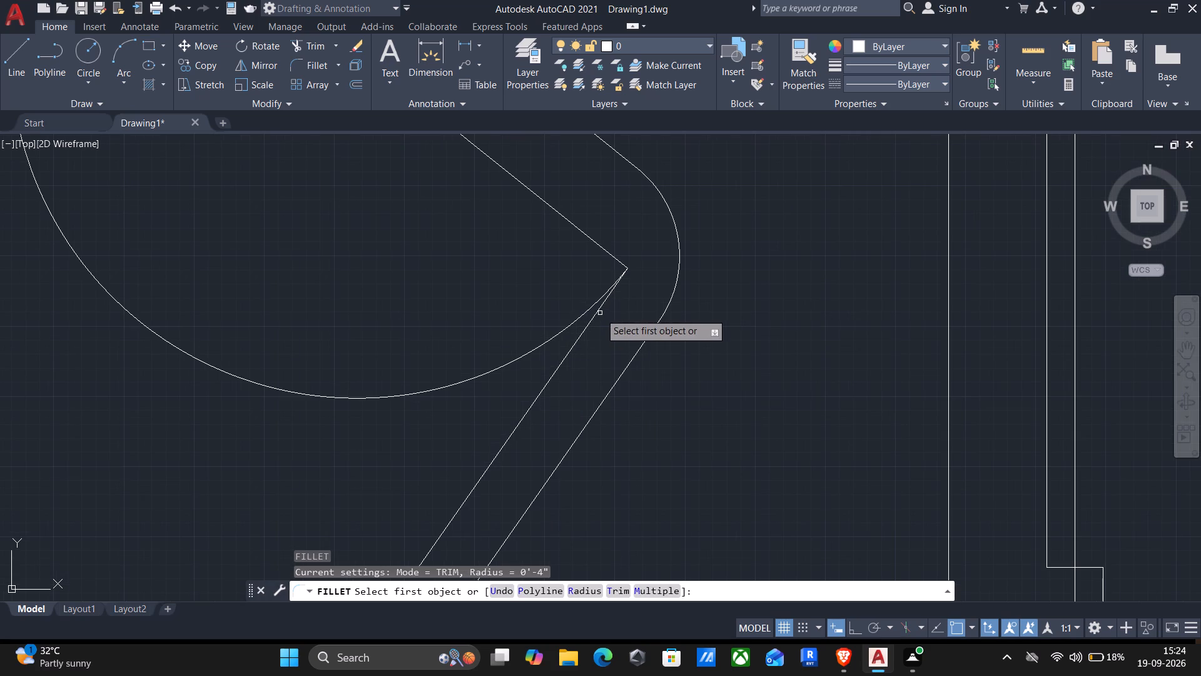
{"action": "left_click", "coordinate": [594, 319]}
{"action": "left_click", "coordinate": [579, 234]}
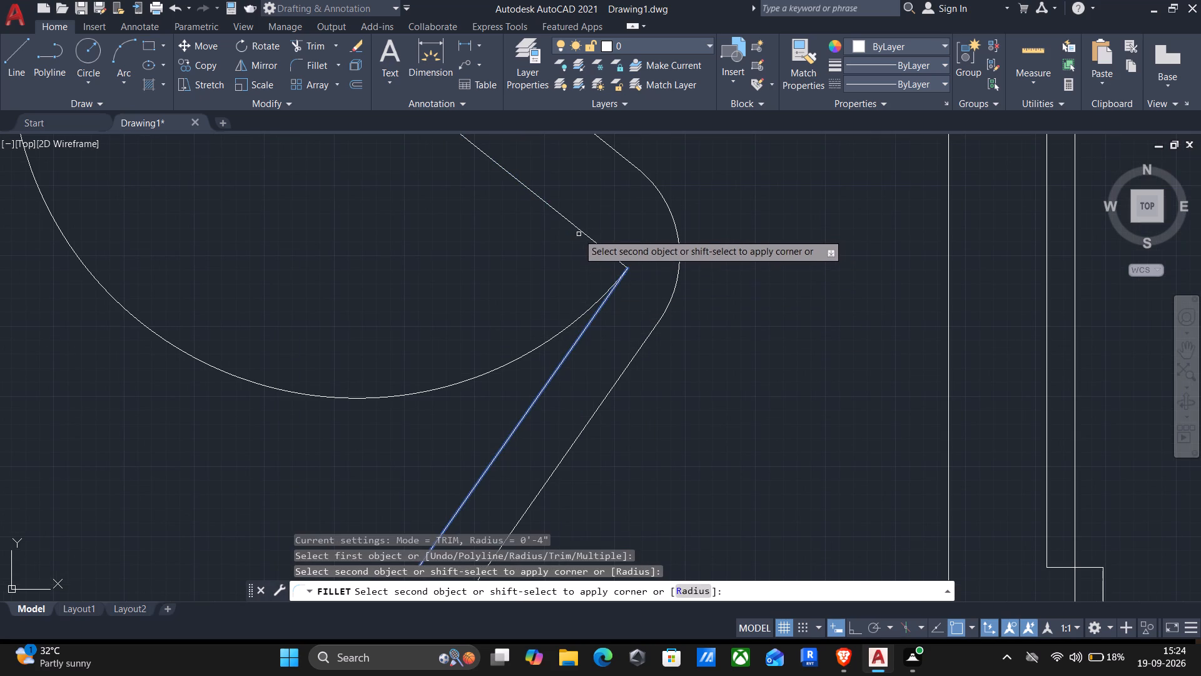
{"action": "left_click", "coordinate": [569, 222]}
Fillet the outer and inner corners at the north seat's northwest end with the 4" radius.
{"action": "scroll", "coordinate": [544, 222], "scroll_direction": "down", "scroll_amount": 2}
{"action": "middle_click_drag", "start_coordinate": [462, 233], "coordinate": [537, 363]}
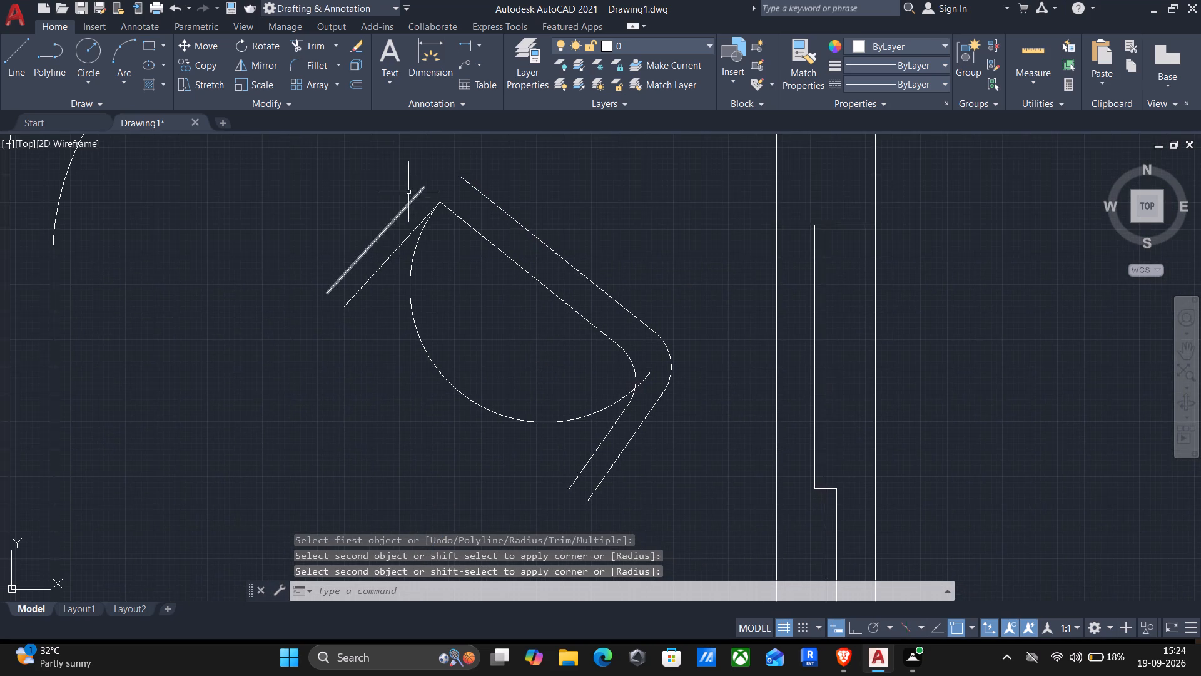
{"action": "scroll", "coordinate": [408, 192], "scroll_direction": "up", "scroll_amount": 2}
{"action": "key", "text": "Return"}
{"action": "left_click", "coordinate": [408, 217]}
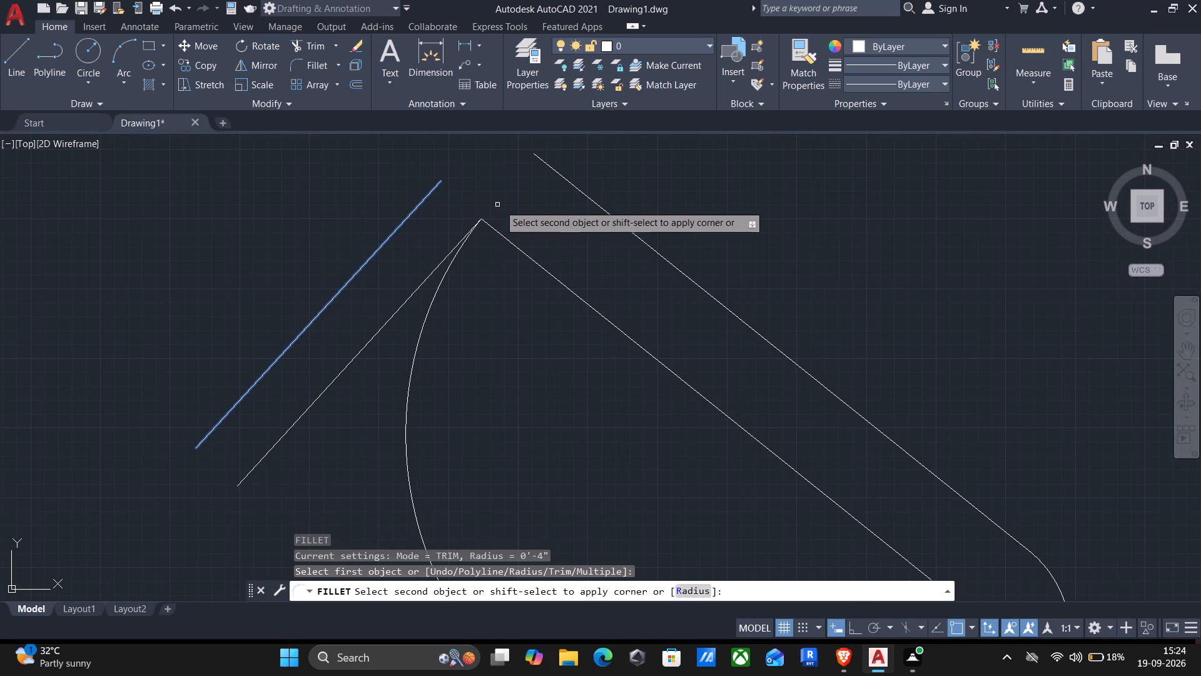
{"action": "left_click", "coordinate": [605, 212]}
{"action": "key", "text": "Return"}
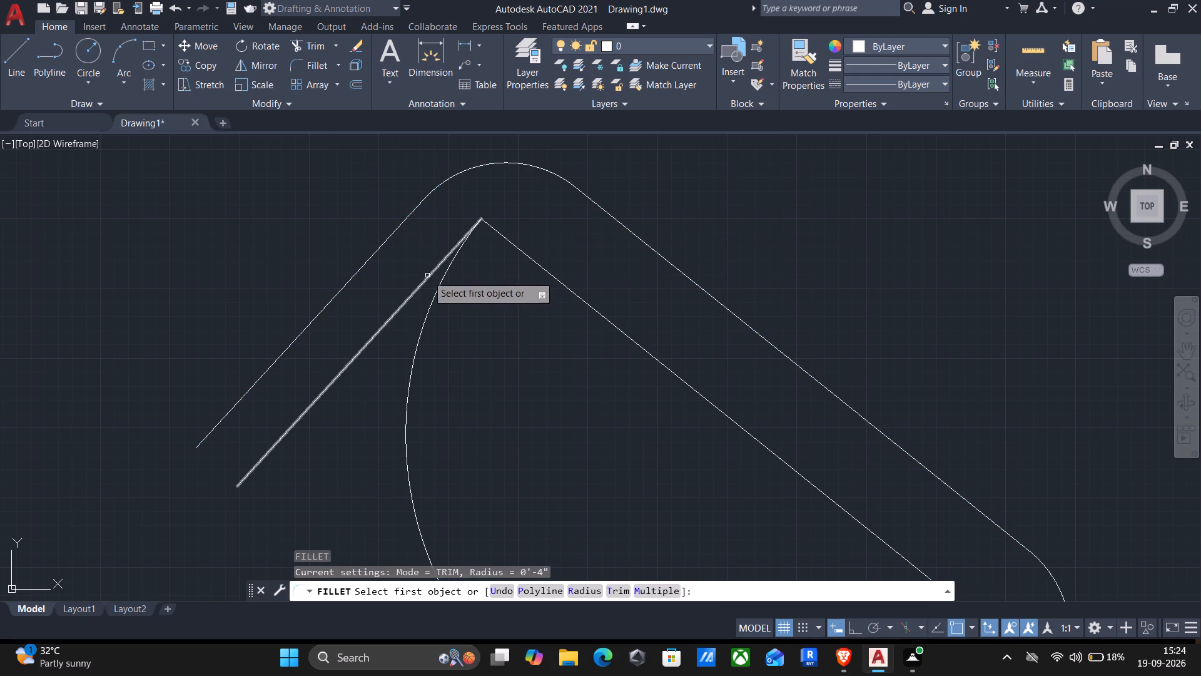
{"action": "left_click", "coordinate": [422, 279]}
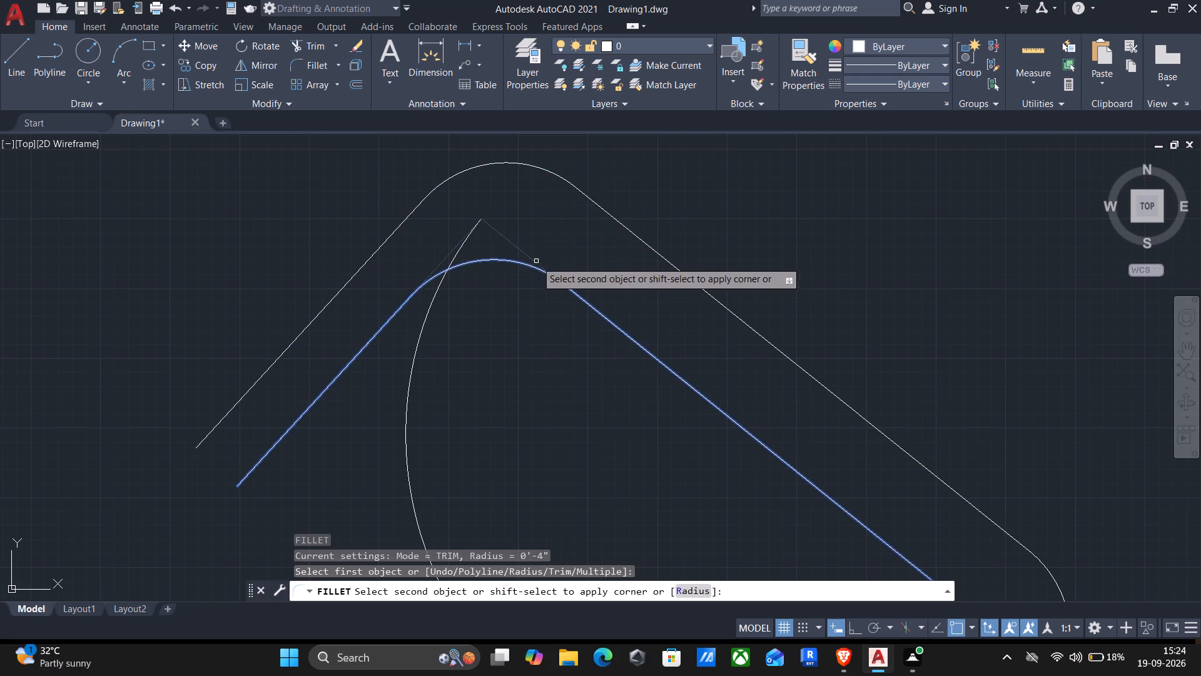
{"action": "left_click", "coordinate": [536, 261]}
Trim both ends of the north seat's arc that extend past the inner rounded corners.
{"action": "scroll", "coordinate": [527, 273], "scroll_direction": "down", "scroll_amount": 1}
{"action": "middle_click_drag", "start_coordinate": [526, 356], "coordinate": [536, 294]}
{"action": "scroll", "coordinate": [538, 297], "scroll_direction": "down", "scroll_amount": 1}
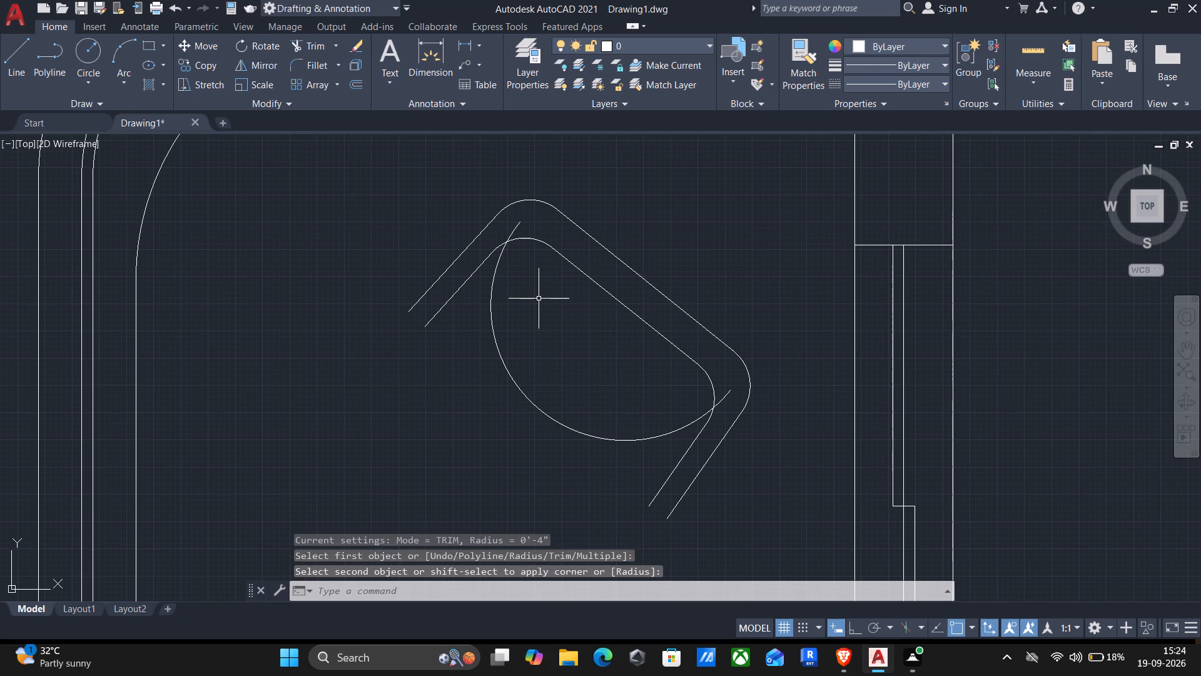
{"action": "type", "text": "tr"}
{"action": "key", "text": "Return"}
{"action": "scroll", "coordinate": [515, 226], "scroll_direction": "up", "scroll_amount": 1}
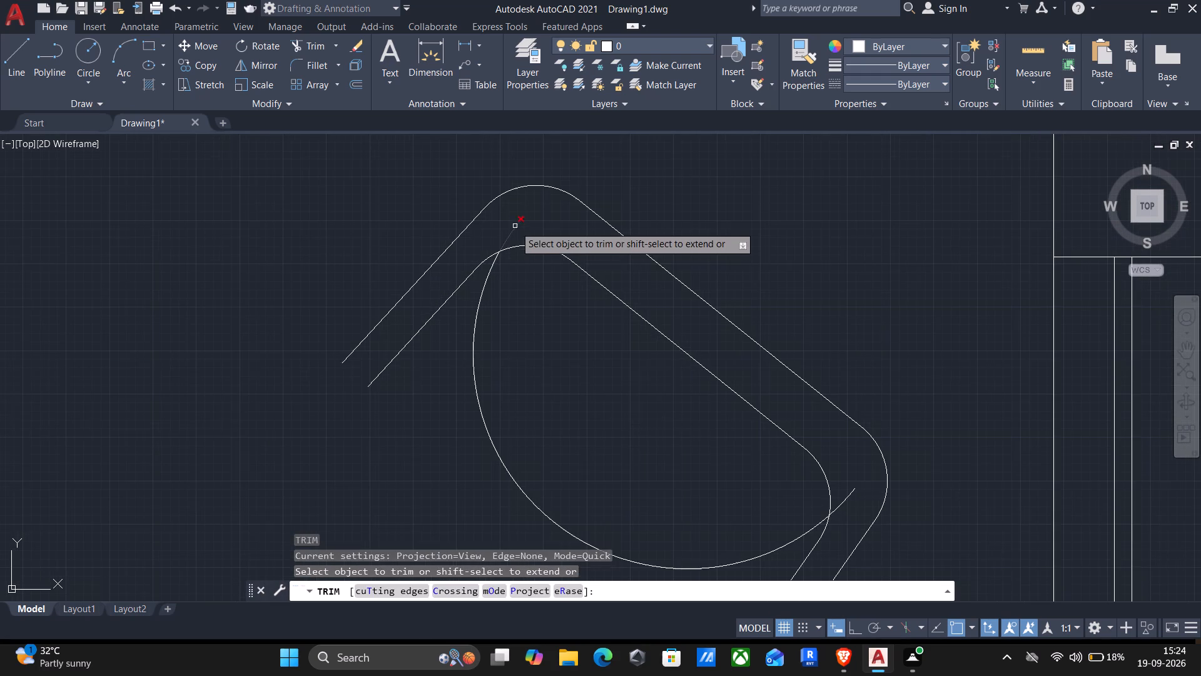
{"action": "left_click_drag", "start_coordinate": [528, 238], "coordinate": [487, 253]}
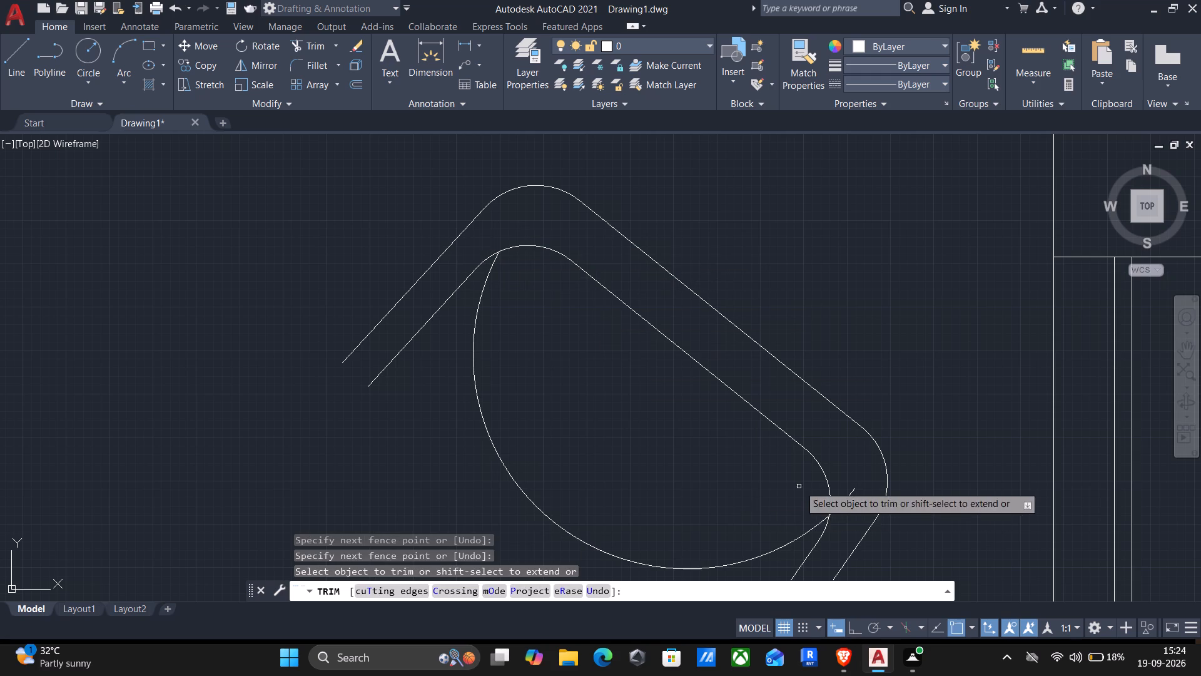
{"action": "middle_click_drag", "start_coordinate": [803, 483], "coordinate": [608, 330]}
{"action": "scroll", "coordinate": [642, 339], "scroll_direction": "up", "scroll_amount": 2}
{"action": "left_click_drag", "start_coordinate": [647, 340], "coordinate": [649, 403]}
Trim both ends of the south seat's arc that extend past the inner rounded corners.
{"action": "scroll", "coordinate": [648, 403], "scroll_direction": "down", "scroll_amount": 2}
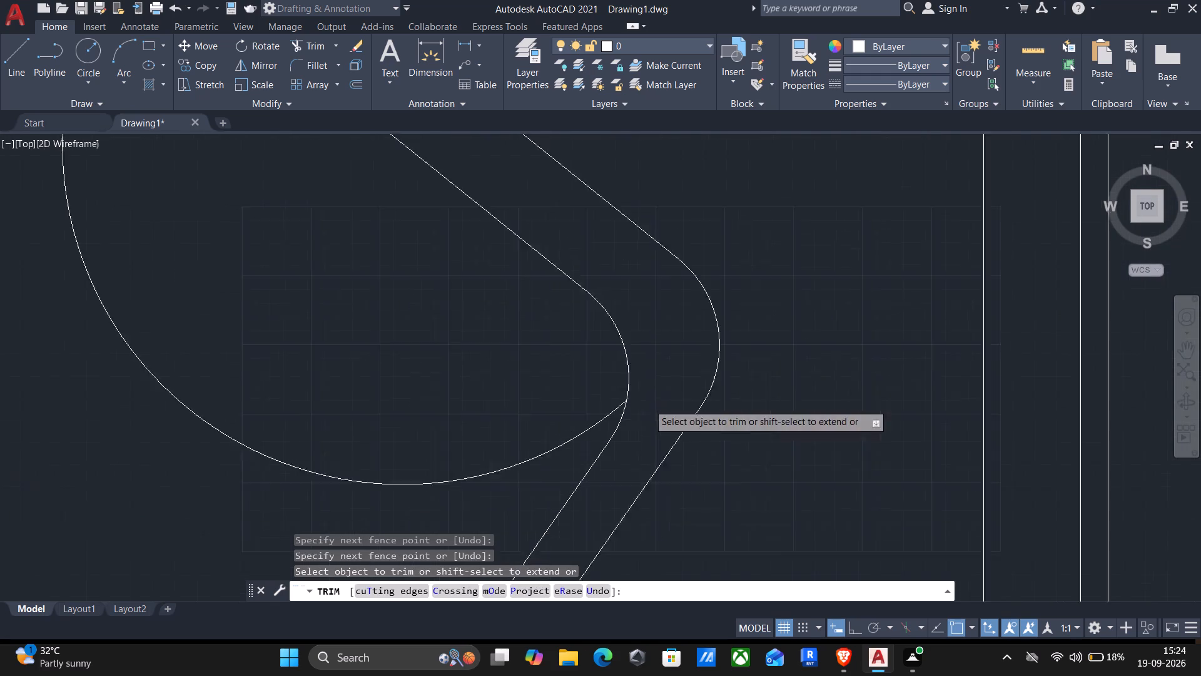
{"action": "scroll", "coordinate": [648, 404], "scroll_direction": "down", "scroll_amount": 1}
{"action": "middle_click_drag", "start_coordinate": [362, 457], "coordinate": [464, 292]}
{"action": "scroll", "coordinate": [460, 305], "scroll_direction": "down", "scroll_amount": 1}
{"action": "middle_click_drag", "start_coordinate": [462, 429], "coordinate": [444, 231]}
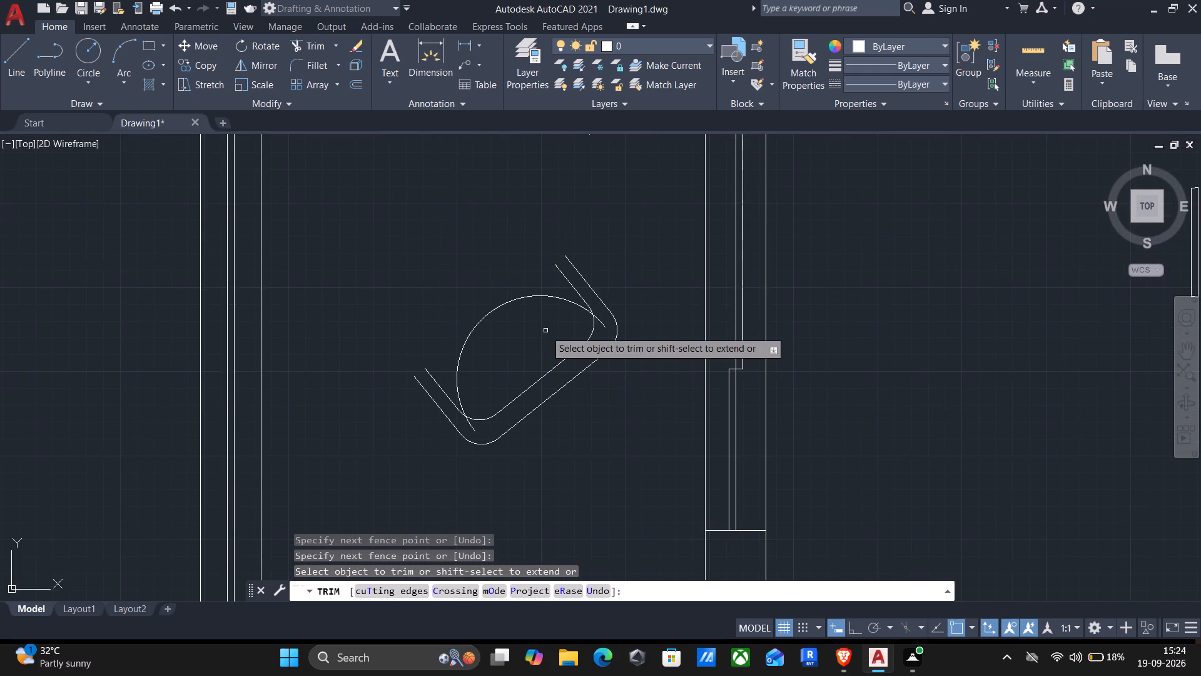
{"action": "scroll", "coordinate": [552, 349], "scroll_direction": "up", "scroll_amount": 3}
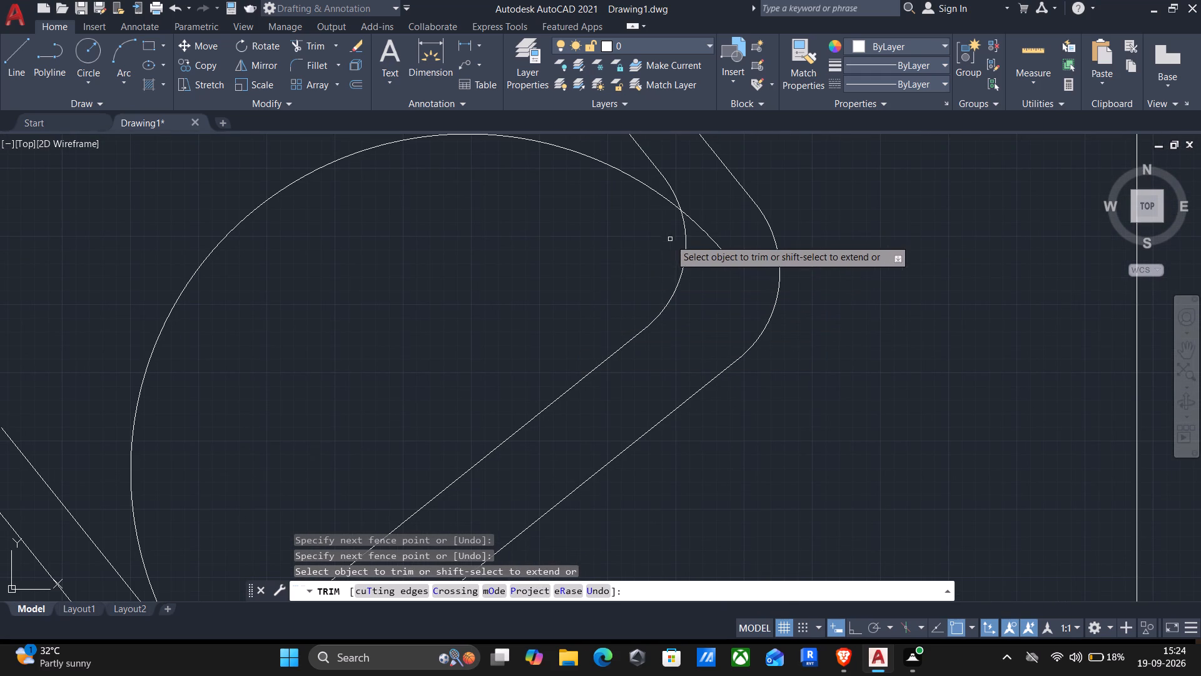
{"action": "scroll", "coordinate": [699, 227], "scroll_direction": "up", "scroll_amount": 1}
{"action": "left_click_drag", "start_coordinate": [711, 215], "coordinate": [693, 317]}
{"action": "scroll", "coordinate": [688, 319], "scroll_direction": "down", "scroll_amount": 2}
{"action": "middle_click", "coordinate": [565, 349]}
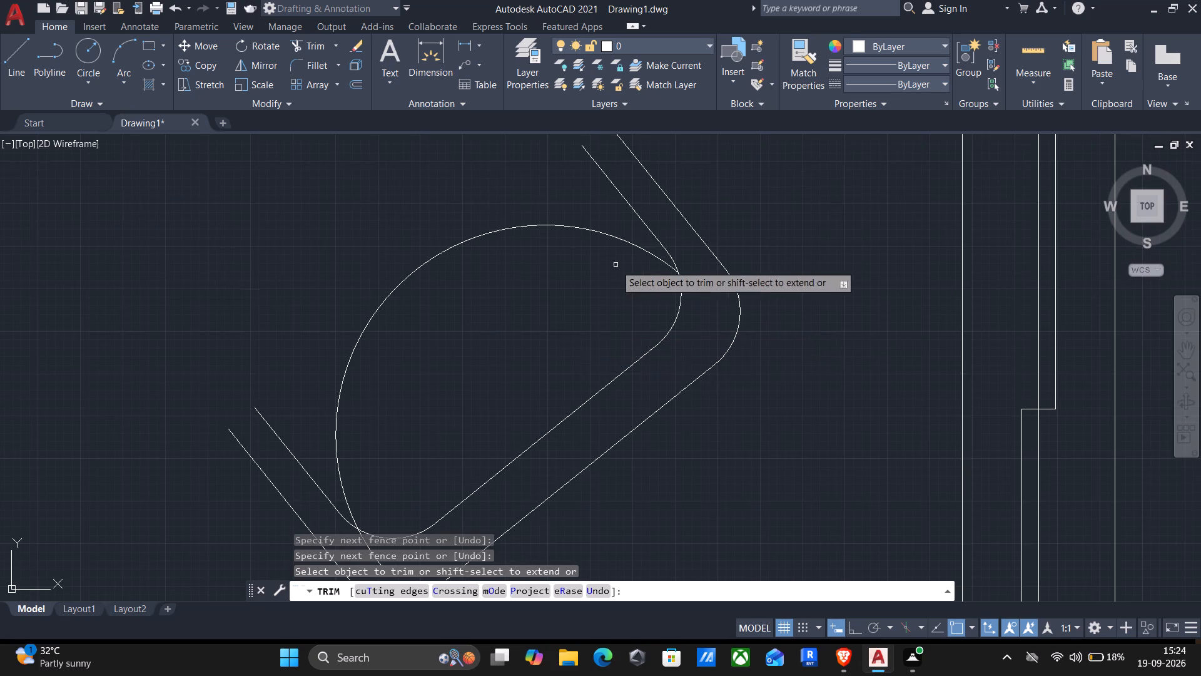
{"action": "middle_click_drag", "start_coordinate": [455, 453], "coordinate": [653, 234]}
{"action": "scroll", "coordinate": [469, 423], "scroll_direction": "up", "scroll_amount": 3}
{"action": "left_click_drag", "start_coordinate": [565, 384], "coordinate": [533, 382]}
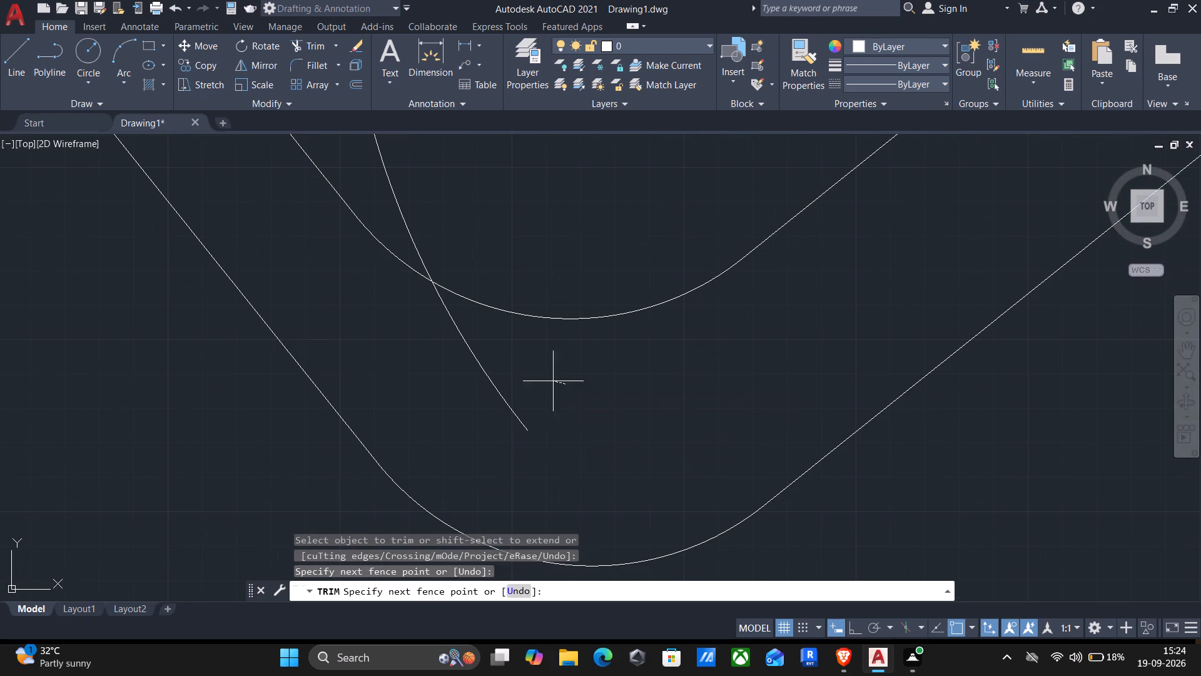
{"action": "left_click_drag", "start_coordinate": [533, 382], "coordinate": [459, 382]}
{"action": "scroll", "coordinate": [454, 375], "scroll_direction": "down", "scroll_amount": 3}
{"action": "middle_click_drag", "start_coordinate": [530, 238], "coordinate": [539, 422]}
{"action": "scroll", "coordinate": [526, 368], "scroll_direction": "down", "scroll_amount": 2}
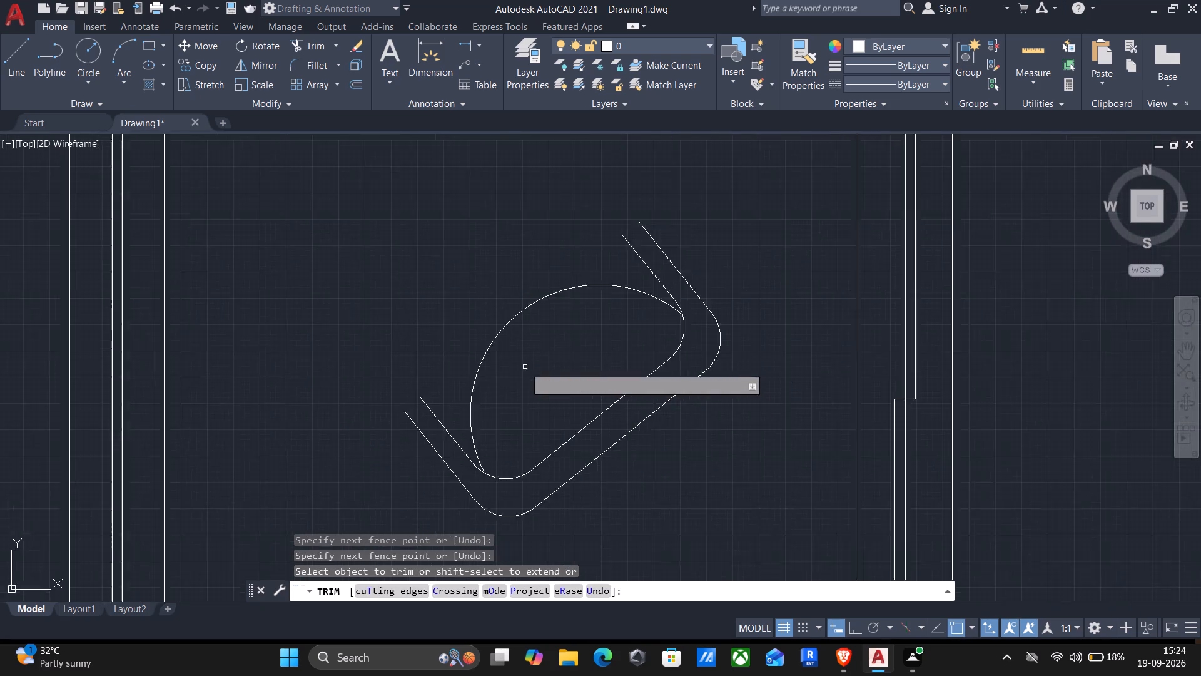
Close both open arm ends of the south armchair with short lines about 2" long between the inner and outer outlines.
{"action": "middle_click_drag", "start_coordinate": [400, 263], "coordinate": [550, 343]}
{"action": "key", "text": "Escape"}
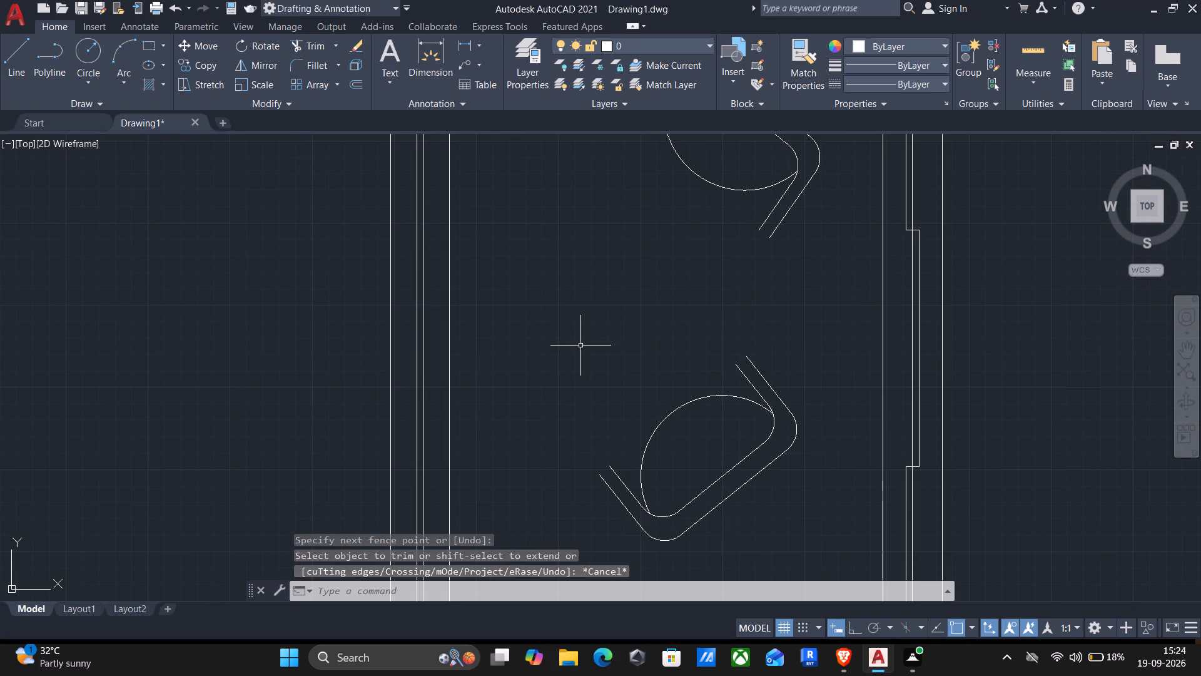
{"action": "key", "text": "l"}
{"action": "key", "text": "Return"}
{"action": "scroll", "coordinate": [728, 367], "scroll_direction": "up", "scroll_amount": 2}
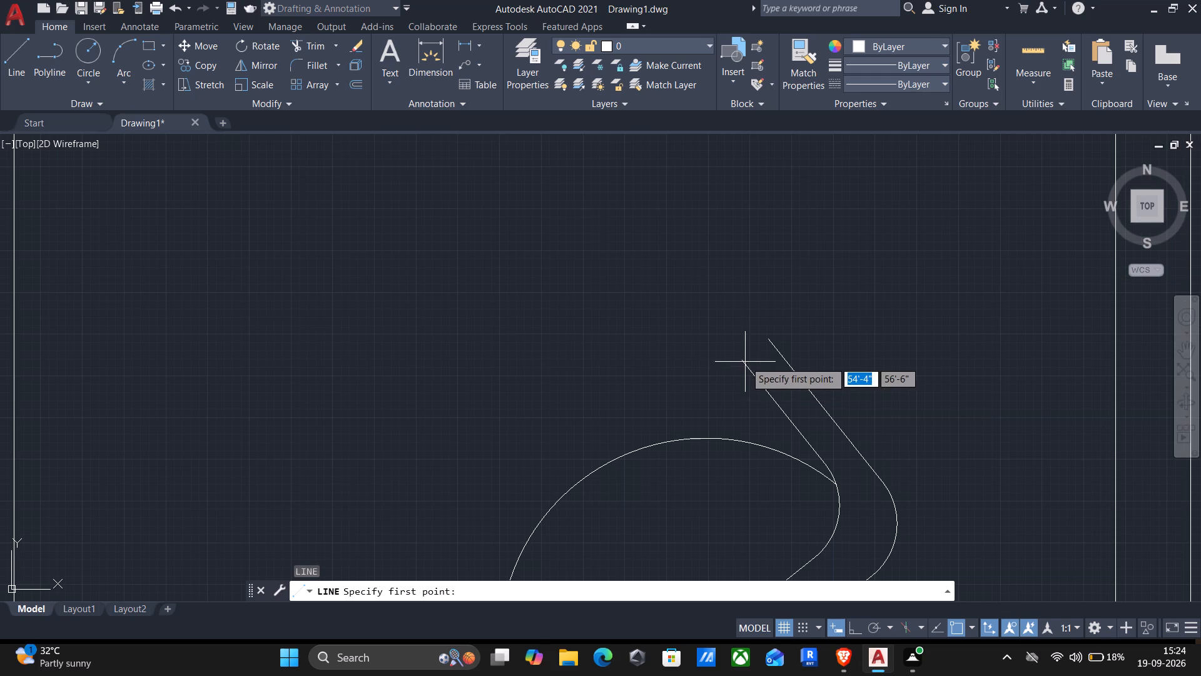
{"action": "left_click", "coordinate": [746, 361]}
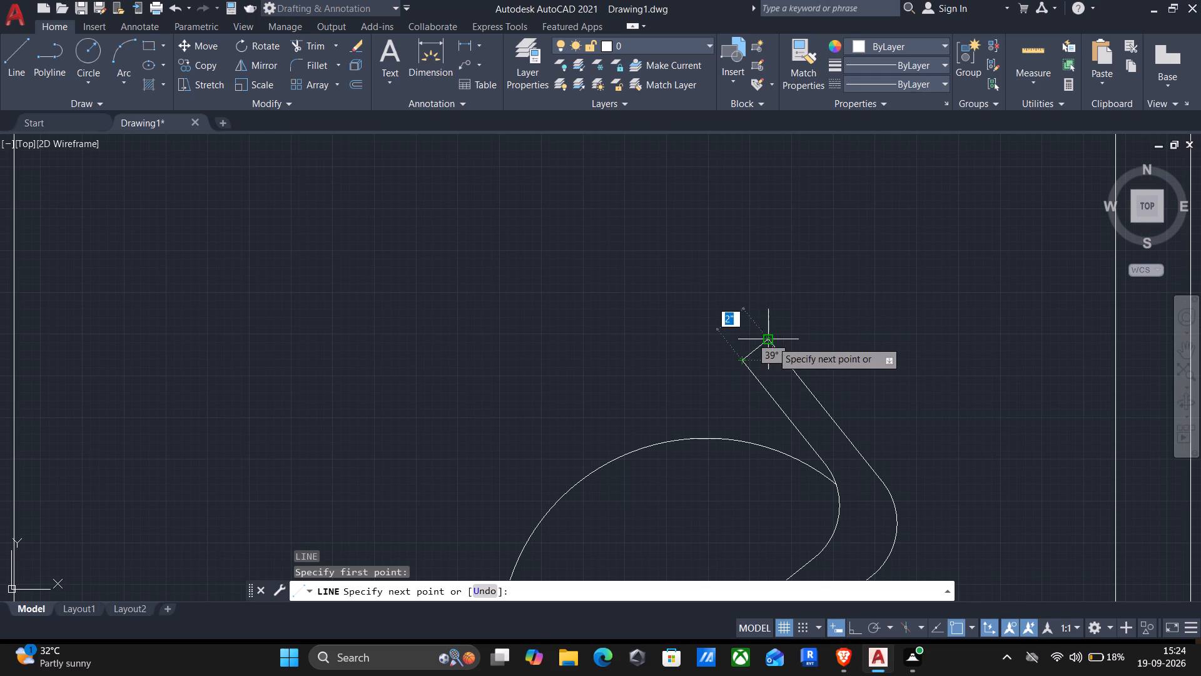
{"action": "left_click", "coordinate": [772, 341]}
{"action": "key", "text": "Return"}
{"action": "middle_click_drag", "start_coordinate": [690, 387], "coordinate": [776, 169]}
{"action": "scroll", "coordinate": [729, 210], "scroll_direction": "down", "scroll_amount": 1}
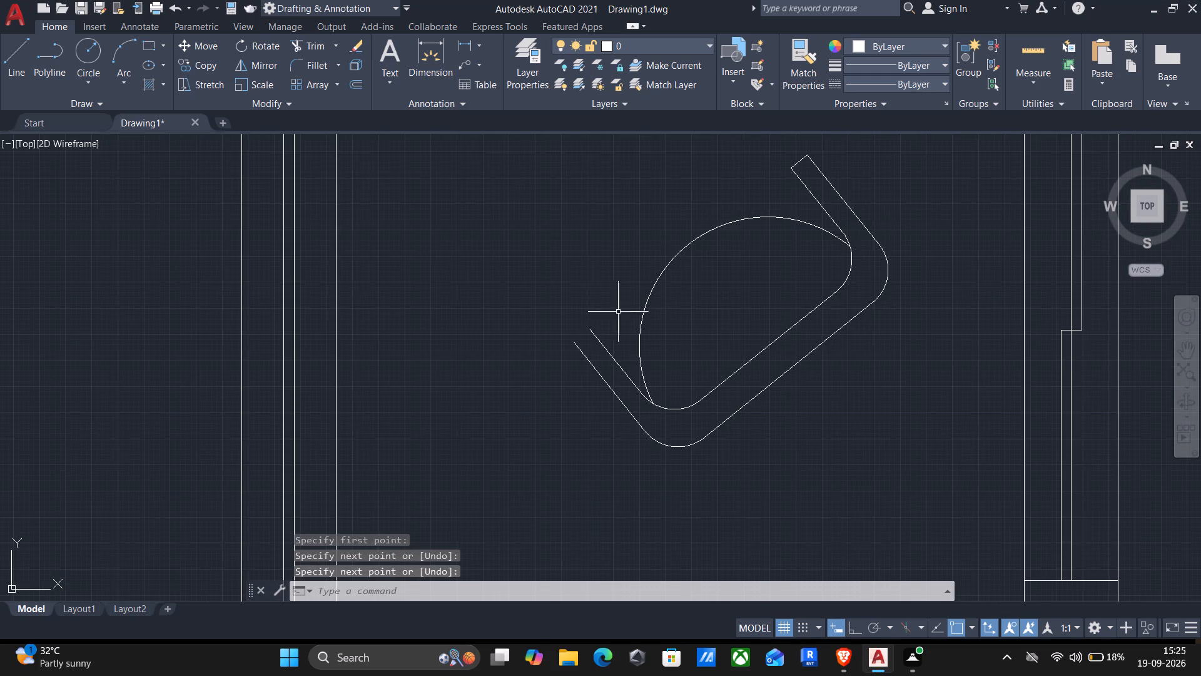
{"action": "scroll", "coordinate": [600, 318], "scroll_direction": "up", "scroll_amount": 2}
{"action": "key", "text": "Return"}
{"action": "left_click", "coordinate": [578, 346]}
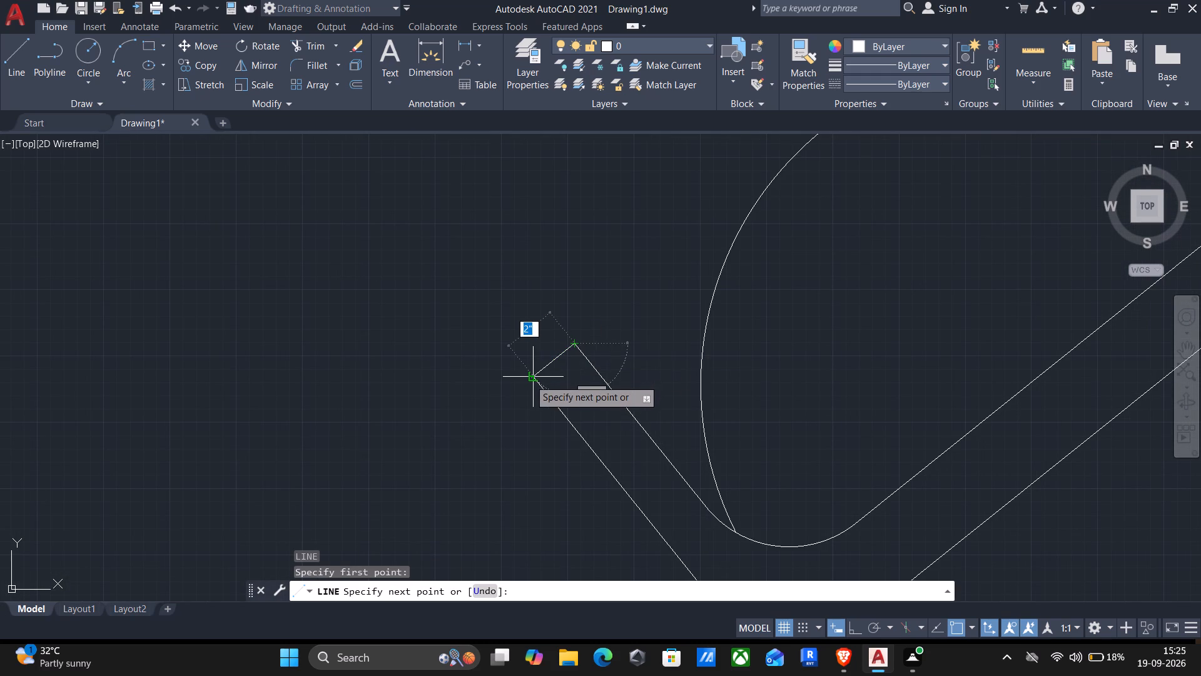
{"action": "left_click", "coordinate": [529, 380]}
{"action": "key", "text": "Return"}
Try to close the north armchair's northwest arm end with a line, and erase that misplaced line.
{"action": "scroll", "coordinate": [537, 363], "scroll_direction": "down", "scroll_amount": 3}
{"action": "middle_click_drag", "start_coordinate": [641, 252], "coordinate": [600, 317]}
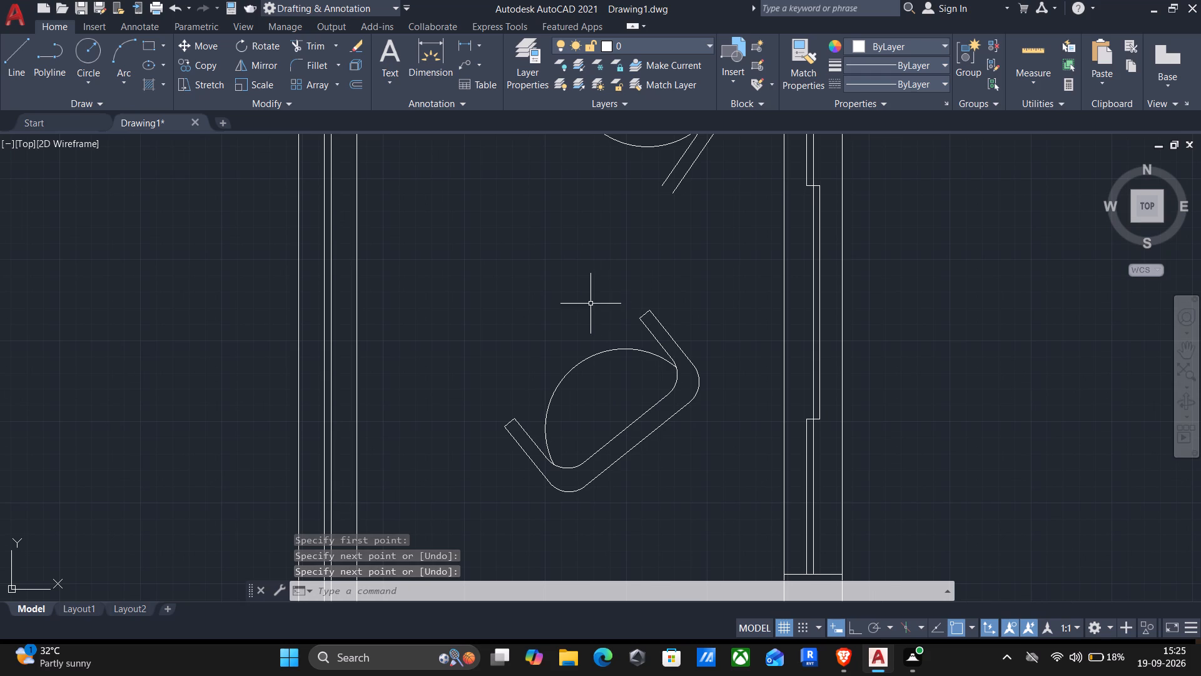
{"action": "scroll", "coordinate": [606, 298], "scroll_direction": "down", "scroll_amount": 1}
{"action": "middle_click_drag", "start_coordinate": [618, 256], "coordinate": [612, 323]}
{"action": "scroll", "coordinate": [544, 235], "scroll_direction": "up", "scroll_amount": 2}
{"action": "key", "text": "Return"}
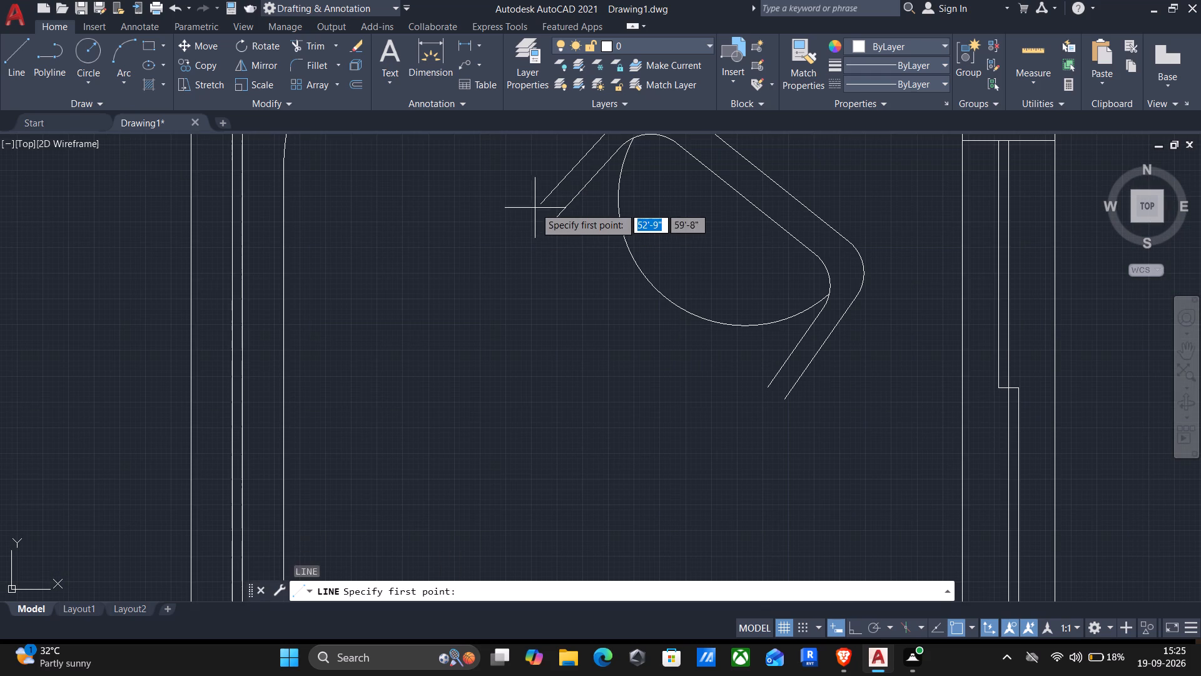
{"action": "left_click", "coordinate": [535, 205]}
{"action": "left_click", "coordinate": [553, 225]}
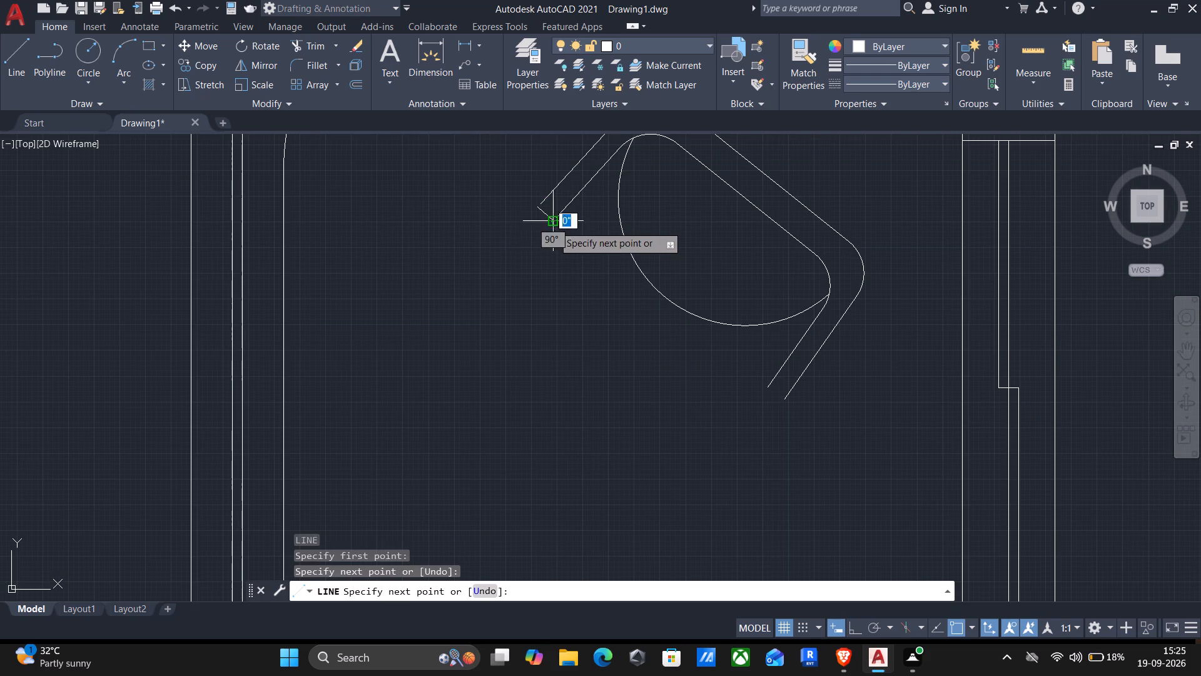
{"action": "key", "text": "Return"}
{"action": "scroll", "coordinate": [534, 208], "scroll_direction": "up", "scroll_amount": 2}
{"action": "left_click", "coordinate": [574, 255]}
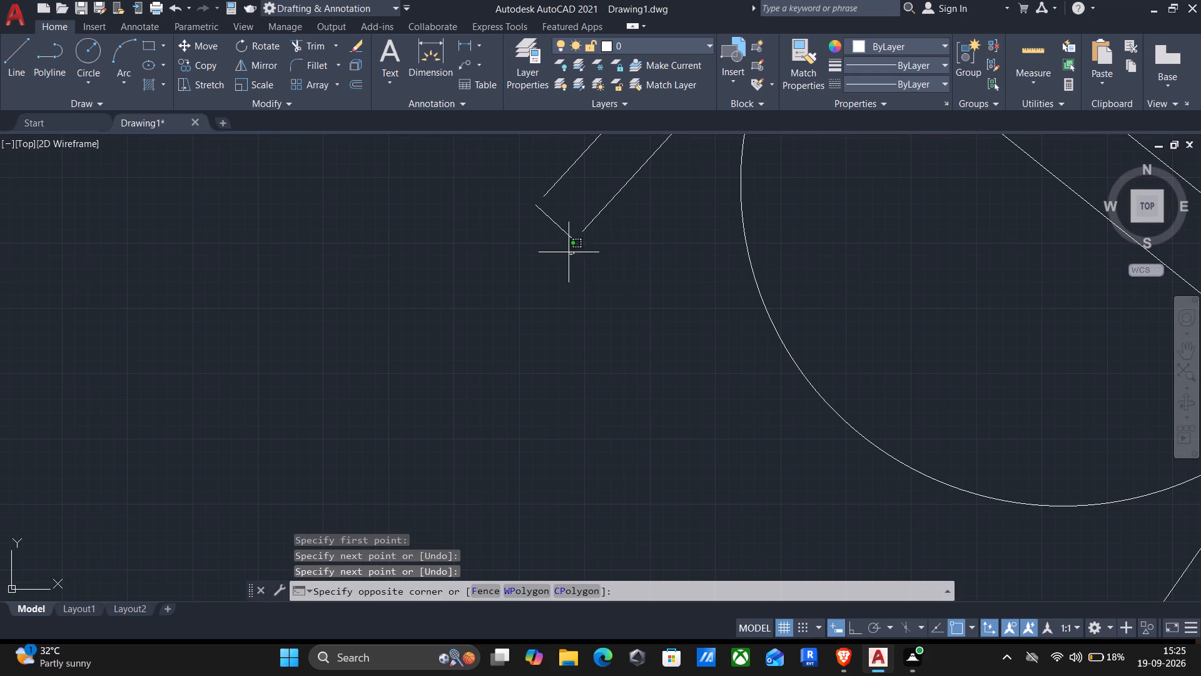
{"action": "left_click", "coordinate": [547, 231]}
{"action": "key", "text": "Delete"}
Close the north armchair's northwest and southeast arm ends with lines about 2" long between the inner and outer outlines.
{"action": "key", "text": "Up"}
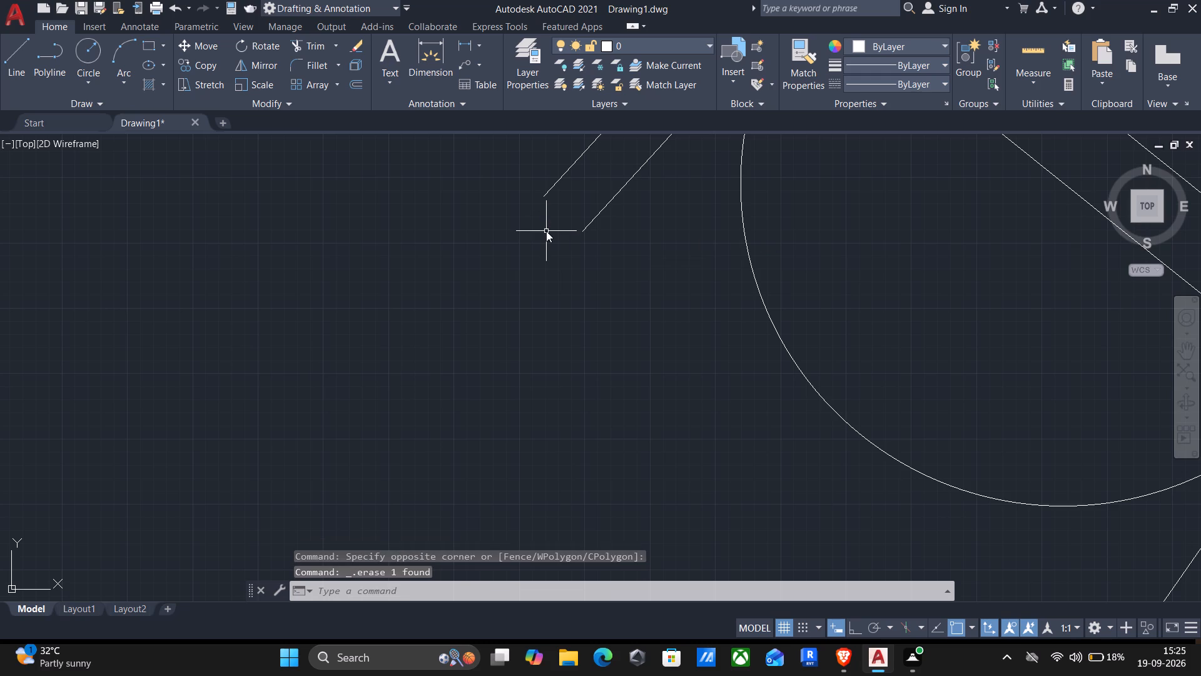
{"action": "key", "text": "Up"}
{"action": "key", "text": "Return"}
{"action": "left_click", "coordinate": [543, 193]}
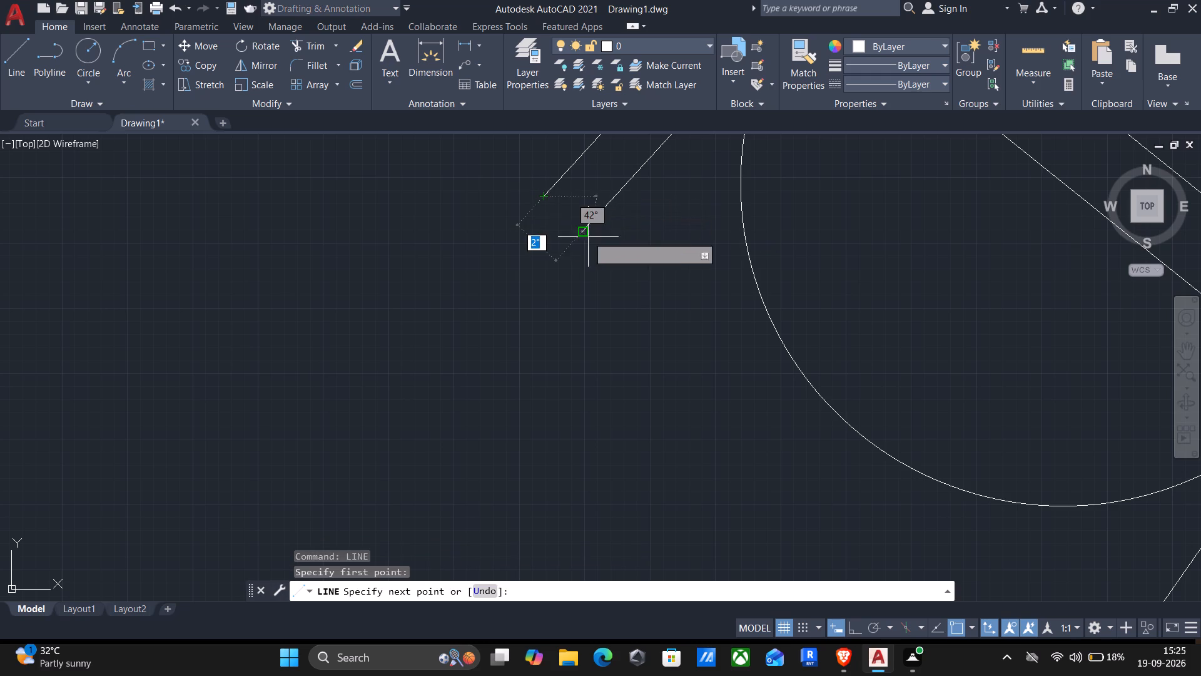
{"action": "left_click", "coordinate": [583, 236]}
{"action": "key", "text": "Return"}
{"action": "scroll", "coordinate": [615, 259], "scroll_direction": "down", "scroll_amount": 1}
{"action": "middle_click_drag", "start_coordinate": [714, 305], "coordinate": [554, 277]}
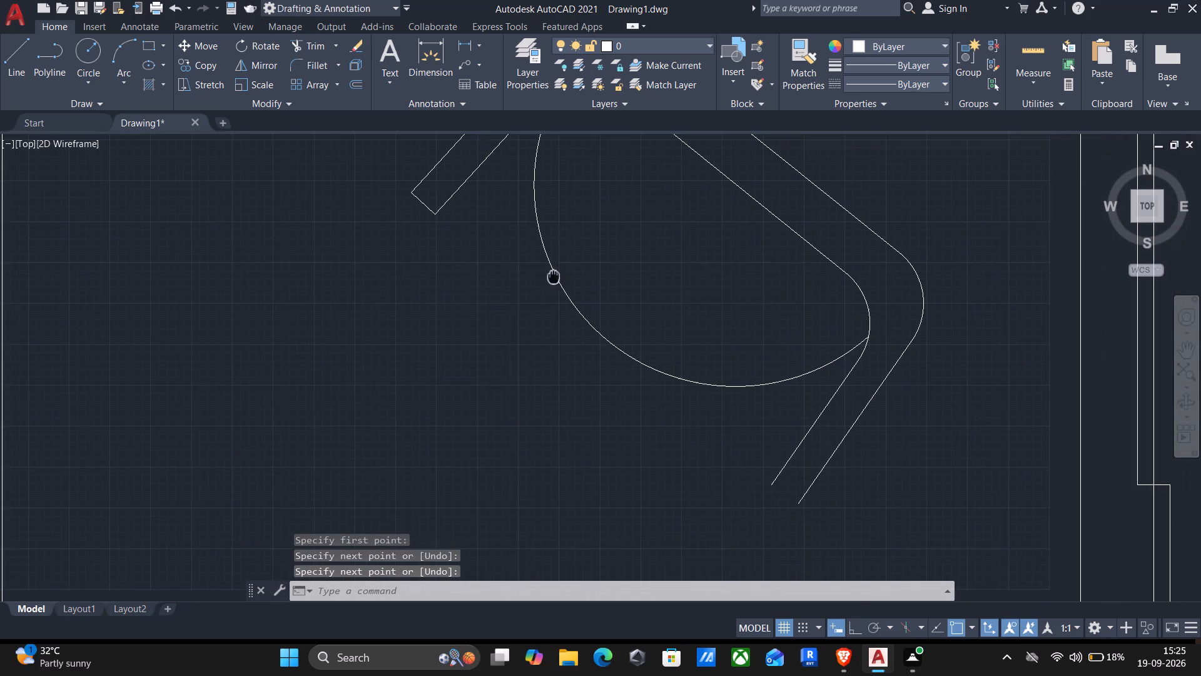
{"action": "scroll", "coordinate": [737, 448], "scroll_direction": "up", "scroll_amount": 1}
{"action": "key", "text": "Return"}
{"action": "scroll", "coordinate": [793, 515], "scroll_direction": "up", "scroll_amount": 1}
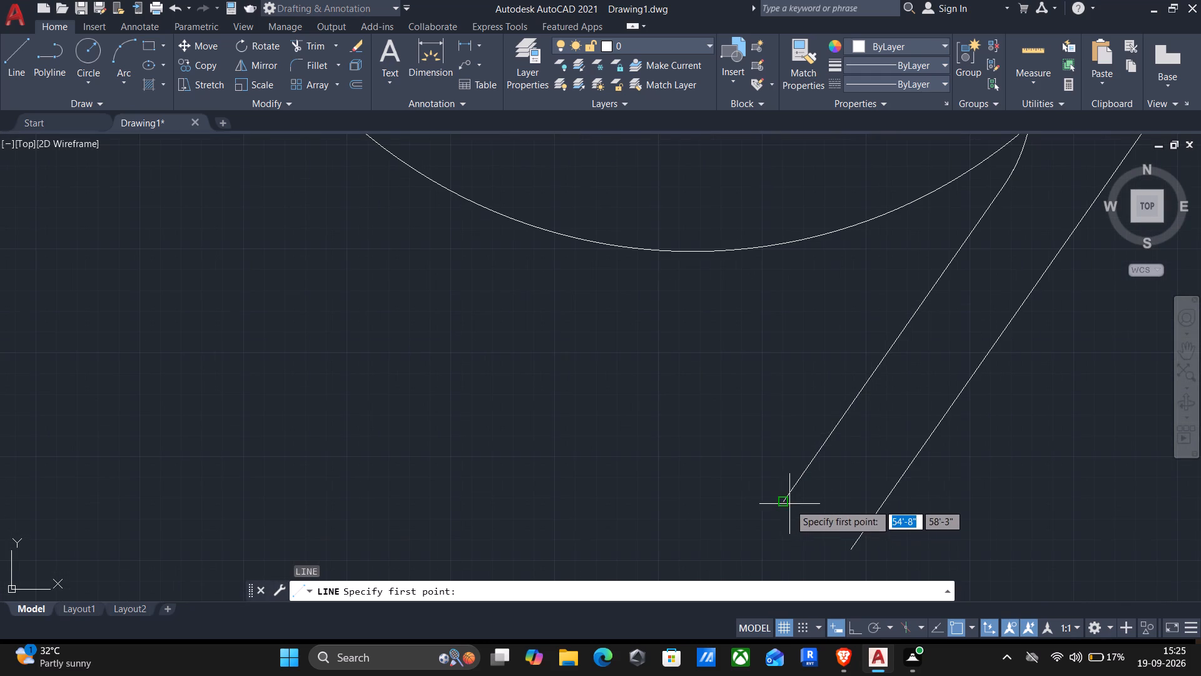
{"action": "left_click", "coordinate": [782, 504]}
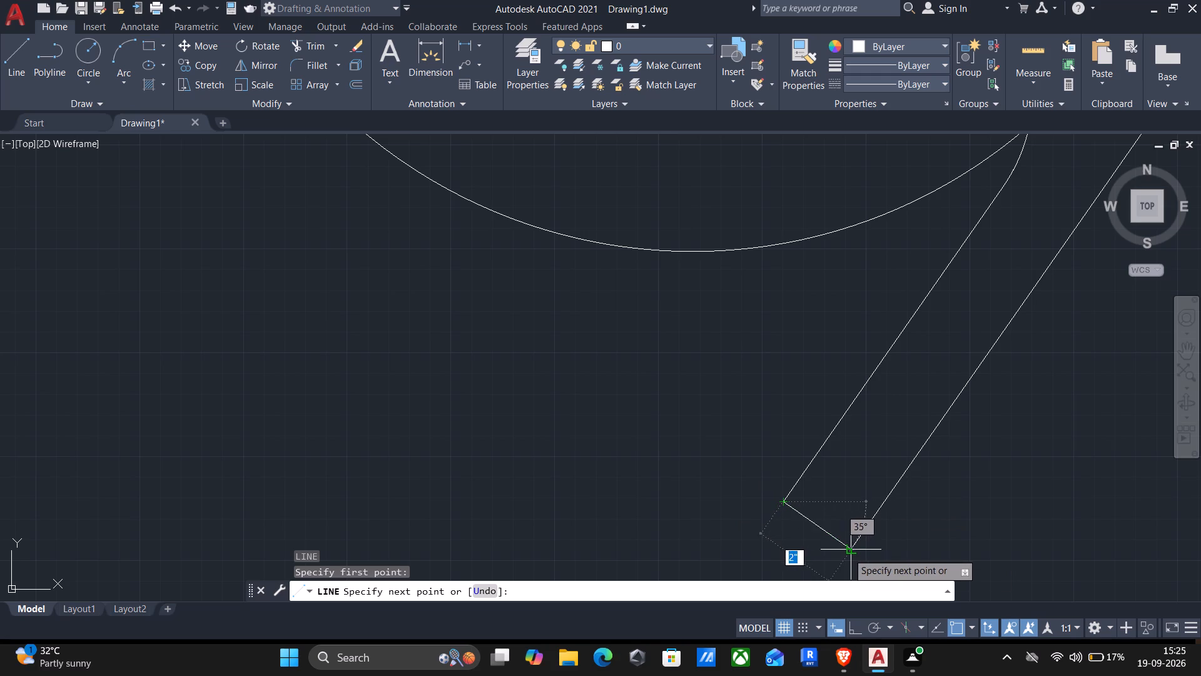
{"action": "left_click", "coordinate": [848, 553]}
{"action": "key", "text": "Return"}
{"action": "scroll", "coordinate": [610, 376], "scroll_direction": "down", "scroll_amount": 2}
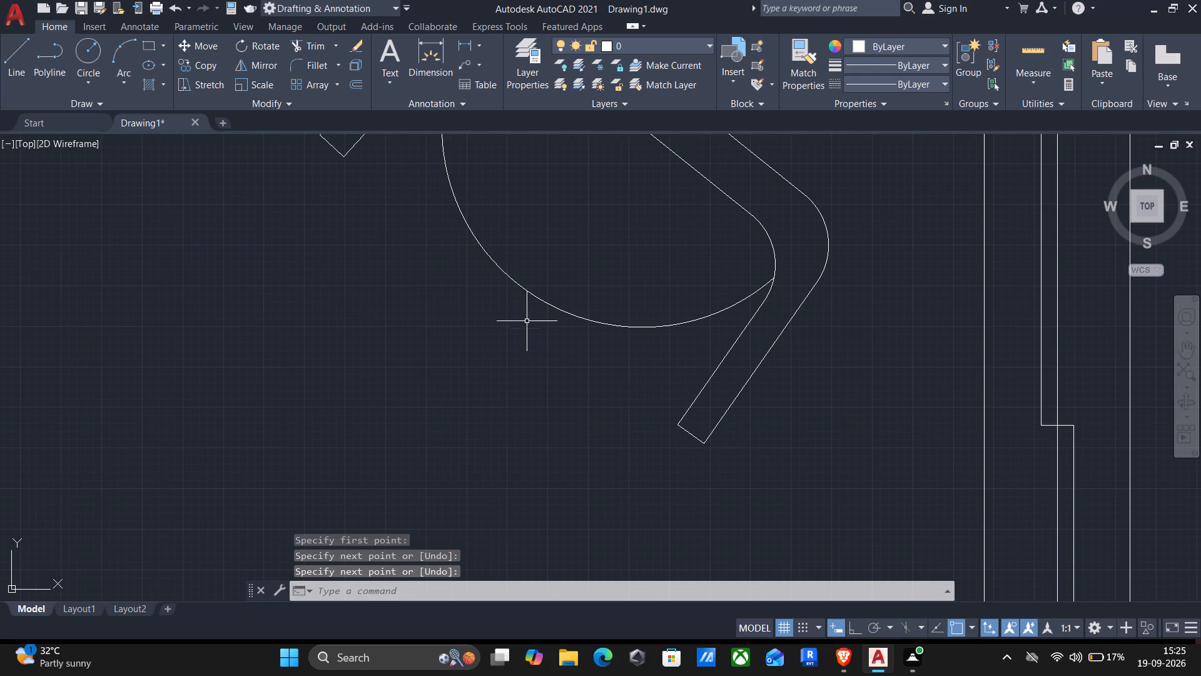
Review both balcony armchairs in the context of the surrounding floor plan.
{"action": "scroll", "coordinate": [620, 357], "scroll_direction": "down", "scroll_amount": 1}
{"action": "middle_click_drag", "start_coordinate": [554, 366], "coordinate": [622, 378]}
{"action": "scroll", "coordinate": [678, 321], "scroll_direction": "down", "scroll_amount": 1}
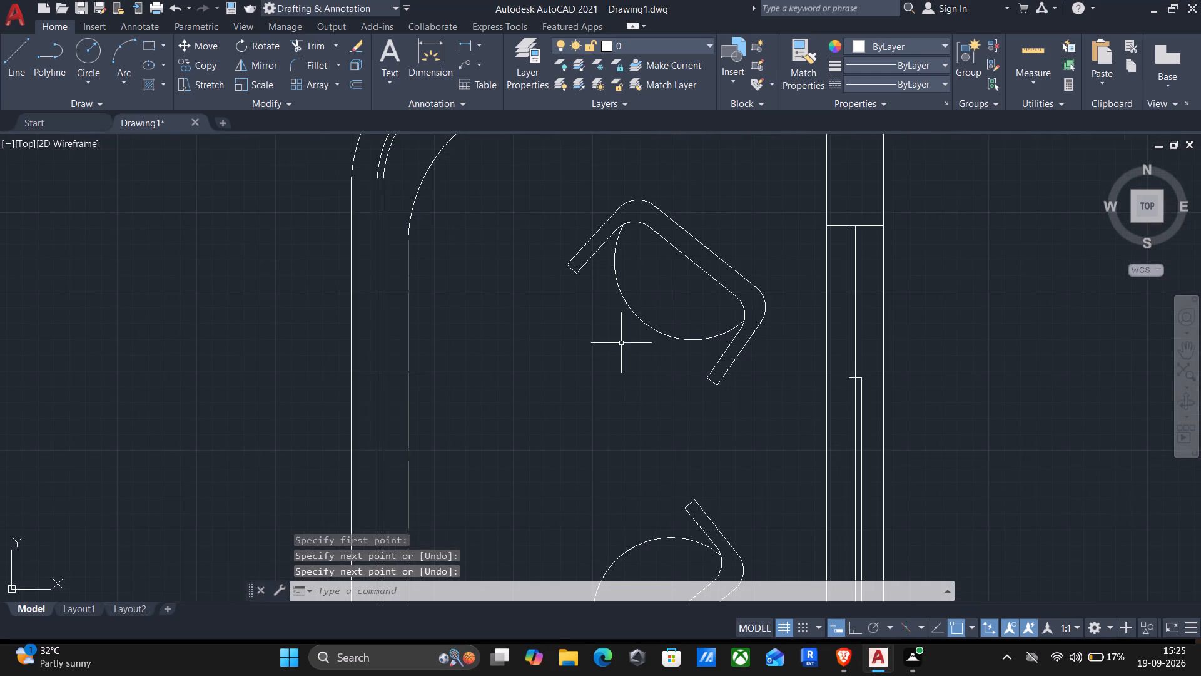
{"action": "middle_click_drag", "start_coordinate": [619, 346], "coordinate": [642, 311]}
{"action": "scroll", "coordinate": [611, 347], "scroll_direction": "down", "scroll_amount": 2}
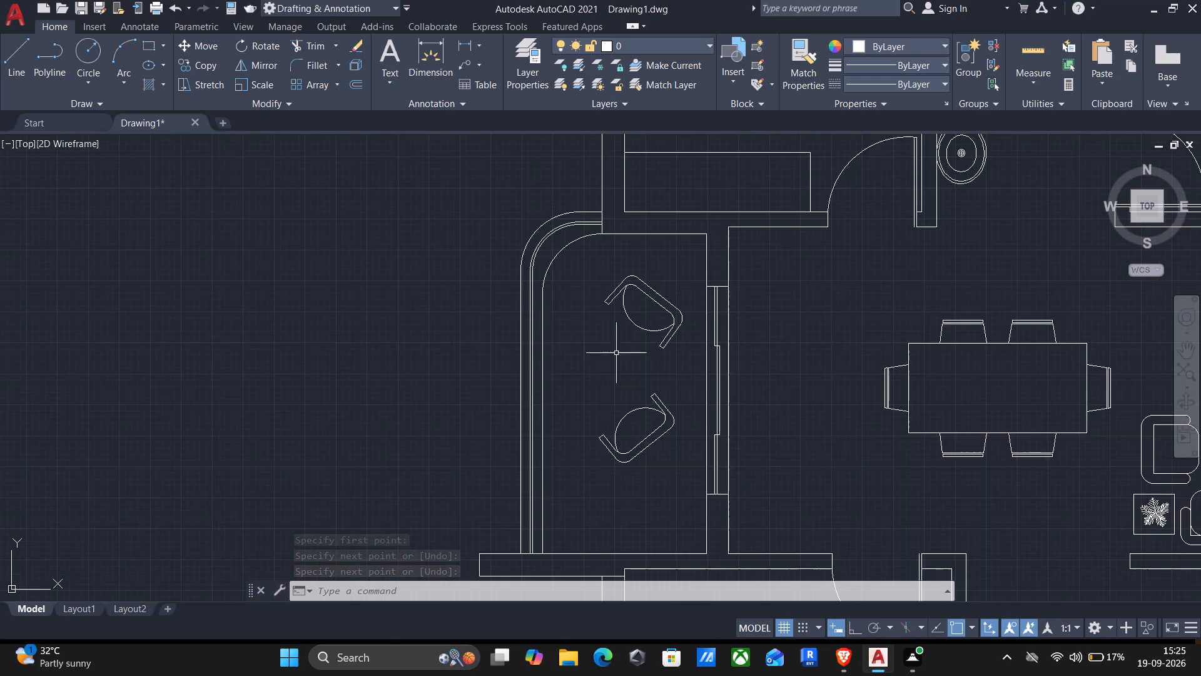
{"action": "middle_click_drag", "start_coordinate": [616, 354], "coordinate": [693, 297]}
{"action": "scroll", "coordinate": [699, 347], "scroll_direction": "down", "scroll_amount": 1}
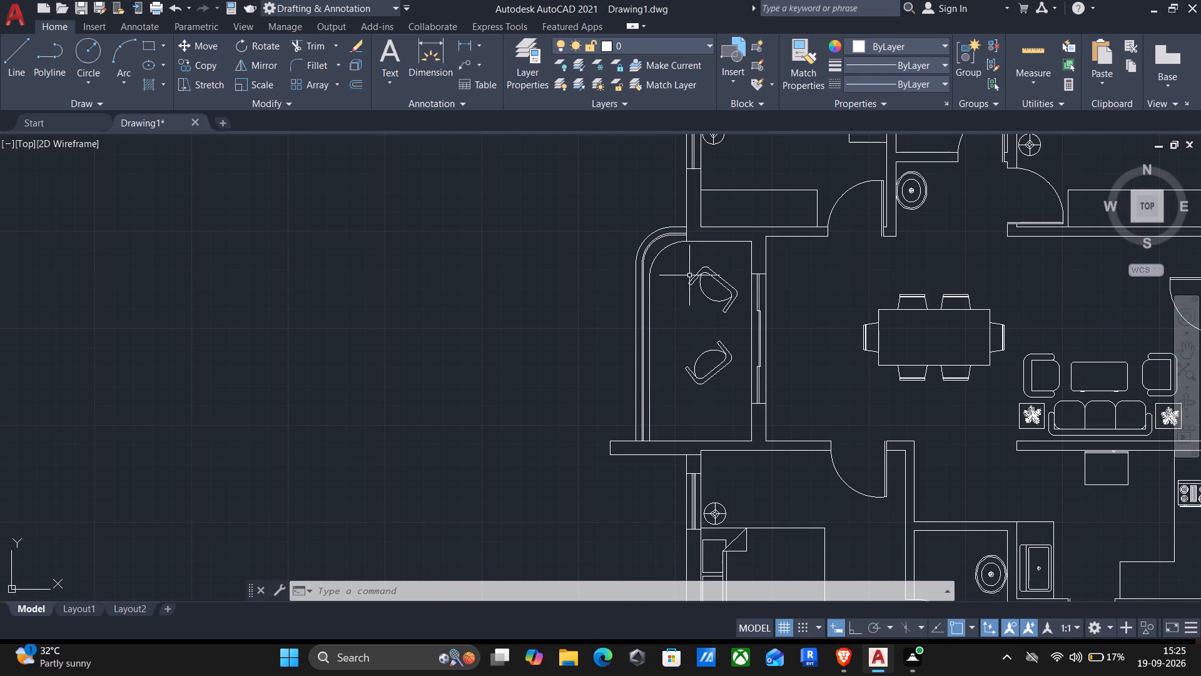
{"action": "scroll", "coordinate": [695, 280], "scroll_direction": "up", "scroll_amount": 2}
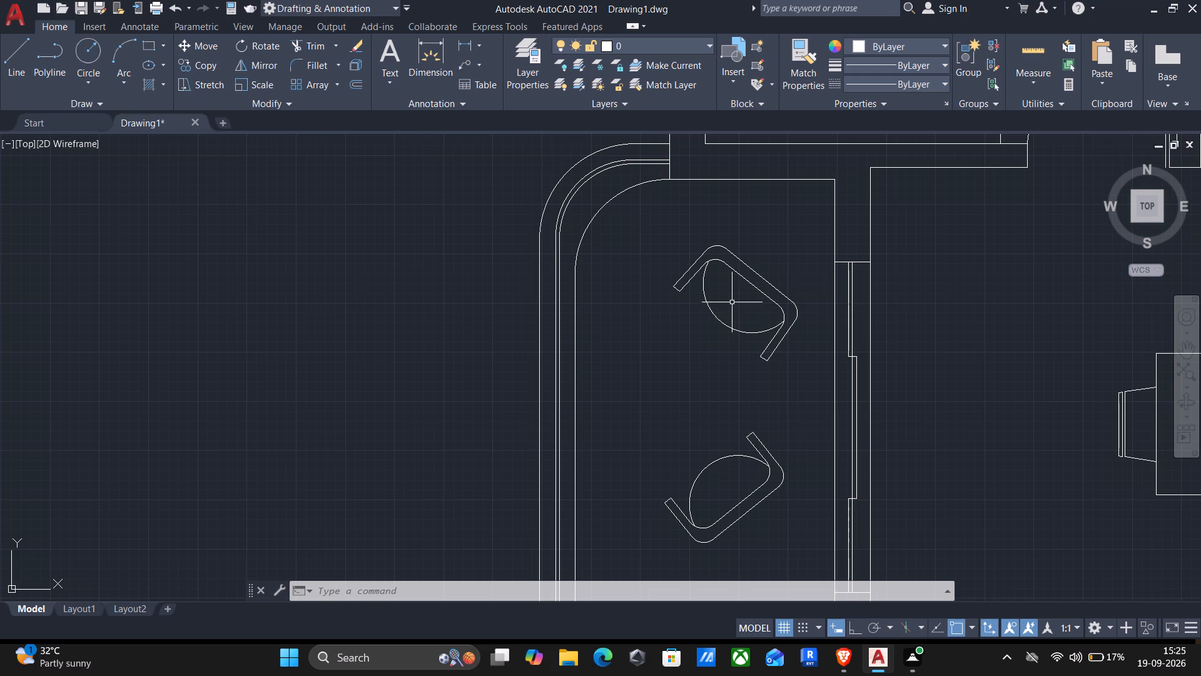
Draw a larger three-point arc on the north armchair from the northwest inner corner through the southeast inner corner, ending beyond the backrest.
{"action": "key", "text": "a"}
{"action": "type", "text": "rc"}
{"action": "key", "text": "Return"}
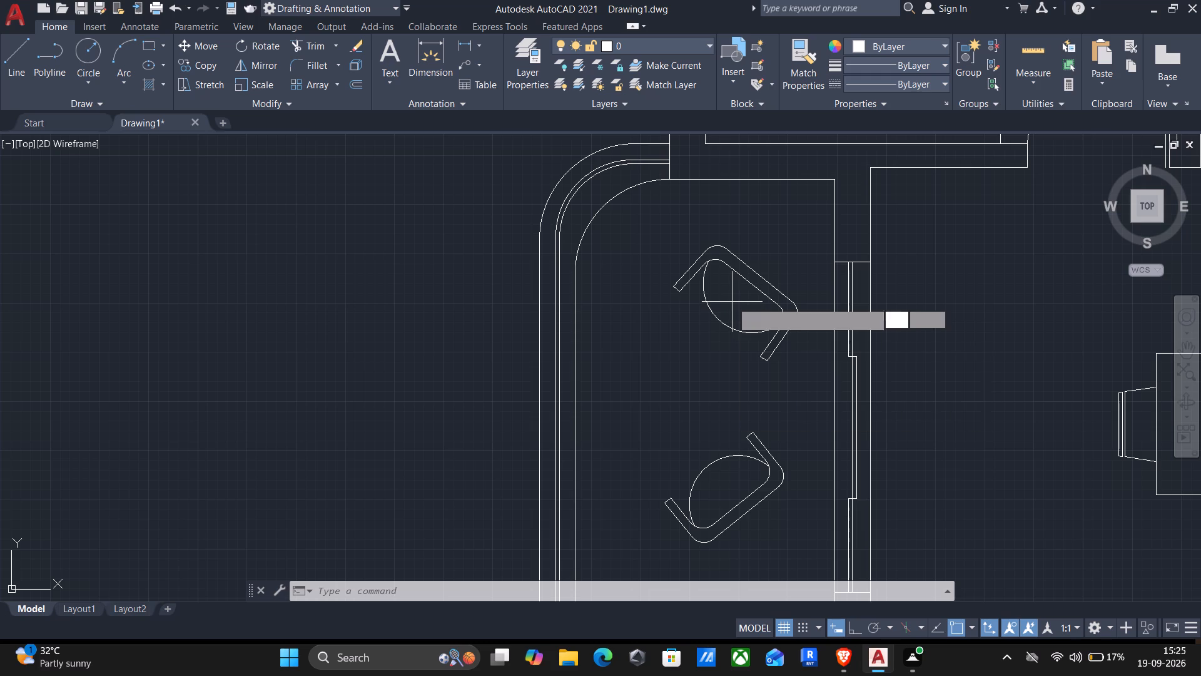
{"action": "scroll", "coordinate": [769, 240], "scroll_direction": "up", "scroll_amount": 3}
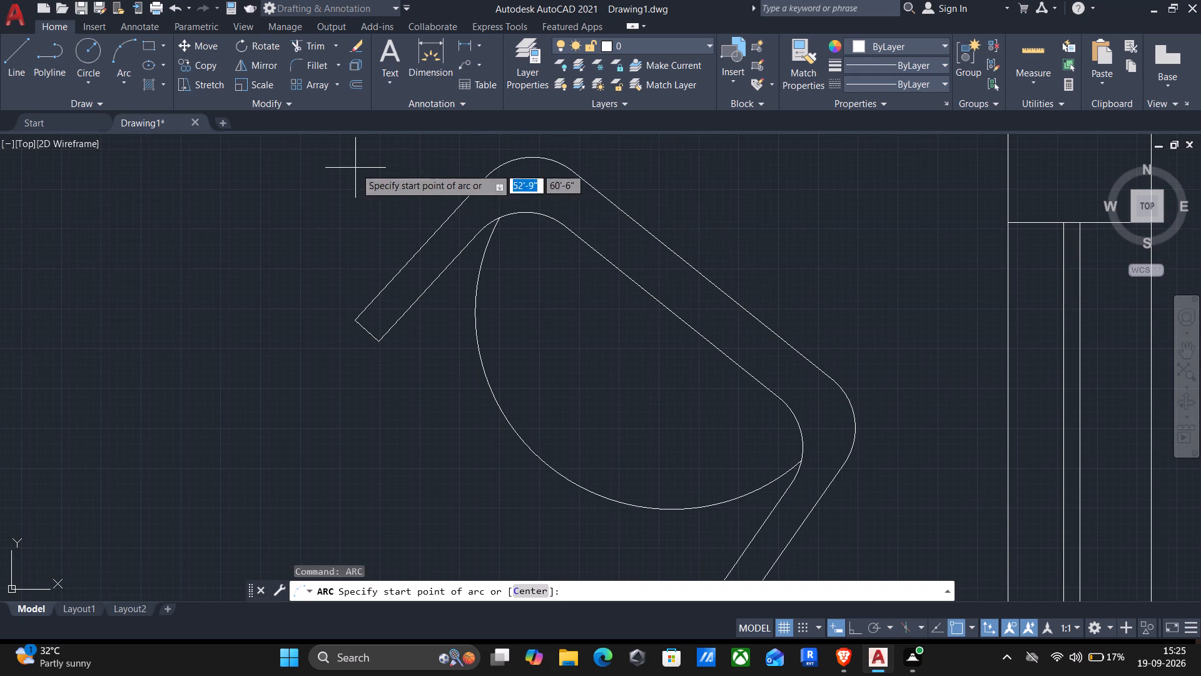
{"action": "left_click", "coordinate": [502, 216]}
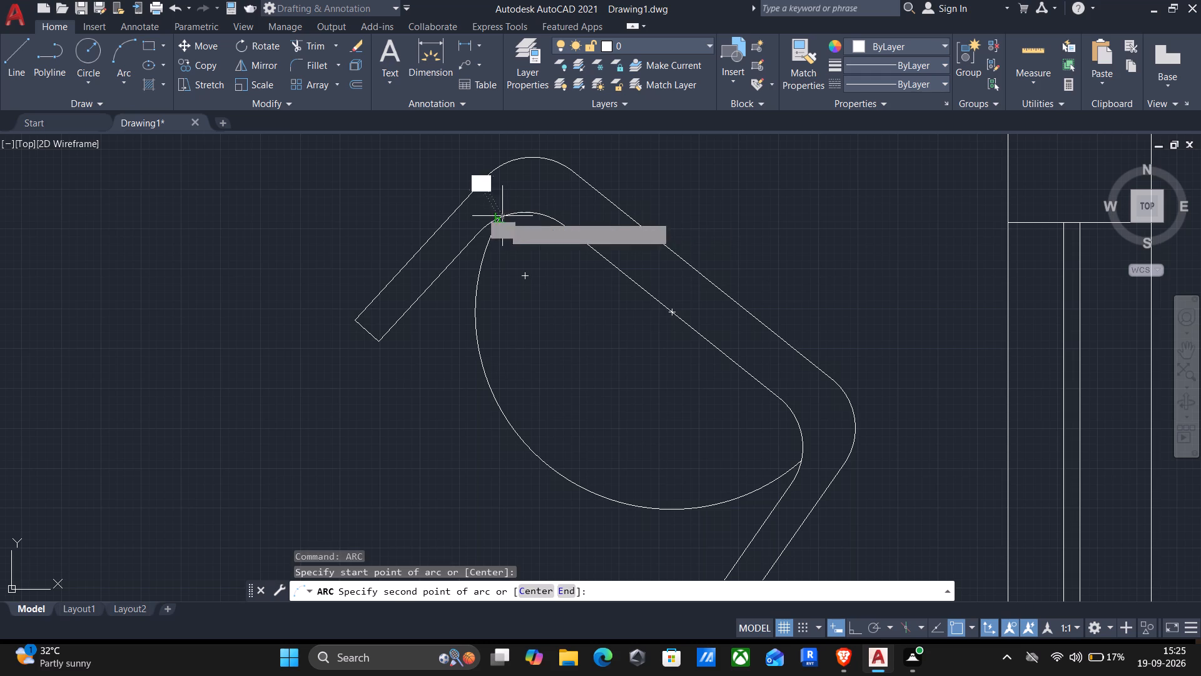
{"action": "left_click", "coordinate": [806, 452]}
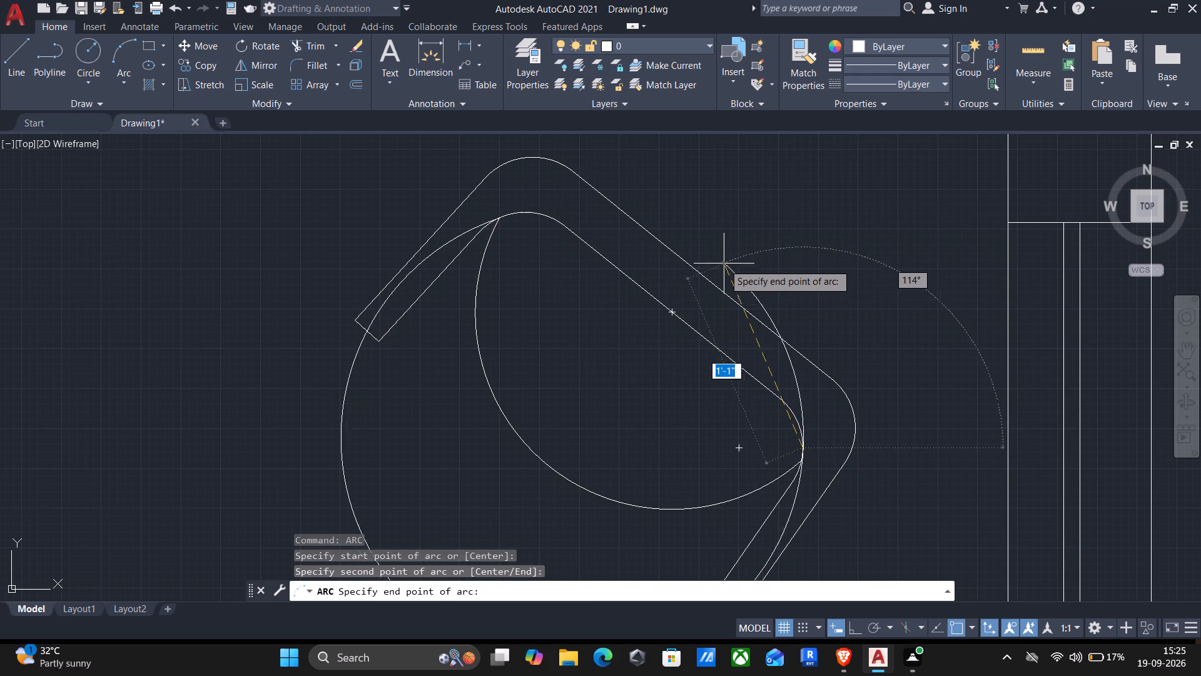
{"action": "left_click", "coordinate": [723, 248]}
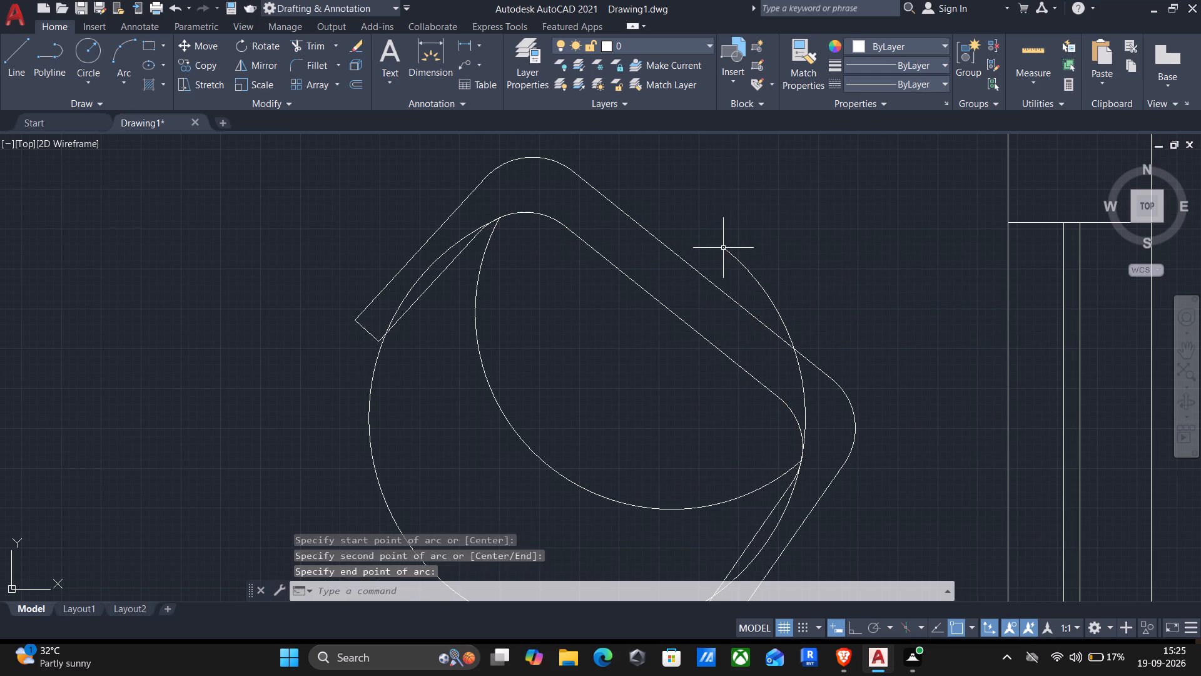
Draw a larger three-point arc on the south armchair from the northeast inner corner through the southwest inner corner, ending beyond the backrest.
{"action": "scroll", "coordinate": [702, 263], "scroll_direction": "down", "scroll_amount": 1}
{"action": "middle_click_drag", "start_coordinate": [666, 307], "coordinate": [941, 0]}
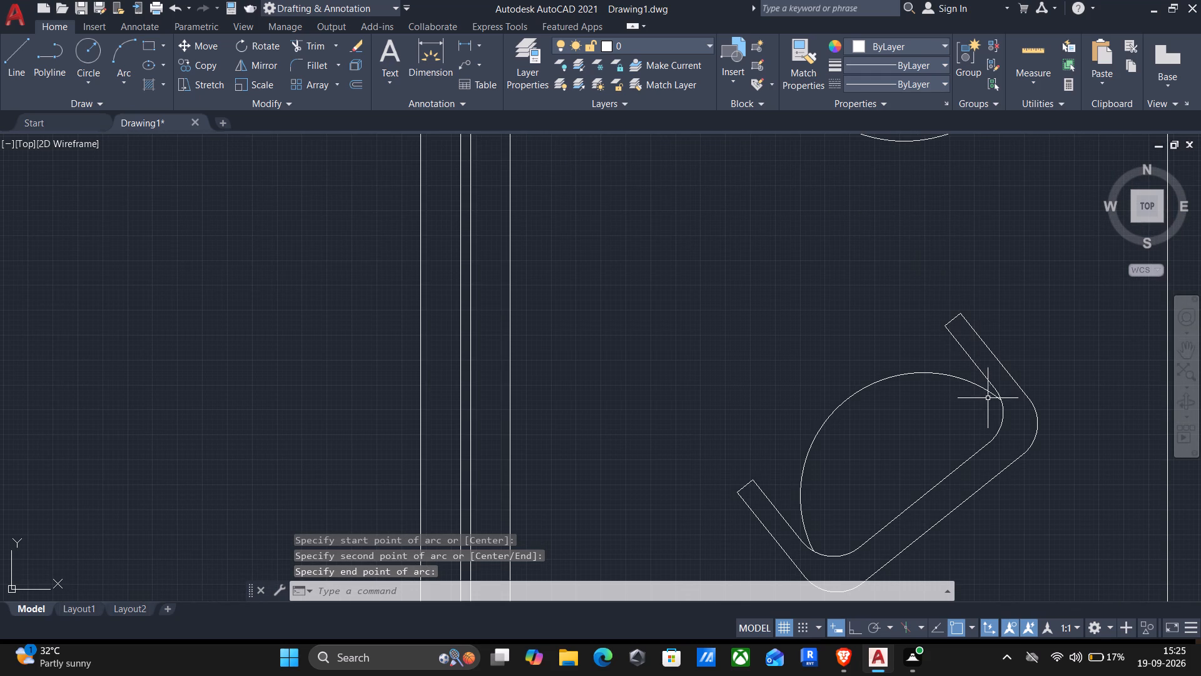
{"action": "key", "text": "Return"}
{"action": "left_click", "coordinate": [1002, 402]}
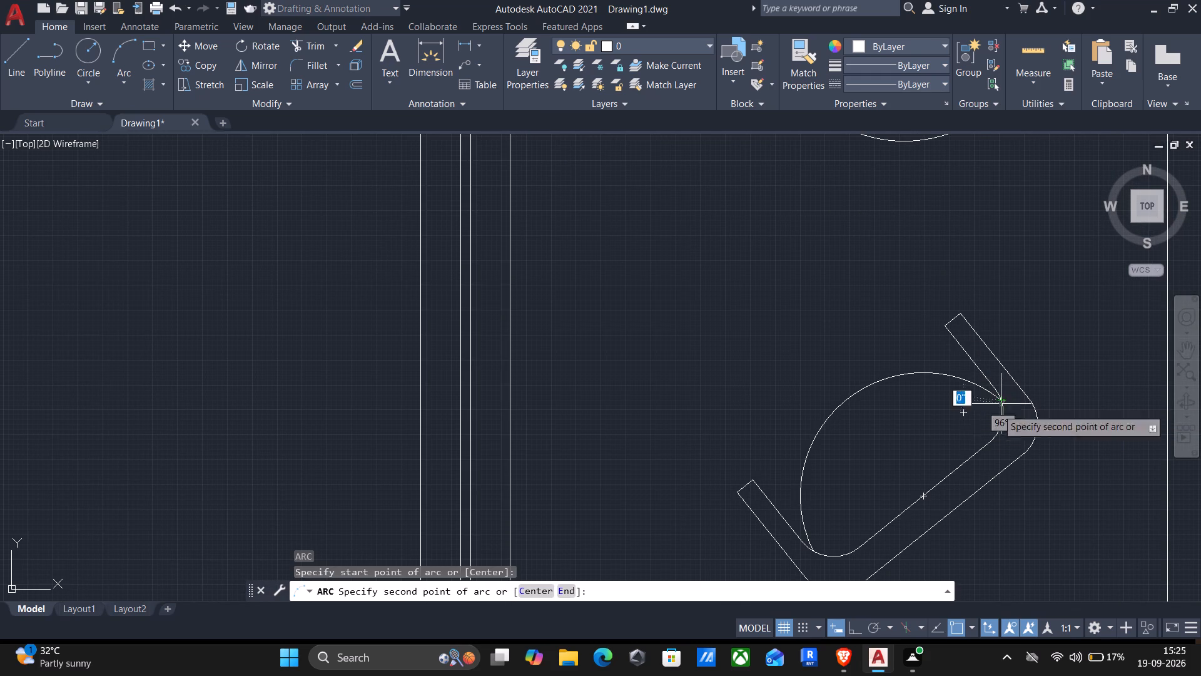
{"action": "key", "text": "F9"}
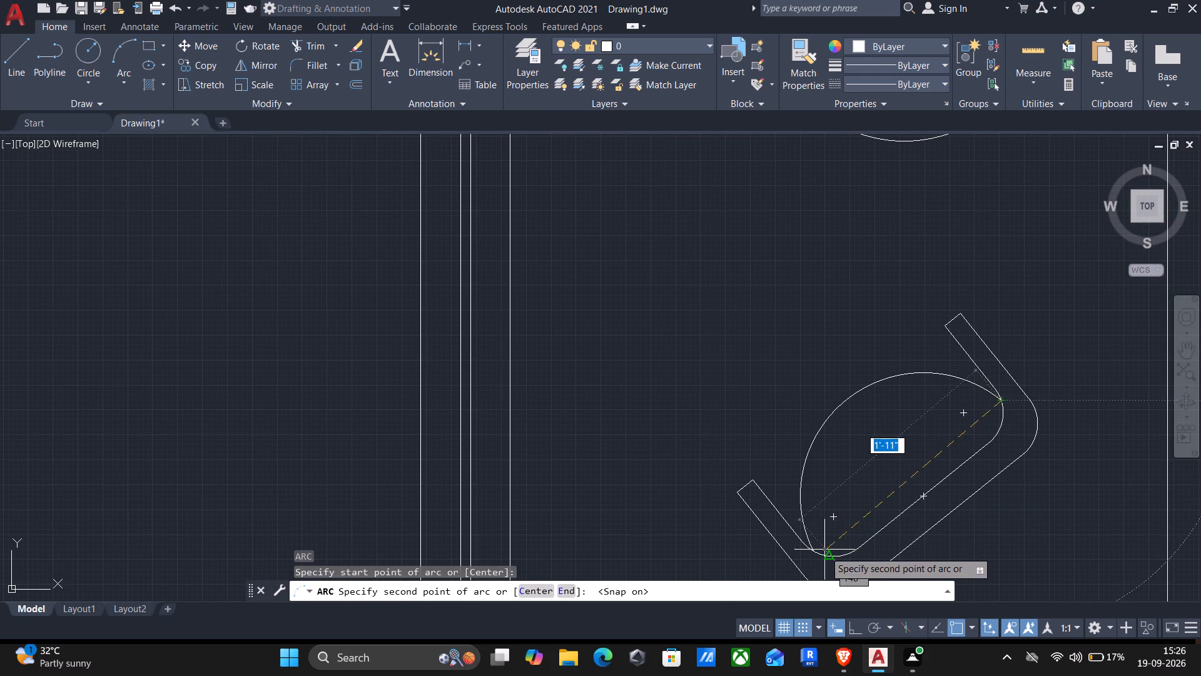
{"action": "left_click", "coordinate": [806, 553]}
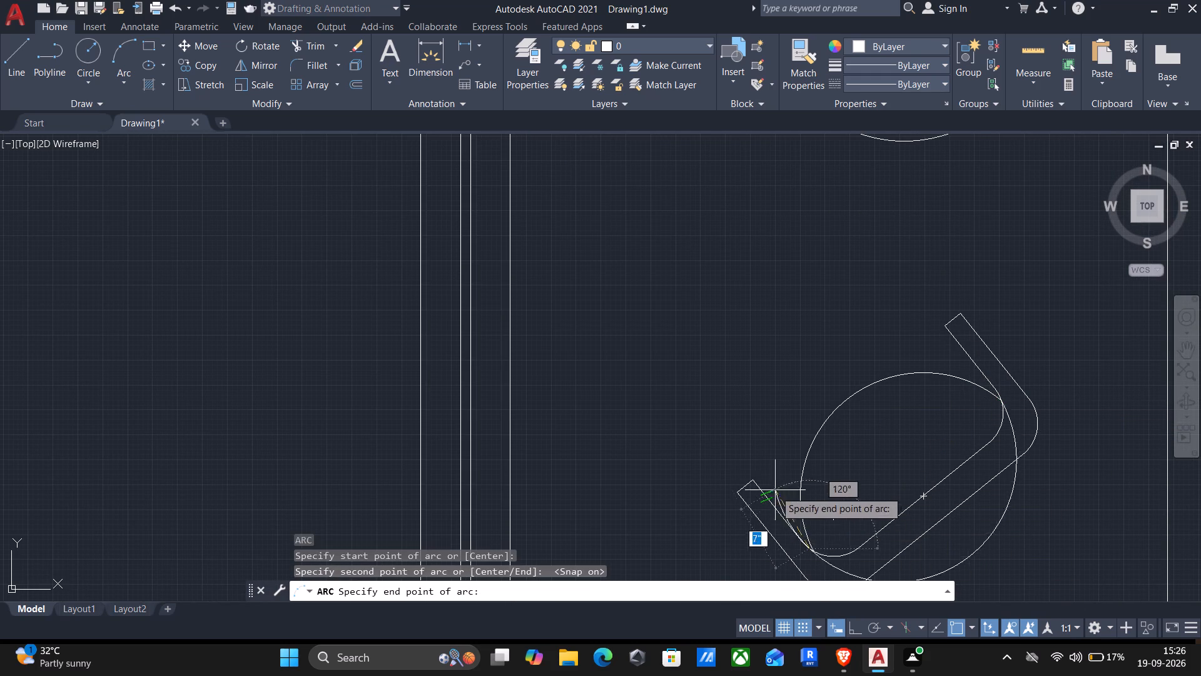
{"action": "scroll", "coordinate": [801, 490], "scroll_direction": "down", "scroll_amount": 2}
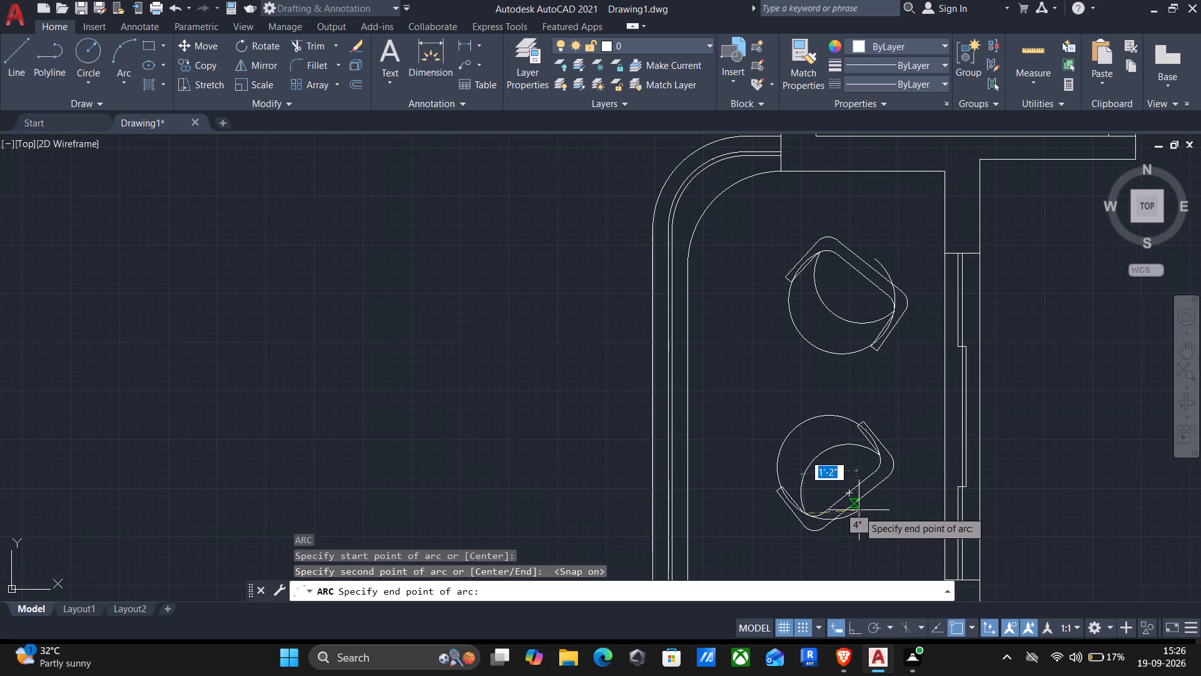
{"action": "left_click", "coordinate": [852, 521]}
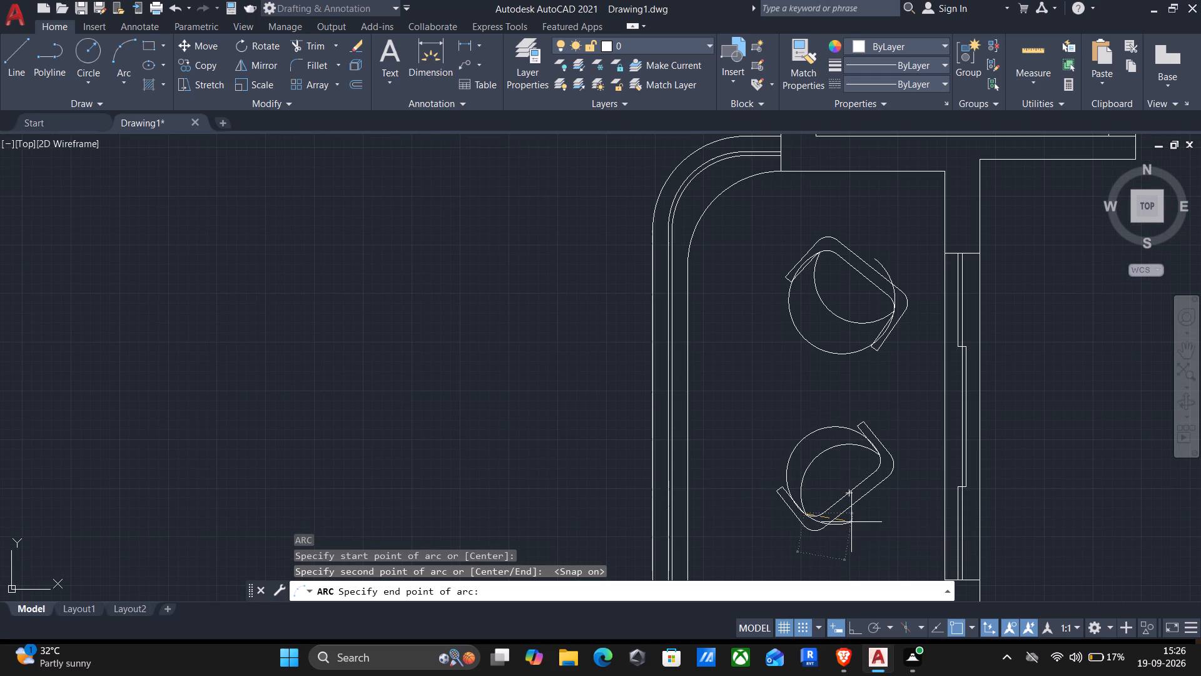
Erase the original smaller seat arcs from the south and north armchairs.
{"action": "left_click", "coordinate": [835, 473]}
{"action": "left_click", "coordinate": [817, 441]}
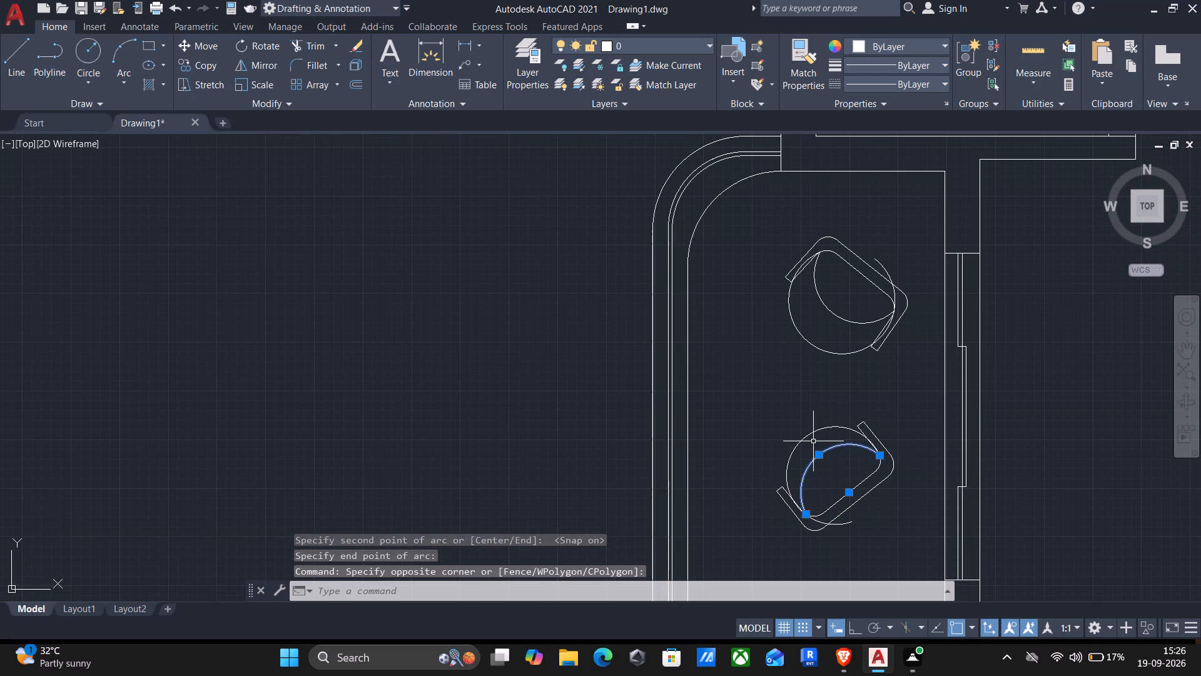
{"action": "key", "text": "Delete"}
{"action": "left_click", "coordinate": [831, 290]}
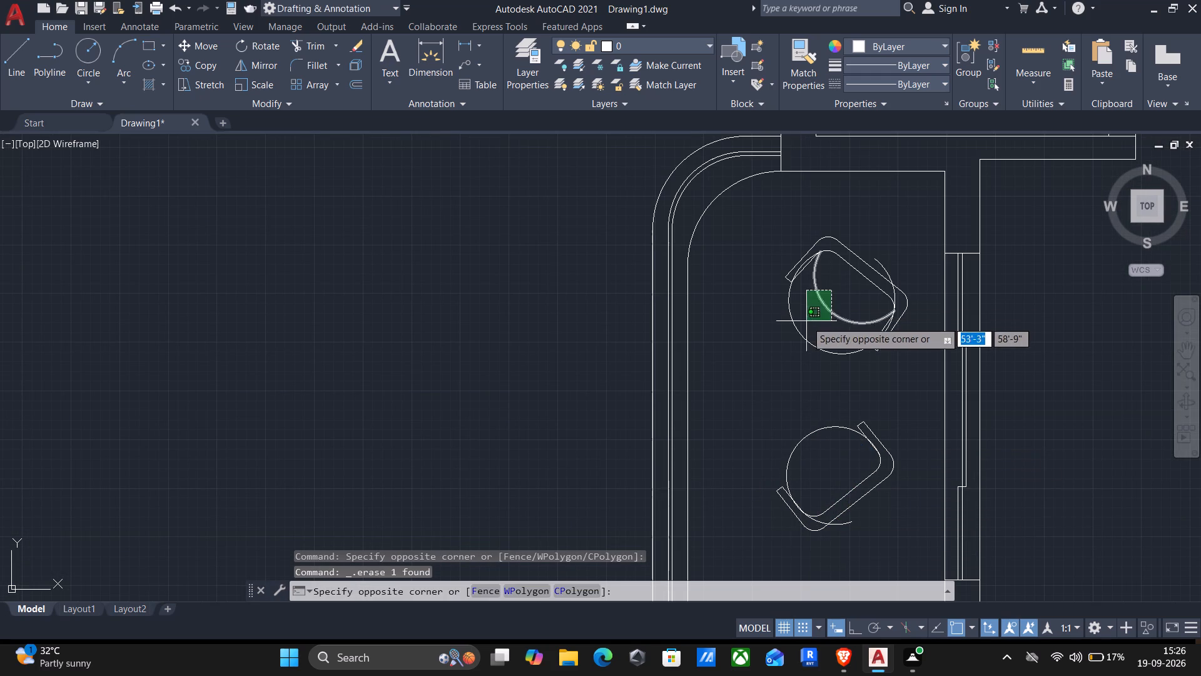
{"action": "left_click", "coordinate": [806, 321]}
{"action": "key", "text": "Delete"}
Trim the seat arc's excess tail beyond the backrest at the south armchair's southwest inner corner.
{"action": "key", "text": "t"}
{"action": "key", "text": "r"}
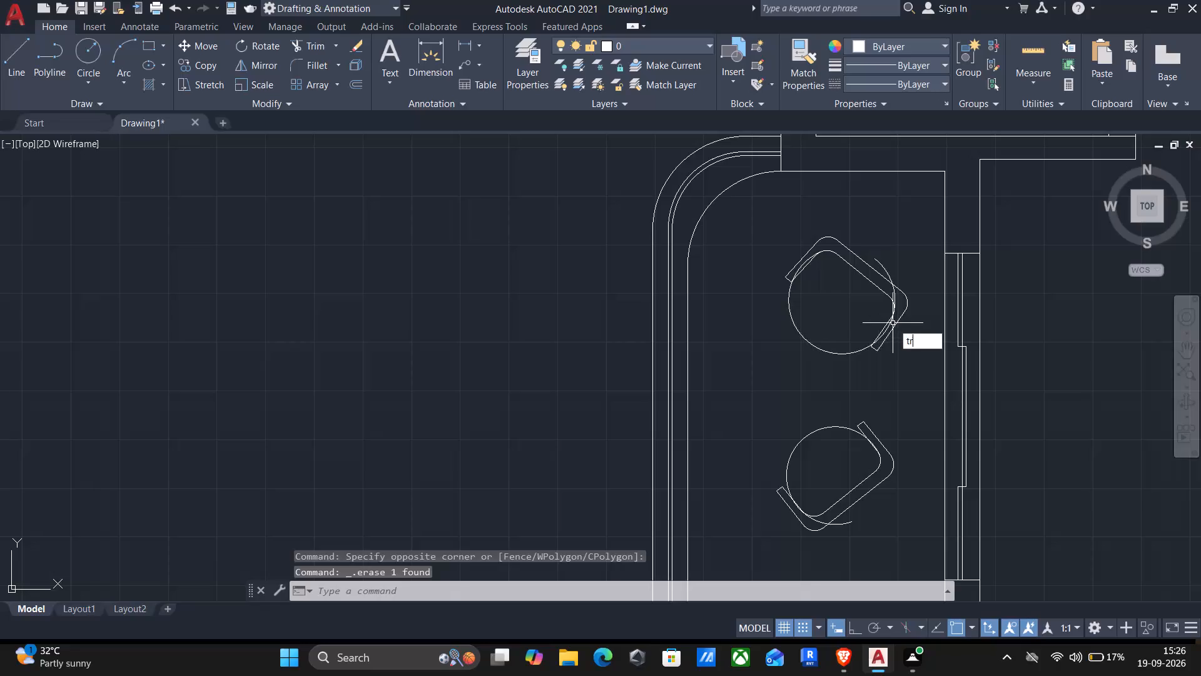
{"action": "key", "text": "Return"}
{"action": "scroll", "coordinate": [809, 516], "scroll_direction": "up", "scroll_amount": 3}
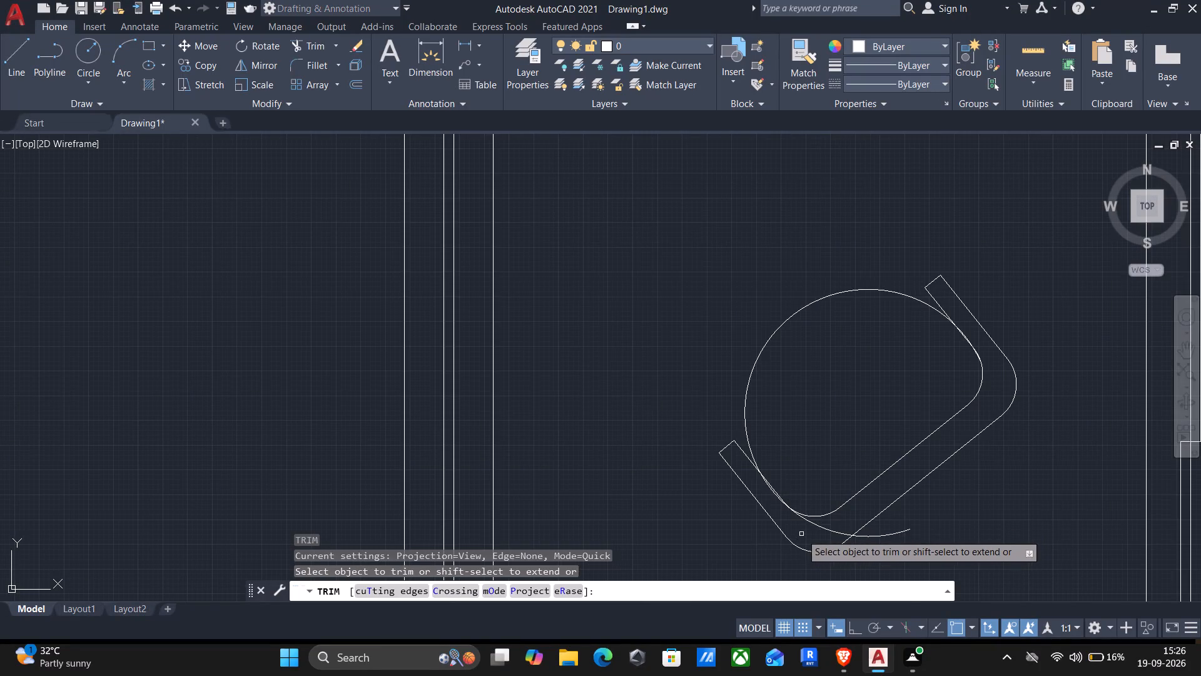
{"action": "scroll", "coordinate": [802, 534], "scroll_direction": "up", "scroll_amount": 2}
{"action": "left_click_drag", "start_coordinate": [808, 530], "coordinate": [907, 469]}
{"action": "left_click_drag", "start_coordinate": [1068, 528], "coordinate": [1087, 573]}
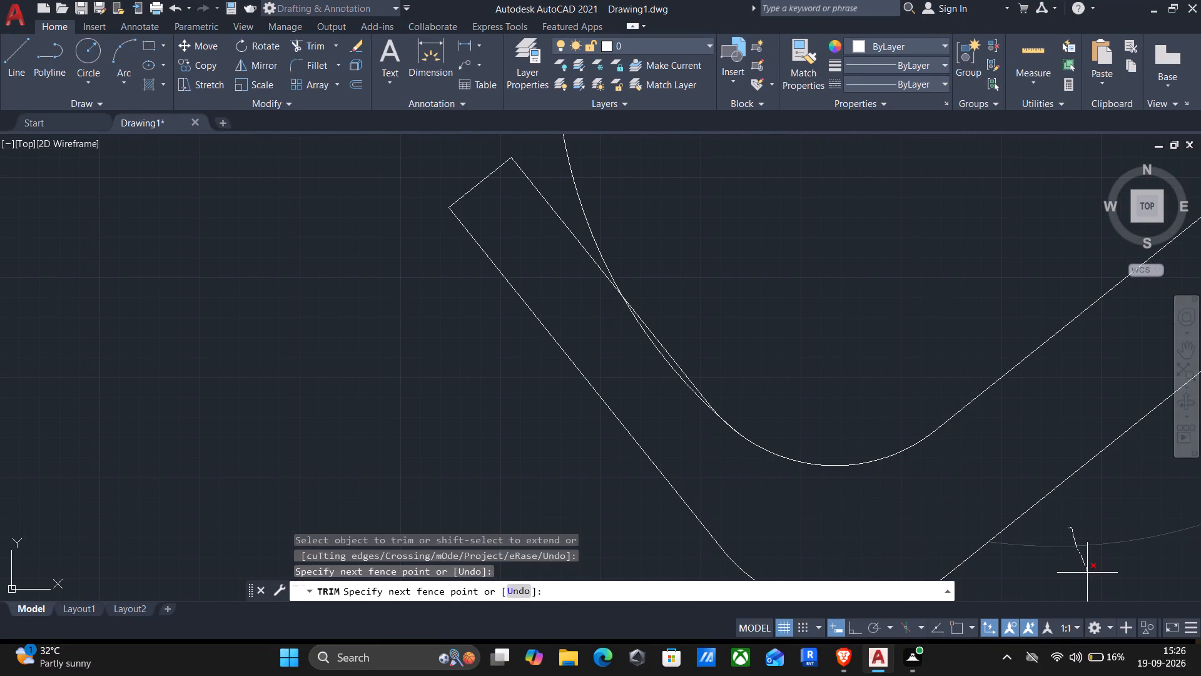
{"action": "left_click_drag", "start_coordinate": [1087, 573], "coordinate": [1087, 577]}
Trim the short overlapping segments where the seat arc crosses the south armchair's southwest inner arm edge.
{"action": "scroll", "coordinate": [647, 330], "scroll_direction": "up", "scroll_amount": 2}
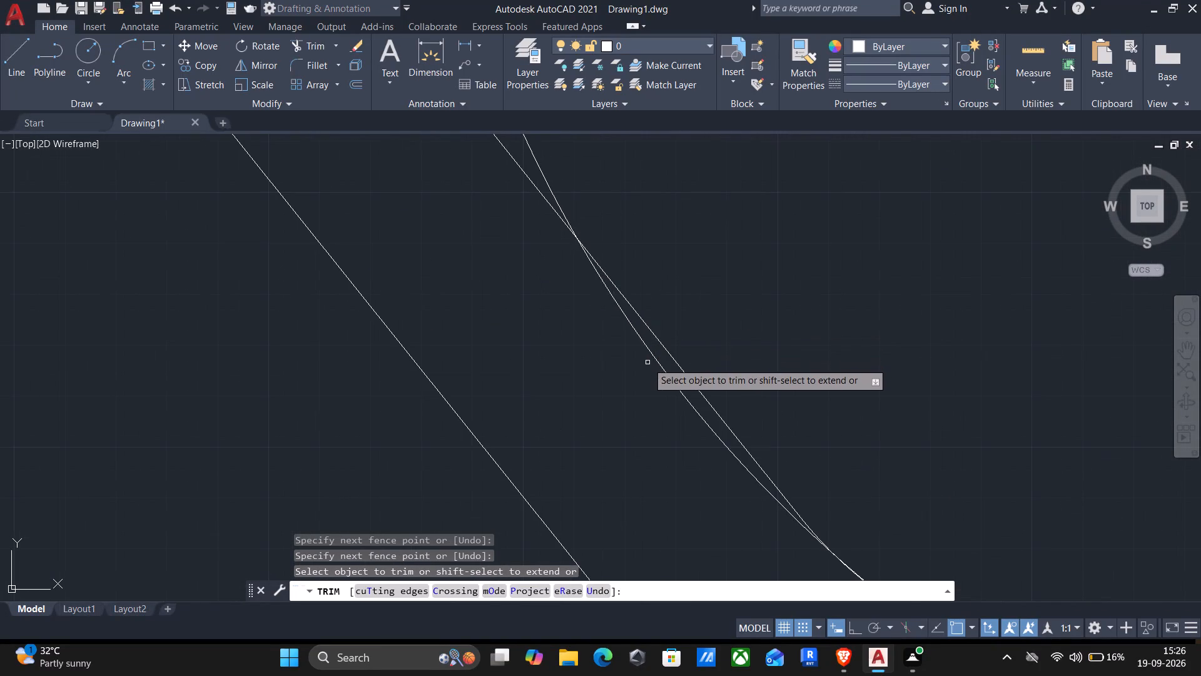
{"action": "left_click", "coordinate": [671, 356]}
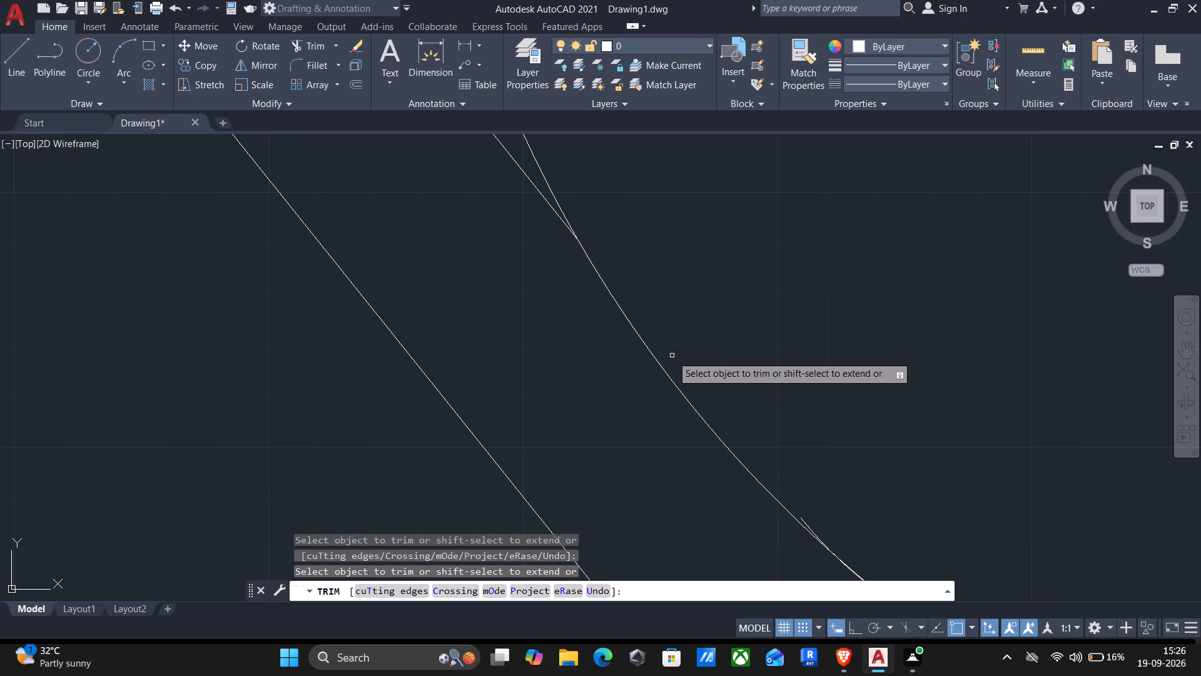
{"action": "scroll", "coordinate": [680, 344], "scroll_direction": "down", "scroll_amount": 2}
{"action": "scroll", "coordinate": [746, 424], "scroll_direction": "up", "scroll_amount": 3}
{"action": "scroll", "coordinate": [671, 394], "scroll_direction": "up", "scroll_amount": 3}
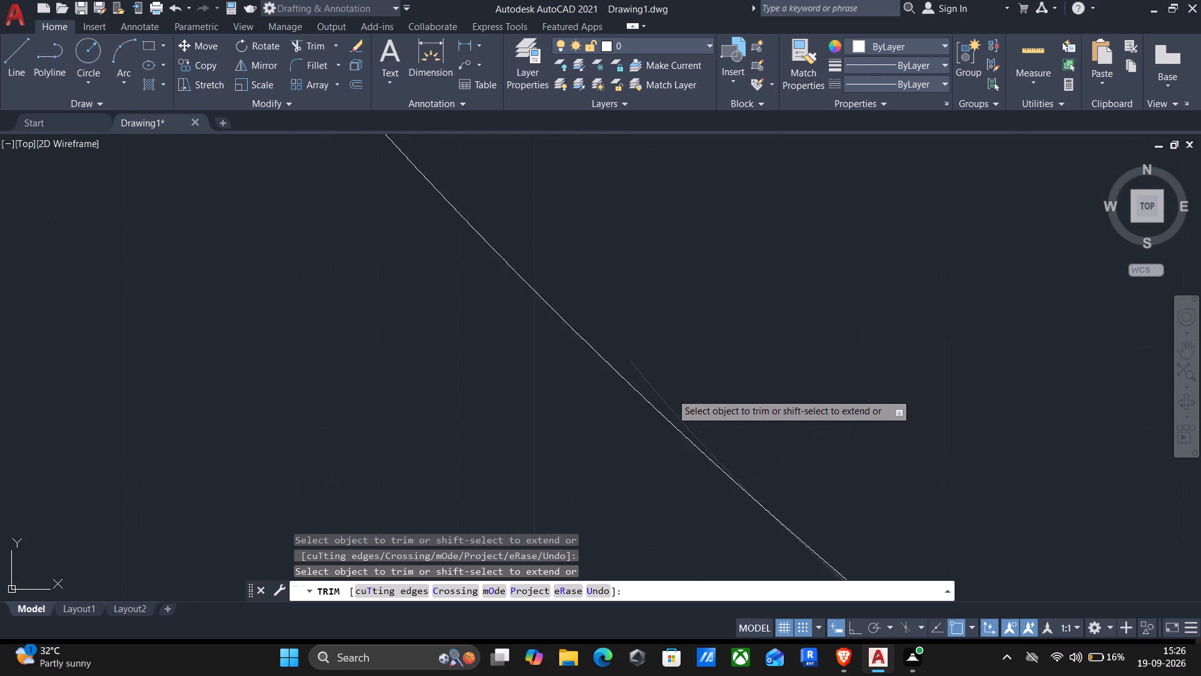
{"action": "left_click_drag", "start_coordinate": [632, 383], "coordinate": [685, 359]}
{"action": "scroll", "coordinate": [684, 392], "scroll_direction": "down", "scroll_amount": 3}
{"action": "scroll", "coordinate": [737, 468], "scroll_direction": "up", "scroll_amount": 7}
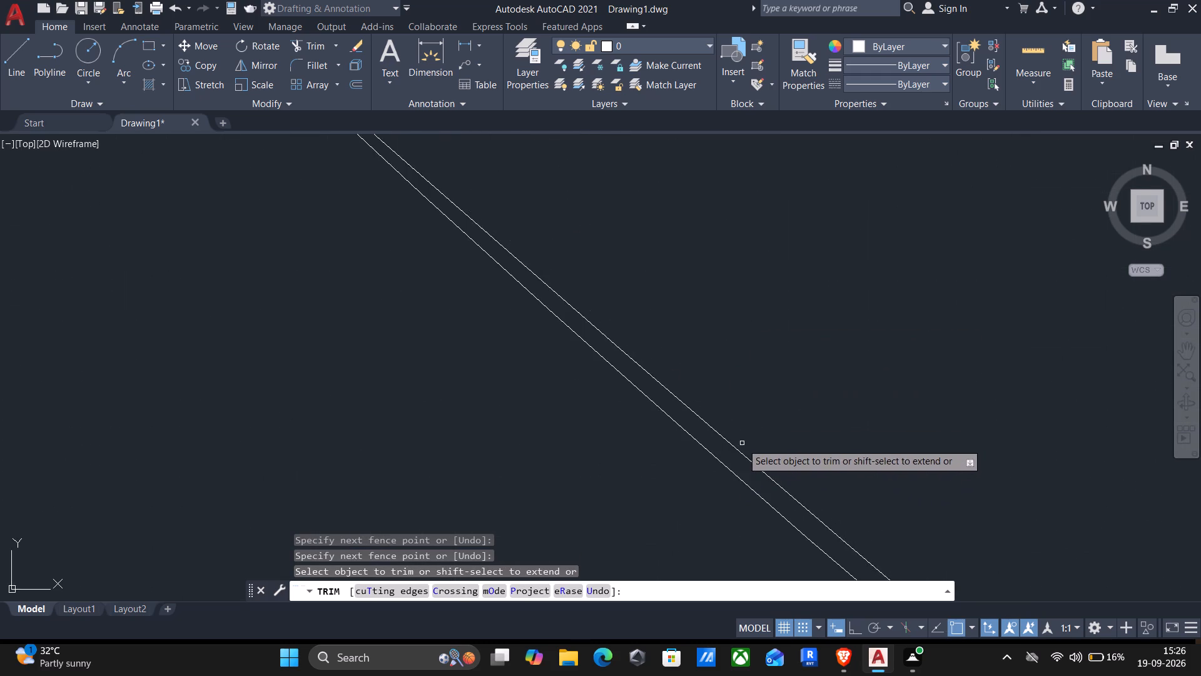
{"action": "scroll", "coordinate": [741, 445], "scroll_direction": "up", "scroll_amount": 3}
{"action": "left_click_drag", "start_coordinate": [711, 480], "coordinate": [806, 361]}
{"action": "scroll", "coordinate": [806, 359], "scroll_direction": "down", "scroll_amount": 10}
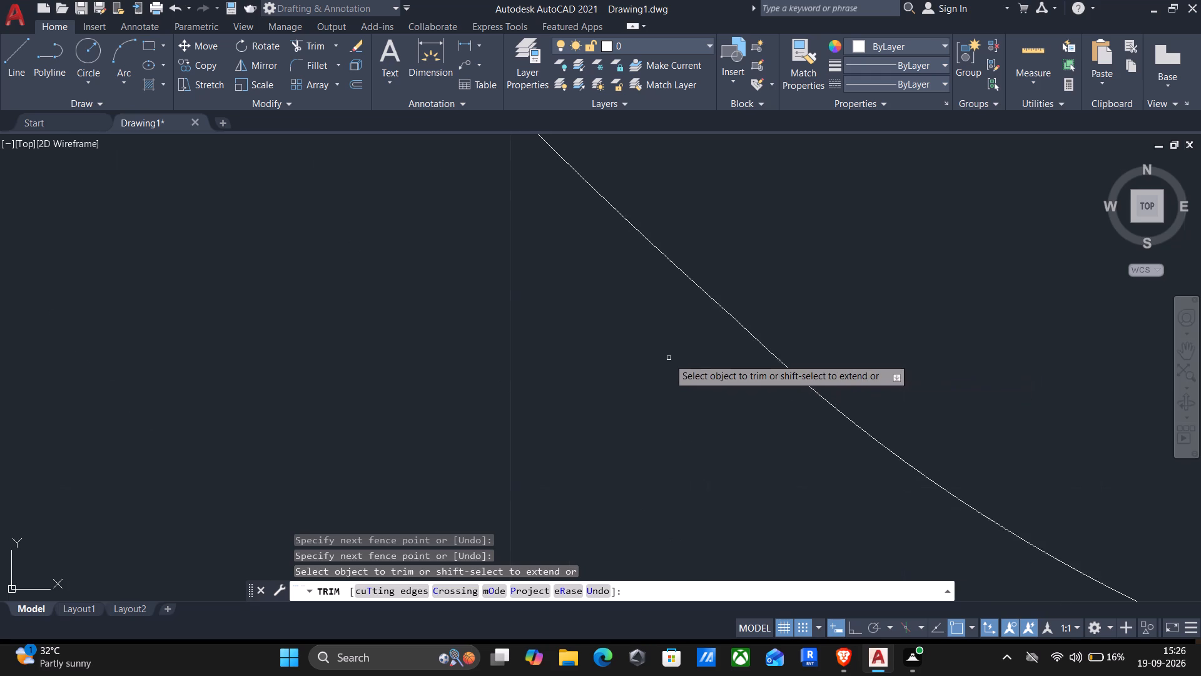
{"action": "scroll", "coordinate": [667, 357], "scroll_direction": "down", "scroll_amount": 4}
{"action": "scroll", "coordinate": [695, 264], "scroll_direction": "down", "scroll_amount": 3}
Trim the overlapping segments between the seat arc and the inner arm edge at the south armchair's northeast corner.
{"action": "middle_click_drag", "start_coordinate": [712, 218], "coordinate": [711, 550]}
{"action": "scroll", "coordinate": [963, 359], "scroll_direction": "up", "scroll_amount": 4}
{"action": "scroll", "coordinate": [927, 447], "scroll_direction": "up", "scroll_amount": 2}
{"action": "left_click_drag", "start_coordinate": [858, 422], "coordinate": [791, 456]}
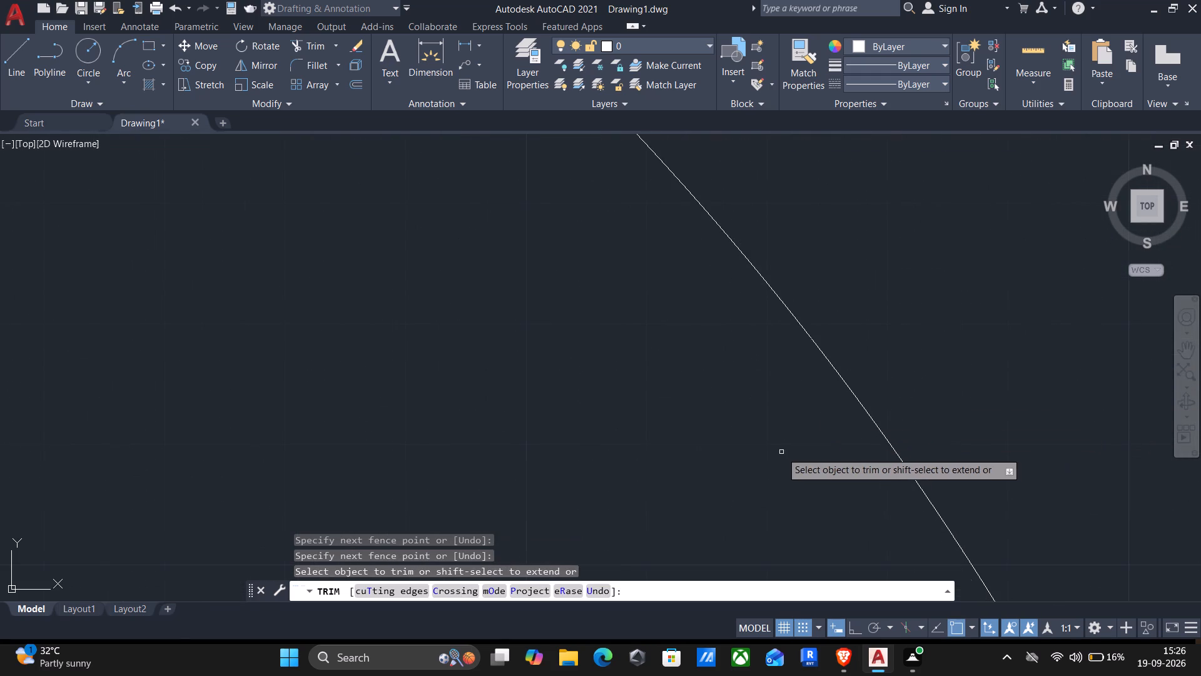
{"action": "scroll", "coordinate": [781, 452], "scroll_direction": "down", "scroll_amount": 4}
{"action": "scroll", "coordinate": [841, 521], "scroll_direction": "up", "scroll_amount": 7}
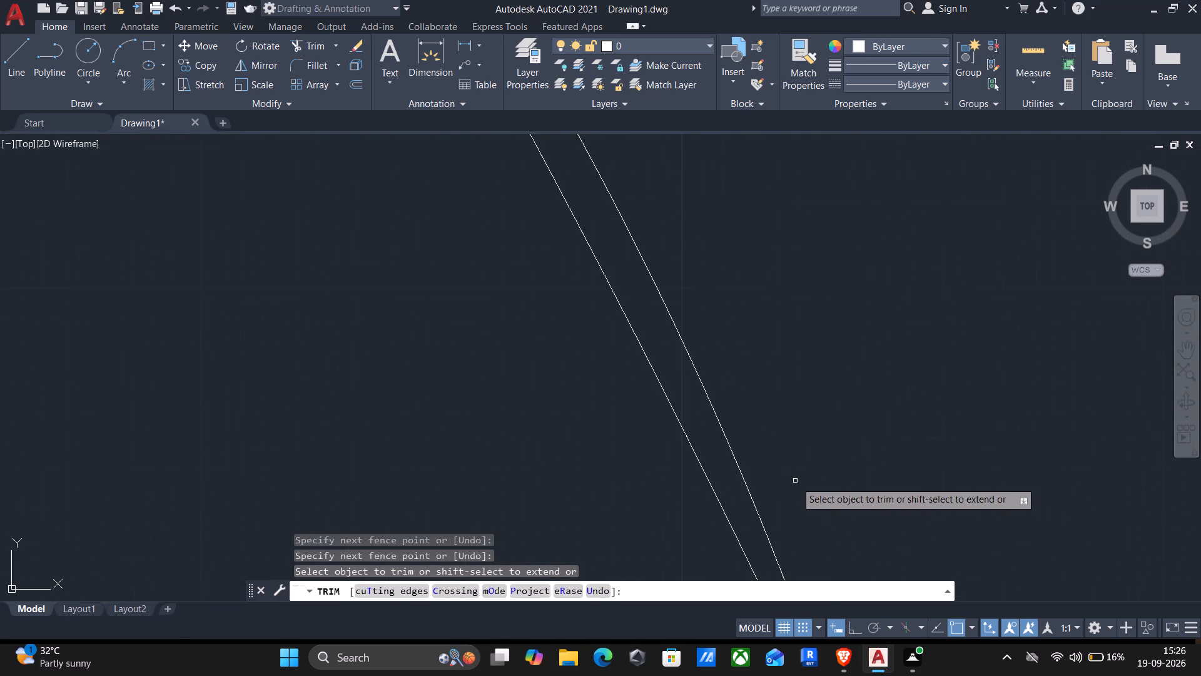
{"action": "left_click_drag", "start_coordinate": [719, 452], "coordinate": [761, 407]}
{"action": "scroll", "coordinate": [763, 402], "scroll_direction": "down", "scroll_amount": 5}
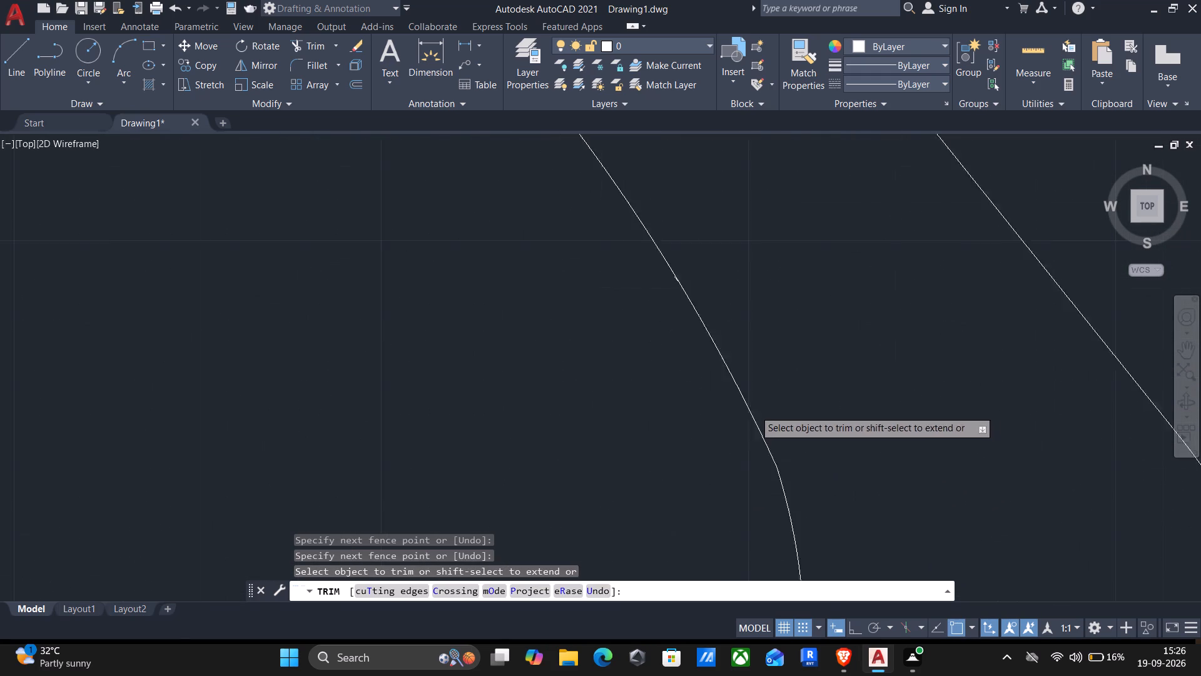
{"action": "scroll", "coordinate": [614, 408], "scroll_direction": "down", "scroll_amount": 2}
{"action": "scroll", "coordinate": [565, 386], "scroll_direction": "up", "scroll_amount": 2}
{"action": "scroll", "coordinate": [554, 380], "scroll_direction": "down", "scroll_amount": 5}
{"action": "scroll", "coordinate": [489, 389], "scroll_direction": "down", "scroll_amount": 2}
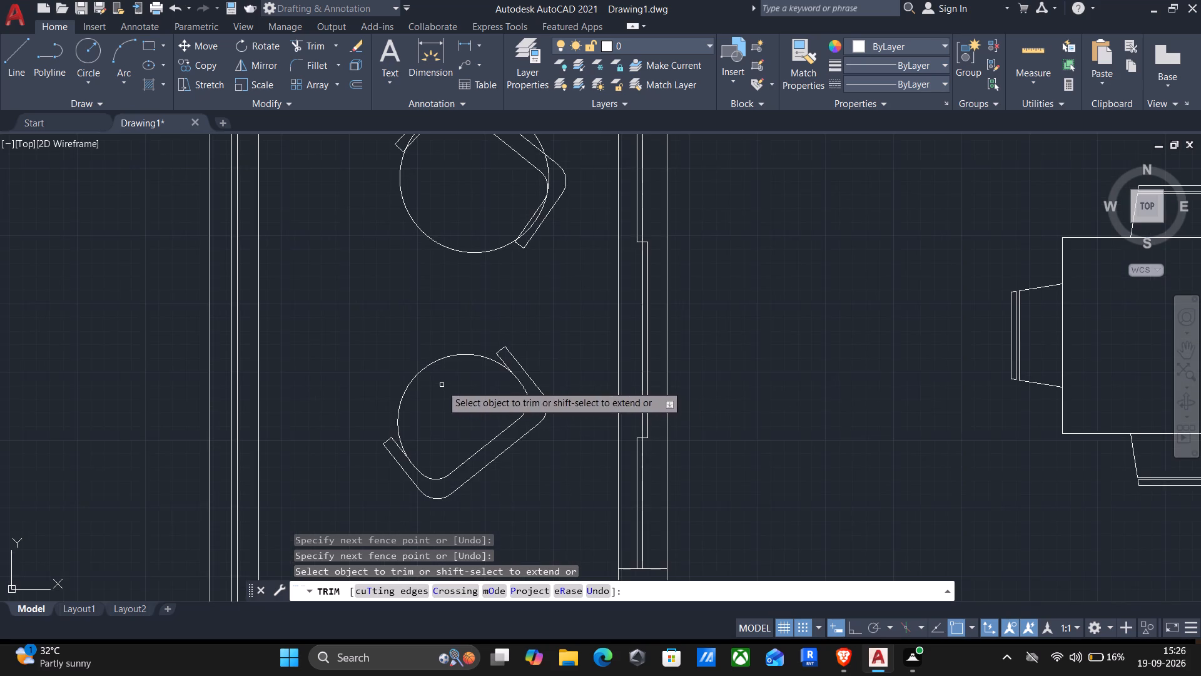
Trim the seat arc's extension across the north armchair's backrest and the overlap at its southeast inner corner.
{"action": "middle_click_drag", "start_coordinate": [460, 385], "coordinate": [574, 396]}
{"action": "middle_click_drag", "start_coordinate": [631, 282], "coordinate": [637, 408]}
{"action": "scroll", "coordinate": [680, 310], "scroll_direction": "up", "scroll_amount": 3}
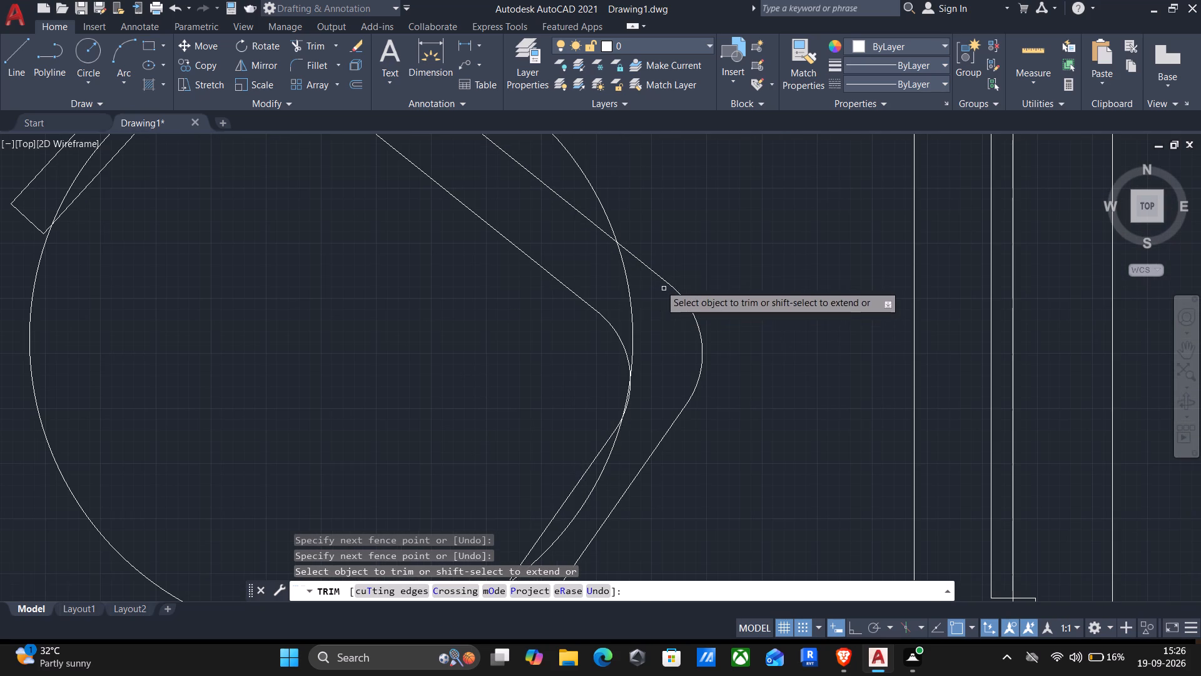
{"action": "left_click_drag", "start_coordinate": [611, 294], "coordinate": [656, 322]}
{"action": "left_click", "coordinate": [596, 195]}
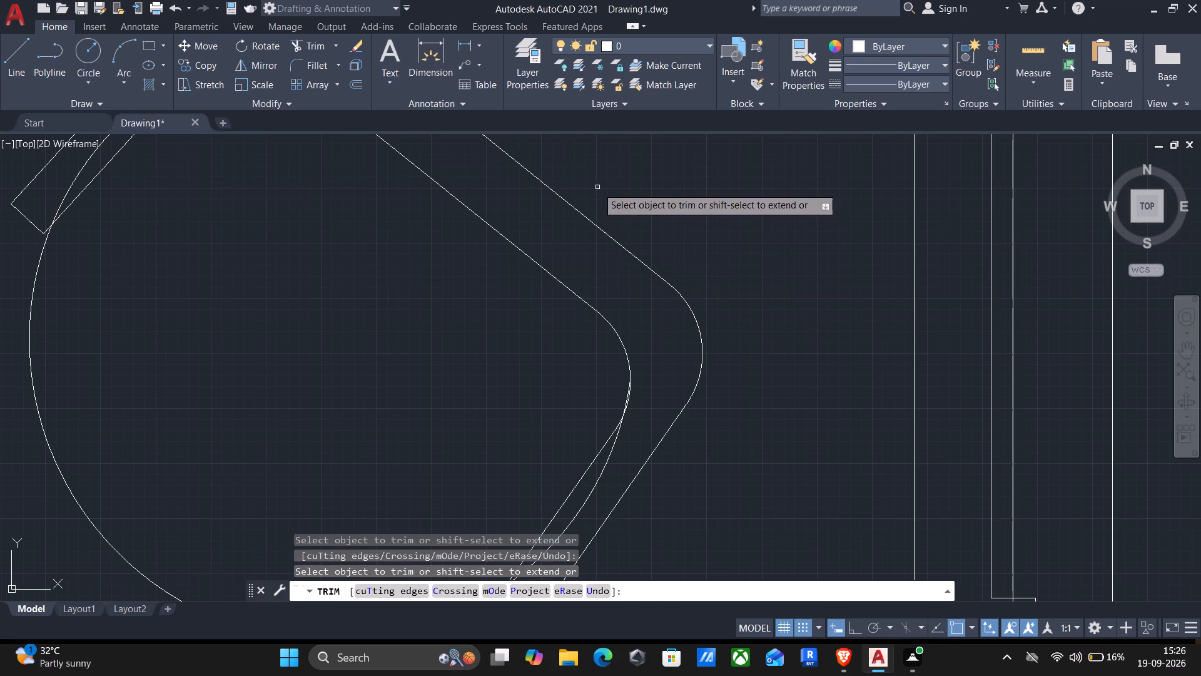
{"action": "scroll", "coordinate": [612, 389], "scroll_direction": "up", "scroll_amount": 3}
{"action": "scroll", "coordinate": [661, 414], "scroll_direction": "up", "scroll_amount": 3}
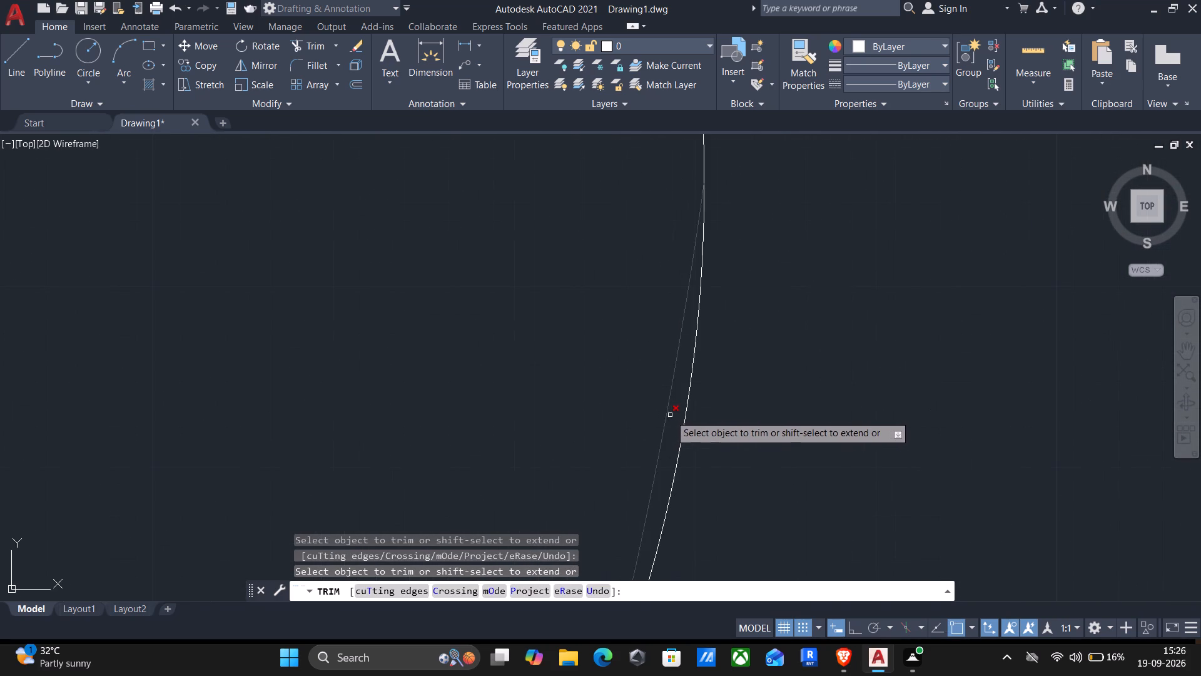
{"action": "left_click_drag", "start_coordinate": [679, 418], "coordinate": [714, 420]}
{"action": "scroll", "coordinate": [696, 423], "scroll_direction": "down", "scroll_amount": 3}
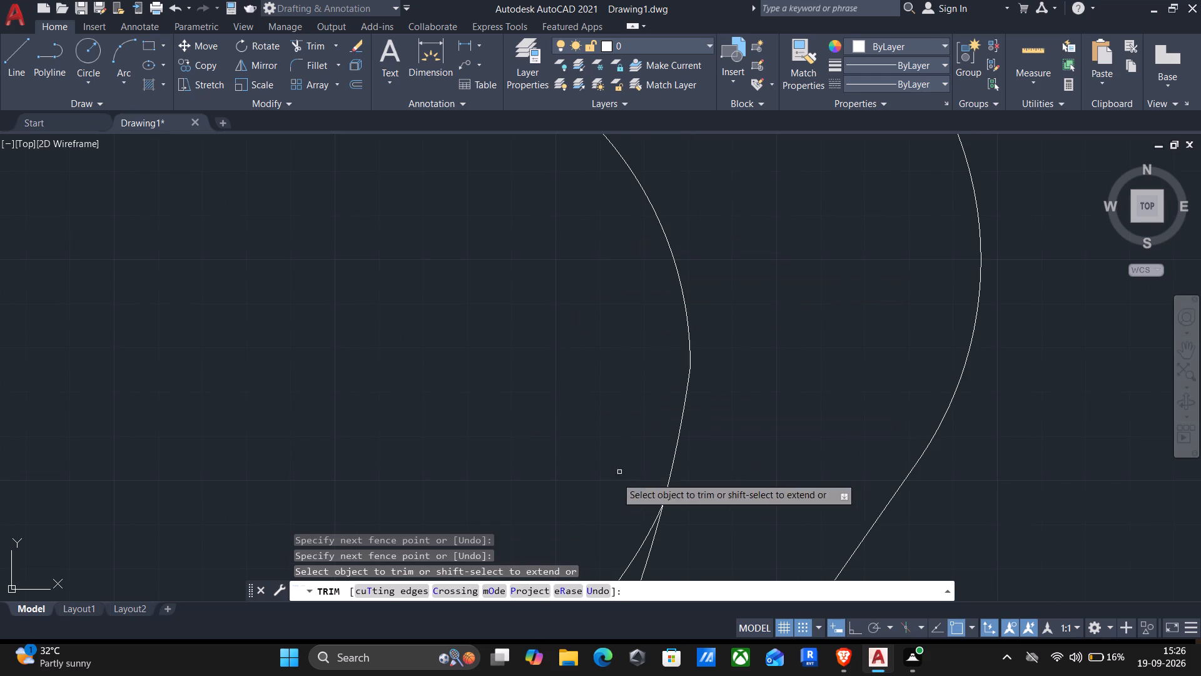
Trim the part of the seat arc that overlaps the north armchair's northwest arm.
{"action": "middle_click_drag", "start_coordinate": [643, 443], "coordinate": [948, 303]}
{"action": "scroll", "coordinate": [709, 393], "scroll_direction": "up", "scroll_amount": 1}
{"action": "scroll", "coordinate": [815, 398], "scroll_direction": "down", "scroll_amount": 4}
{"action": "middle_click_drag", "start_coordinate": [469, 248], "coordinate": [652, 489]}
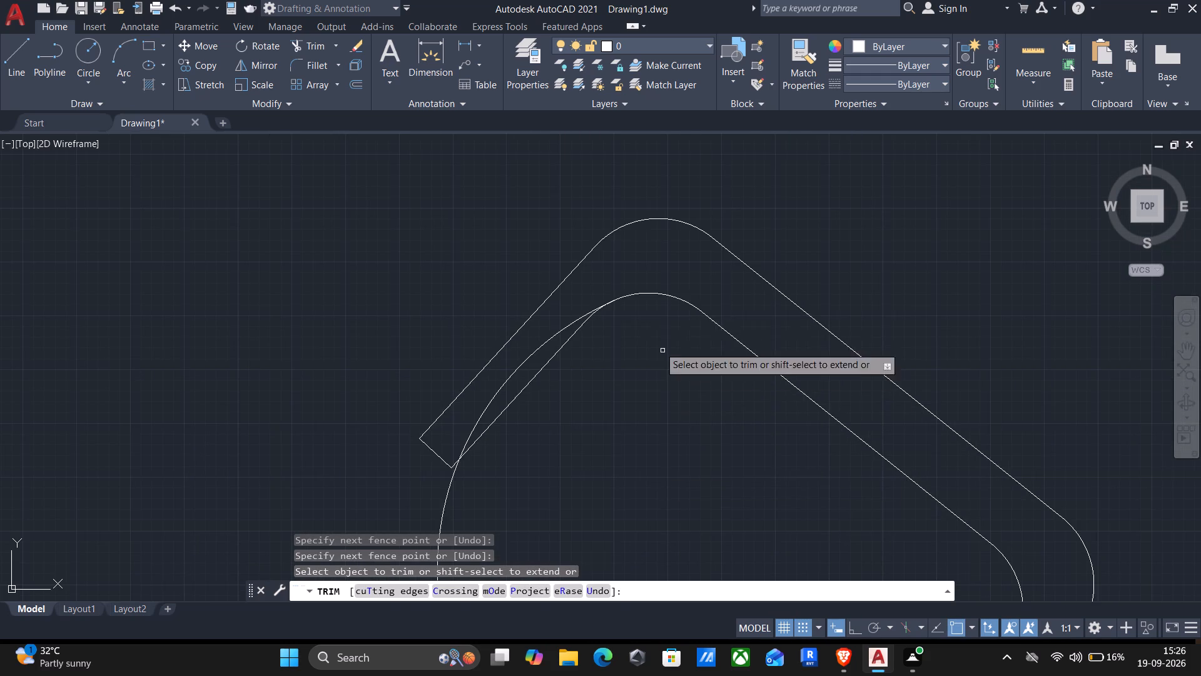
{"action": "scroll", "coordinate": [510, 328], "scroll_direction": "up", "scroll_amount": 2}
{"action": "left_click_drag", "start_coordinate": [570, 409], "coordinate": [562, 381]}
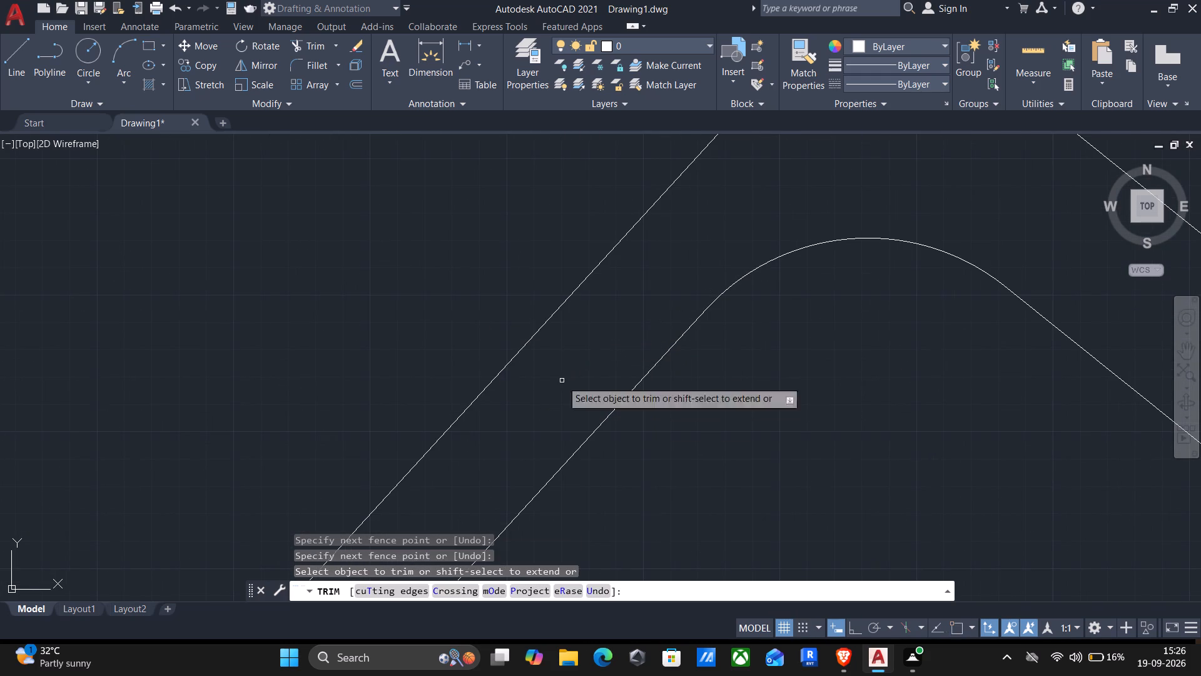
{"action": "scroll", "coordinate": [719, 260], "scroll_direction": "up", "scroll_amount": 1}
{"action": "scroll", "coordinate": [712, 290], "scroll_direction": "down", "scroll_amount": 4}
{"action": "scroll", "coordinate": [701, 385], "scroll_direction": "down", "scroll_amount": 2}
{"action": "scroll", "coordinate": [662, 386], "scroll_direction": "up", "scroll_amount": 2}
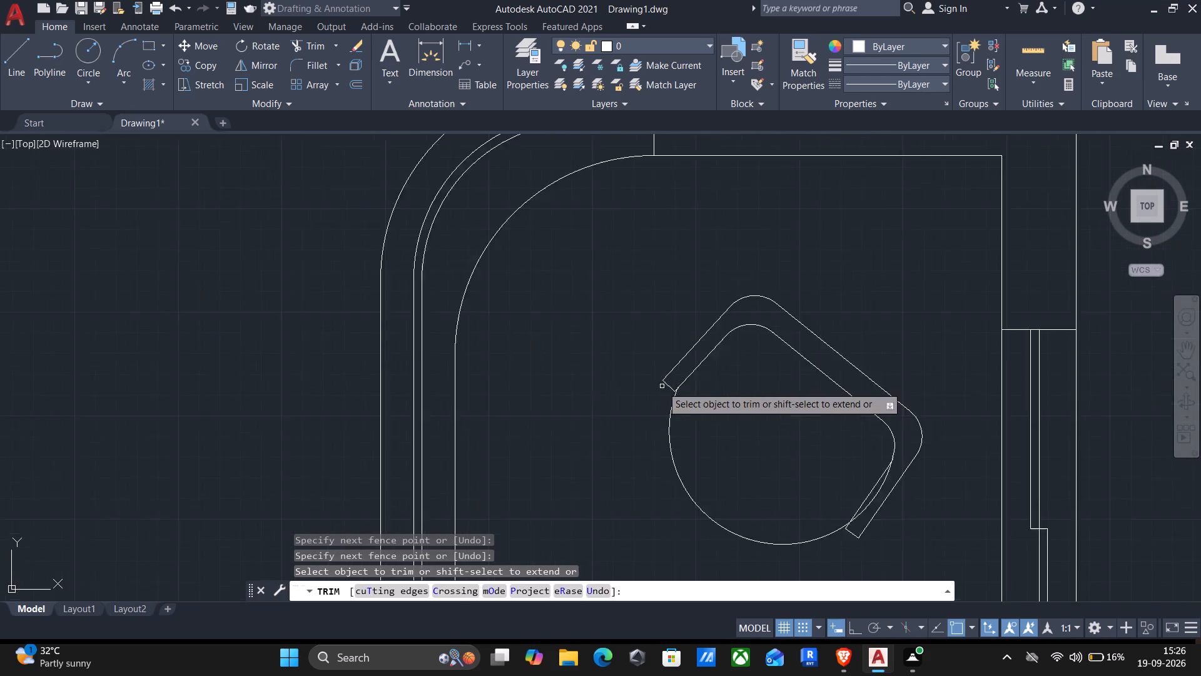
{"action": "scroll", "coordinate": [662, 386], "scroll_direction": "up", "scroll_amount": 2}
{"action": "scroll", "coordinate": [741, 415], "scroll_direction": "up", "scroll_amount": 4}
{"action": "scroll", "coordinate": [702, 381], "scroll_direction": "down", "scroll_amount": 9}
Trim the part of the seat arc that overlaps the north armchair's southeast arm, then end trimming.
{"action": "middle_click_drag", "start_coordinate": [767, 418], "coordinate": [752, 315]}
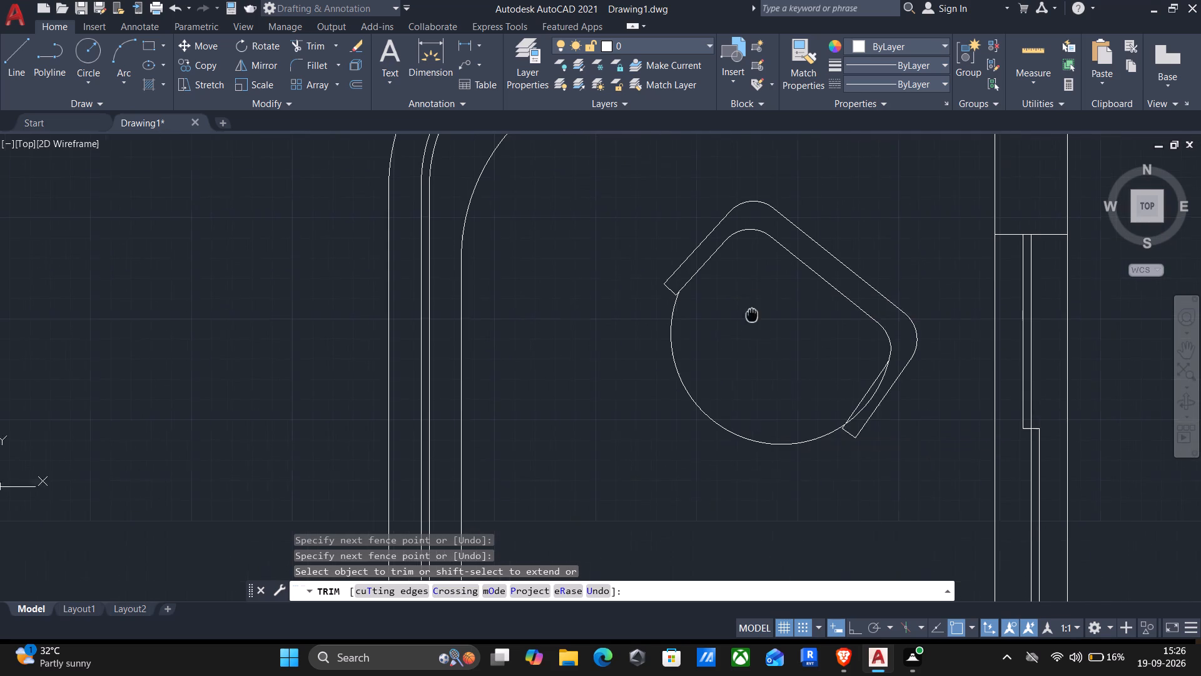
{"action": "scroll", "coordinate": [878, 411], "scroll_direction": "up", "scroll_amount": 4}
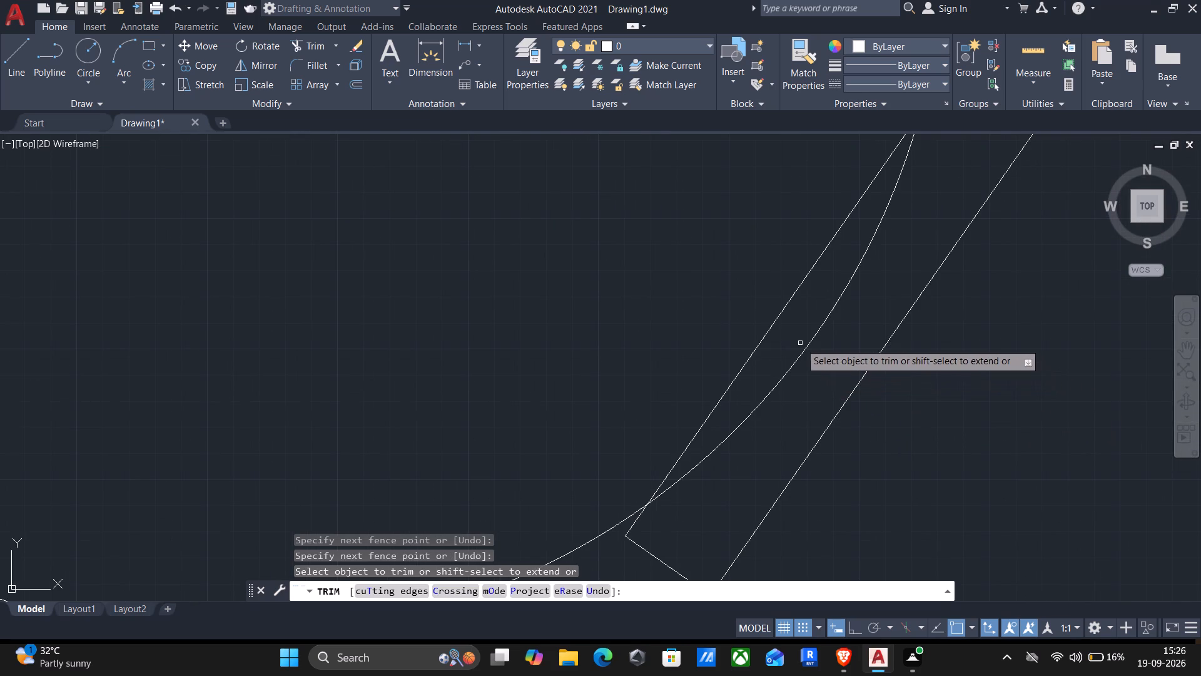
{"action": "left_click_drag", "start_coordinate": [800, 342], "coordinate": [808, 386]}
{"action": "scroll", "coordinate": [807, 387], "scroll_direction": "down", "scroll_amount": 6}
{"action": "scroll", "coordinate": [798, 370], "scroll_direction": "up", "scroll_amount": 3}
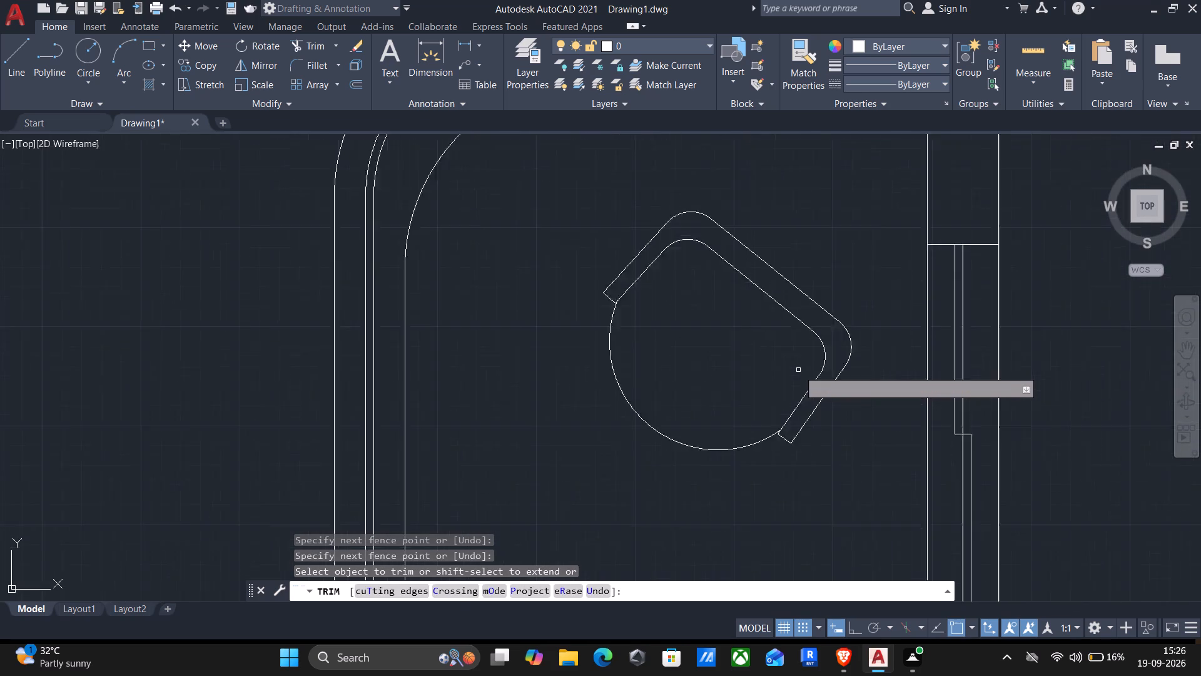
{"action": "scroll", "coordinate": [822, 371], "scroll_direction": "up", "scroll_amount": 5}
{"action": "scroll", "coordinate": [878, 297], "scroll_direction": "down", "scroll_amount": 5}
{"action": "scroll", "coordinate": [831, 317], "scroll_direction": "down", "scroll_amount": 3}
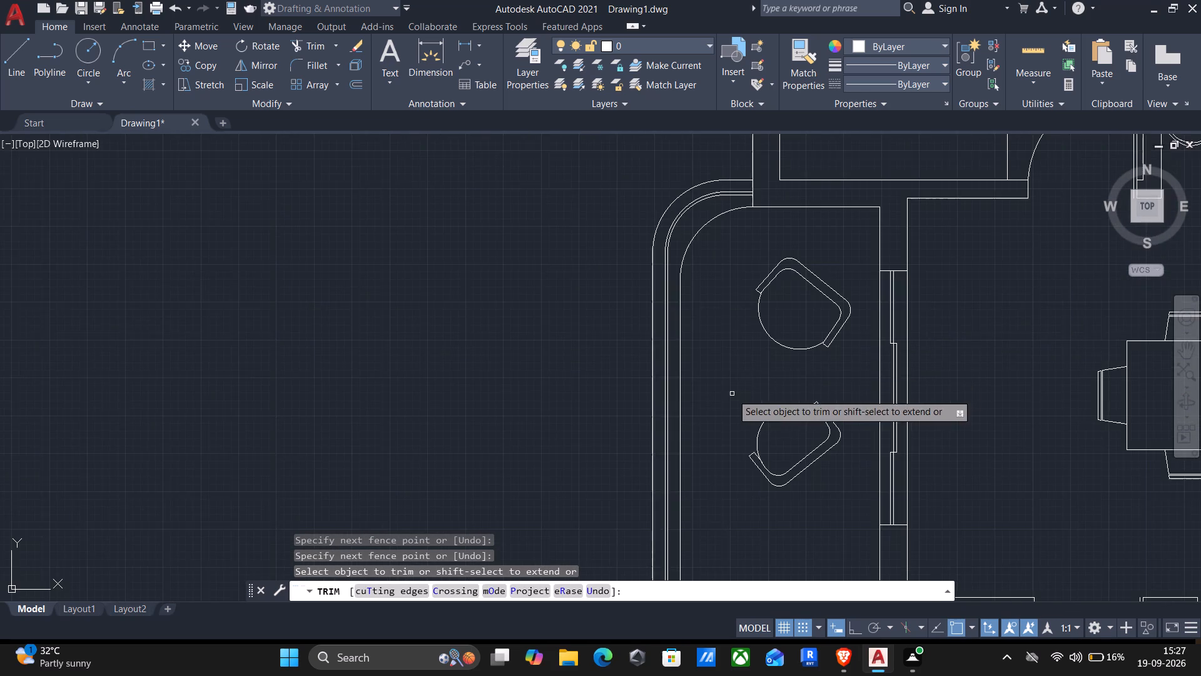
{"action": "middle_click_drag", "start_coordinate": [730, 396], "coordinate": [721, 329]}
{"action": "key", "text": "Escape"}
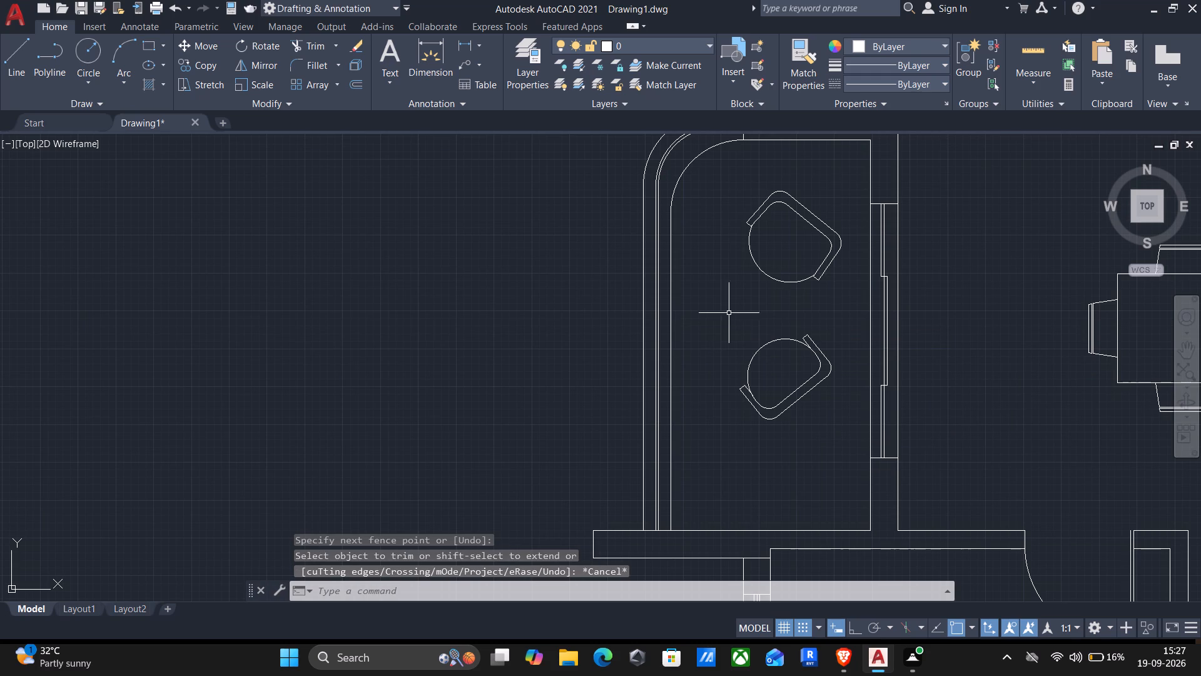
Draw a round table as a circle of about 1'-0" radius between the two balcony armchairs, on their west side.
{"action": "key", "text": "c"}
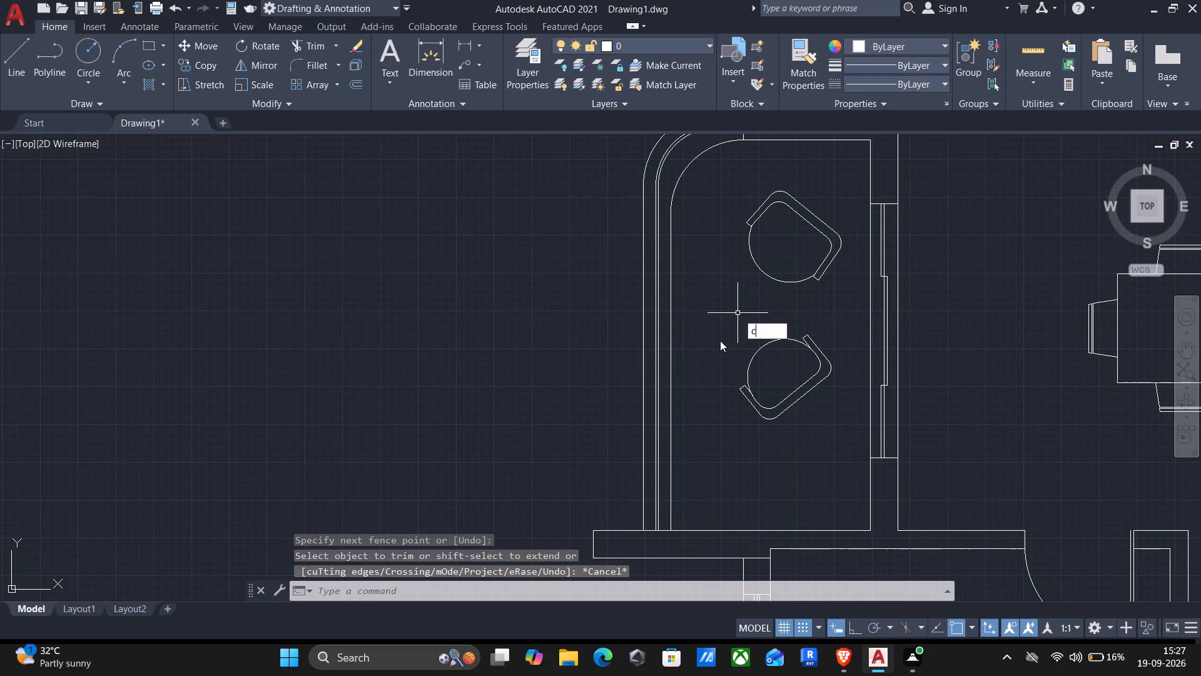
{"action": "key", "text": "Return"}
{"action": "scroll", "coordinate": [729, 313], "scroll_direction": "up", "scroll_amount": 3}
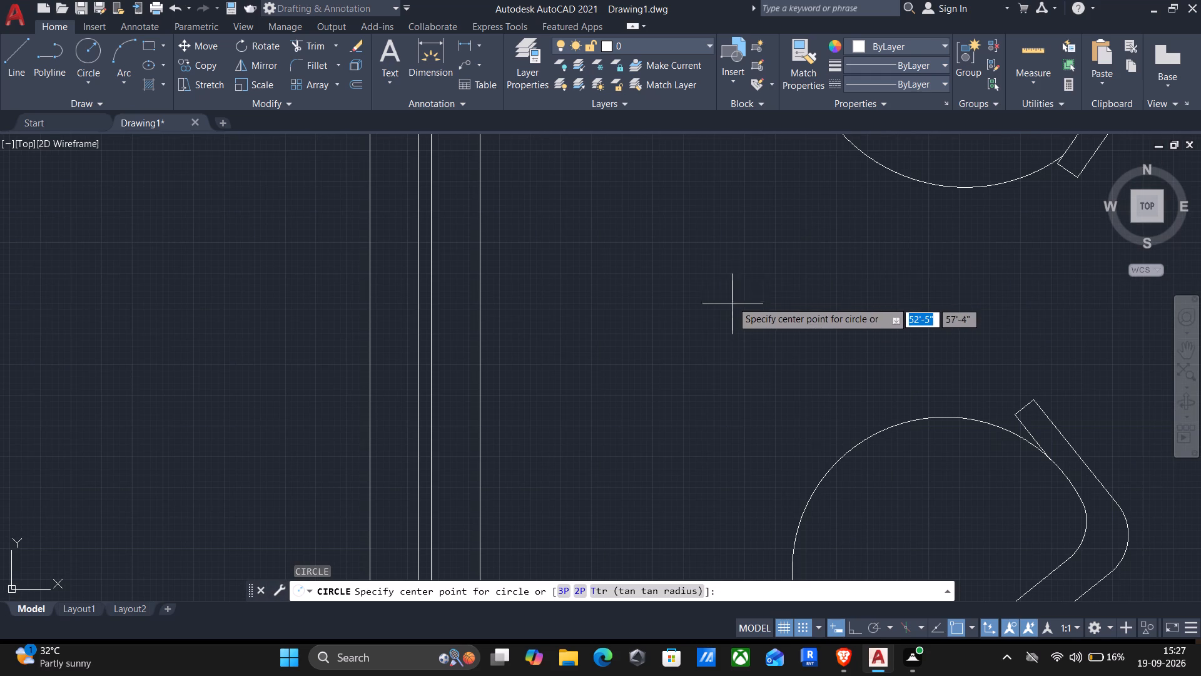
{"action": "left_click", "coordinate": [722, 290]}
{"action": "scroll", "coordinate": [754, 392], "scroll_direction": "down", "scroll_amount": 2}
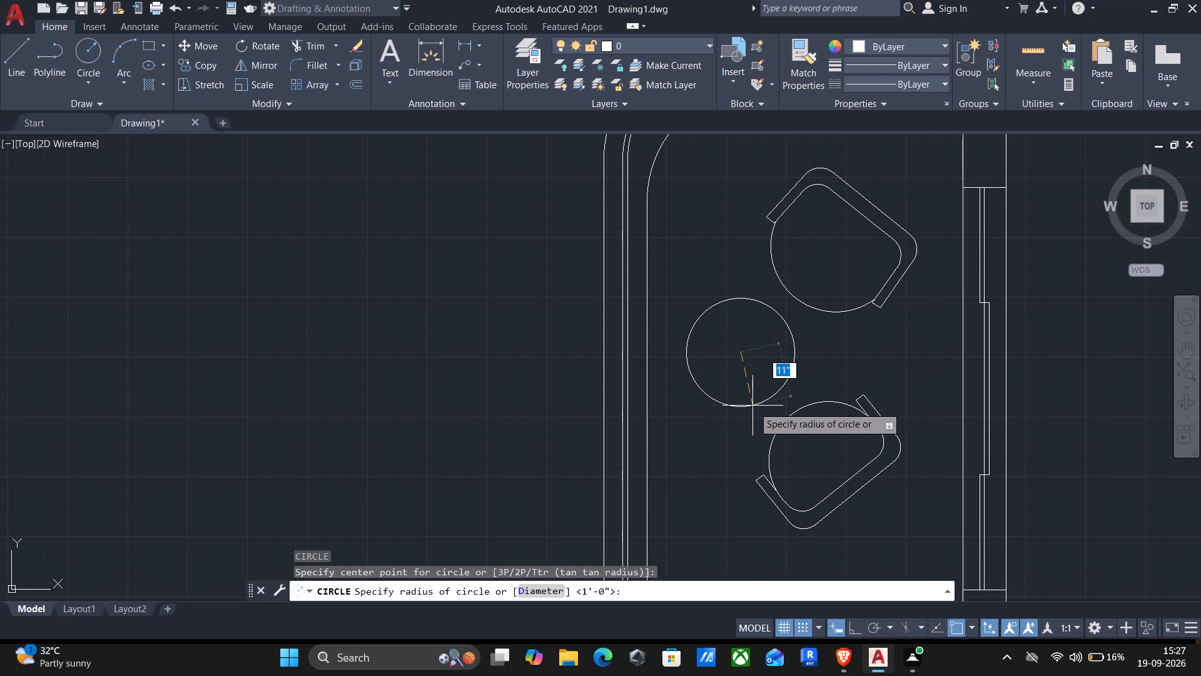
{"action": "left_click", "coordinate": [753, 412]}
Review the balcony seating and the furnished rooms across the whole floor plan.
{"action": "scroll", "coordinate": [748, 407], "scroll_direction": "down", "scroll_amount": 2}
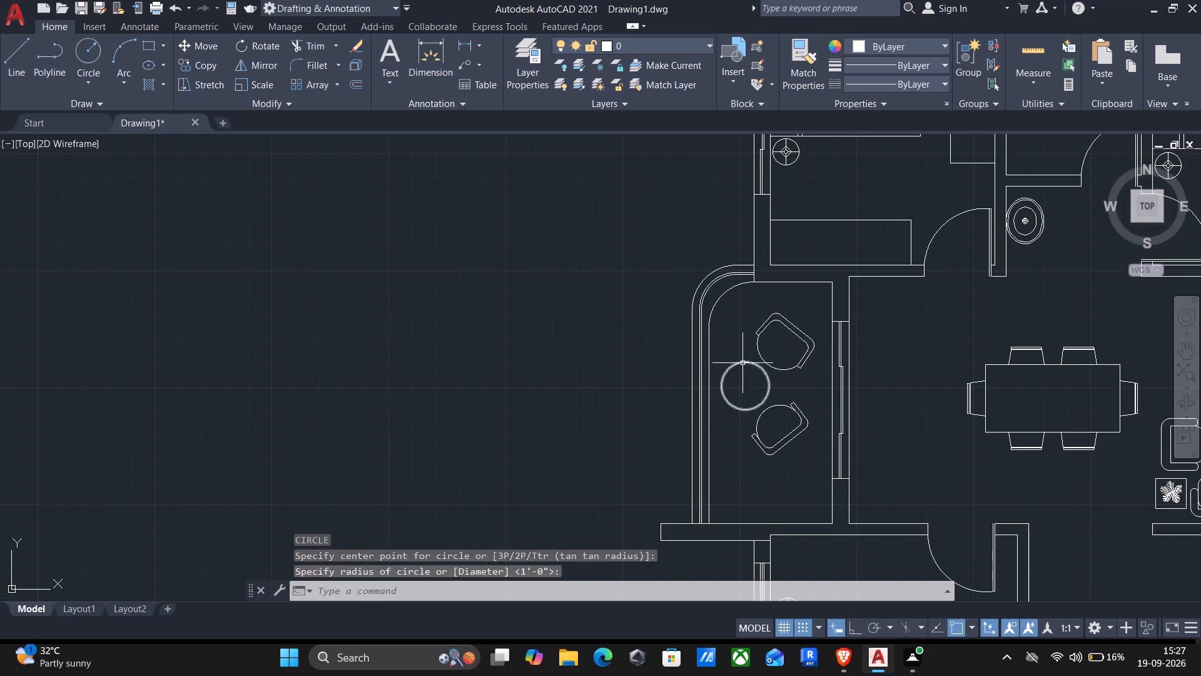
{"action": "scroll", "coordinate": [742, 363], "scroll_direction": "down", "scroll_amount": 1}
{"action": "middle_click_drag", "start_coordinate": [667, 367], "coordinate": [575, 290]}
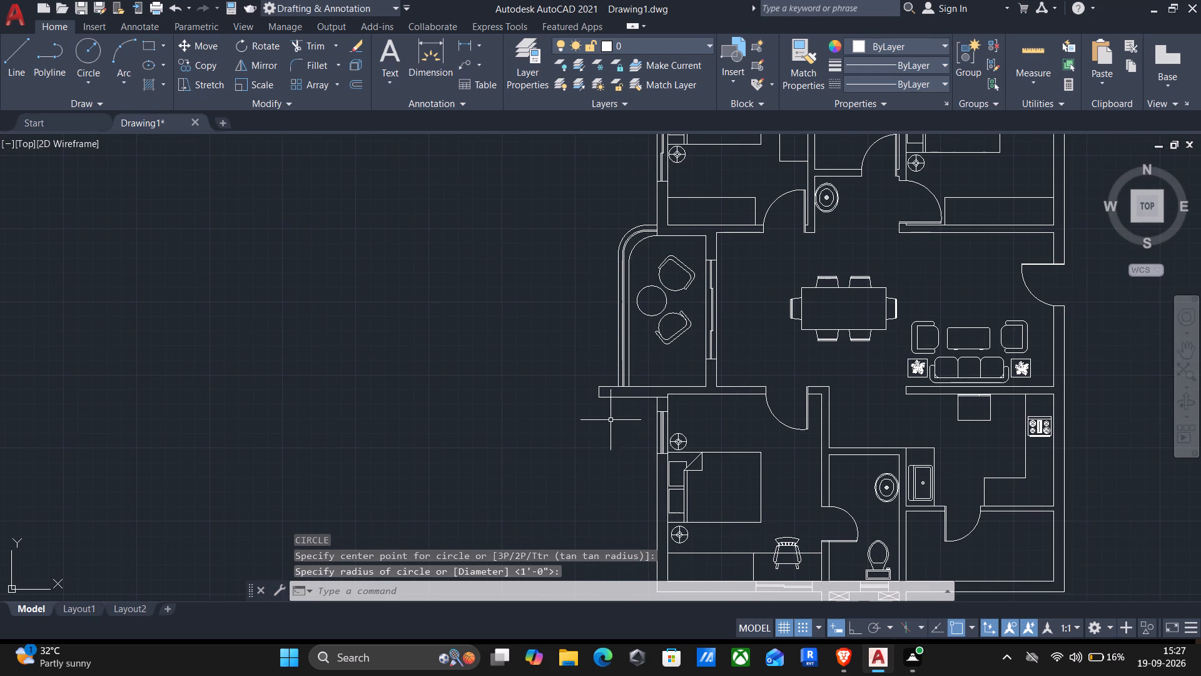
{"action": "middle_click_drag", "start_coordinate": [604, 301], "coordinate": [611, 396]}
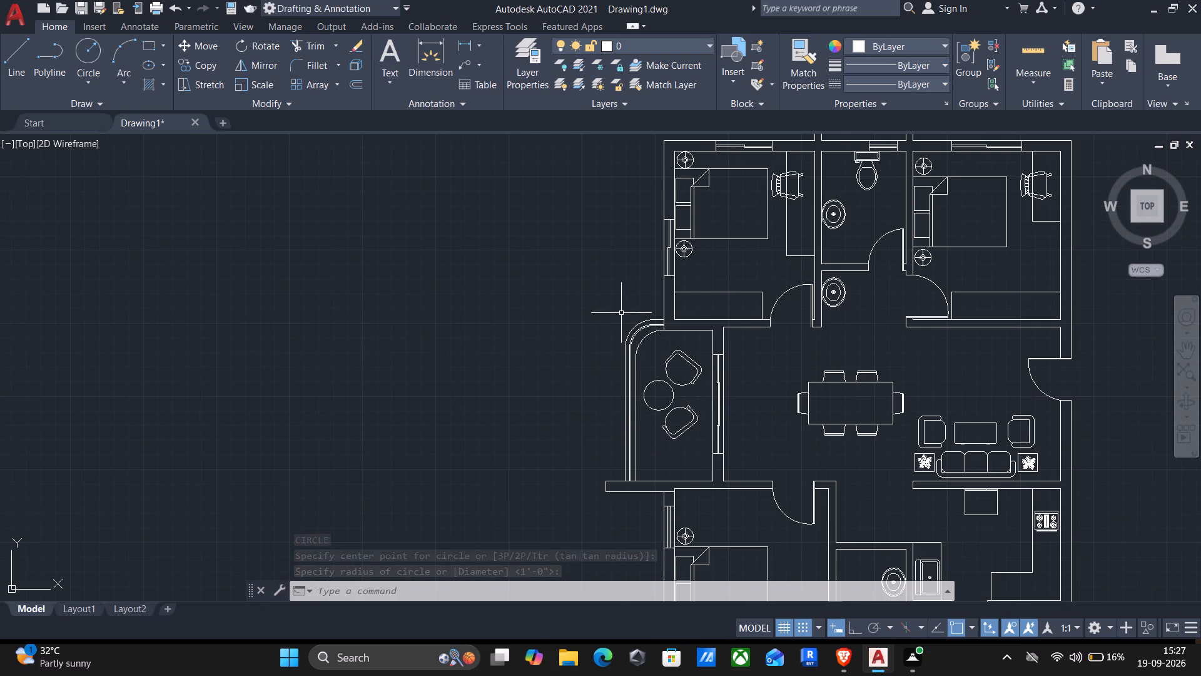
{"action": "middle_click_drag", "start_coordinate": [626, 300], "coordinate": [558, 307]}
{"action": "middle_click_drag", "start_coordinate": [579, 274], "coordinate": [464, 199]}
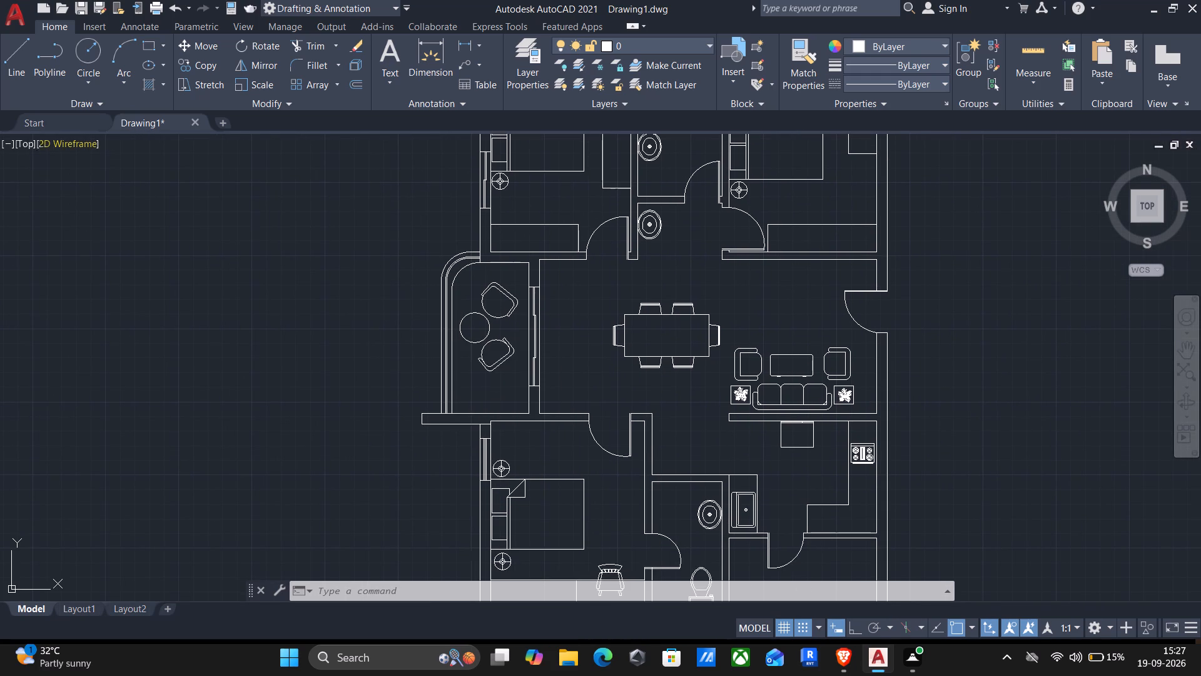
{"action": "scroll", "coordinate": [518, 200], "scroll_direction": "down", "scroll_amount": 1}
{"action": "middle_click_drag", "start_coordinate": [655, 289], "coordinate": [592, 292]}
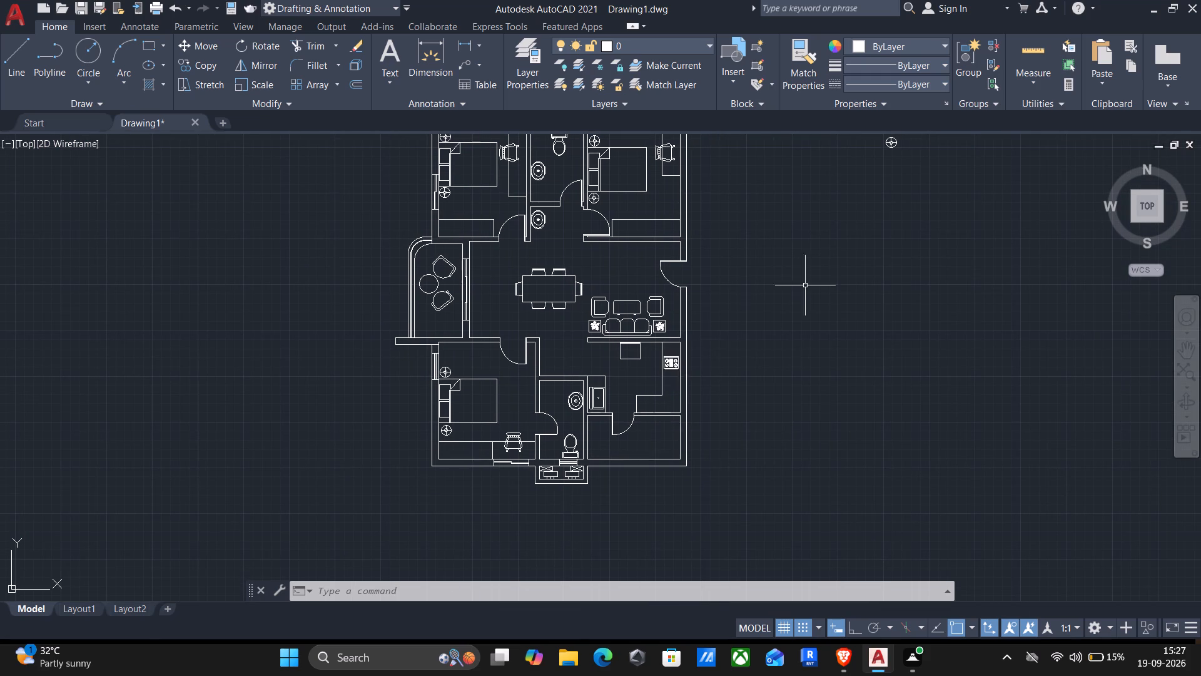
{"action": "middle_click_drag", "start_coordinate": [807, 285], "coordinate": [864, 277]}
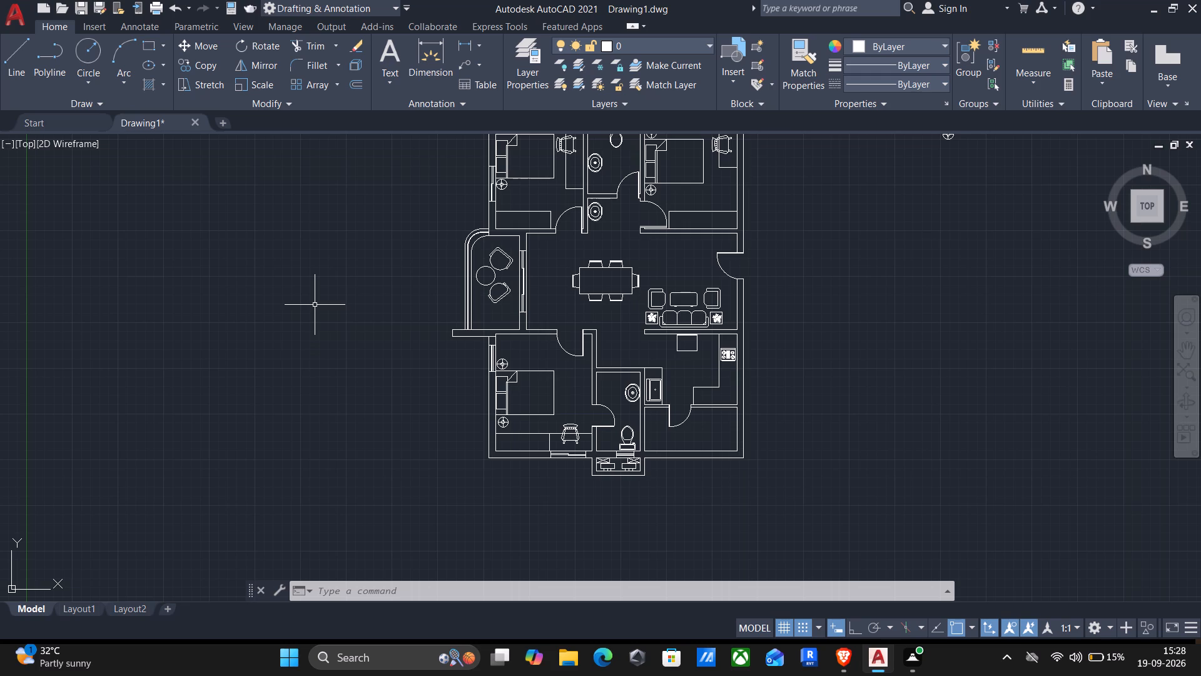
{"action": "middle_click_drag", "start_coordinate": [388, 238], "coordinate": [489, 316]}
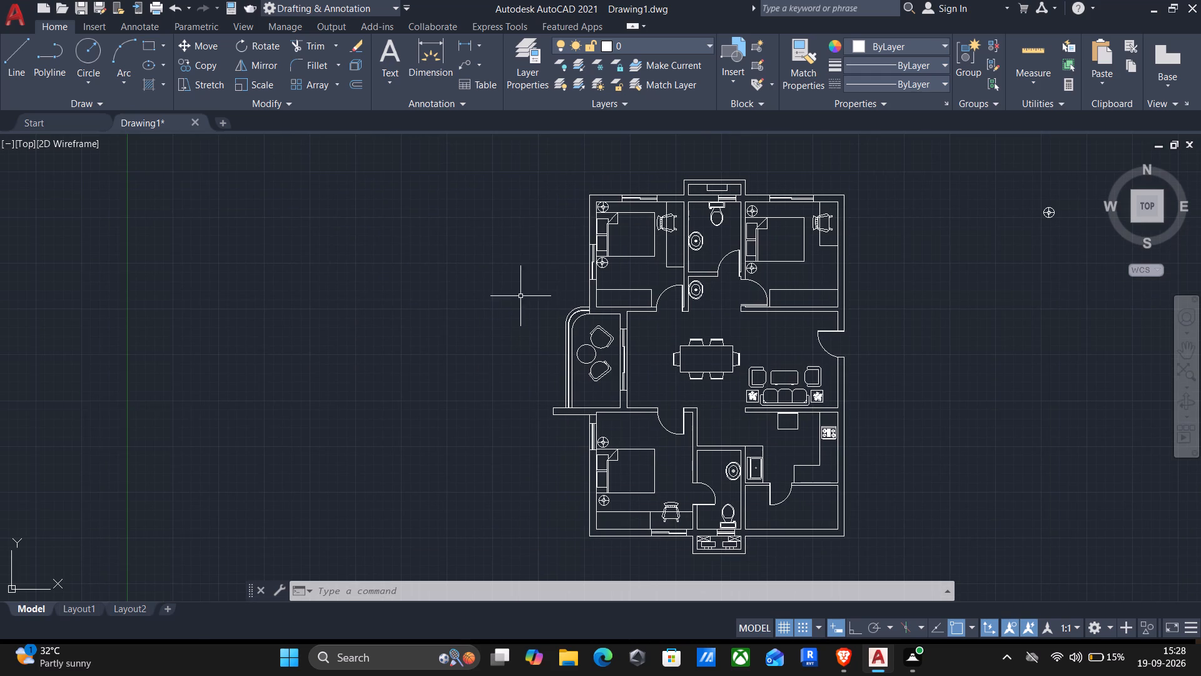
{"action": "middle_click_drag", "start_coordinate": [621, 223], "coordinate": [576, 227]}
{"action": "scroll", "coordinate": [577, 228], "scroll_direction": "up", "scroll_amount": 1}
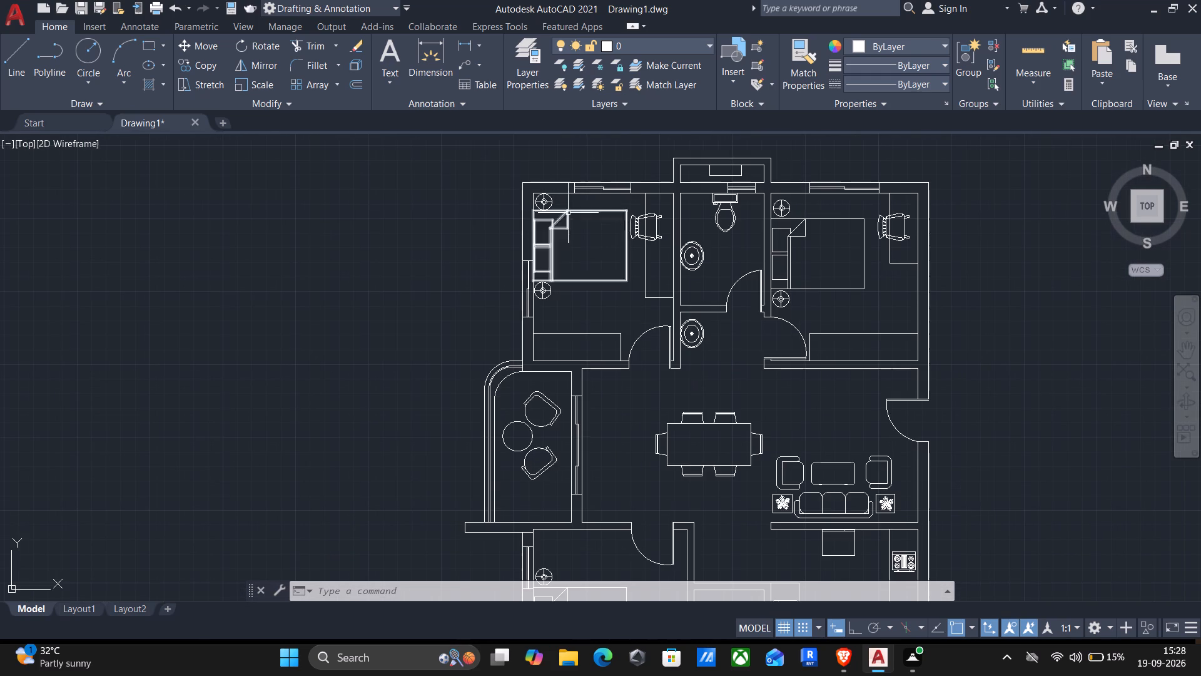
Erase the stray circular lamp symbol lying outside the floor plan, northeast of the building.
{"action": "middle_click_drag", "start_coordinate": [709, 282], "coordinate": [706, 264]}
{"action": "middle_click_drag", "start_coordinate": [719, 320], "coordinate": [712, 298]}
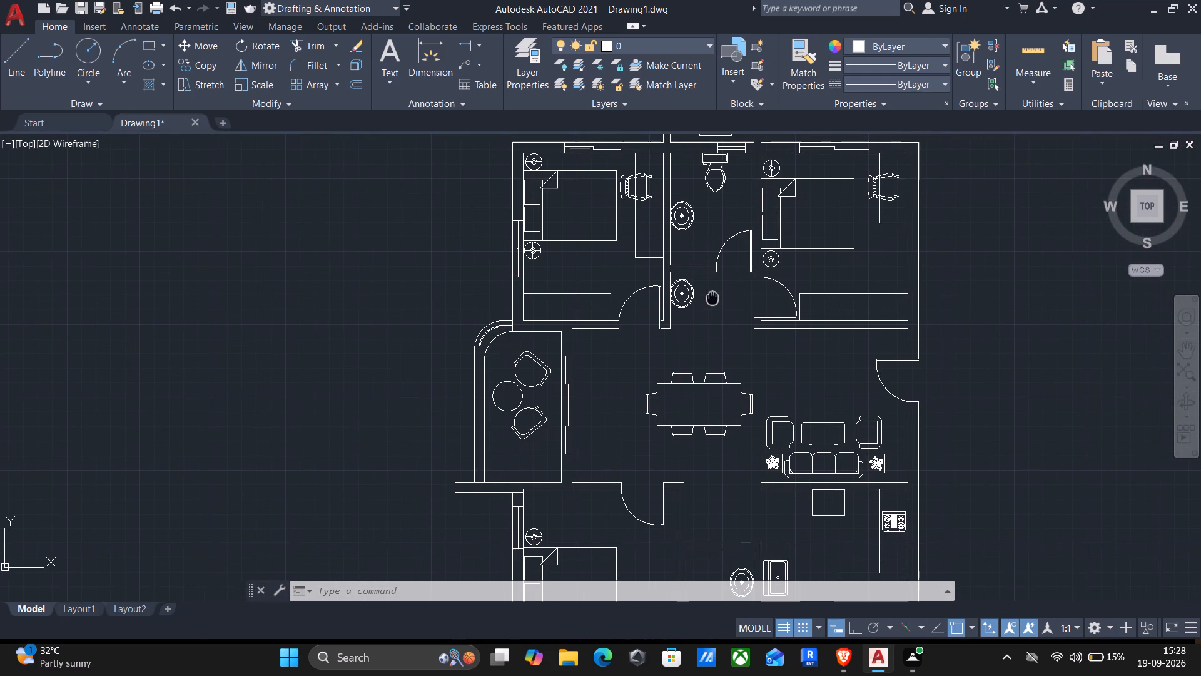
{"action": "middle_click_drag", "start_coordinate": [712, 298], "coordinate": [712, 297]}
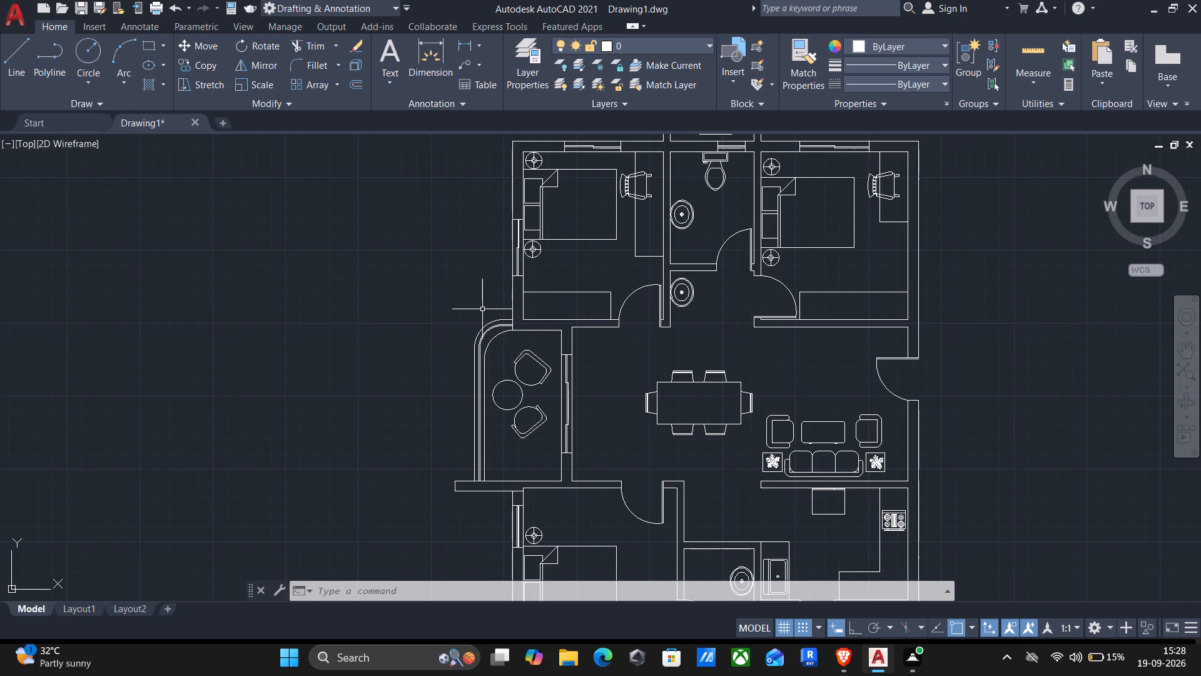
{"action": "middle_click_drag", "start_coordinate": [465, 276], "coordinate": [481, 251]}
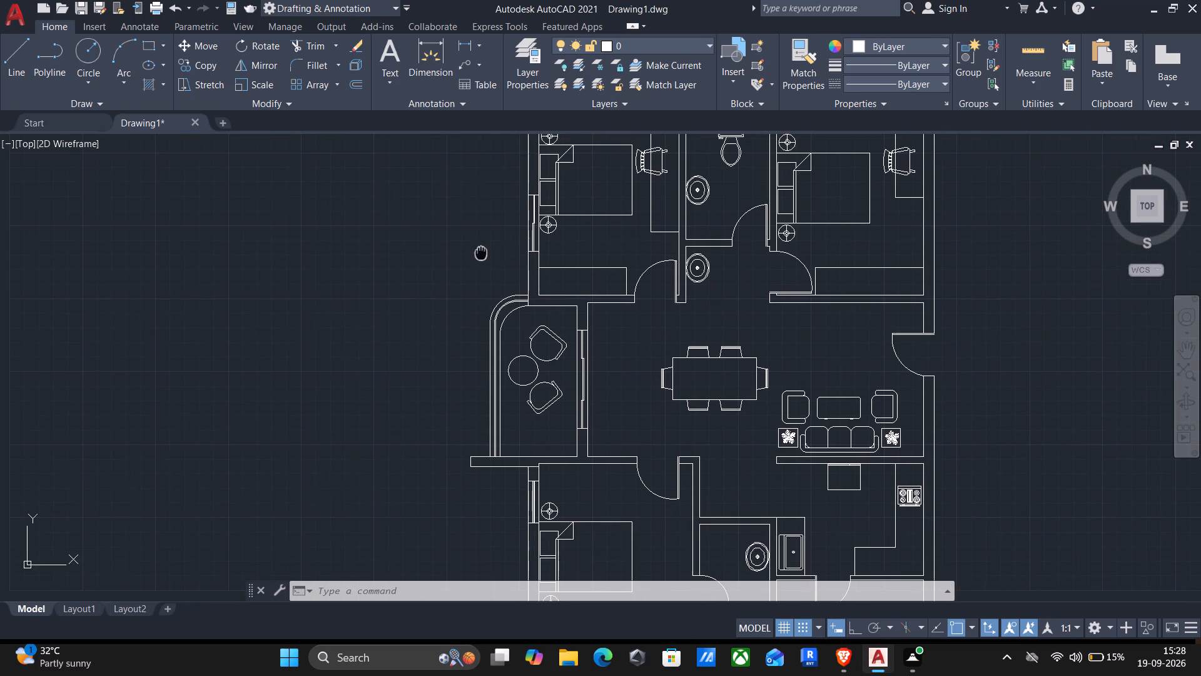
{"action": "middle_click_drag", "start_coordinate": [481, 251], "coordinate": [480, 250]}
{"action": "scroll", "coordinate": [479, 293], "scroll_direction": "down", "scroll_amount": 1}
{"action": "middle_click_drag", "start_coordinate": [467, 295], "coordinate": [419, 304]}
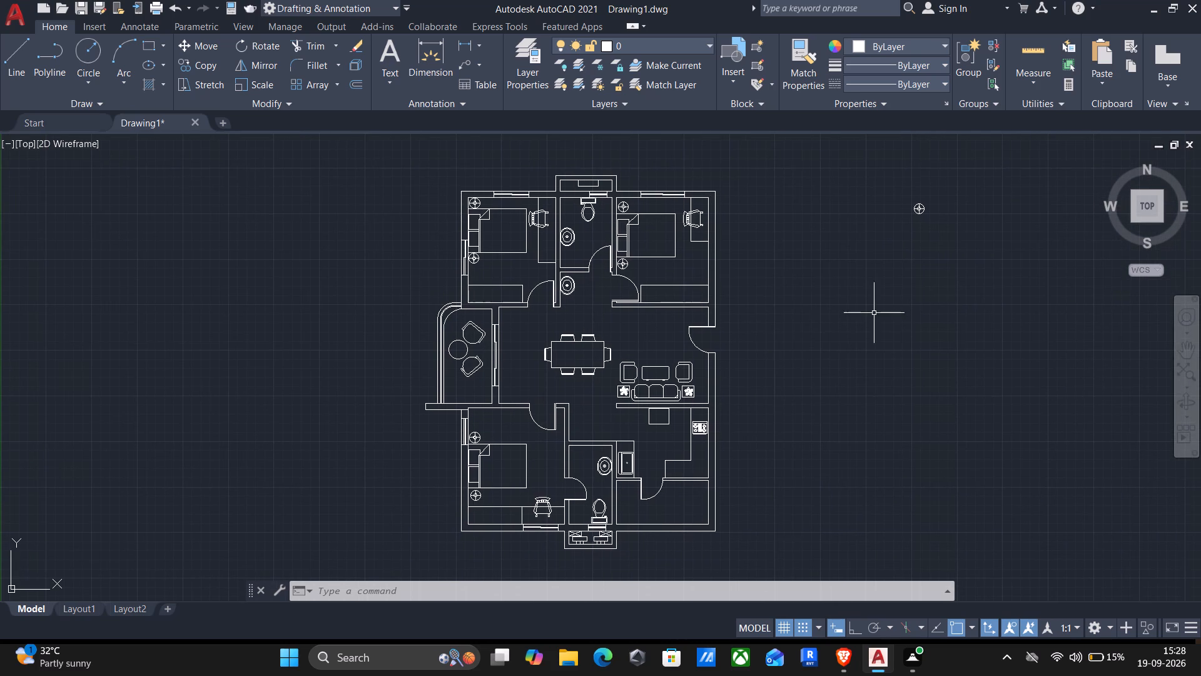
{"action": "left_click", "coordinate": [993, 344]}
{"action": "left_click", "coordinate": [865, 165]}
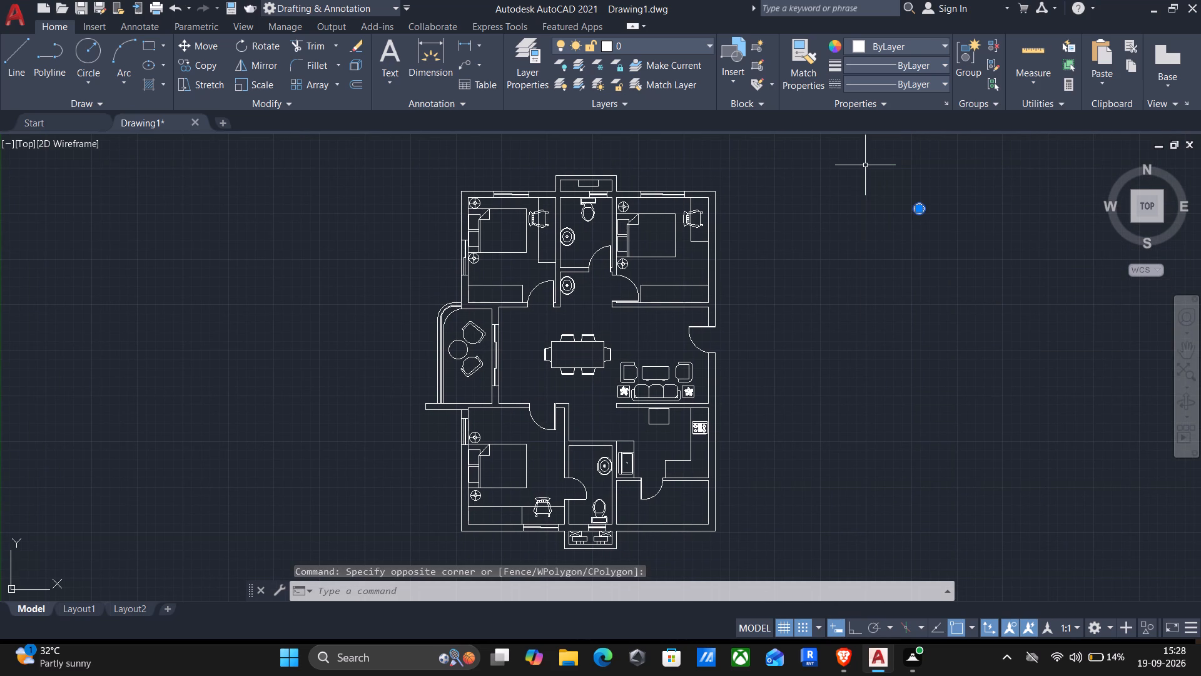
{"action": "key", "text": "Delete"}
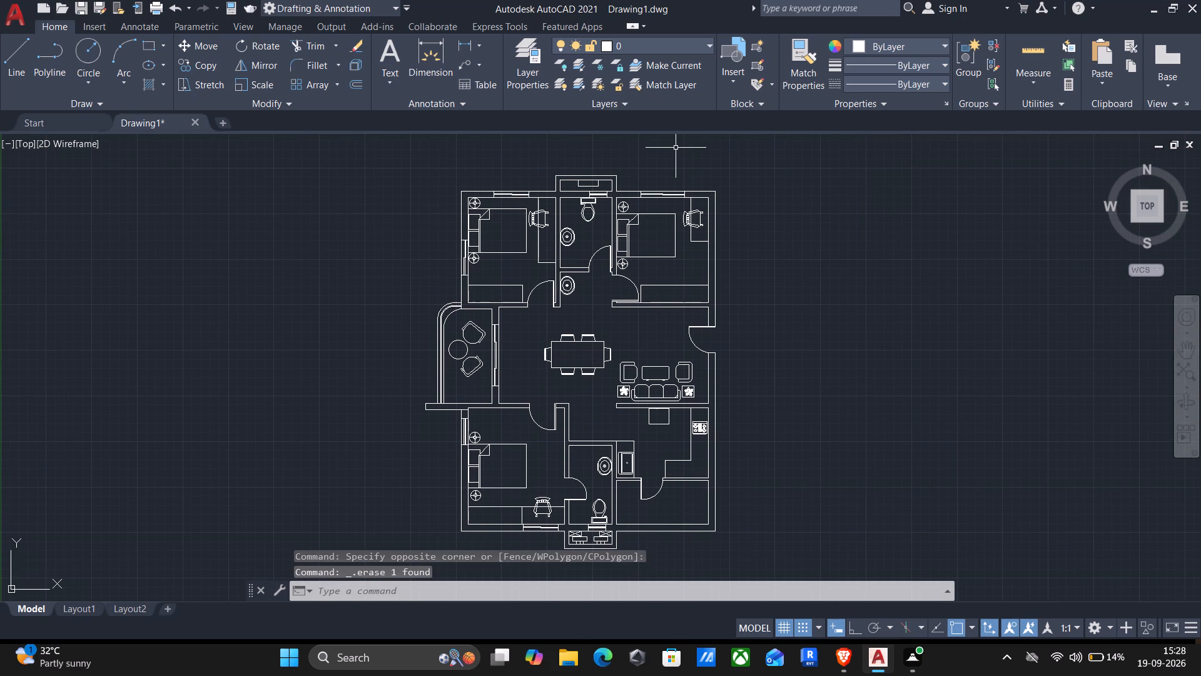
Start a hatch in dark grey 99,100,102 and fill the walls around both north bedrooms and the bathroom between them.
{"action": "key", "text": "h"}
{"action": "key", "text": "Return"}
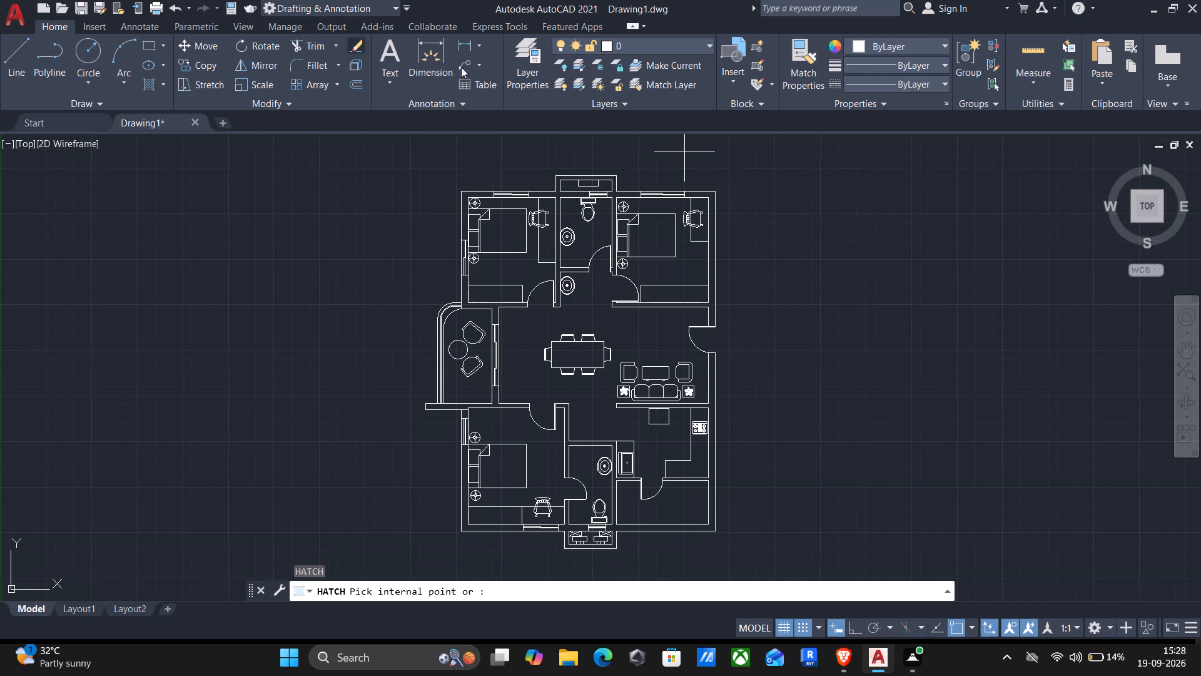
{"action": "left_click", "coordinate": [429, 68]}
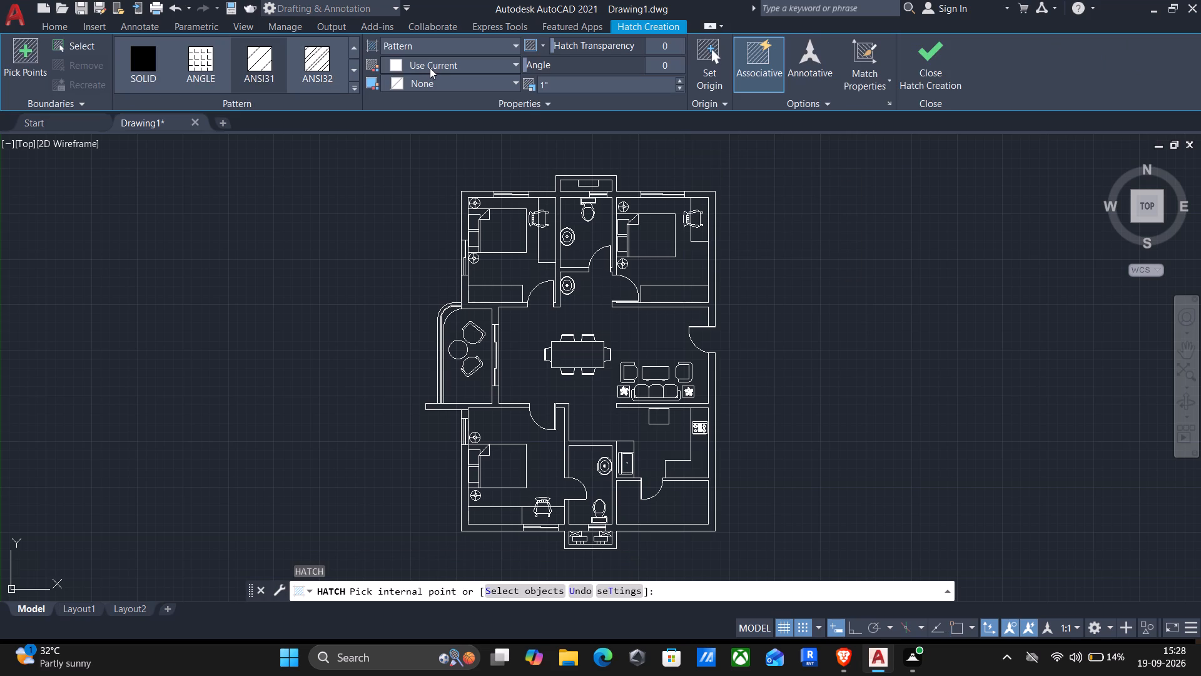
{"action": "left_click", "coordinate": [390, 157]}
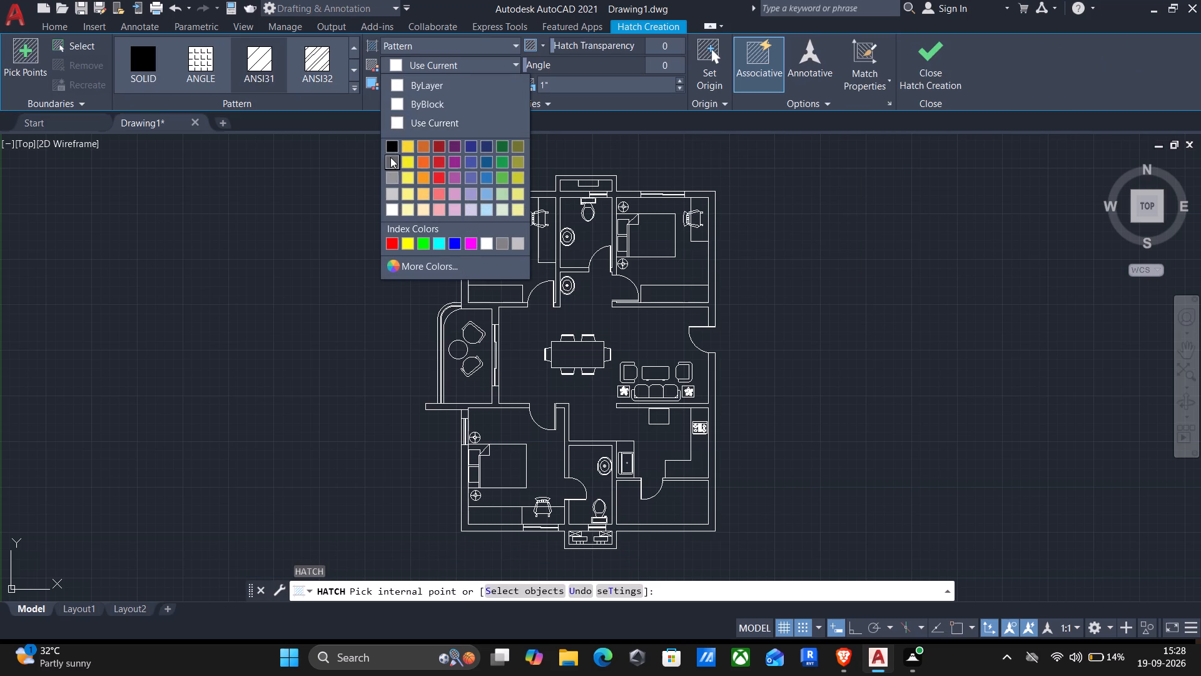
{"action": "scroll", "coordinate": [542, 197], "scroll_direction": "up", "scroll_amount": 3}
{"action": "left_click", "coordinate": [542, 197]}
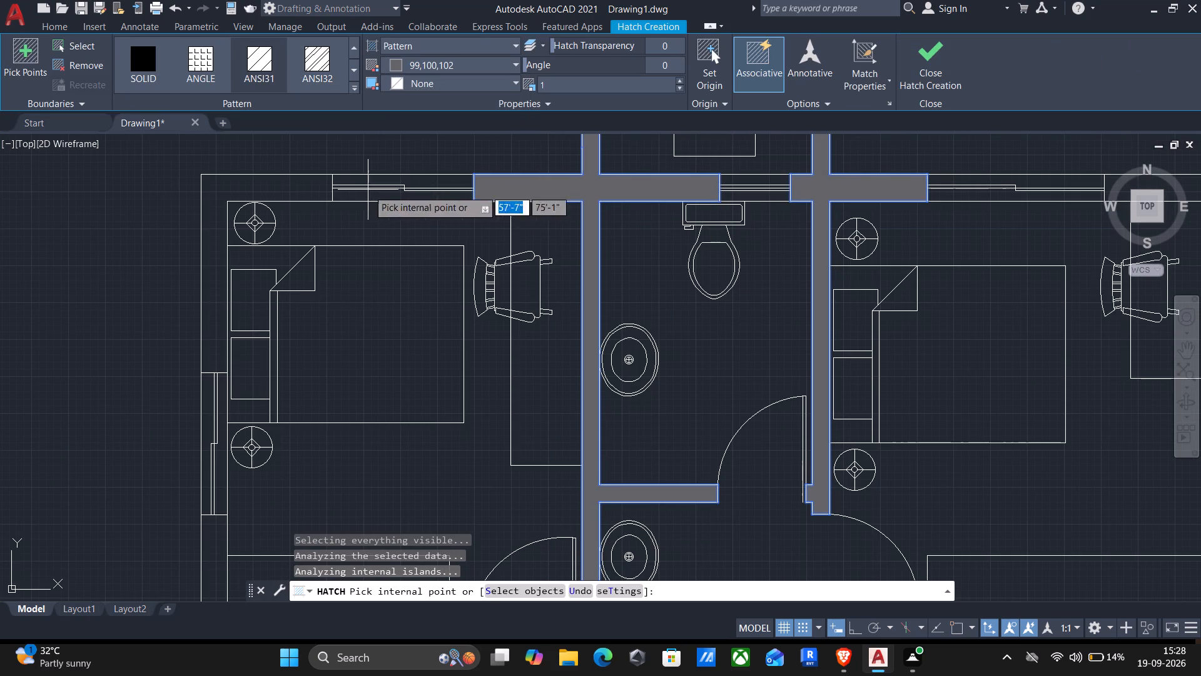
{"action": "left_click", "coordinate": [291, 186]}
{"action": "scroll", "coordinate": [322, 187], "scroll_direction": "down", "scroll_amount": 2}
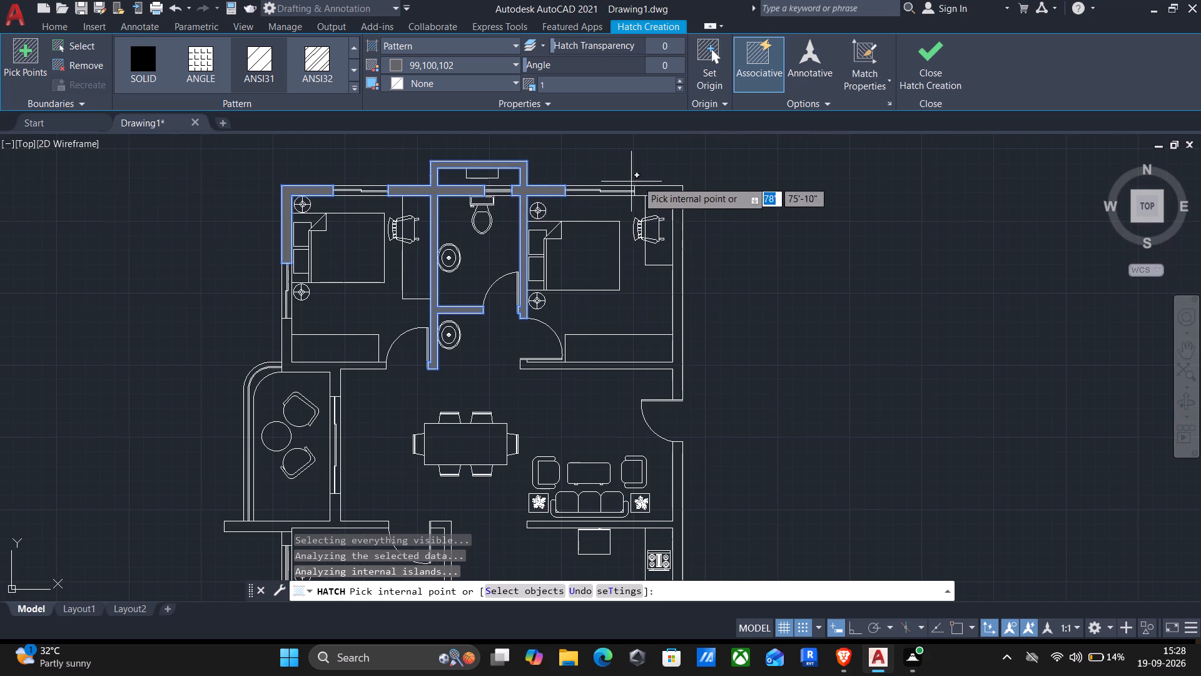
{"action": "left_click", "coordinate": [666, 192]}
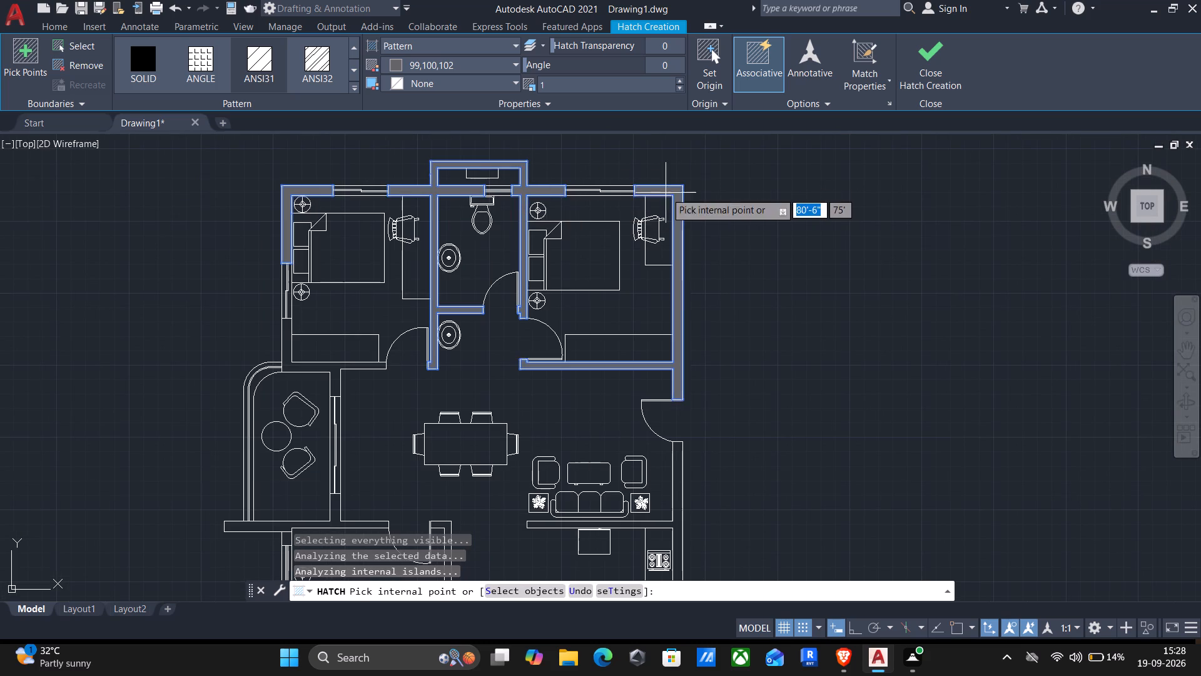
{"action": "scroll", "coordinate": [251, 402], "scroll_direction": "up", "scroll_amount": 1}
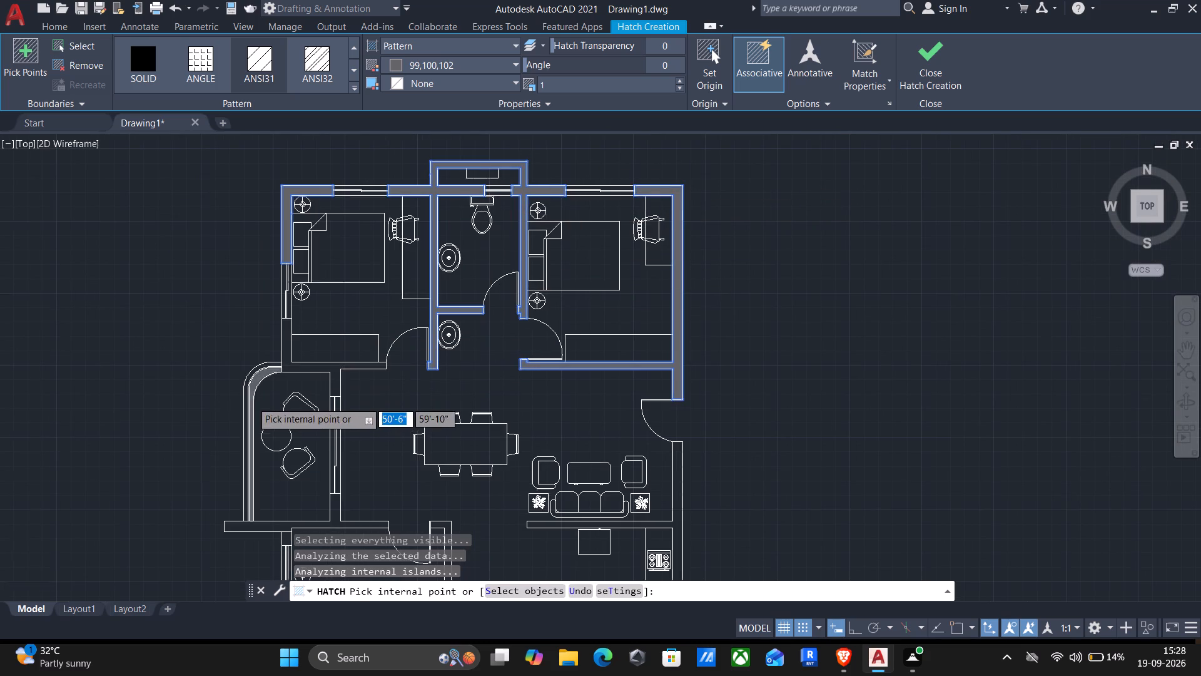
{"action": "scroll", "coordinate": [253, 401], "scroll_direction": "up", "scroll_amount": 1}
{"action": "left_click", "coordinate": [378, 314]}
Add the east, kitchen and south bathroom walls and the southwest bedroom's outer corner to the grey hatch.
{"action": "scroll", "coordinate": [378, 314], "scroll_direction": "down", "scroll_amount": 3}
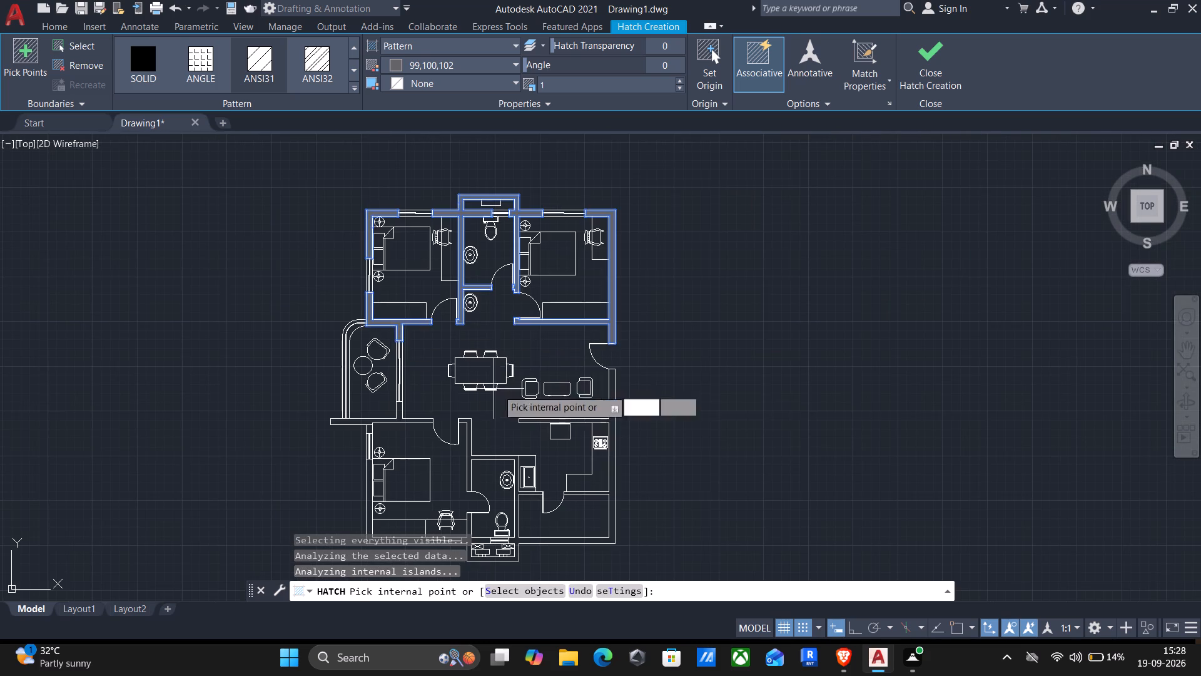
{"action": "scroll", "coordinate": [603, 399], "scroll_direction": "up", "scroll_amount": 3}
{"action": "left_click", "coordinate": [628, 386]}
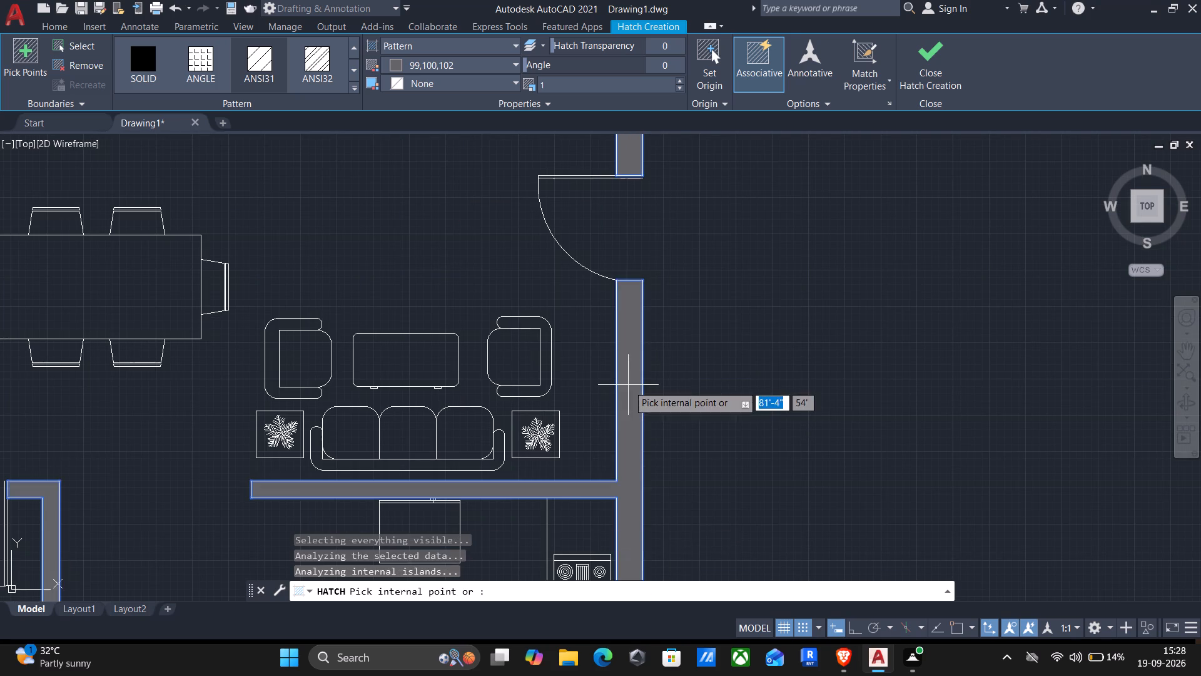
{"action": "scroll", "coordinate": [628, 385], "scroll_direction": "down", "scroll_amount": 3}
{"action": "middle_click_drag", "start_coordinate": [690, 436], "coordinate": [853, 201]}
{"action": "scroll", "coordinate": [495, 304], "scroll_direction": "up", "scroll_amount": 3}
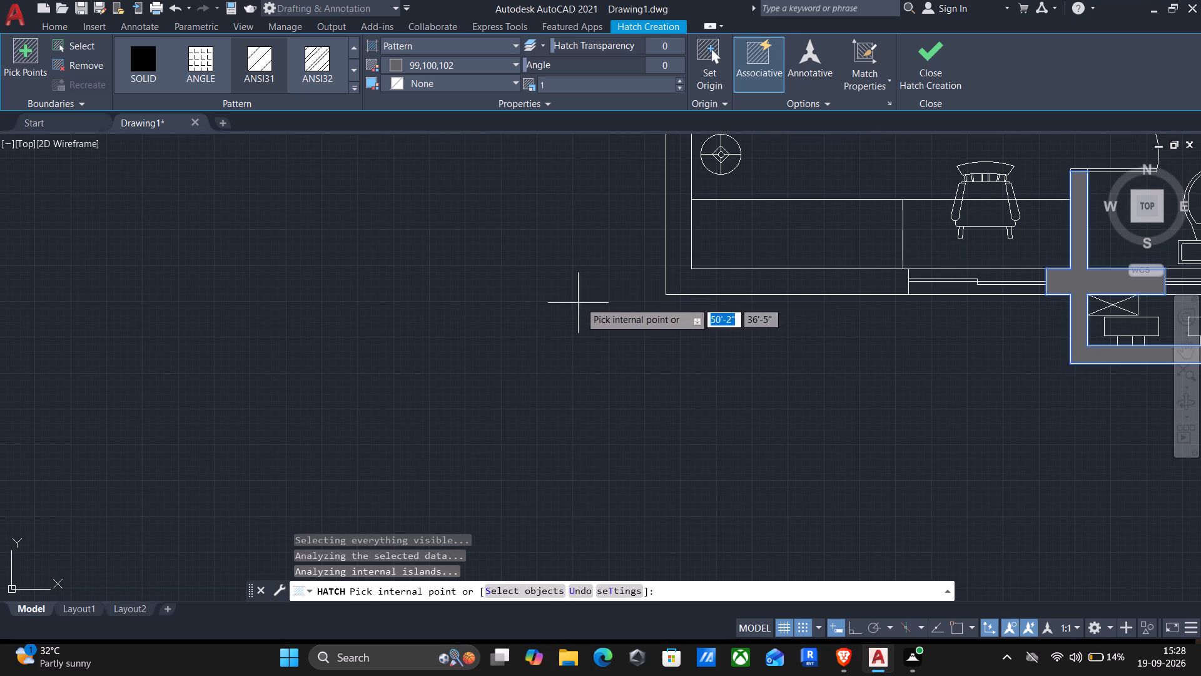
{"action": "left_click", "coordinate": [706, 284]}
Fill the wall south of the balcony and the short piece above the southwest bedroom's west window, then finish the grey hatch.
{"action": "scroll", "coordinate": [708, 284], "scroll_direction": "down", "scroll_amount": 3}
{"action": "middle_click_drag", "start_coordinate": [641, 257], "coordinate": [606, 368]}
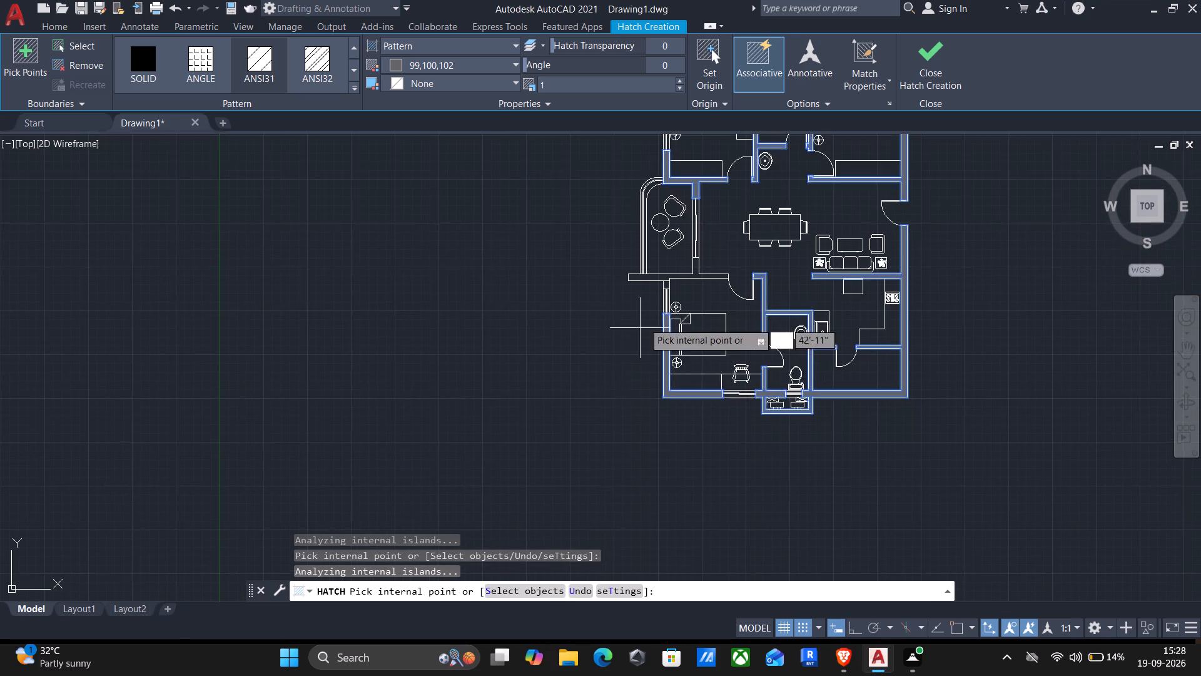
{"action": "scroll", "coordinate": [662, 286], "scroll_direction": "up", "scroll_amount": 4}
{"action": "left_click", "coordinate": [635, 238]}
{"action": "scroll", "coordinate": [635, 238], "scroll_direction": "down", "scroll_amount": 4}
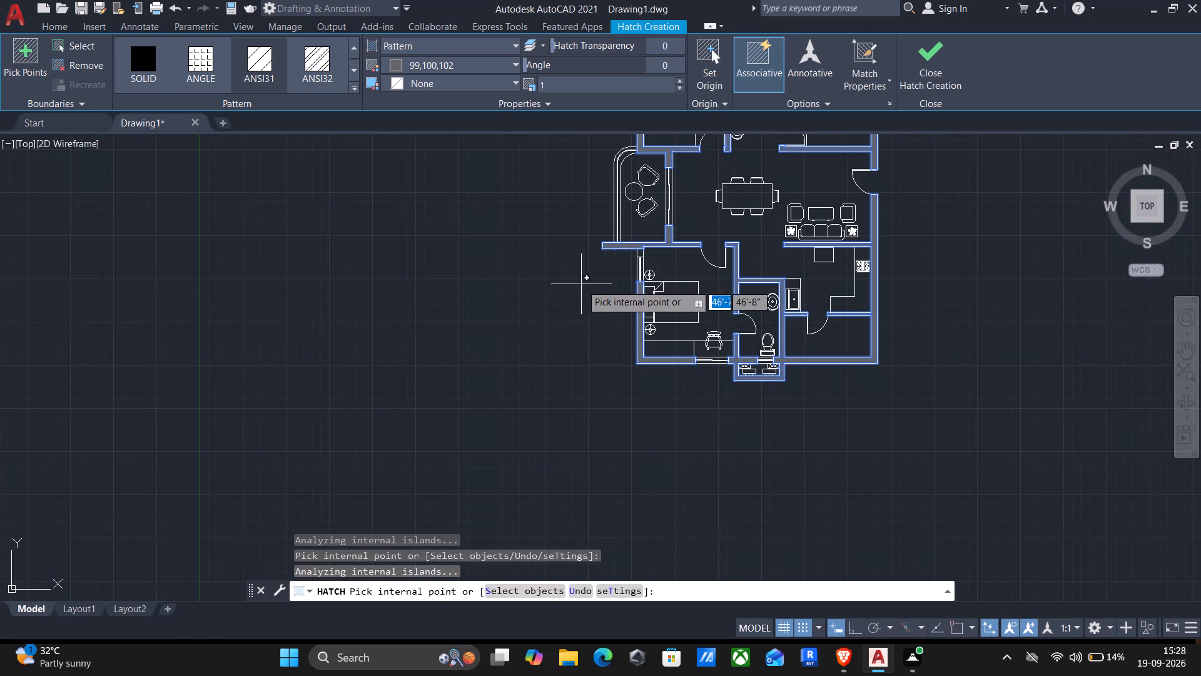
{"action": "scroll", "coordinate": [607, 268], "scroll_direction": "up", "scroll_amount": 3}
{"action": "scroll", "coordinate": [707, 200], "scroll_direction": "up", "scroll_amount": 1}
{"action": "left_click", "coordinate": [721, 205]}
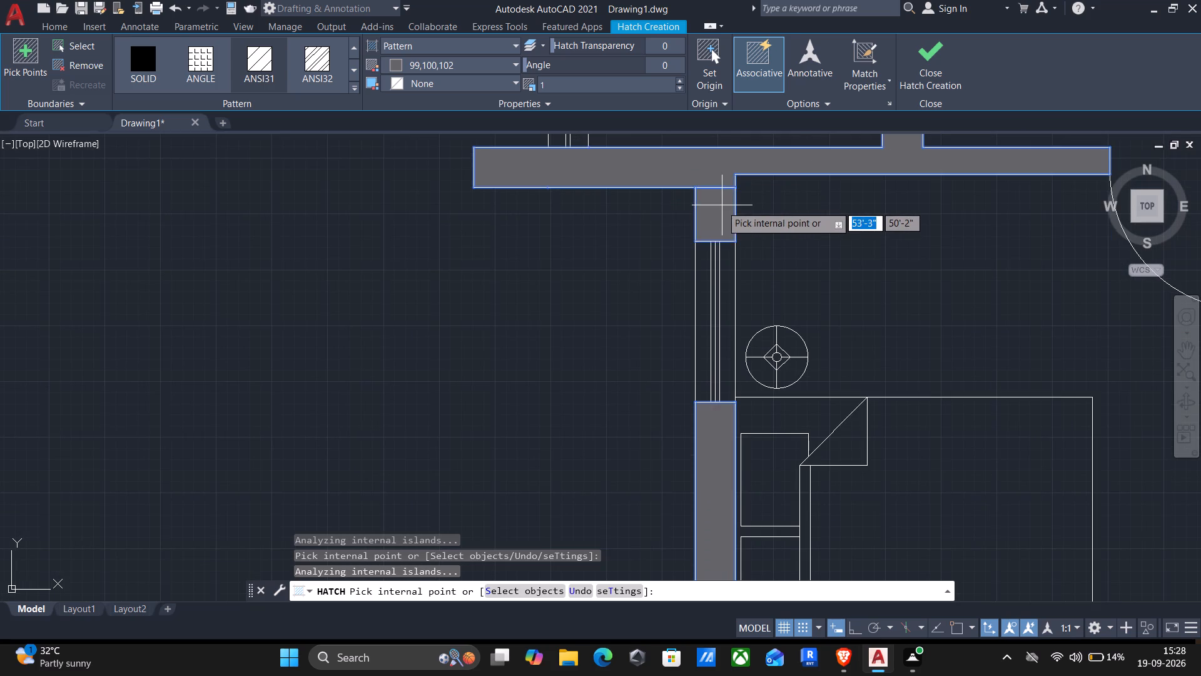
{"action": "scroll", "coordinate": [721, 208], "scroll_direction": "down", "scroll_amount": 4}
{"action": "middle_click_drag", "start_coordinate": [647, 278], "coordinate": [580, 370]}
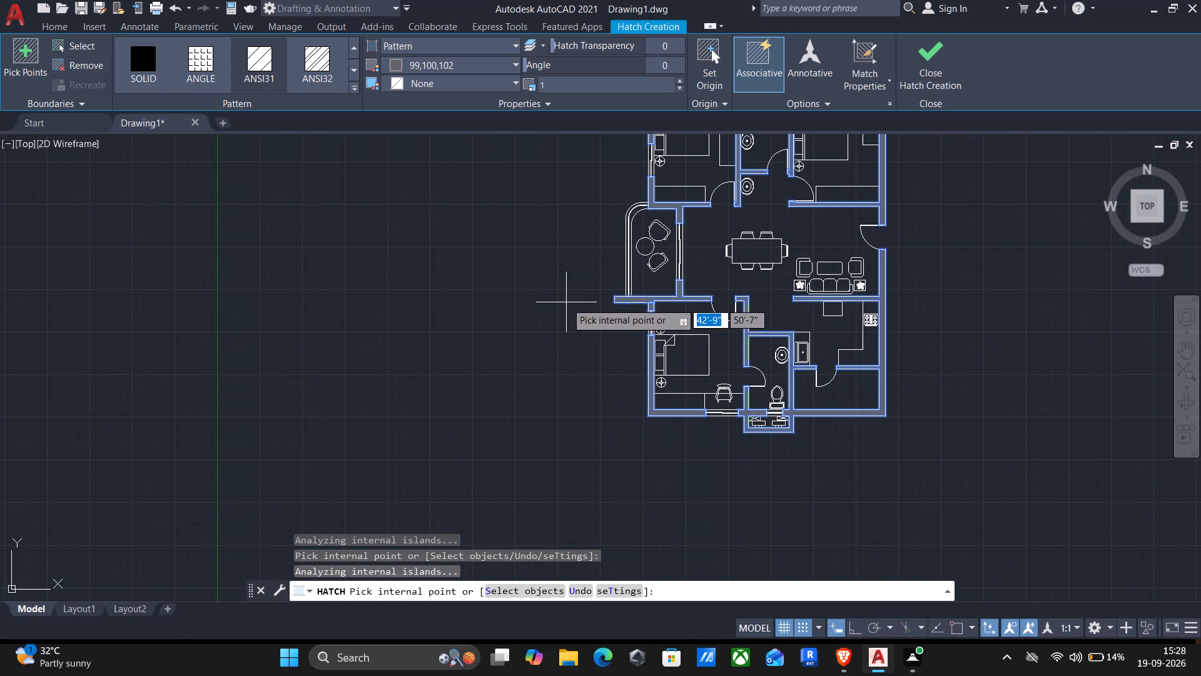
{"action": "scroll", "coordinate": [566, 302], "scroll_direction": "down", "scroll_amount": 1}
{"action": "middle_click_drag", "start_coordinate": [560, 294], "coordinate": [544, 335]}
{"action": "key", "text": "Return"}
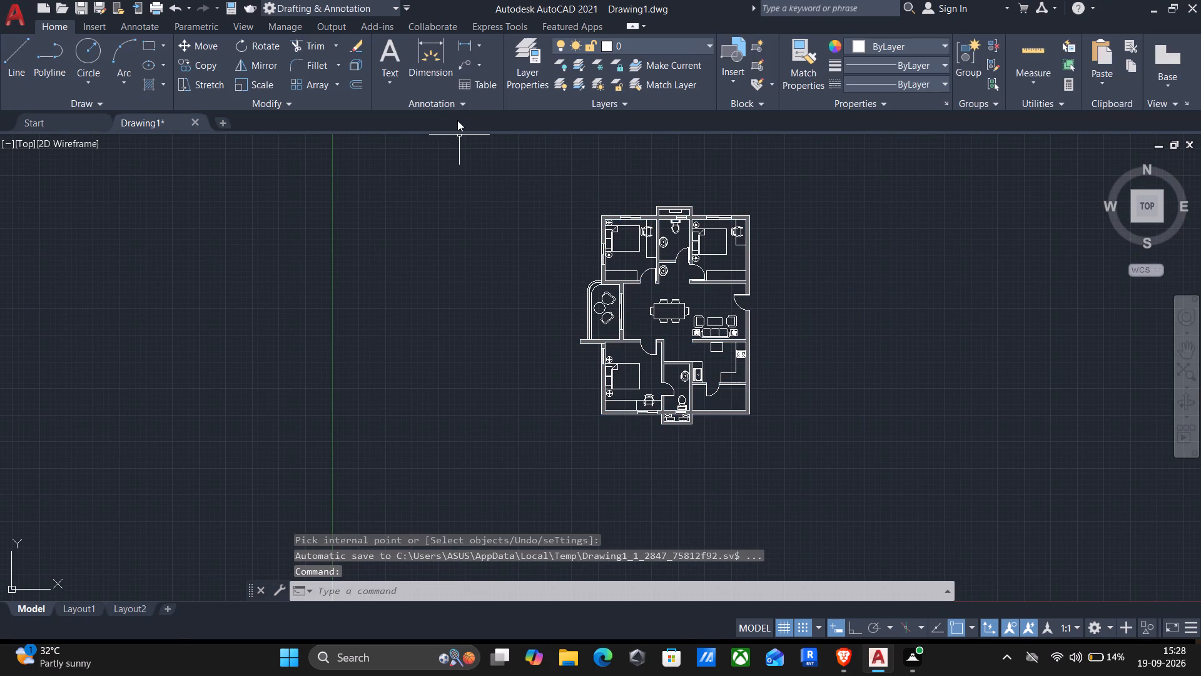
Start a hatch in light blue 173,221,247 and fill both sides of the northwest bedroom's west window.
{"action": "key", "text": "Return"}
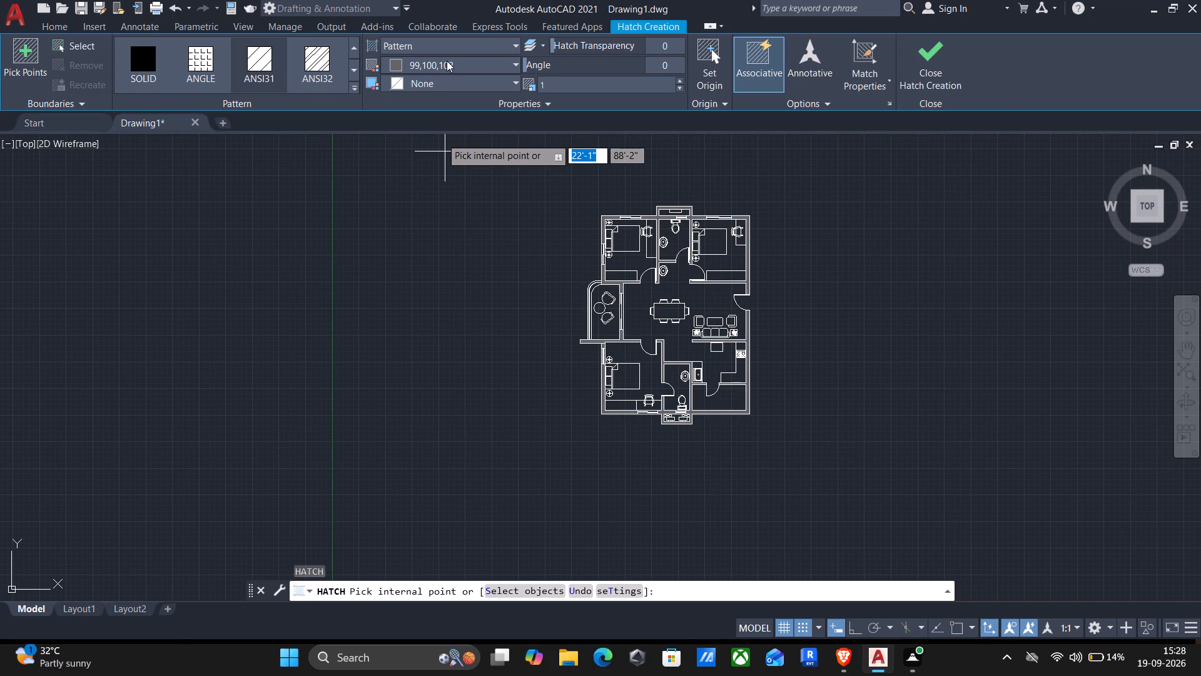
{"action": "left_click", "coordinate": [447, 60]}
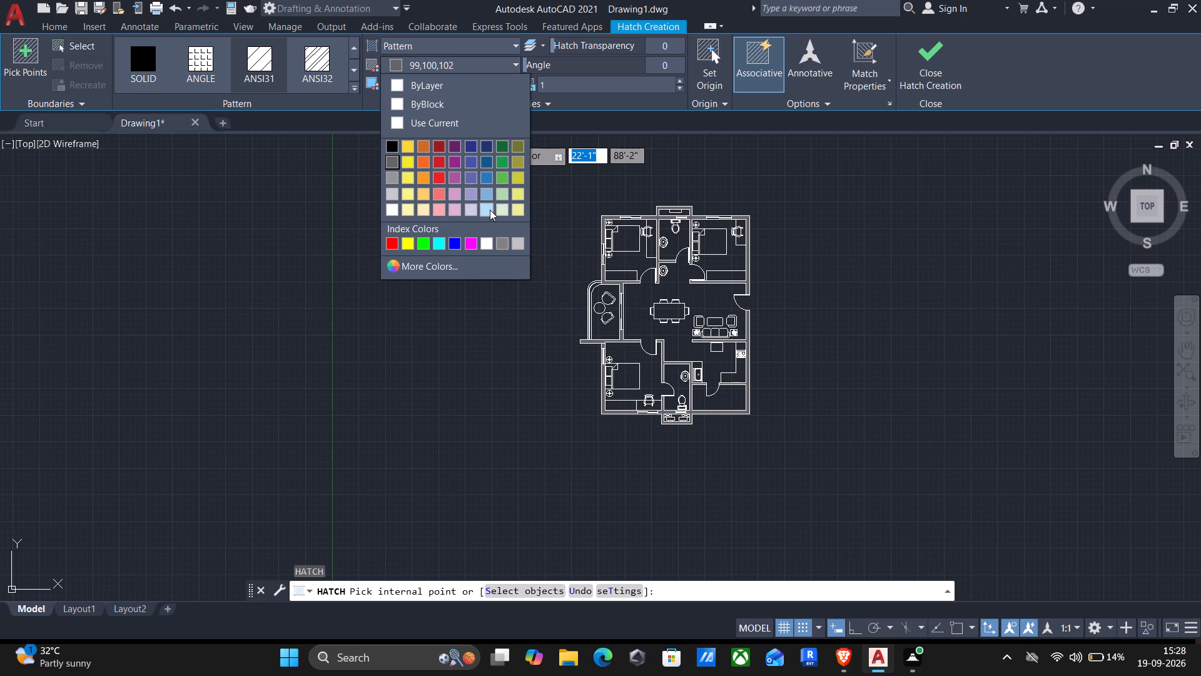
{"action": "left_click", "coordinate": [490, 210]}
{"action": "scroll", "coordinate": [587, 259], "scroll_direction": "up", "scroll_amount": 4}
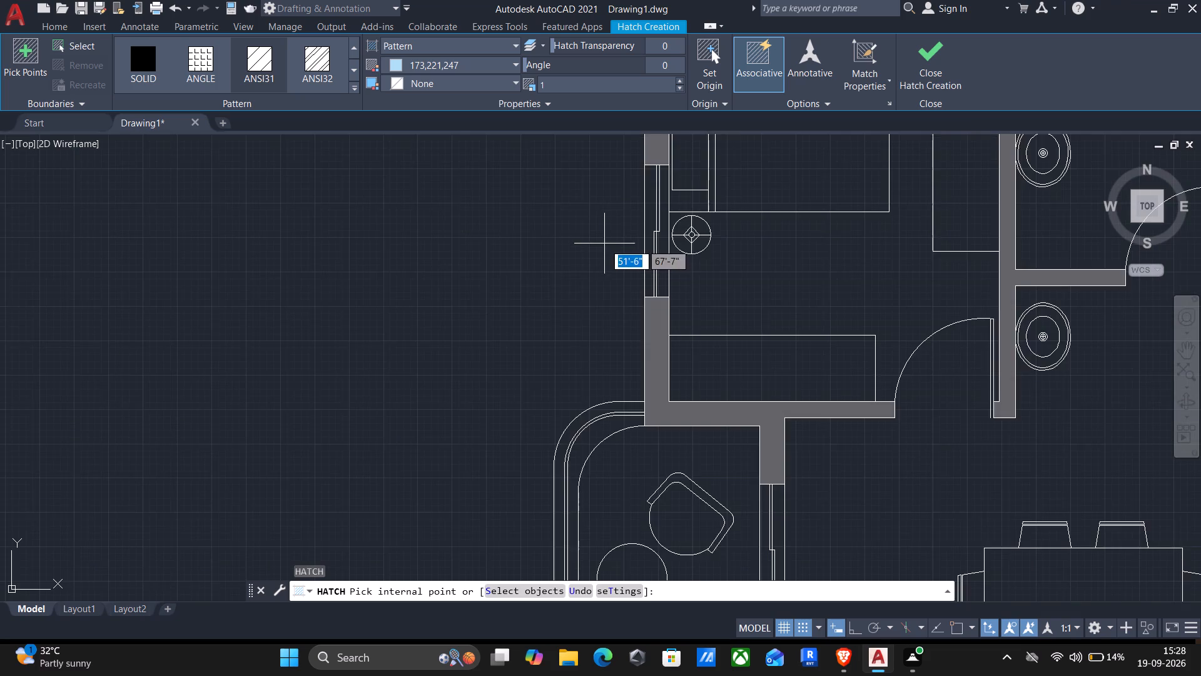
{"action": "scroll", "coordinate": [606, 243], "scroll_direction": "up", "scroll_amount": 3}
{"action": "left_click", "coordinate": [766, 265]}
{"action": "left_click", "coordinate": [825, 290]}
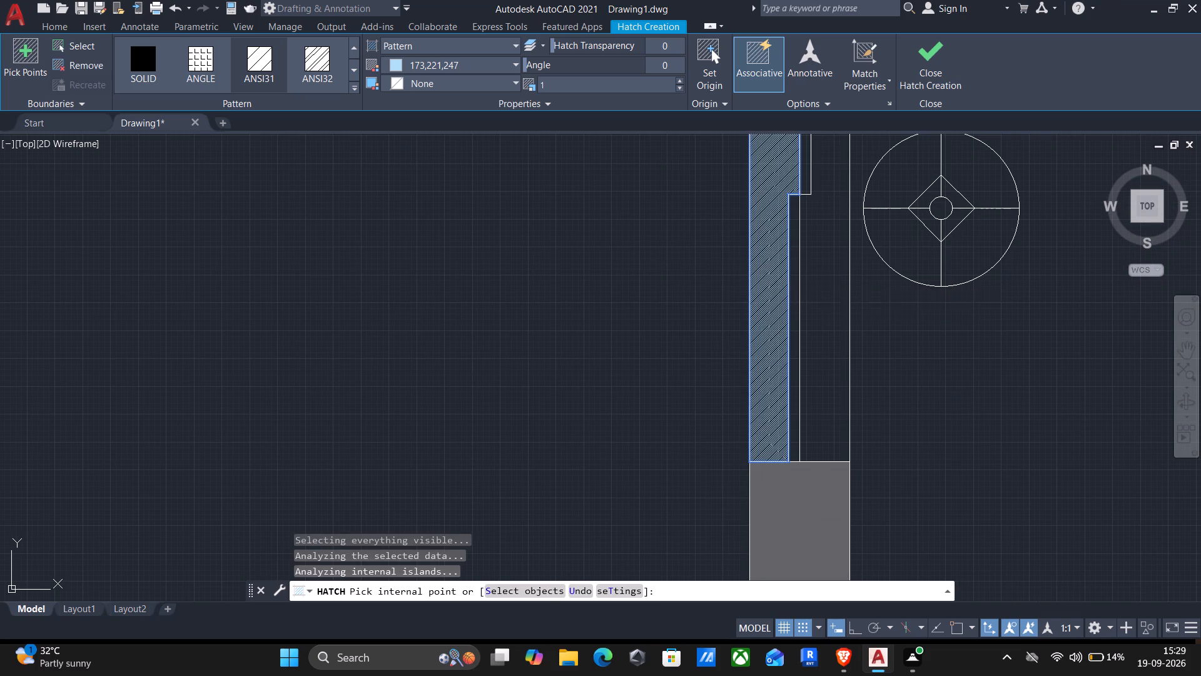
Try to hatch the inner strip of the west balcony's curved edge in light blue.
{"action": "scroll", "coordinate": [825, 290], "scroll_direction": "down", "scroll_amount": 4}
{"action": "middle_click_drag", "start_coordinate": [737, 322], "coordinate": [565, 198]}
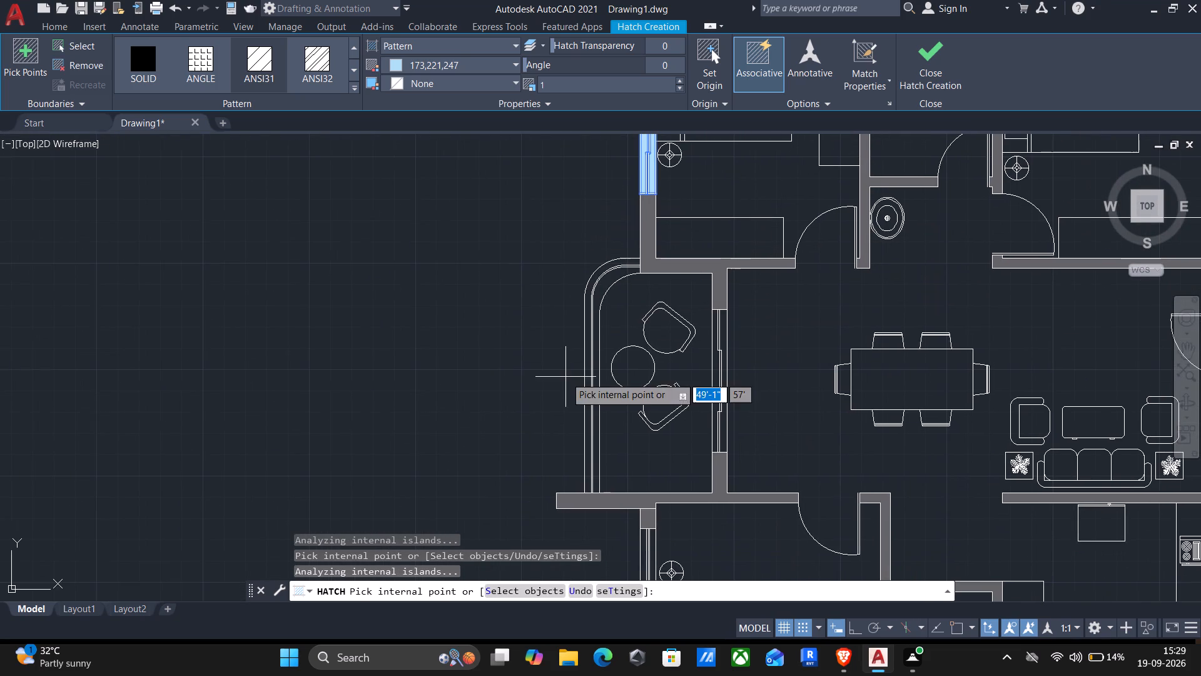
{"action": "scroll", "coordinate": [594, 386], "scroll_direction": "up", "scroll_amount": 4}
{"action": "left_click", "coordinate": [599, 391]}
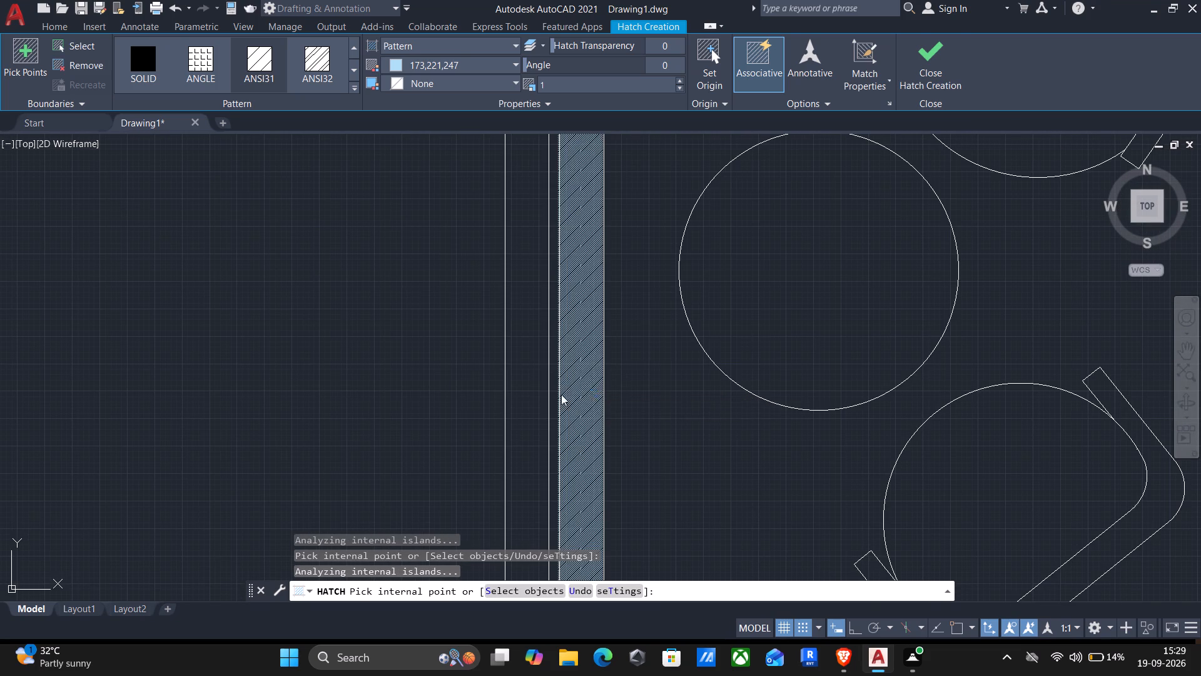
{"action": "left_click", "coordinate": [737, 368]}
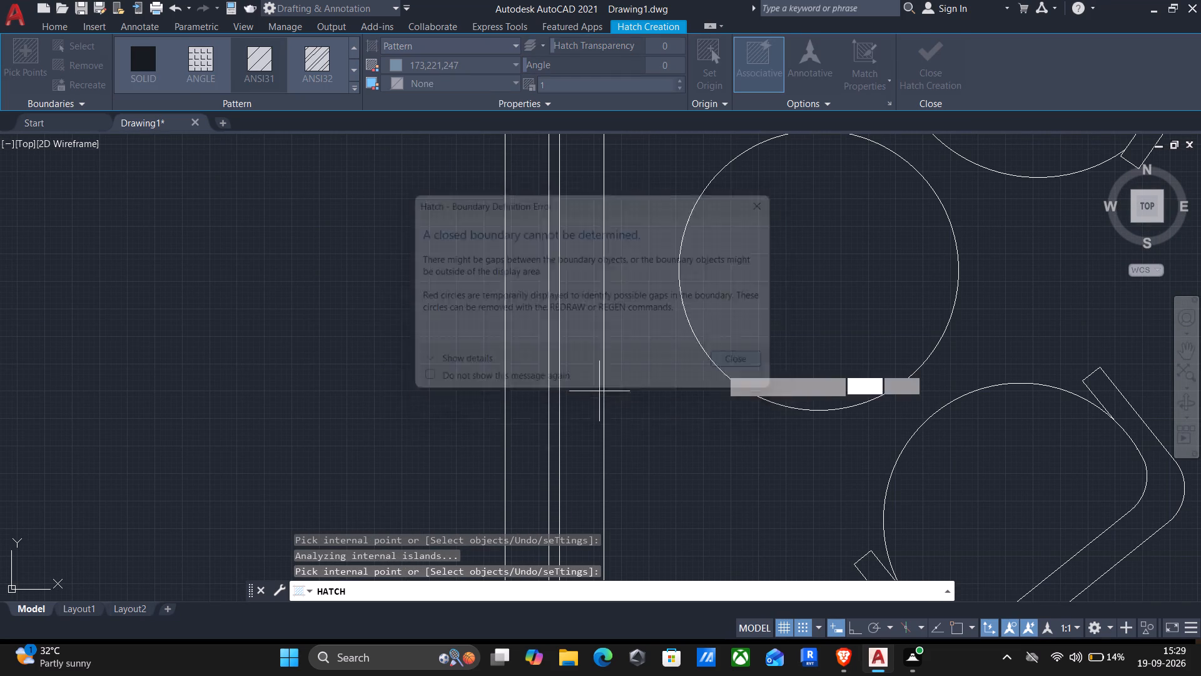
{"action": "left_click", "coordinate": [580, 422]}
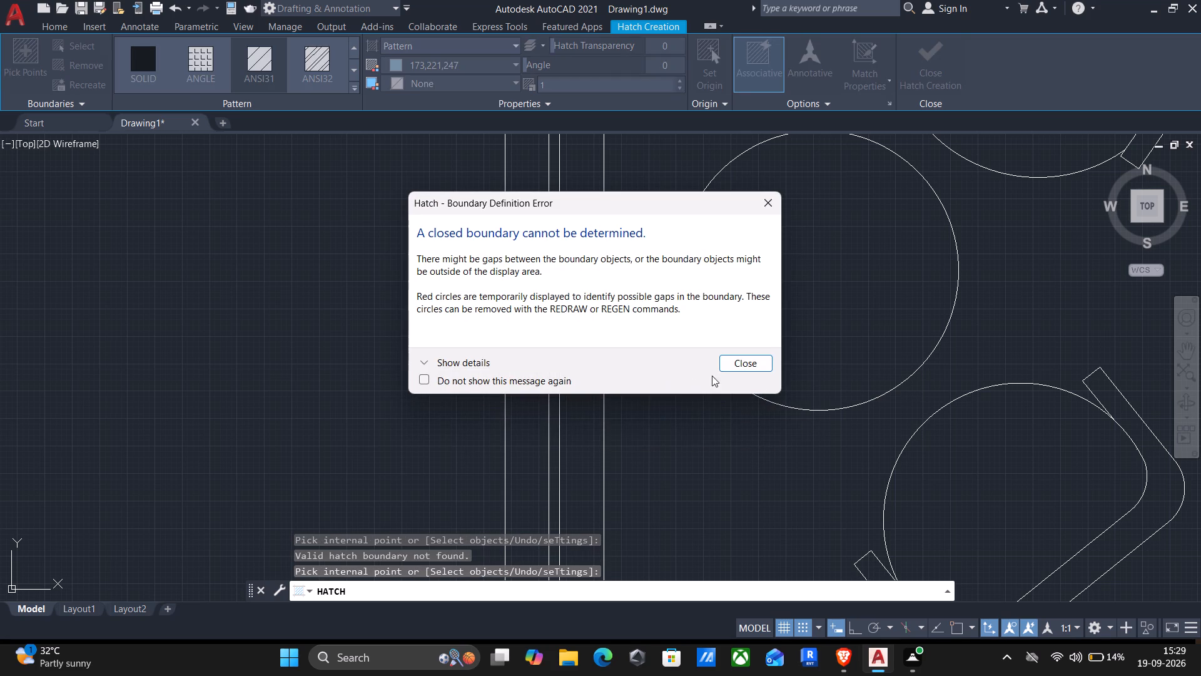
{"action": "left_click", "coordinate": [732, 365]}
Inspect the marked gap where the balcony's inner arc meets the northwest bedroom wall.
{"action": "scroll", "coordinate": [719, 364], "scroll_direction": "down", "scroll_amount": 3}
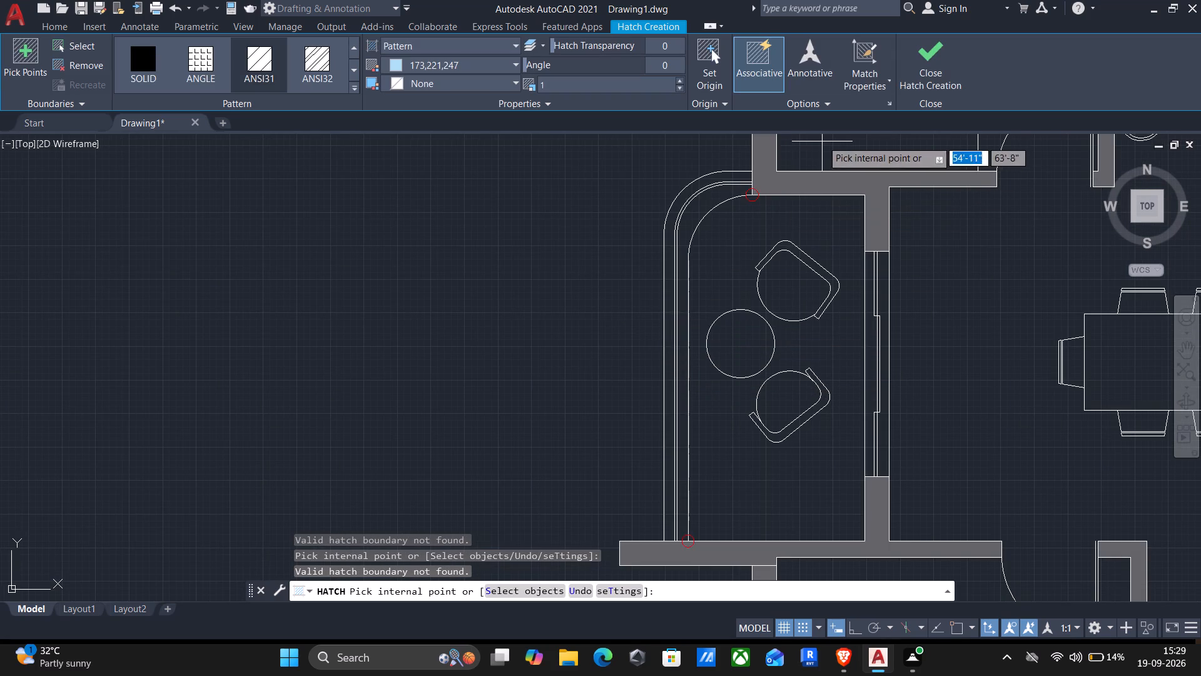
{"action": "scroll", "coordinate": [761, 178], "scroll_direction": "up", "scroll_amount": 4}
{"action": "scroll", "coordinate": [702, 254], "scroll_direction": "up", "scroll_amount": 4}
{"action": "scroll", "coordinate": [655, 325], "scroll_direction": "up", "scroll_amount": 7}
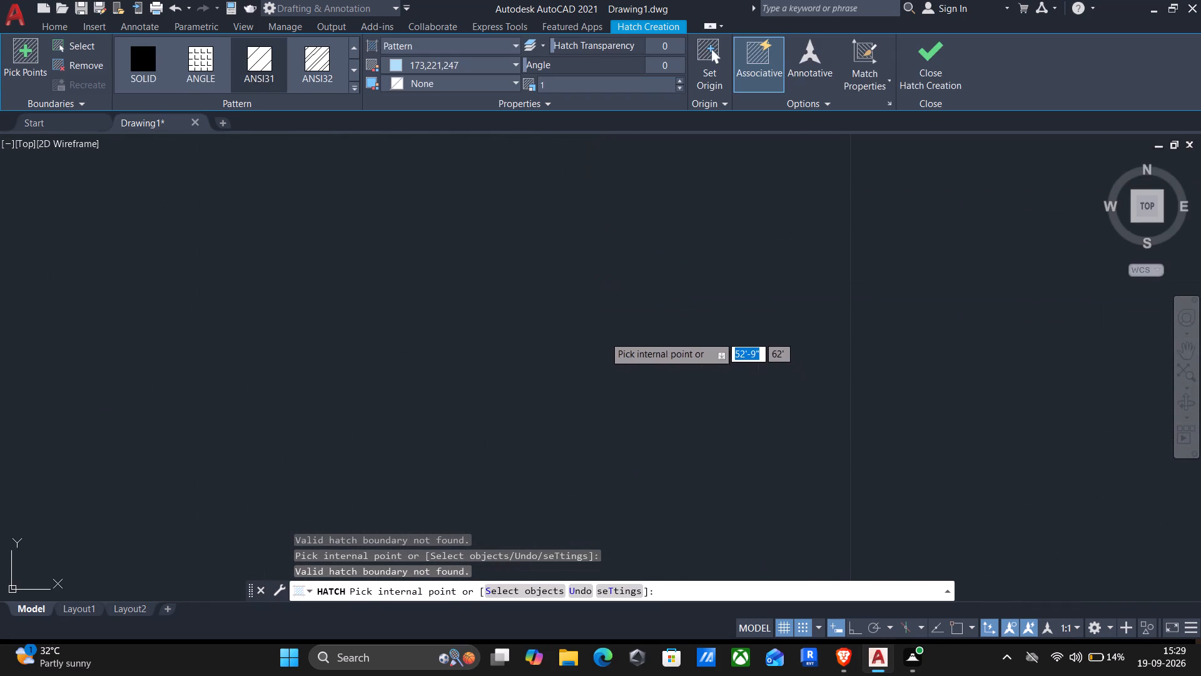
{"action": "middle_click_drag", "start_coordinate": [567, 256], "coordinate": [575, 407]}
{"action": "scroll", "coordinate": [579, 232], "scroll_direction": "up", "scroll_amount": 3}
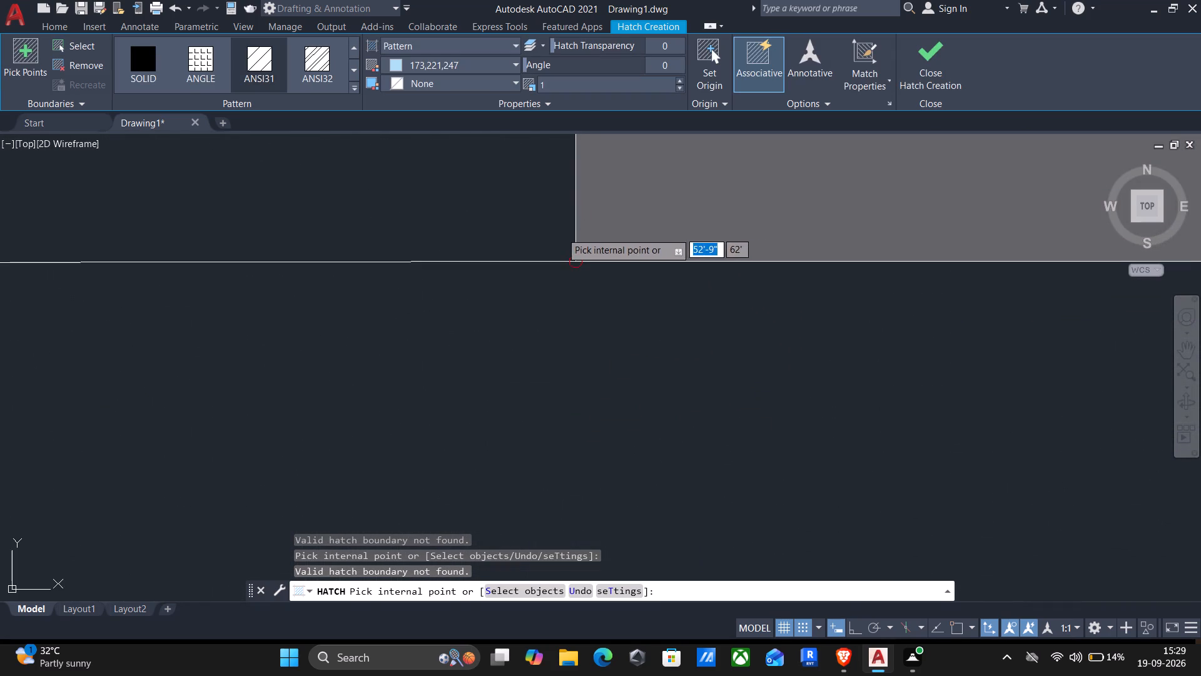
{"action": "scroll", "coordinate": [558, 248], "scroll_direction": "up", "scroll_amount": 4}
{"action": "scroll", "coordinate": [618, 296], "scroll_direction": "up", "scroll_amount": 3}
{"action": "scroll", "coordinate": [636, 282], "scroll_direction": "down", "scroll_amount": 7}
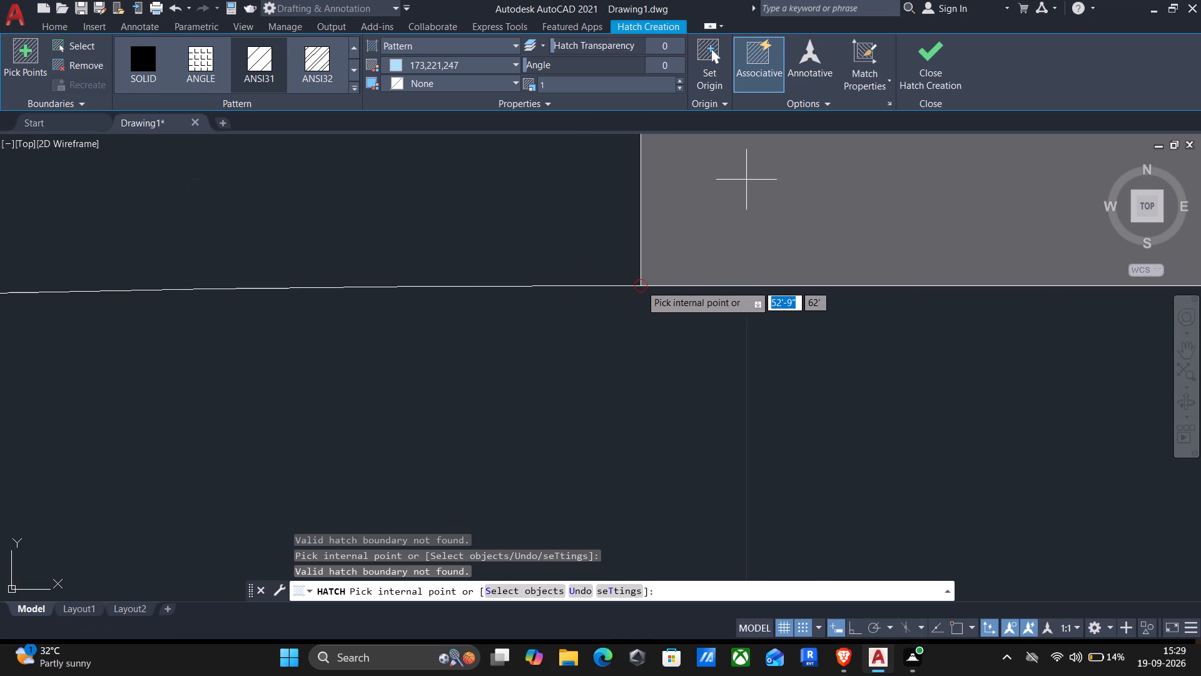
{"action": "scroll", "coordinate": [641, 285], "scroll_direction": "down", "scroll_amount": 17}
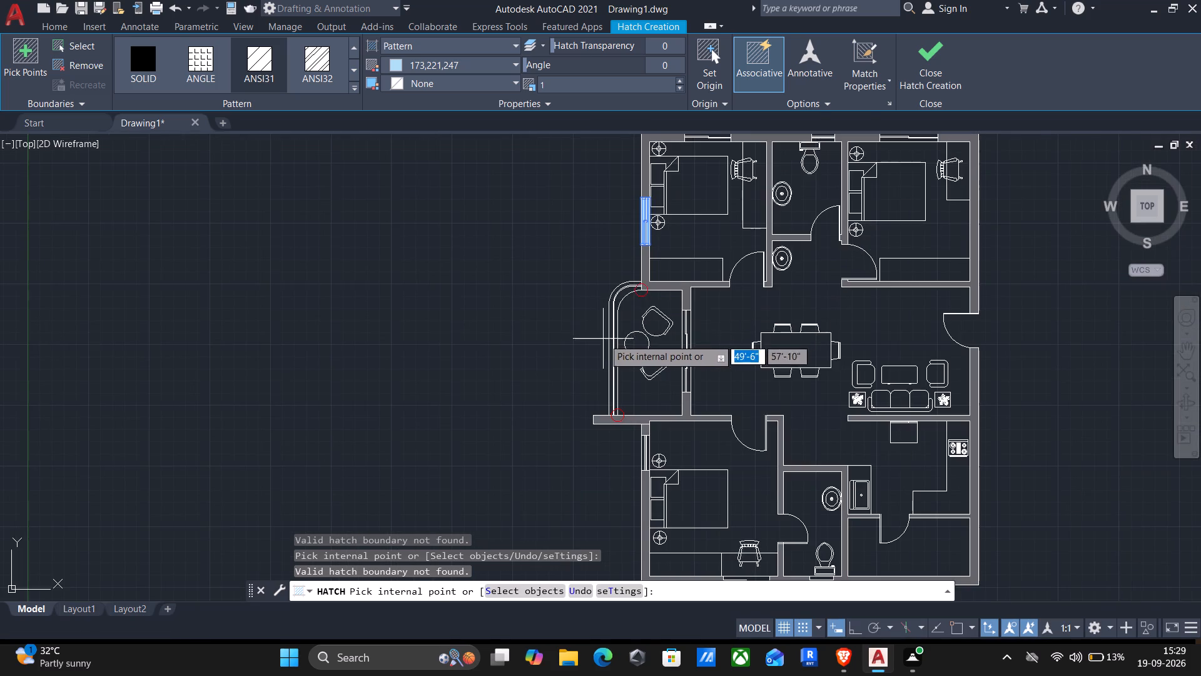
Hatch the outer band of the west balcony's curved edge in light blue 173,221,247.
{"action": "scroll", "coordinate": [607, 337], "scroll_direction": "up", "scroll_amount": 4}
{"action": "left_click_drag", "start_coordinate": [611, 319], "coordinate": [622, 313]}
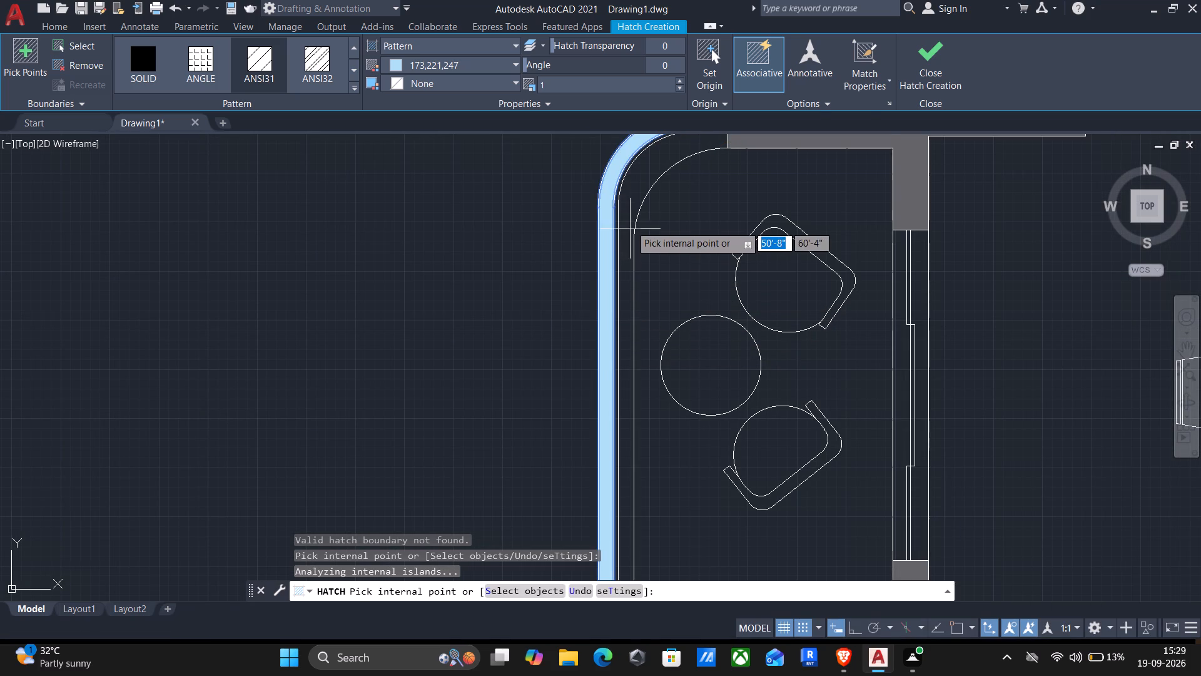
Hatch the inner band of the west balcony's curved edge in light blue 173,221,247.
{"action": "left_click", "coordinate": [631, 203]}
Hatch both sides of the sliding glazing between the west balcony and the dining area in the same light blue.
{"action": "scroll", "coordinate": [634, 213], "scroll_direction": "down", "scroll_amount": 2}
{"action": "middle_click_drag", "start_coordinate": [753, 265], "coordinate": [702, 259]}
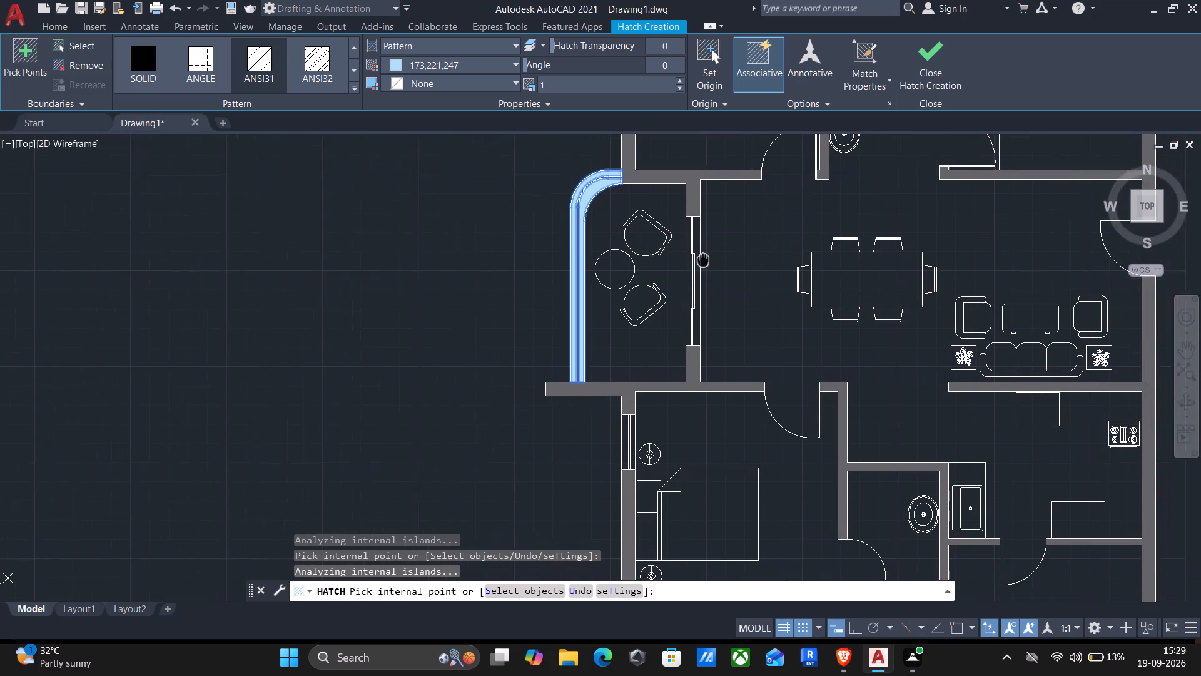
{"action": "middle_click_drag", "start_coordinate": [702, 259], "coordinate": [661, 233]}
{"action": "scroll", "coordinate": [661, 248], "scroll_direction": "up", "scroll_amount": 6}
{"action": "left_click", "coordinate": [622, 261]}
{"action": "left_click", "coordinate": [554, 297]}
Hatch both sides of the southwest bedroom's west window in light blue.
{"action": "scroll", "coordinate": [554, 299], "scroll_direction": "down", "scroll_amount": 4}
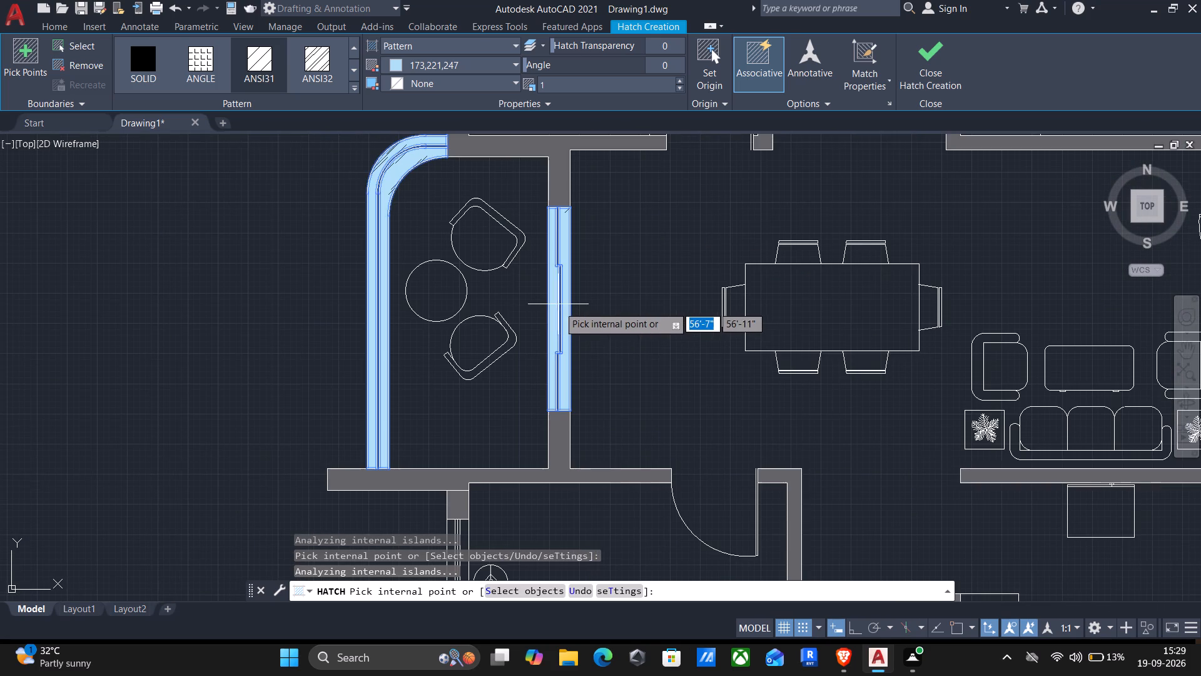
{"action": "middle_click_drag", "start_coordinate": [606, 335], "coordinate": [520, 223]}
{"action": "scroll", "coordinate": [503, 347], "scroll_direction": "down", "scroll_amount": 2}
{"action": "middle_click_drag", "start_coordinate": [497, 375], "coordinate": [652, 260]}
{"action": "scroll", "coordinate": [611, 258], "scroll_direction": "up", "scroll_amount": 4}
{"action": "scroll", "coordinate": [562, 325], "scroll_direction": "up", "scroll_amount": 3}
{"action": "left_click", "coordinate": [530, 344]}
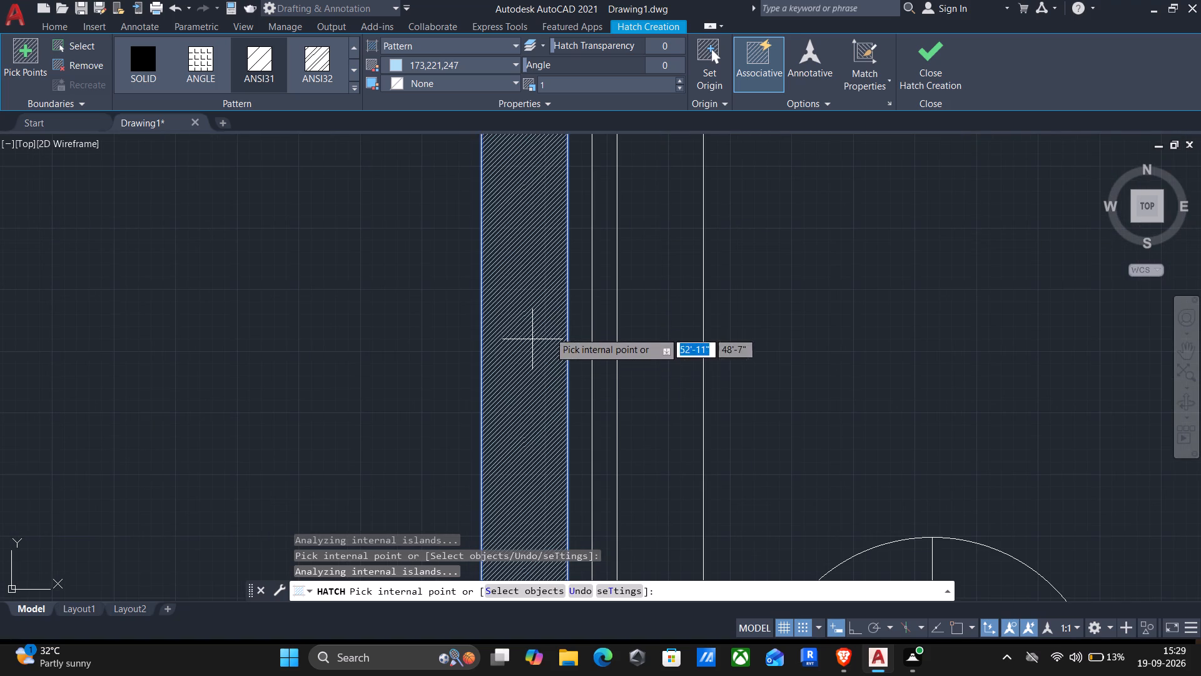
{"action": "left_click", "coordinate": [653, 303]}
Hatch both sides of the southwest bedroom's south window in light blue.
{"action": "scroll", "coordinate": [656, 295], "scroll_direction": "down", "scroll_amount": 3}
{"action": "scroll", "coordinate": [743, 281], "scroll_direction": "down", "scroll_amount": 3}
{"action": "middle_click_drag", "start_coordinate": [841, 305], "coordinate": [784, 287]}
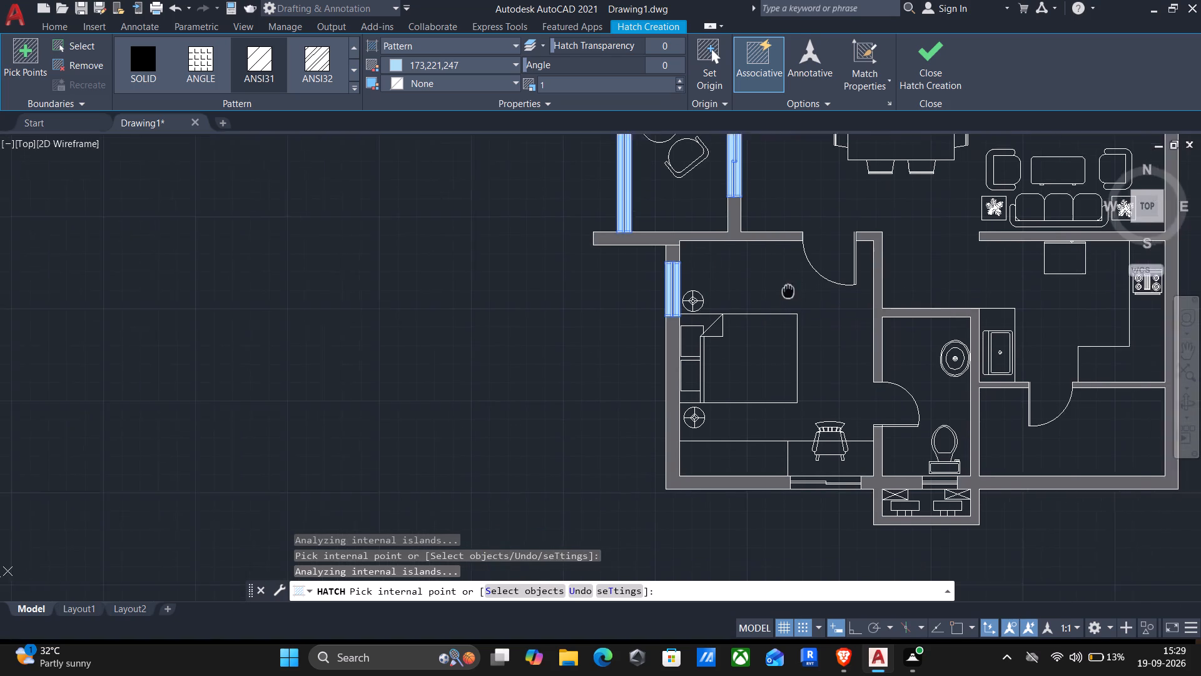
{"action": "middle_click_drag", "start_coordinate": [784, 287], "coordinate": [775, 280]}
{"action": "scroll", "coordinate": [793, 463], "scroll_direction": "up", "scroll_amount": 3}
{"action": "left_click", "coordinate": [825, 474]}
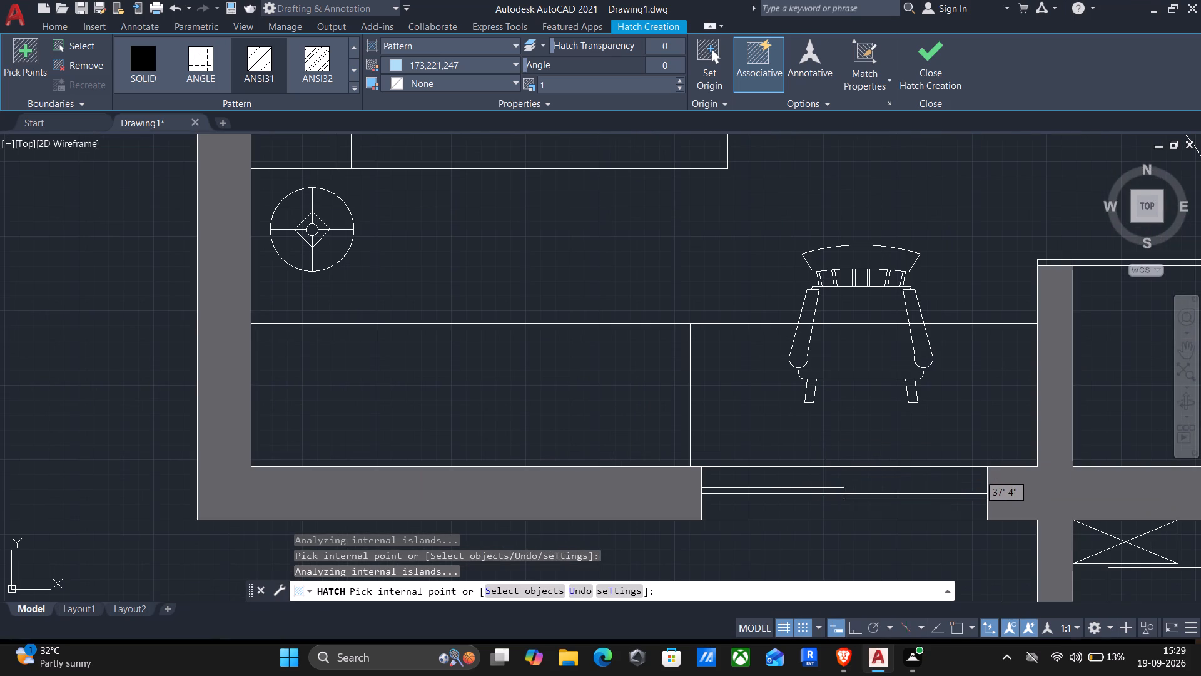
{"action": "left_click", "coordinate": [811, 506]}
Hatch both sides of the northeast bedroom's north window in light blue.
{"action": "scroll", "coordinate": [817, 506], "scroll_direction": "down", "scroll_amount": 3}
{"action": "middle_click_drag", "start_coordinate": [950, 458], "coordinate": [762, 369]}
{"action": "middle_click_drag", "start_coordinate": [872, 312], "coordinate": [800, 470]}
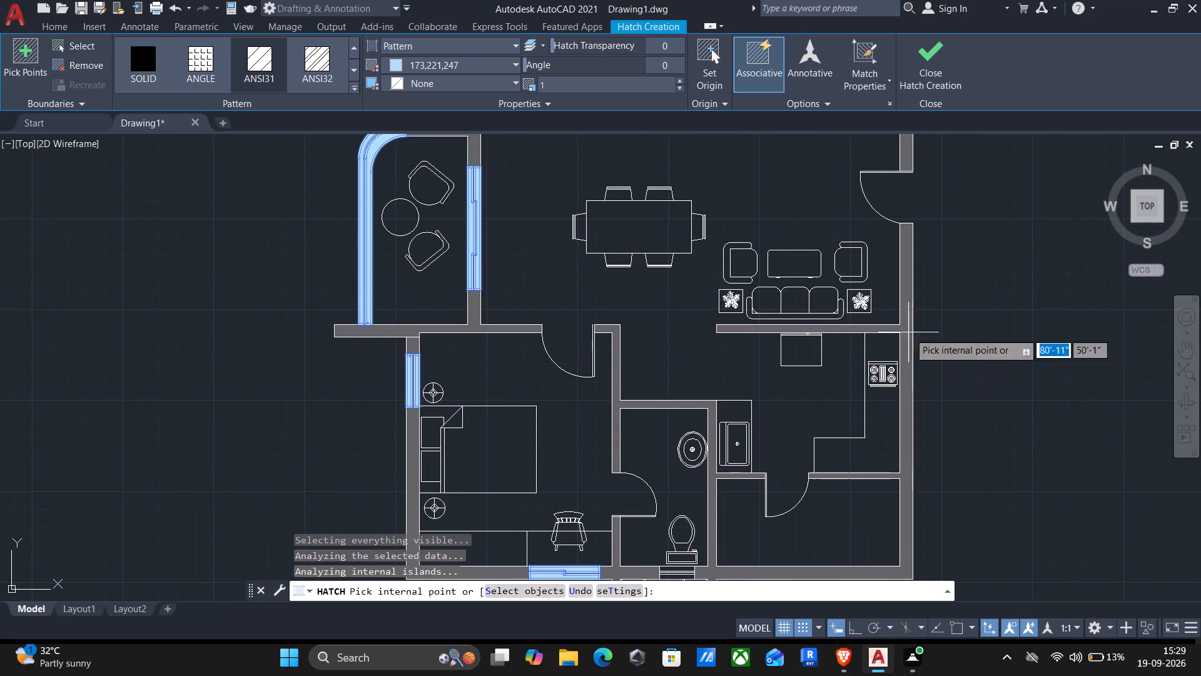
{"action": "middle_click_drag", "start_coordinate": [905, 335], "coordinate": [886, 446]}
{"action": "middle_click_drag", "start_coordinate": [872, 299], "coordinate": [881, 518]}
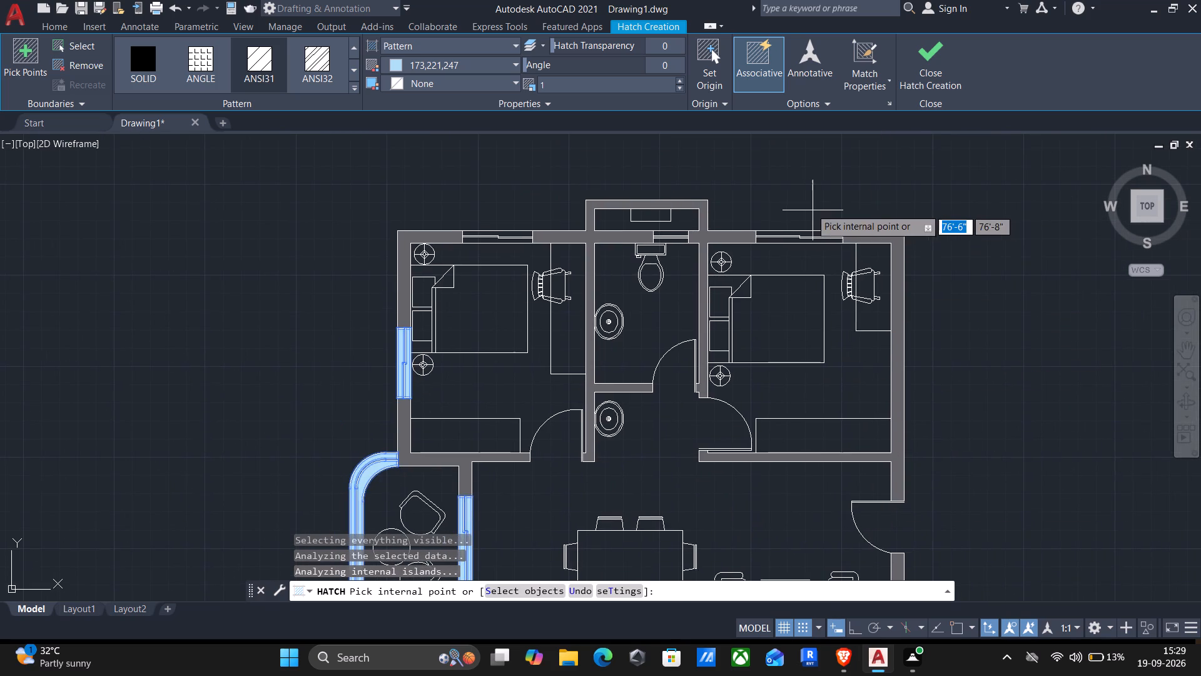
{"action": "scroll", "coordinate": [816, 245], "scroll_direction": "up", "scroll_amount": 3}
{"action": "left_click", "coordinate": [804, 199]}
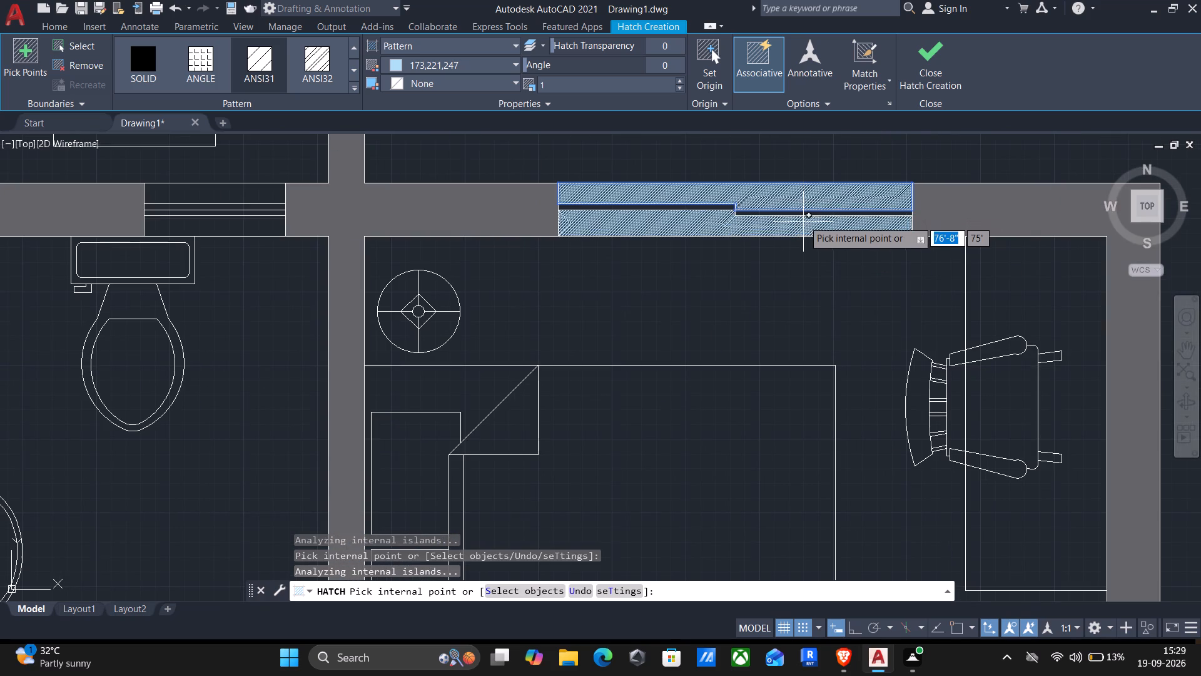
{"action": "left_click", "coordinate": [803, 220]}
Hatch both sides of the northwest bedroom's north window in light blue.
{"action": "scroll", "coordinate": [773, 252], "scroll_direction": "down", "scroll_amount": 3}
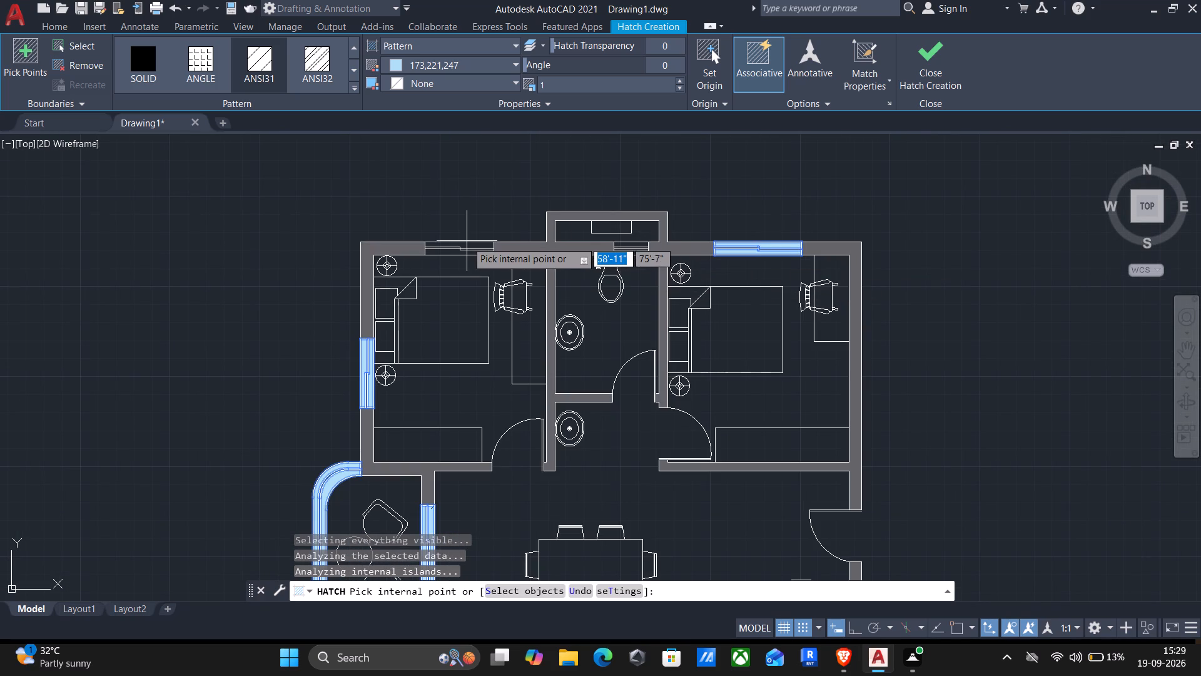
{"action": "scroll", "coordinate": [469, 242], "scroll_direction": "up", "scroll_amount": 3}
{"action": "left_click", "coordinate": [481, 257]}
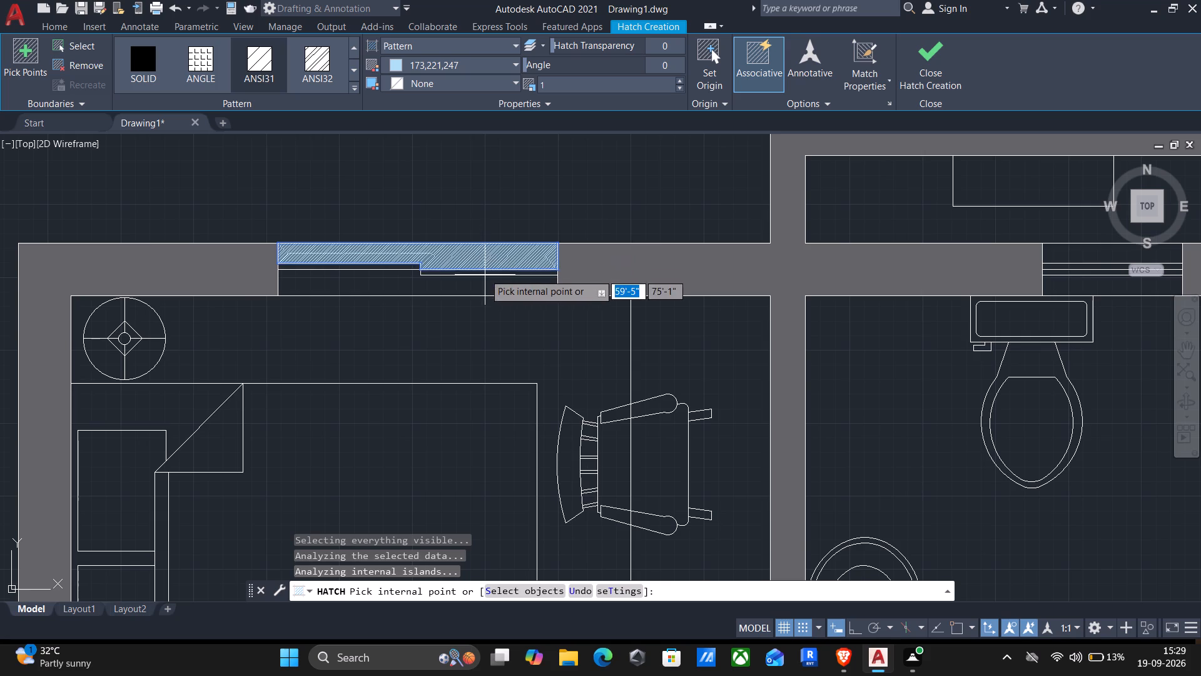
{"action": "left_click", "coordinate": [489, 282]}
Hatch both sides of the north bathroom's window behind the toilet in light blue.
{"action": "scroll", "coordinate": [489, 282], "scroll_direction": "down", "scroll_amount": 3}
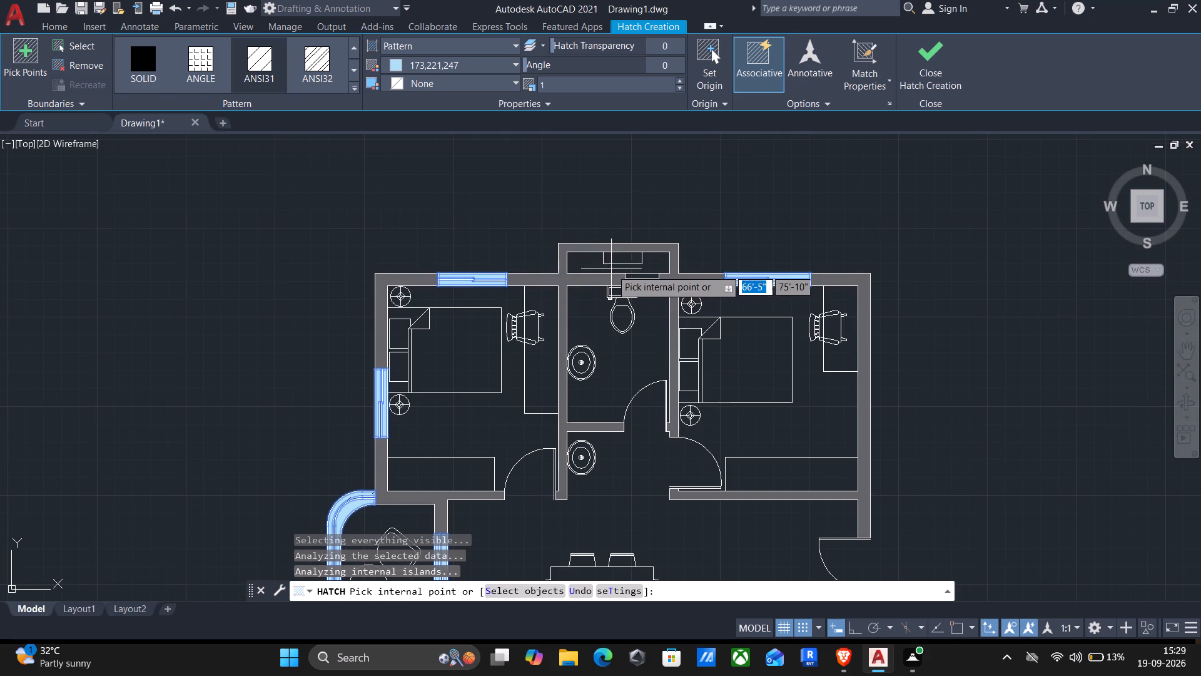
{"action": "scroll", "coordinate": [635, 274], "scroll_direction": "up", "scroll_amount": 3}
{"action": "left_click", "coordinate": [637, 275]}
{"action": "left_click", "coordinate": [659, 316]}
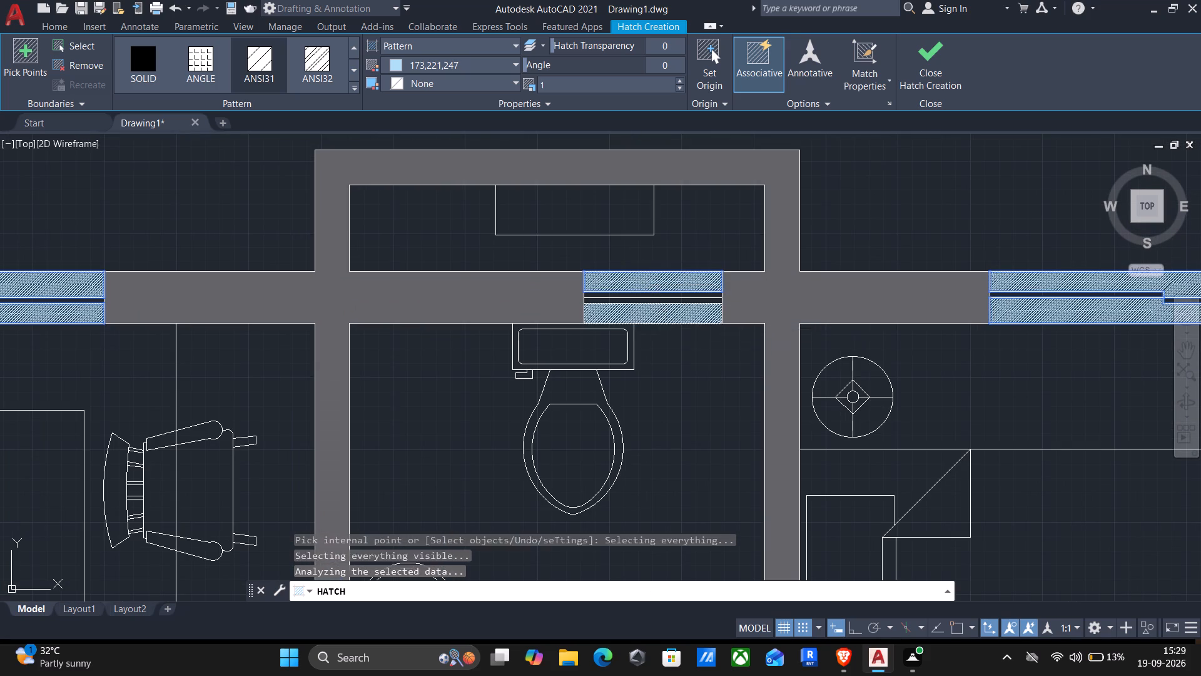
Review the window fills from the north rooms down to the south side and complete the light blue hatch.
{"action": "scroll", "coordinate": [659, 316], "scroll_direction": "down", "scroll_amount": 3}
{"action": "middle_click_drag", "start_coordinate": [665, 366], "coordinate": [678, 259]}
{"action": "middle_click_drag", "start_coordinate": [483, 324], "coordinate": [501, 279]}
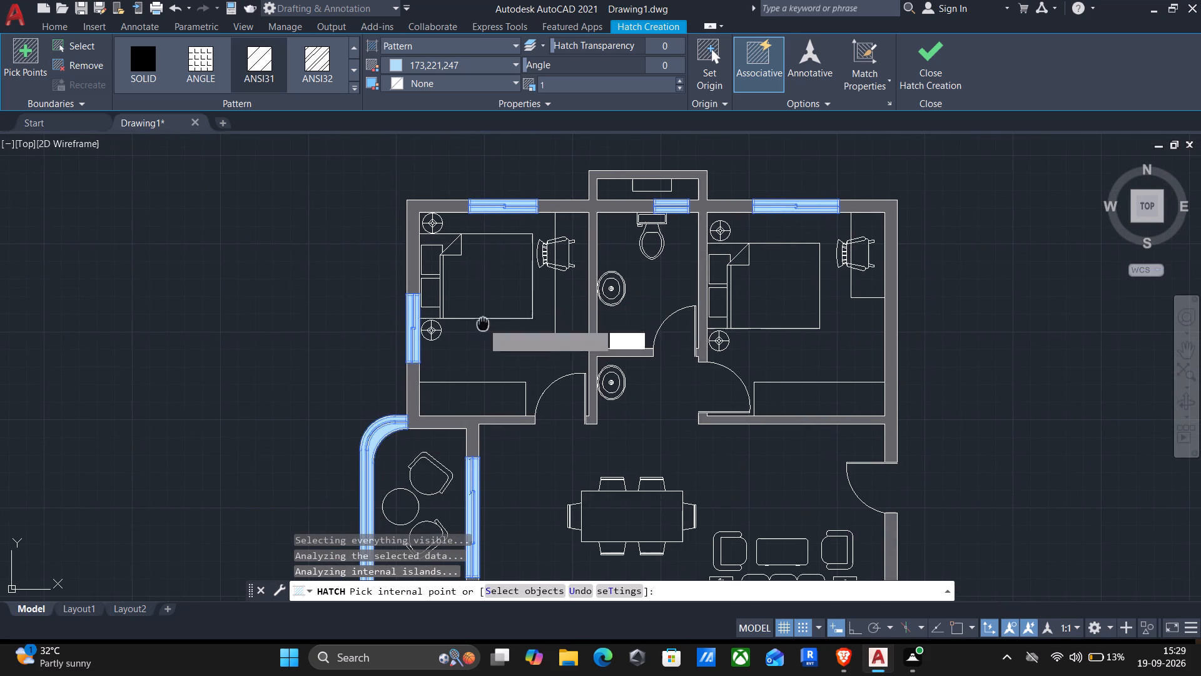
{"action": "middle_click_drag", "start_coordinate": [501, 279], "coordinate": [512, 255]}
{"action": "scroll", "coordinate": [529, 305], "scroll_direction": "down", "scroll_amount": 1}
{"action": "middle_click_drag", "start_coordinate": [611, 402], "coordinate": [619, 256]}
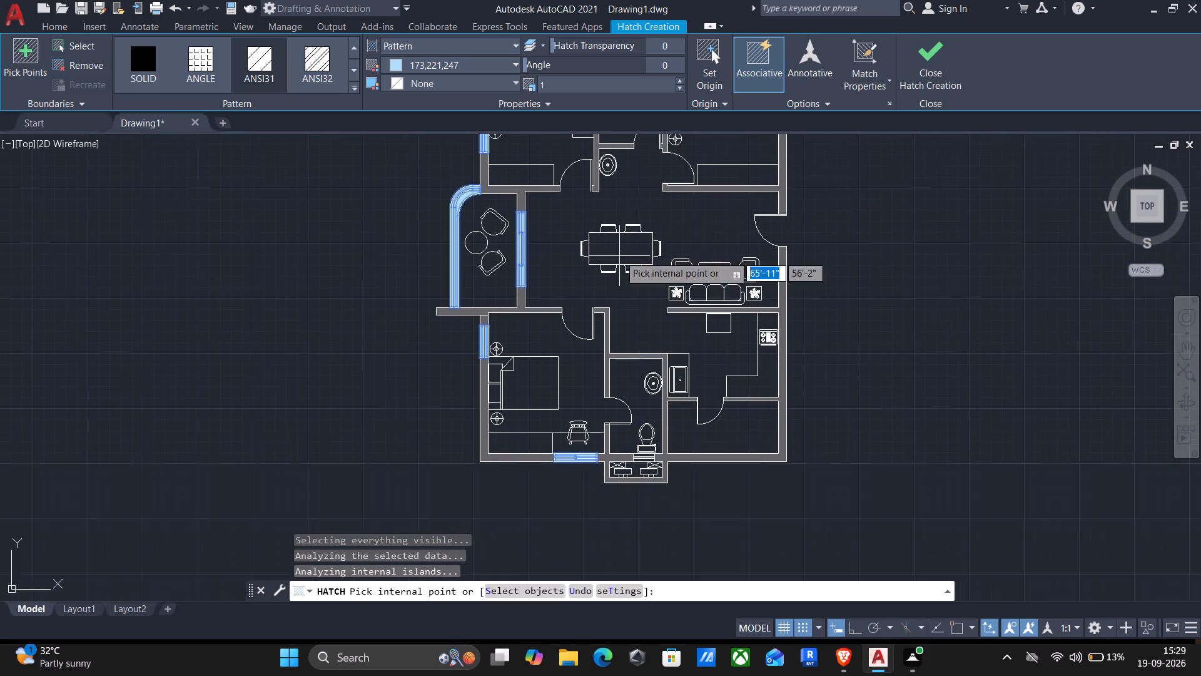
{"action": "middle_click_drag", "start_coordinate": [644, 372], "coordinate": [595, 245]}
{"action": "middle_click_drag", "start_coordinate": [617, 290], "coordinate": [626, 371]}
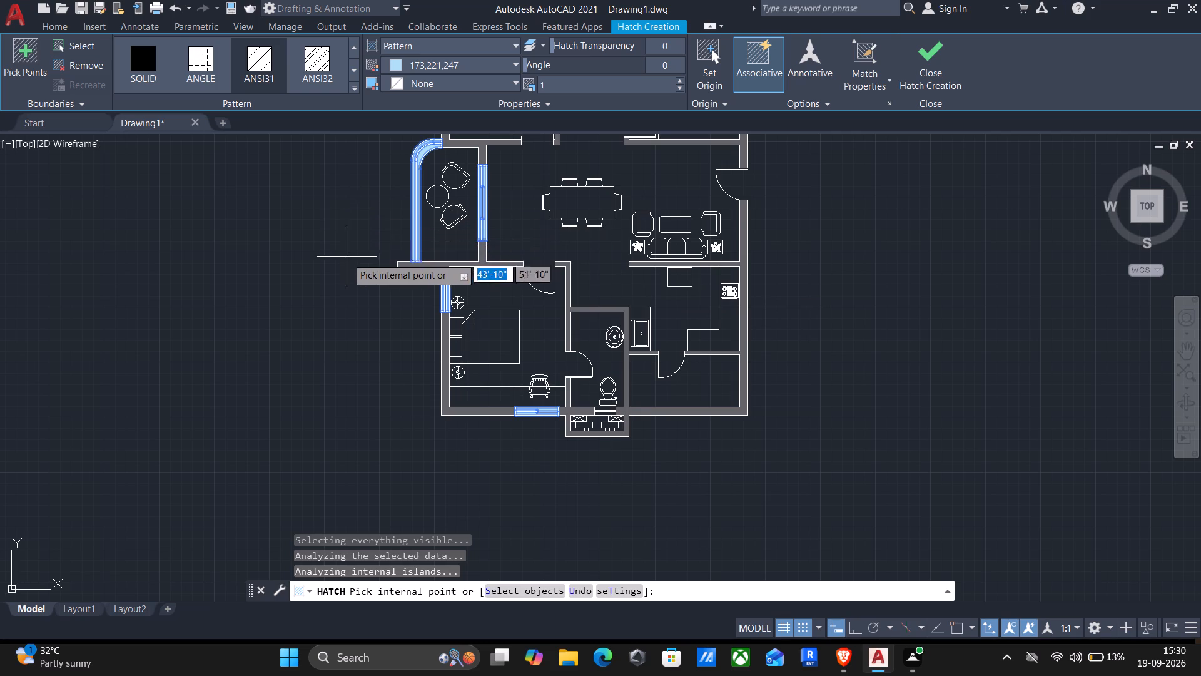
{"action": "middle_click_drag", "start_coordinate": [343, 236], "coordinate": [394, 294]}
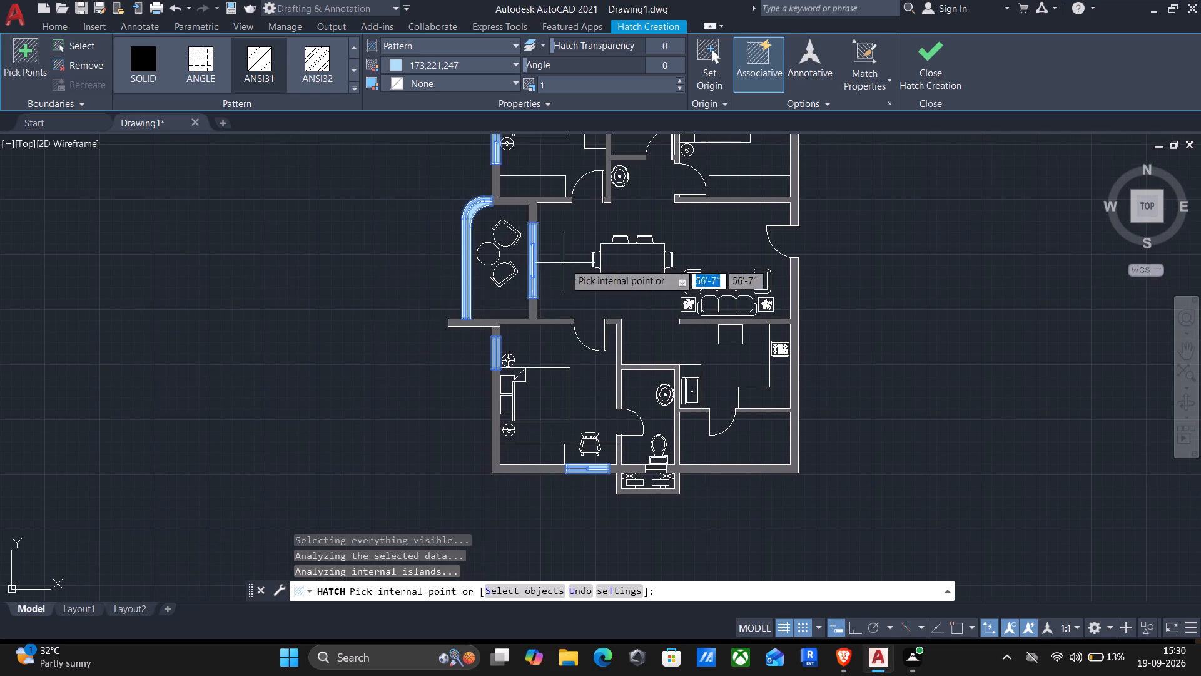
{"action": "key", "text": "Return"}
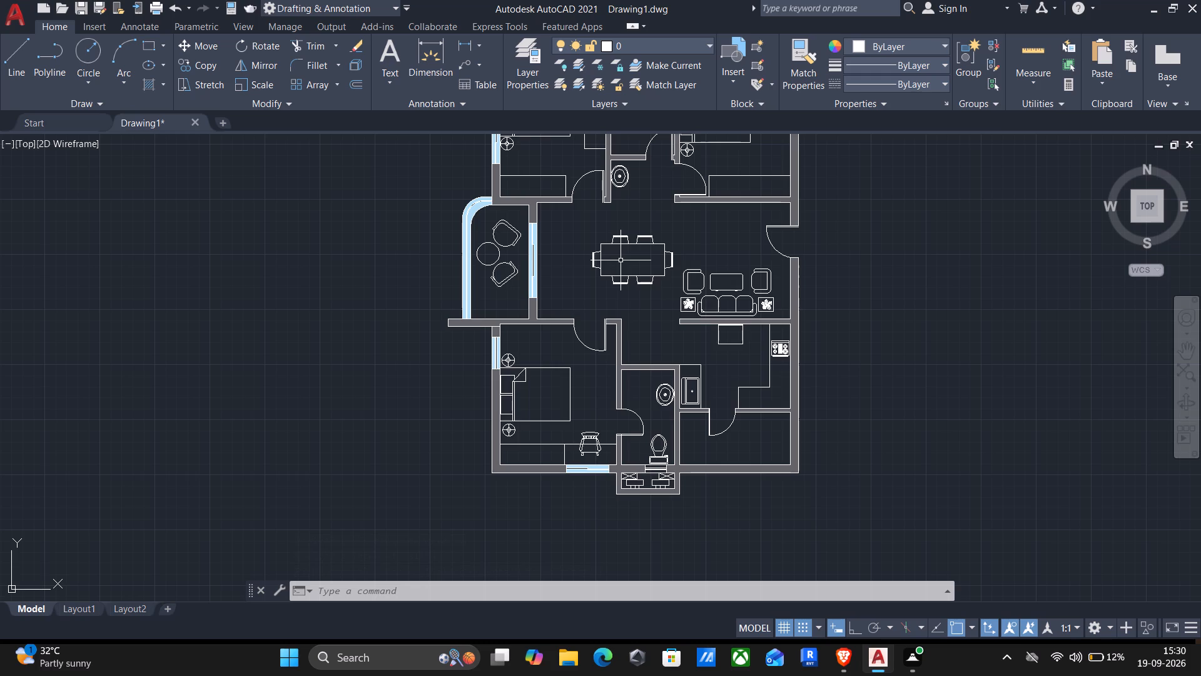
Explode the three bed blocks in the northeast, northwest and southwest bedrooms.
{"action": "middle_click_drag", "start_coordinate": [563, 264], "coordinate": [615, 421]}
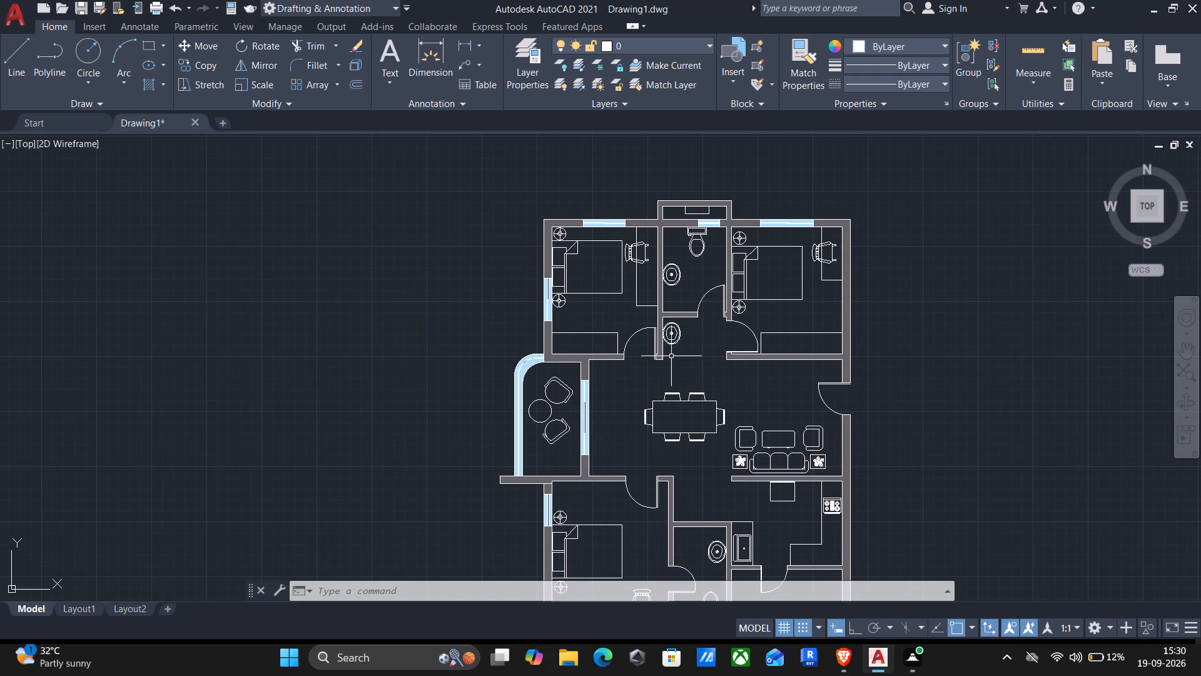
{"action": "scroll", "coordinate": [764, 287], "scroll_direction": "up", "scroll_amount": 1}
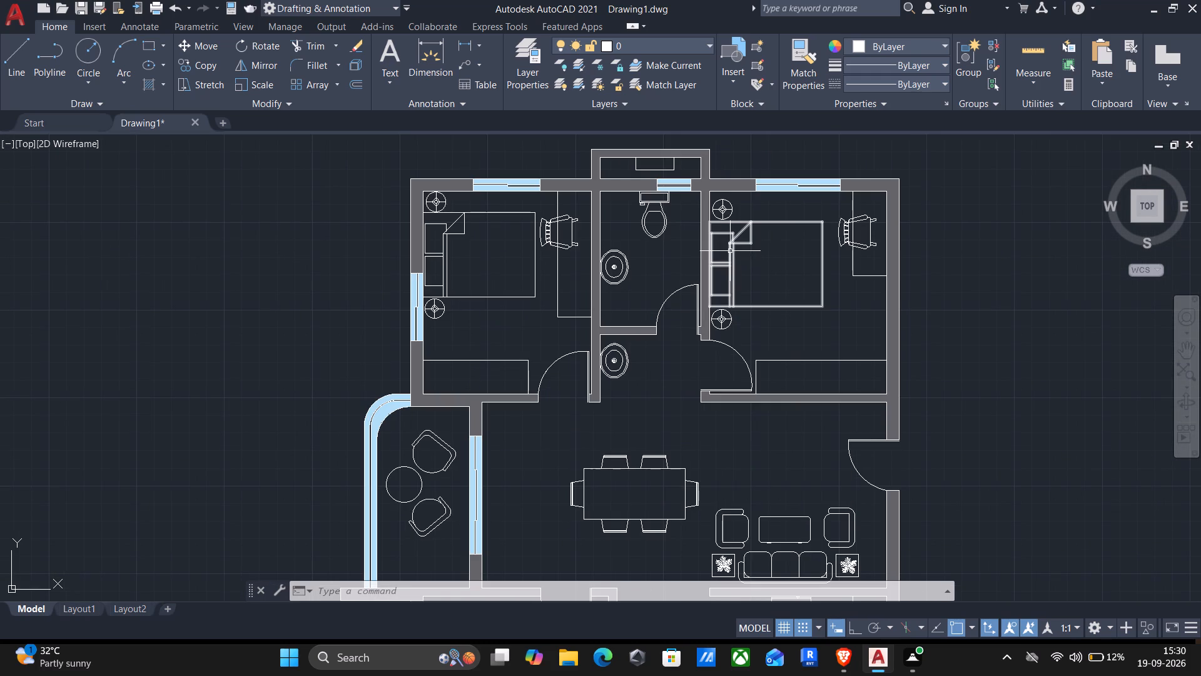
{"action": "left_click", "coordinate": [818, 322]}
{"action": "left_click", "coordinate": [781, 295]}
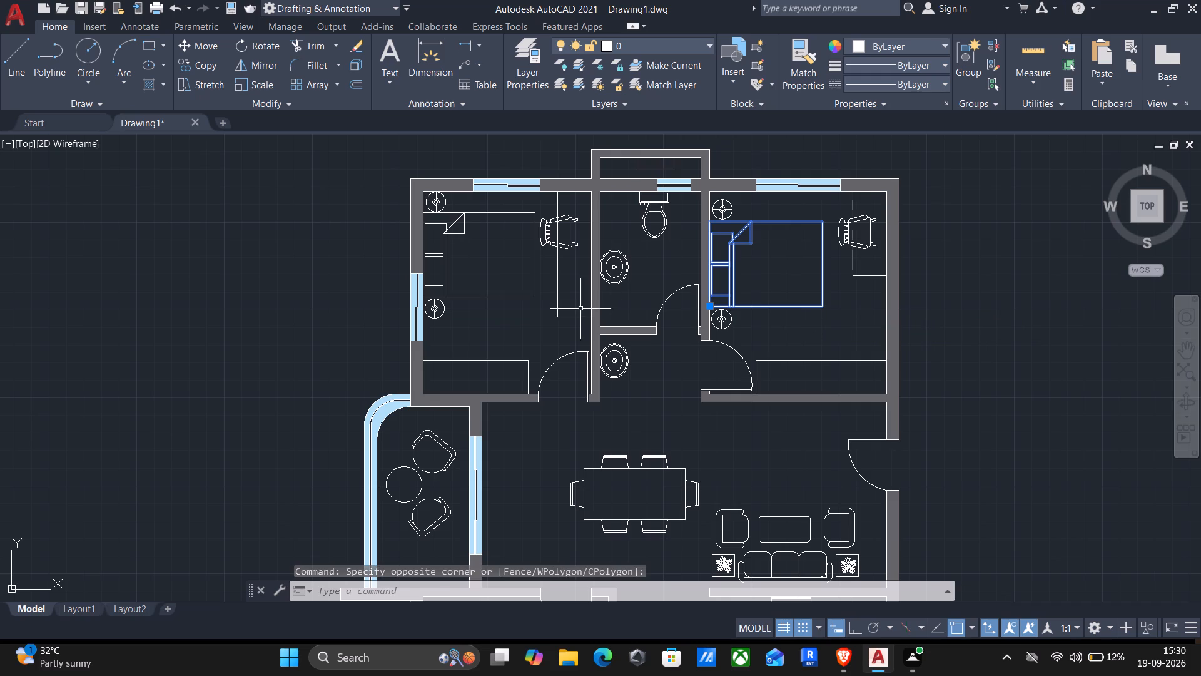
{"action": "left_click_drag", "start_coordinate": [527, 315], "coordinate": [521, 309]}
{"action": "left_click", "coordinate": [492, 284]}
{"action": "middle_click_drag", "start_coordinate": [575, 389], "coordinate": [576, 391]}
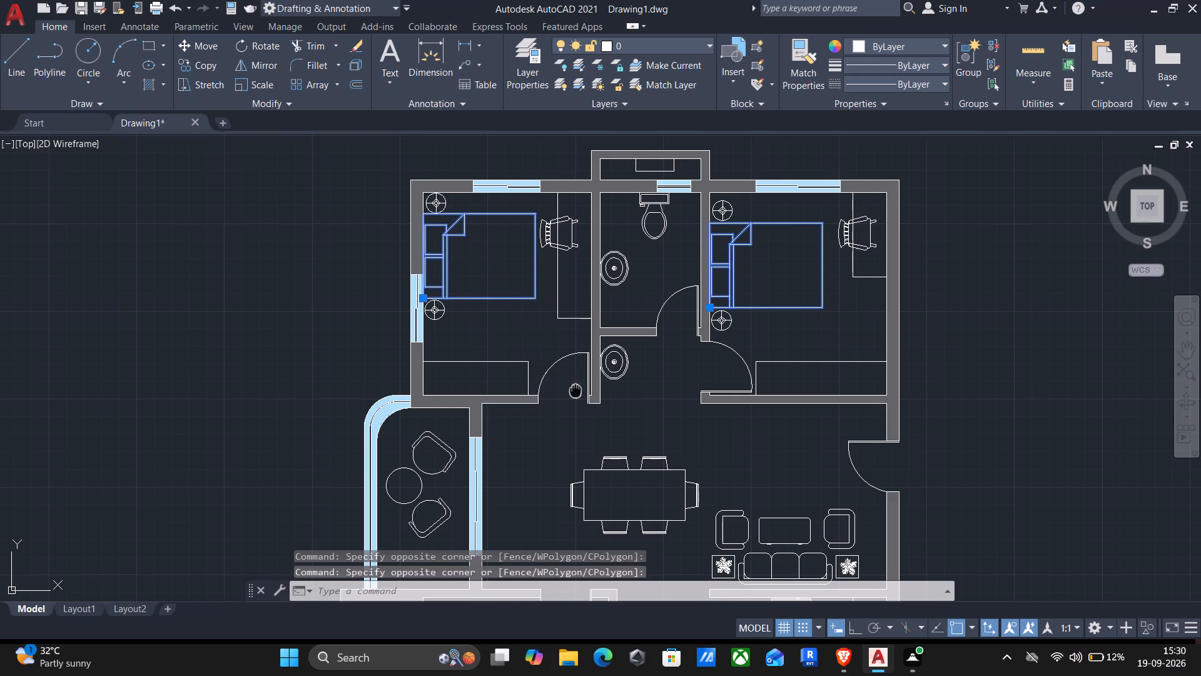
{"action": "middle_click_drag", "start_coordinate": [576, 391], "coordinate": [659, 250]}
{"action": "middle_click_drag", "start_coordinate": [629, 416], "coordinate": [617, 213]}
{"action": "left_click_drag", "start_coordinate": [614, 397], "coordinate": [609, 387]}
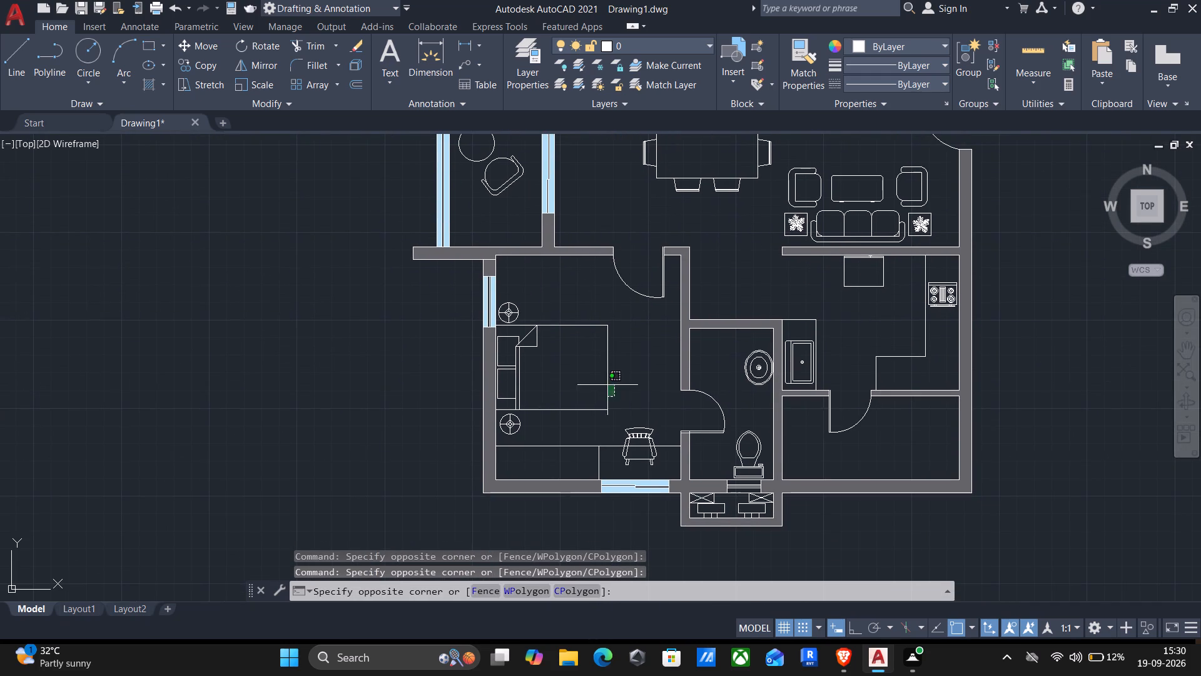
{"action": "left_click", "coordinate": [582, 371]}
{"action": "key", "text": "x"}
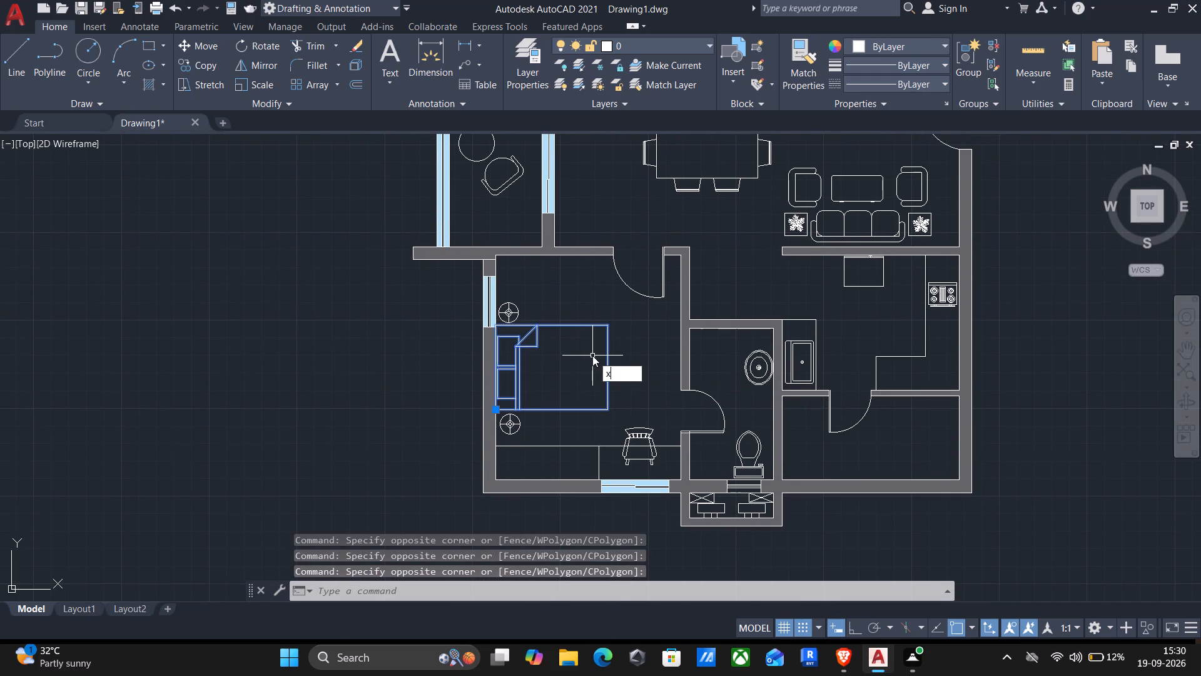
{"action": "key", "text": "Return"}
Start a hatch with the ANSI37 pattern in Blue and fill both pillows of the northwest bedroom's bed.
{"action": "middle_click_drag", "start_coordinate": [746, 267], "coordinate": [734, 326]}
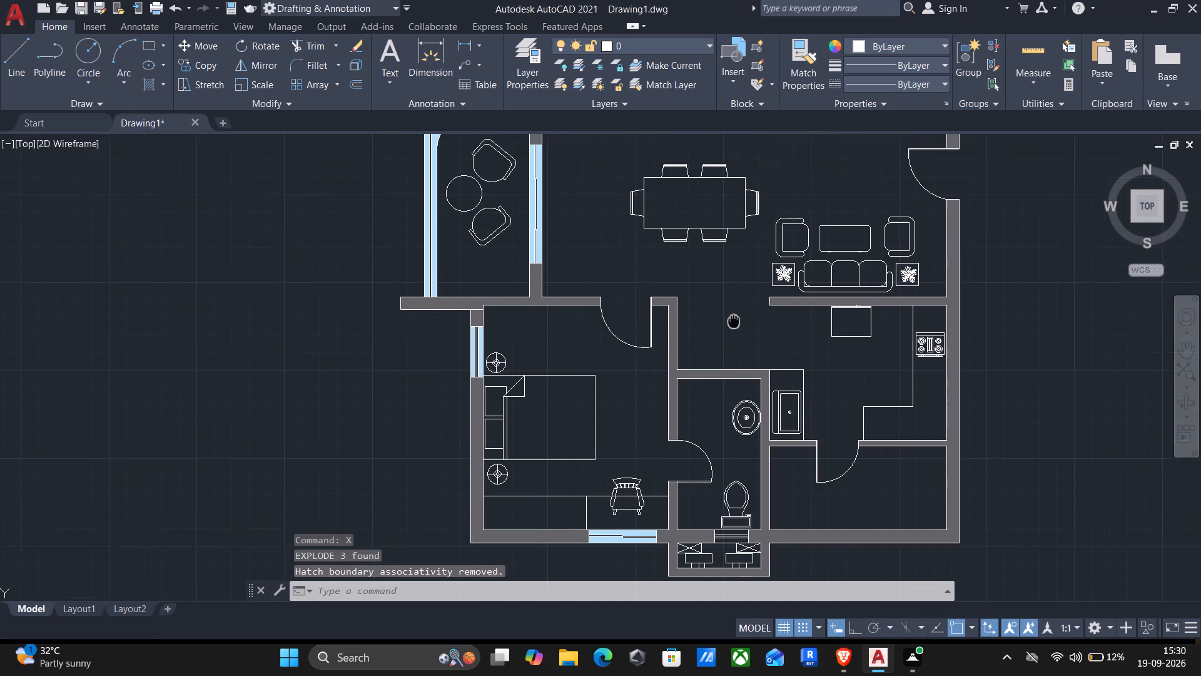
{"action": "middle_click_drag", "start_coordinate": [734, 326], "coordinate": [734, 333]}
{"action": "middle_click_drag", "start_coordinate": [711, 299], "coordinate": [725, 371]}
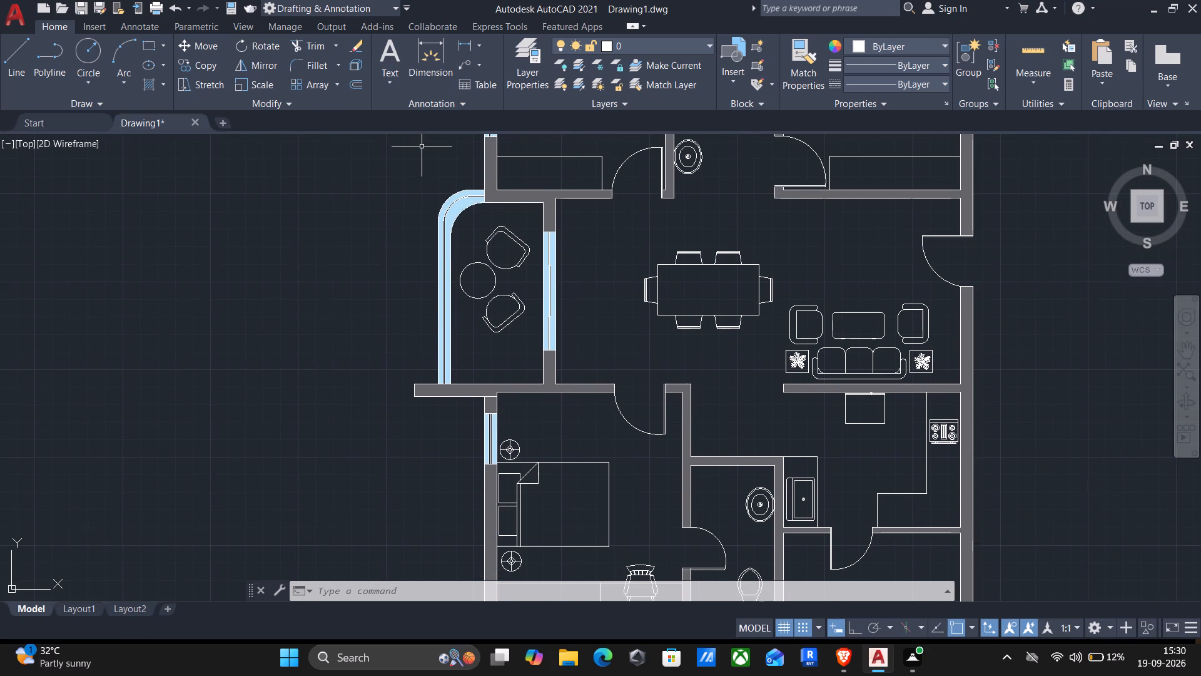
{"action": "key", "text": "h"}
{"action": "key", "text": "Return"}
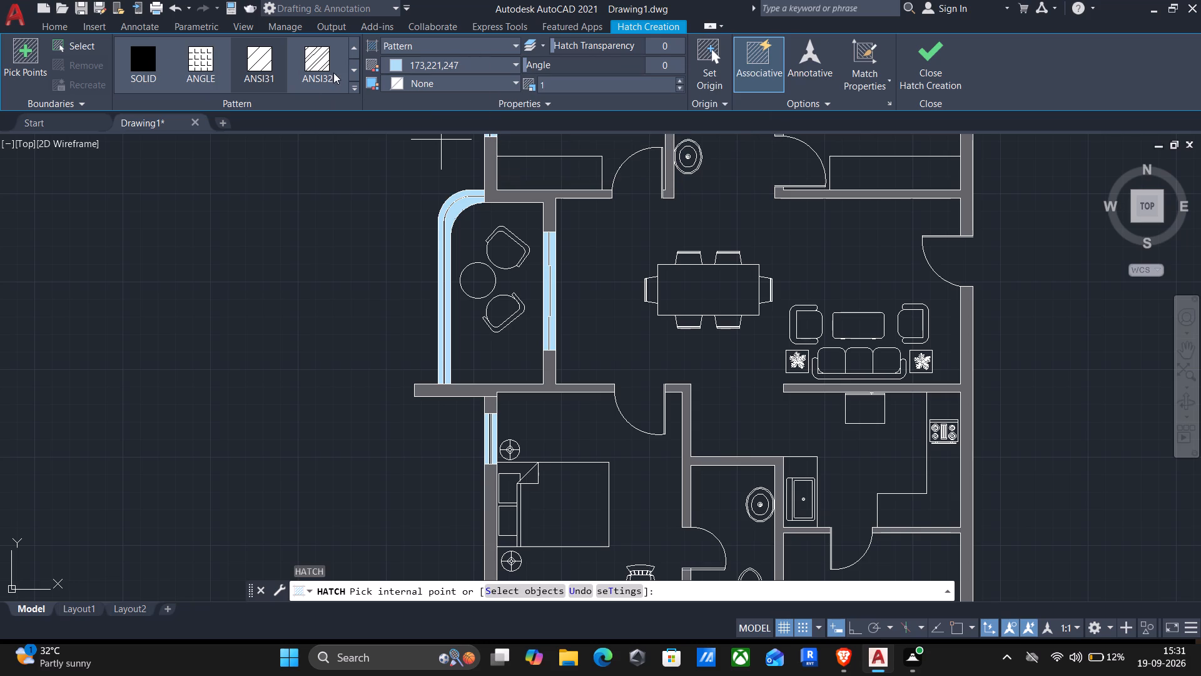
{"action": "left_click", "coordinate": [352, 69]}
{"action": "left_click", "coordinate": [353, 69]}
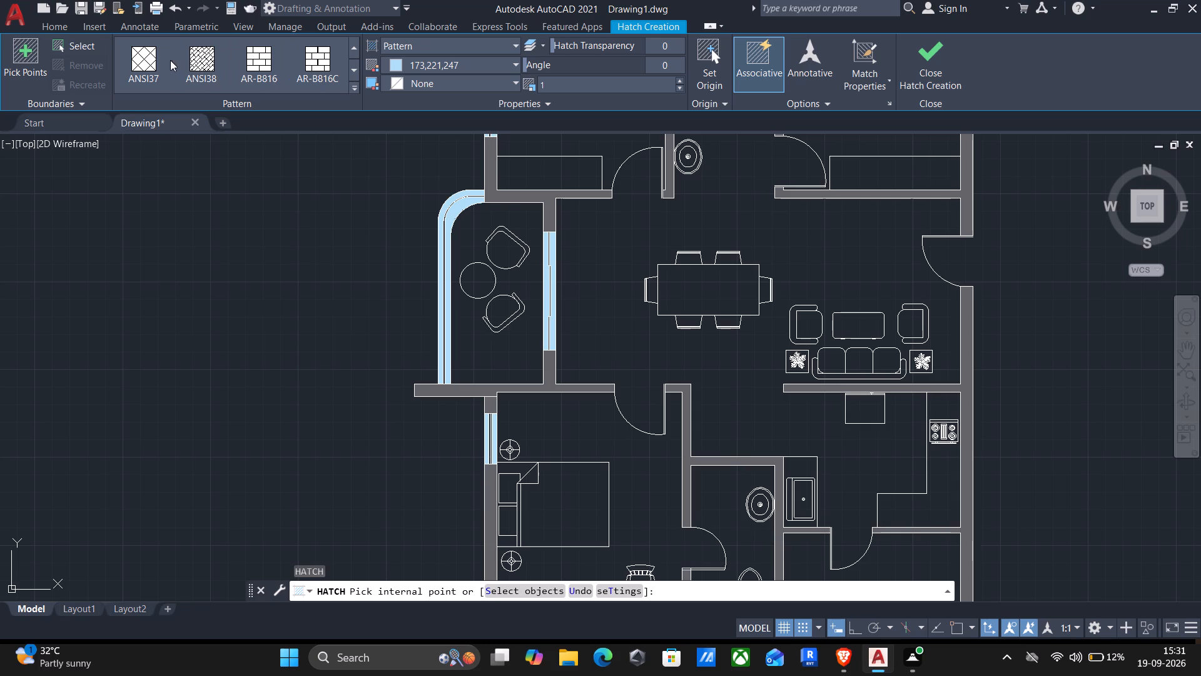
{"action": "left_click", "coordinate": [147, 59]}
{"action": "left_click", "coordinate": [484, 64]}
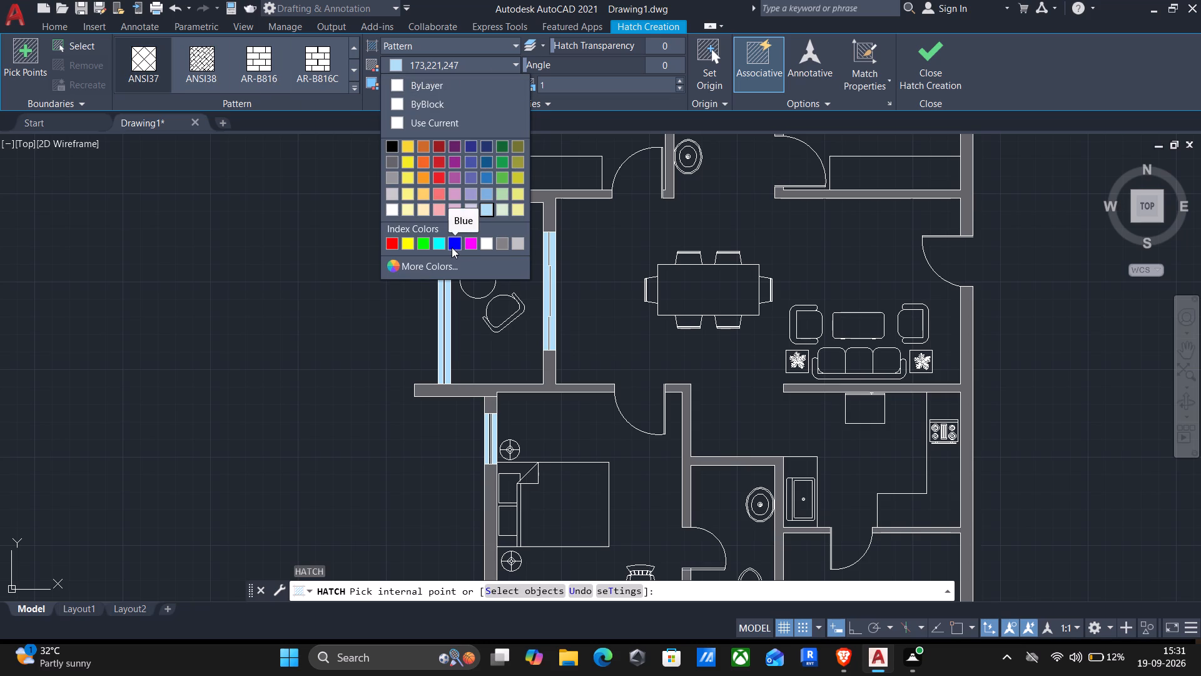
{"action": "left_click", "coordinate": [450, 243]}
{"action": "middle_click_drag", "start_coordinate": [423, 238], "coordinate": [392, 429]}
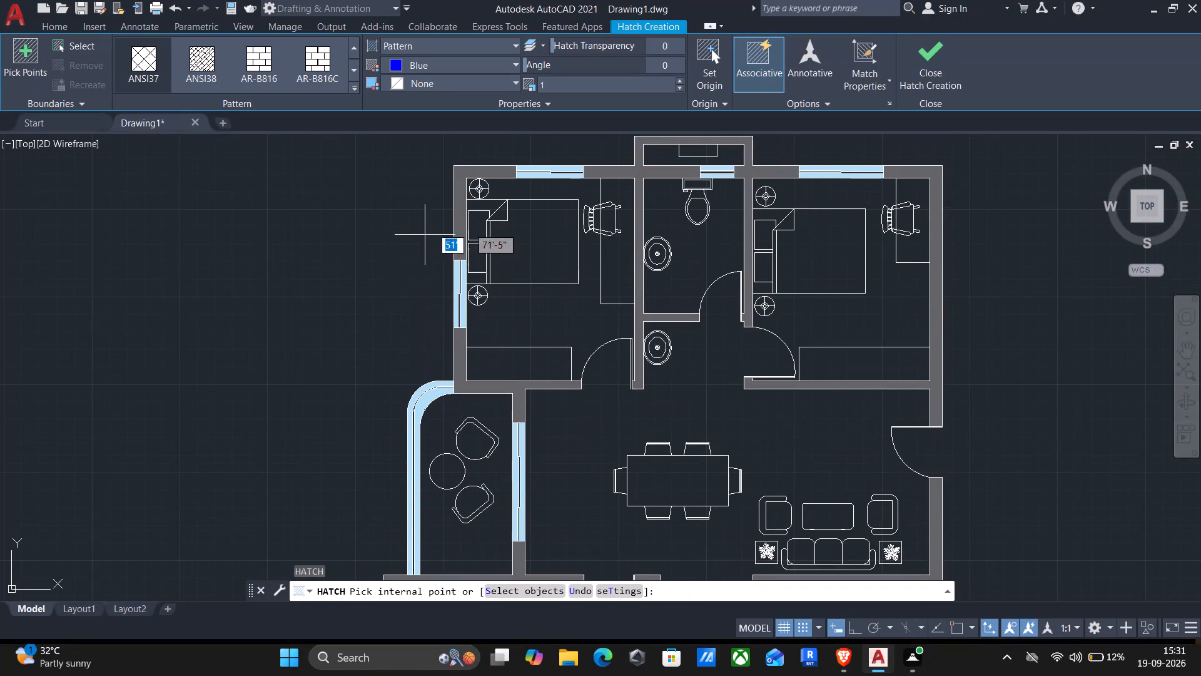
{"action": "left_click", "coordinate": [480, 229]}
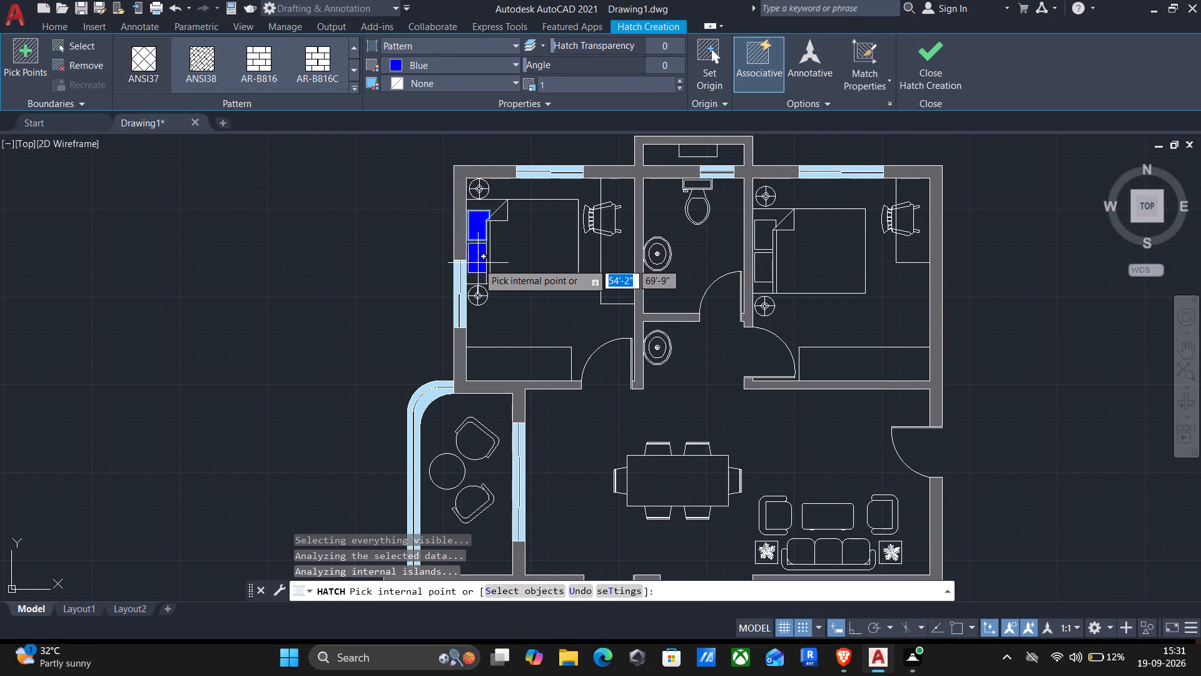
{"action": "left_click", "coordinate": [478, 263]}
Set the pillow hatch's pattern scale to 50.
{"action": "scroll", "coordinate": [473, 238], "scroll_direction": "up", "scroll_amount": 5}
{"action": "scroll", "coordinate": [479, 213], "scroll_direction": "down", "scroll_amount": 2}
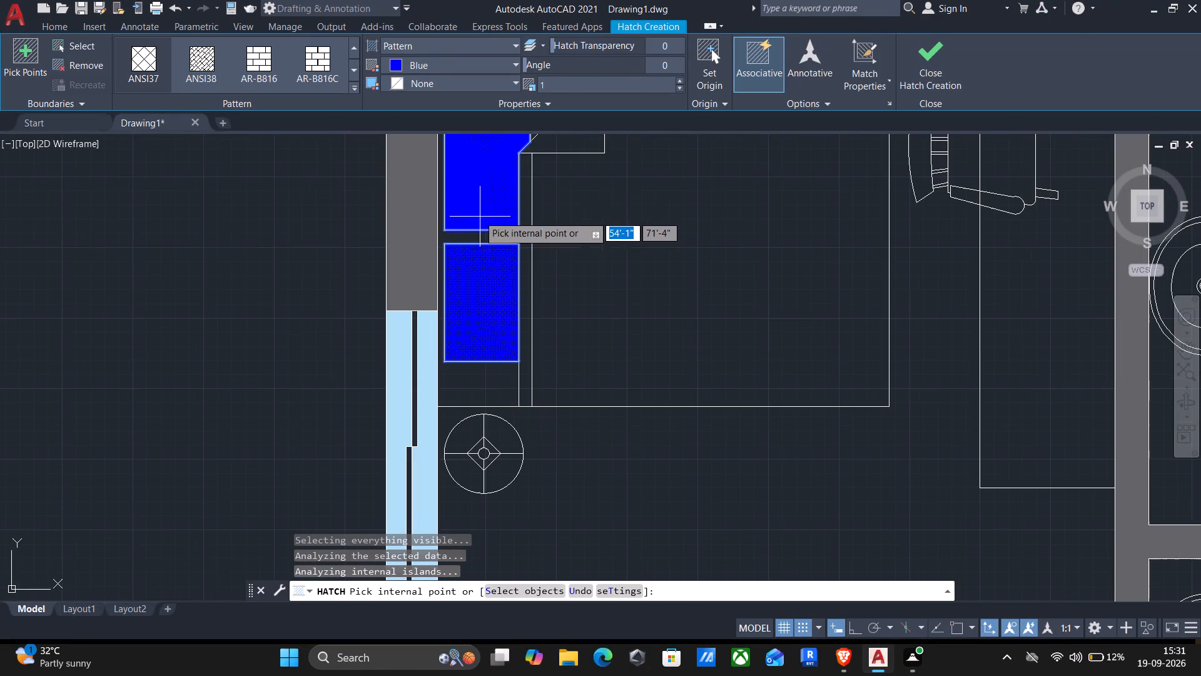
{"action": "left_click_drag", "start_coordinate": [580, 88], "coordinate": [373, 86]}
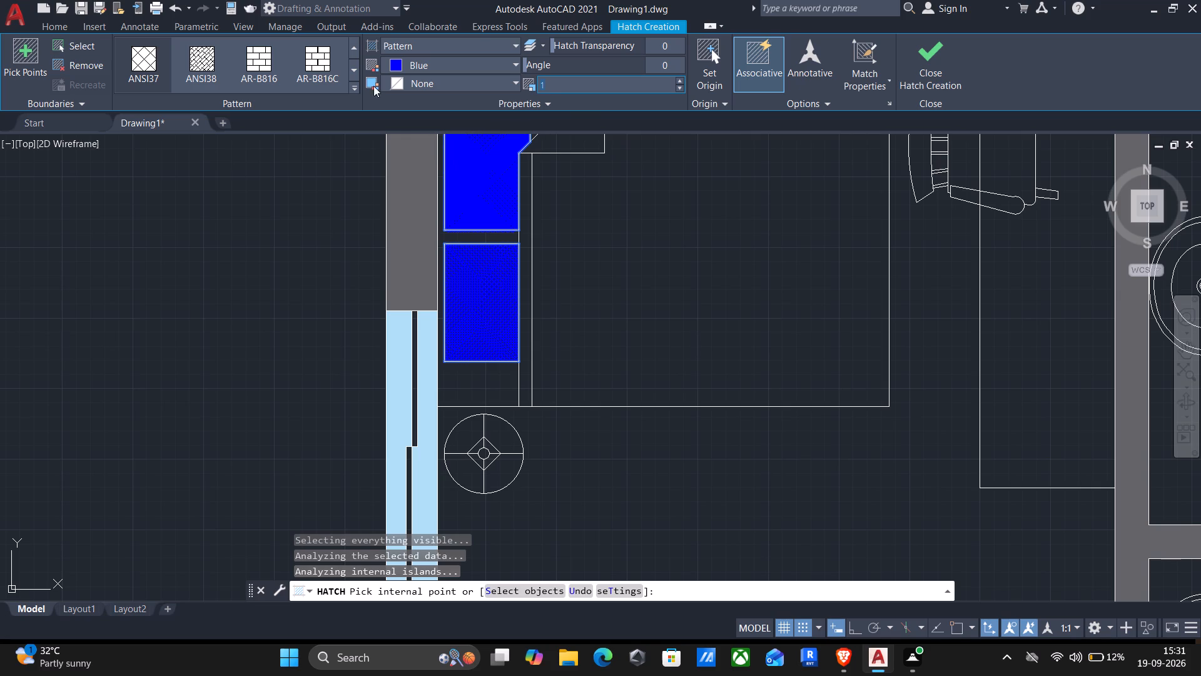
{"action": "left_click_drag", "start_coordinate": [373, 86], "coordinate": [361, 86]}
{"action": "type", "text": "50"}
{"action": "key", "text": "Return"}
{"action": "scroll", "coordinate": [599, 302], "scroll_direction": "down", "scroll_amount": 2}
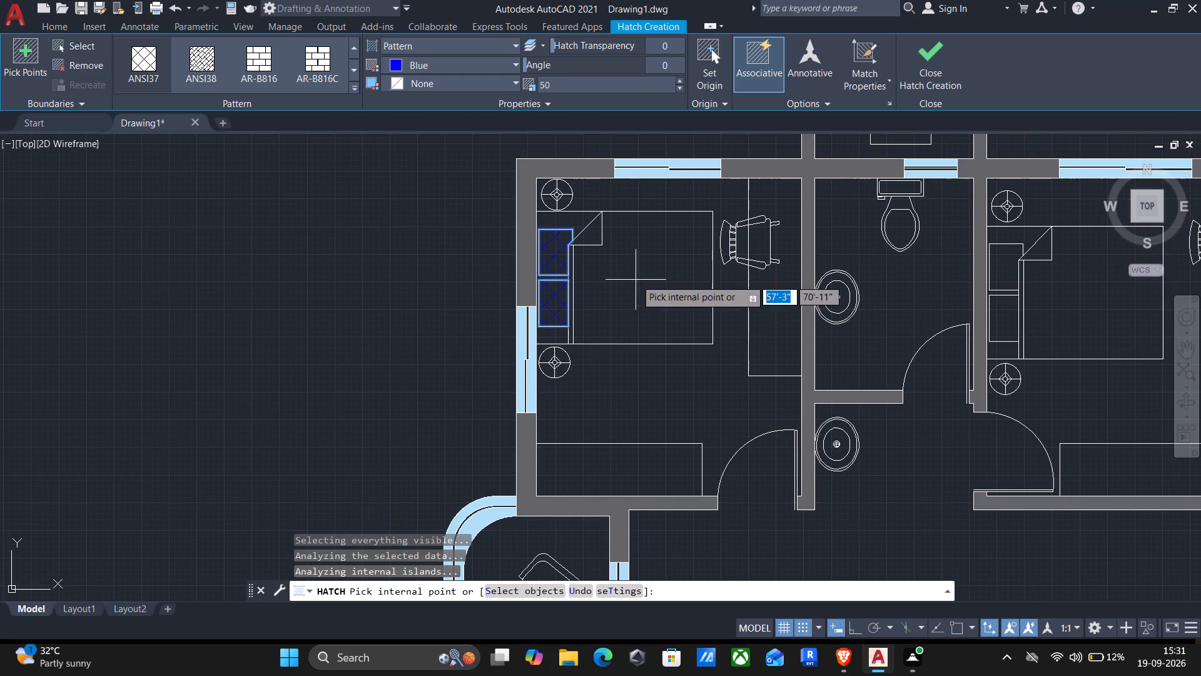
Set the pillow hatch's pattern scale to 25.
{"action": "middle_click_drag", "start_coordinate": [637, 279], "coordinate": [569, 306]}
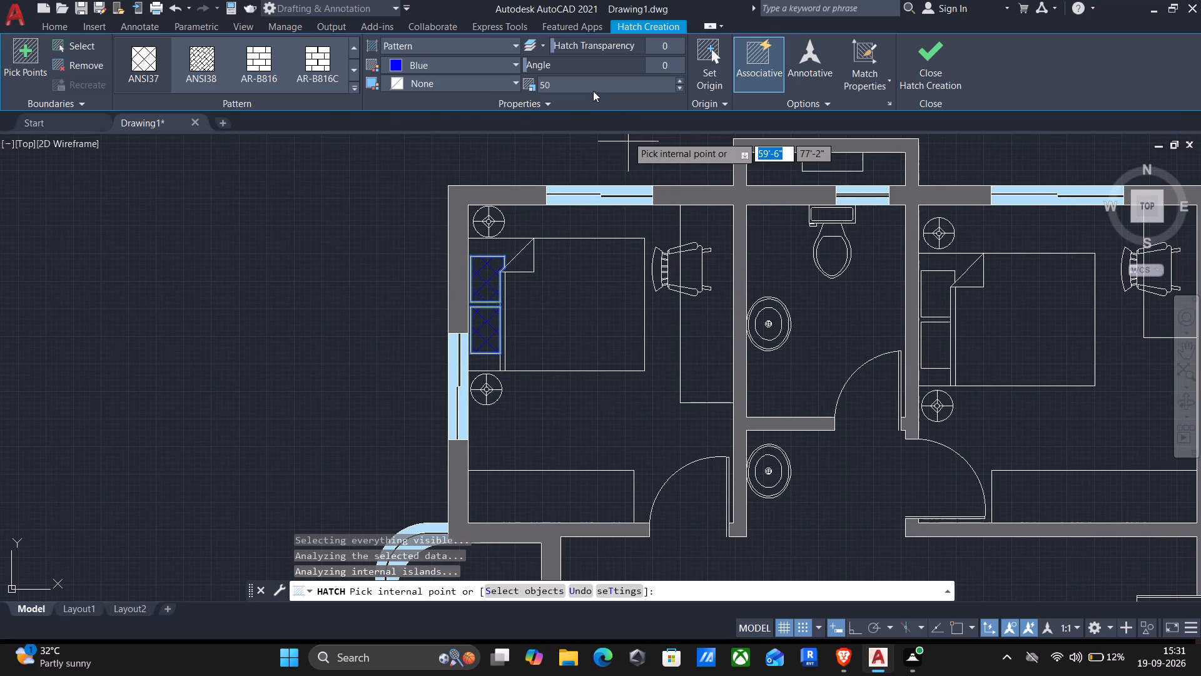
{"action": "left_click_drag", "start_coordinate": [590, 86], "coordinate": [345, 86]}
{"action": "type", "text": "25"}
{"action": "key", "text": "Return"}
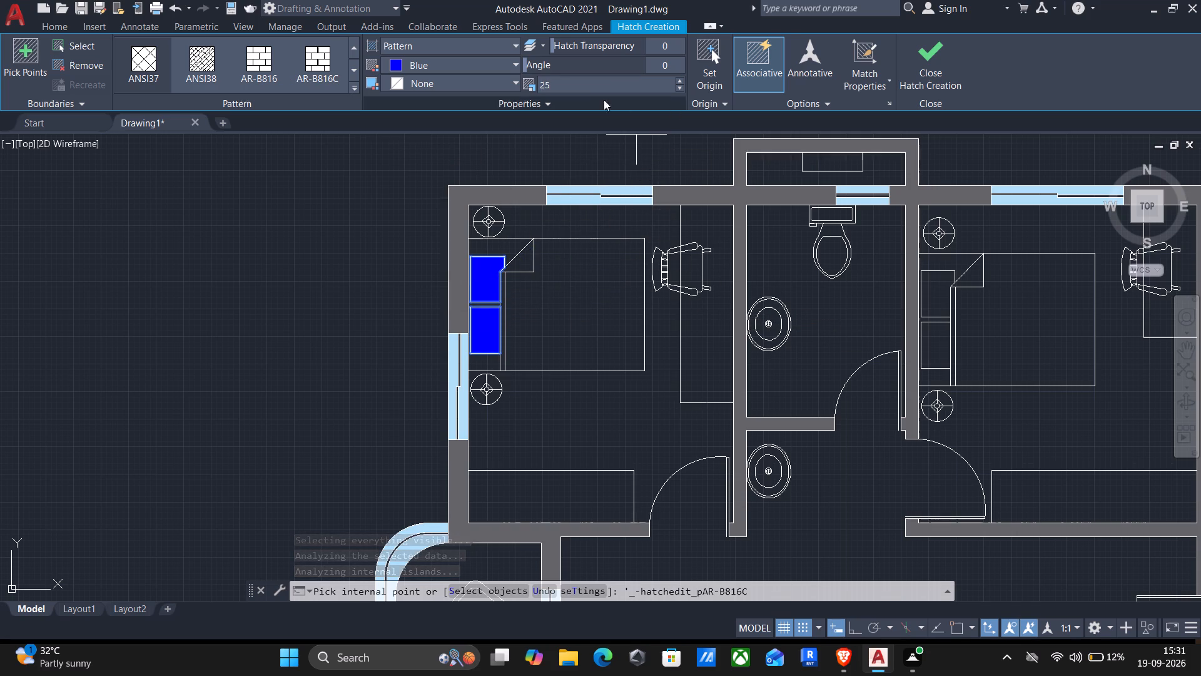
Add both pillows of the northeast bedroom's bed and both pillows of the southwest bedroom's bed to the hatch.
{"action": "left_click", "coordinate": [940, 297]}
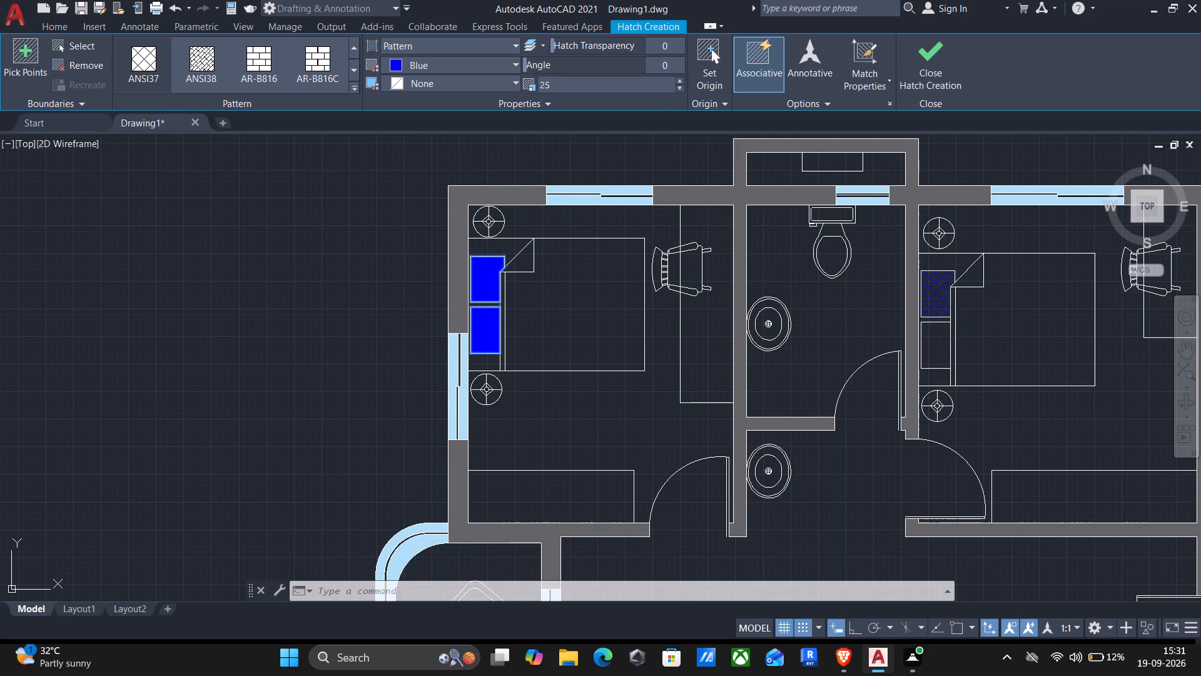
{"action": "left_click", "coordinate": [937, 364]}
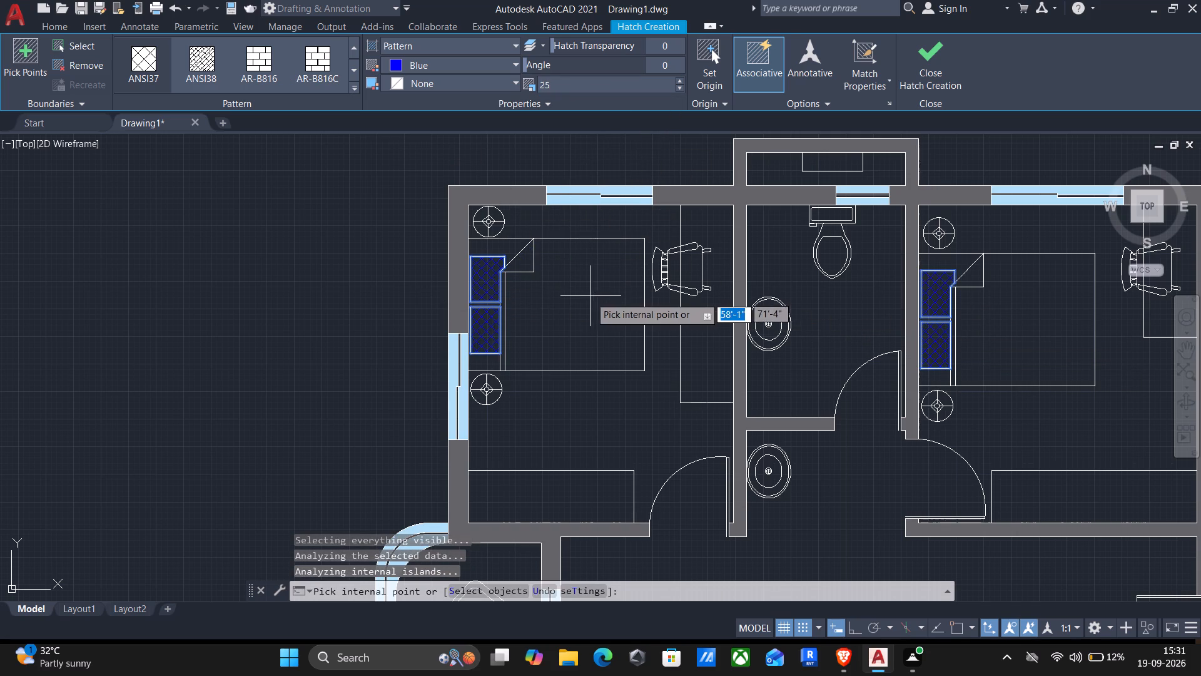
{"action": "middle_click_drag", "start_coordinate": [587, 300], "coordinate": [597, 289]}
{"action": "scroll", "coordinate": [598, 286], "scroll_direction": "down", "scroll_amount": 1}
{"action": "middle_click_drag", "start_coordinate": [599, 291], "coordinate": [542, 242]}
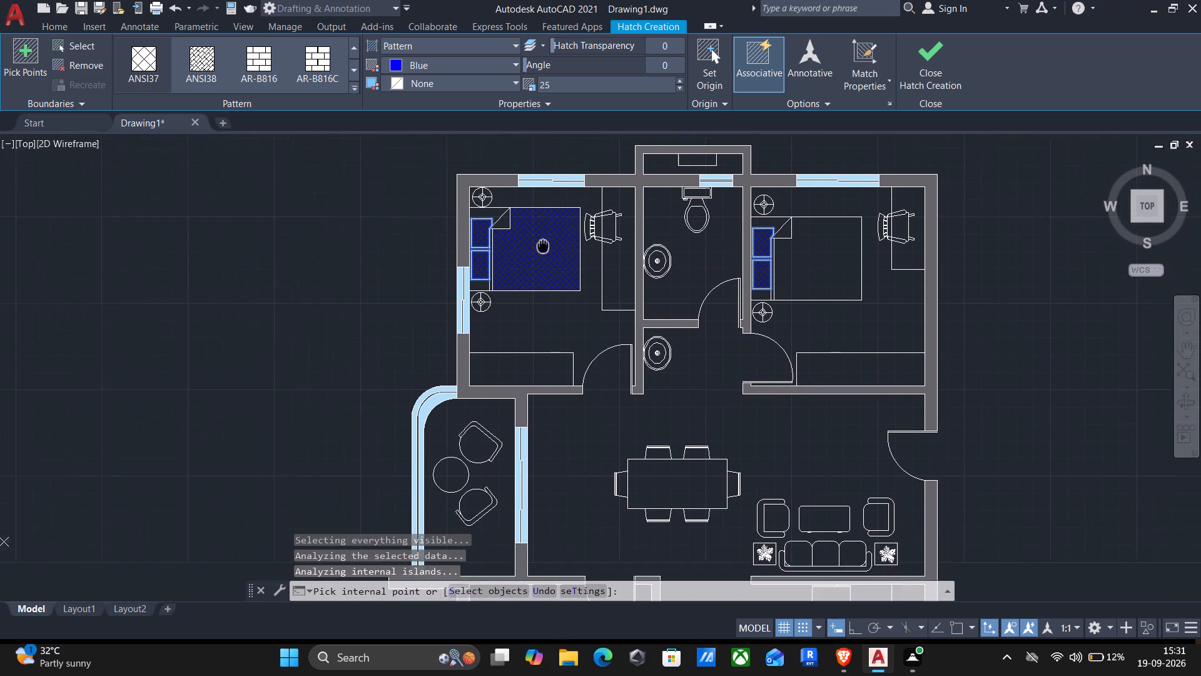
{"action": "middle_click_drag", "start_coordinate": [542, 242], "coordinate": [537, 225]}
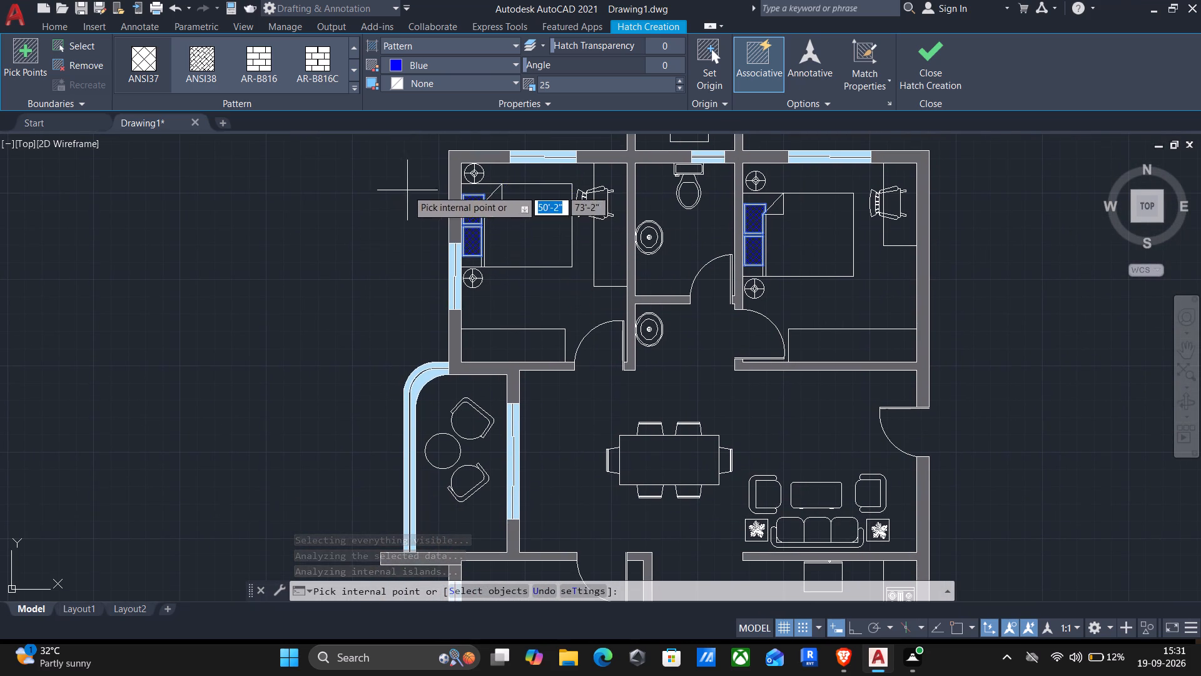
{"action": "scroll", "coordinate": [466, 280], "scroll_direction": "down", "scroll_amount": 1}
{"action": "middle_click_drag", "start_coordinate": [465, 297], "coordinate": [509, 172]}
{"action": "scroll", "coordinate": [494, 473], "scroll_direction": "up", "scroll_amount": 4}
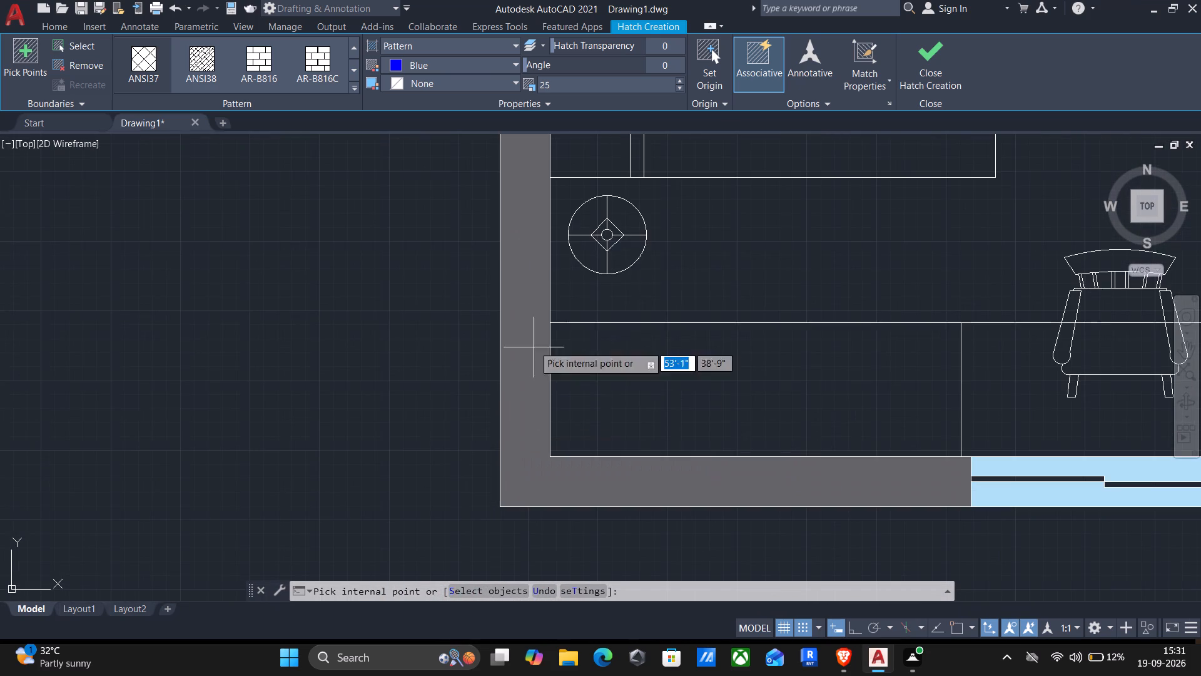
{"action": "middle_click_drag", "start_coordinate": [584, 220], "coordinate": [552, 453]}
{"action": "left_click", "coordinate": [569, 317]}
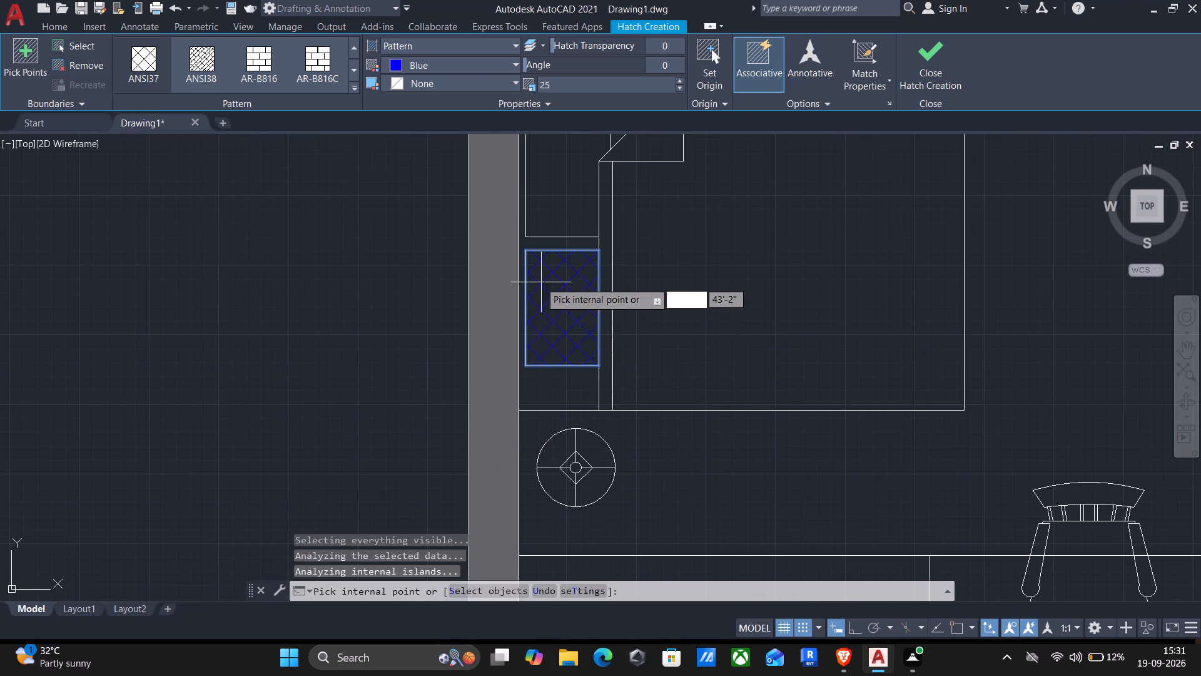
{"action": "middle_click_drag", "start_coordinate": [532, 324], "coordinate": [522, 499]}
{"action": "left_click", "coordinate": [573, 331]}
Change the pillow hatch colour to 242,113,114 and finish the hatch.
{"action": "scroll", "coordinate": [572, 333], "scroll_direction": "down", "scroll_amount": 3}
{"action": "middle_click_drag", "start_coordinate": [643, 384], "coordinate": [642, 386]}
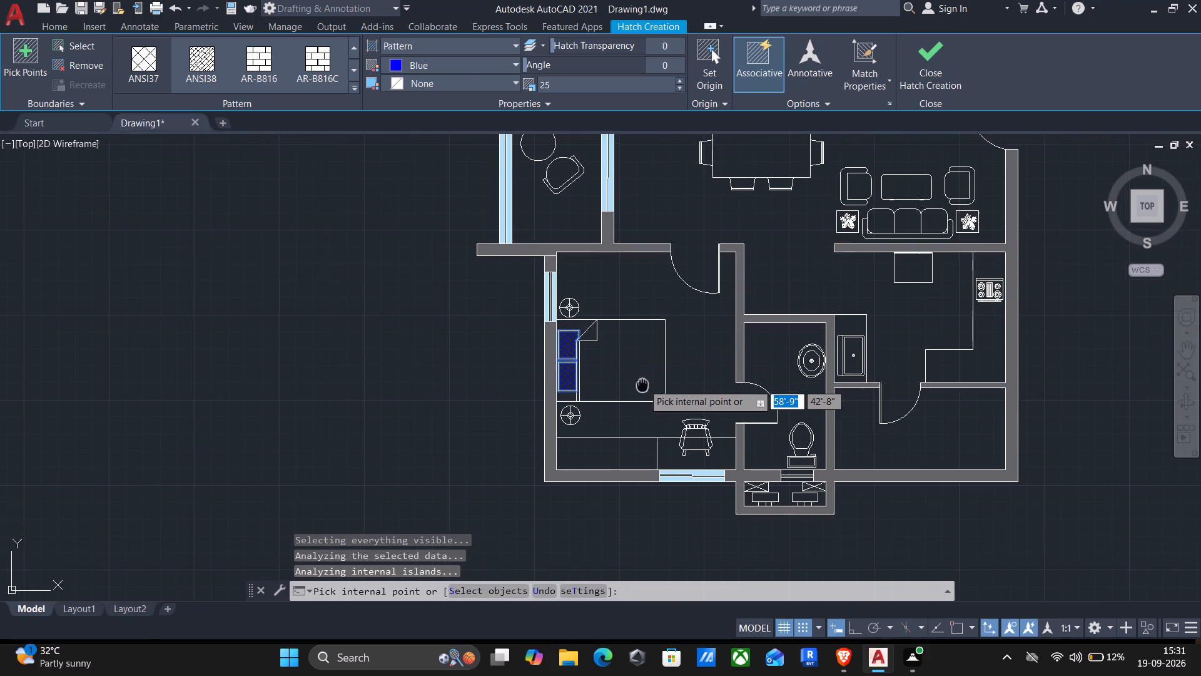
{"action": "middle_click_drag", "start_coordinate": [642, 386], "coordinate": [487, 350]}
{"action": "middle_click_drag", "start_coordinate": [585, 317], "coordinate": [576, 412]}
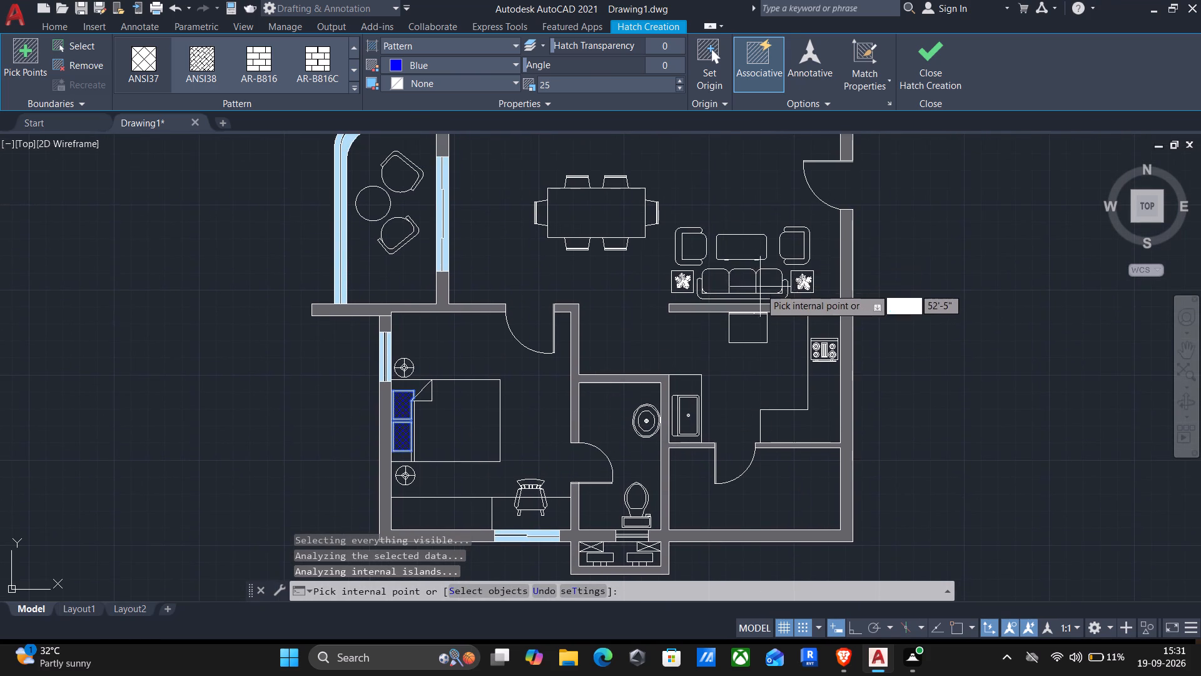
{"action": "scroll", "coordinate": [761, 290], "scroll_direction": "up", "scroll_amount": 3}
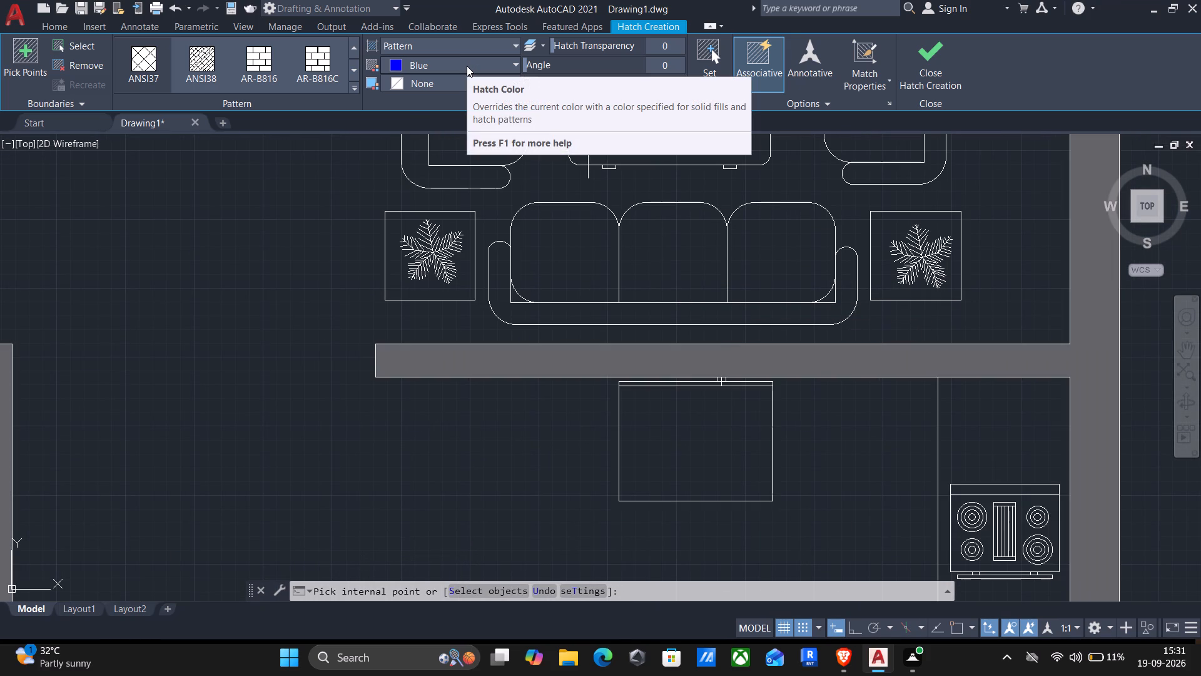
{"action": "left_click", "coordinate": [467, 66]}
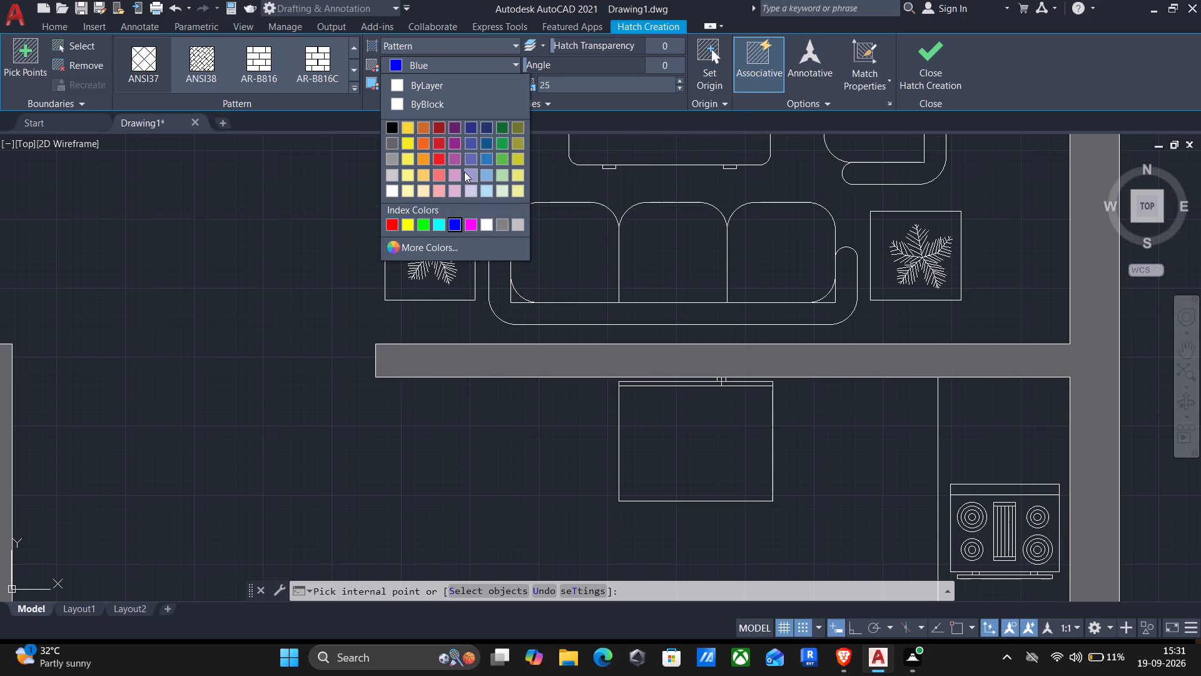
{"action": "scroll", "coordinate": [471, 177], "scroll_direction": "down", "scroll_amount": 3}
{"action": "scroll", "coordinate": [395, 214], "scroll_direction": "down", "scroll_amount": 3}
{"action": "scroll", "coordinate": [320, 318], "scroll_direction": "down", "scroll_amount": 3}
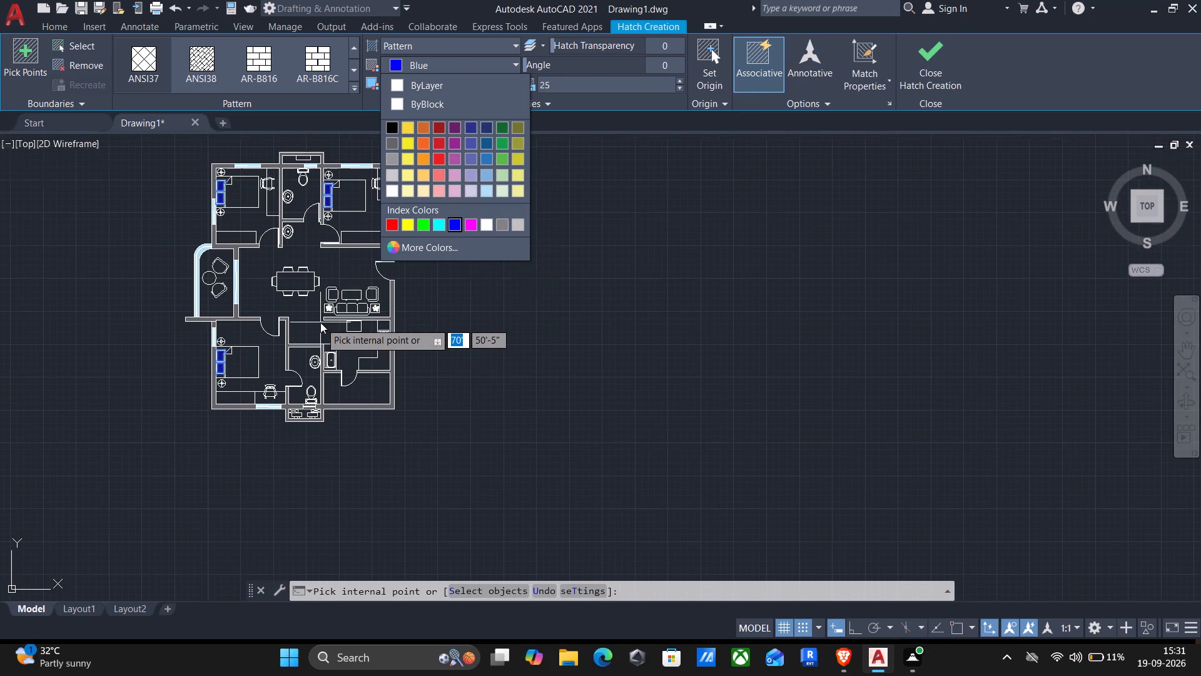
{"action": "middle_click_drag", "start_coordinate": [321, 326], "coordinate": [470, 366]}
{"action": "left_click", "coordinate": [442, 171]}
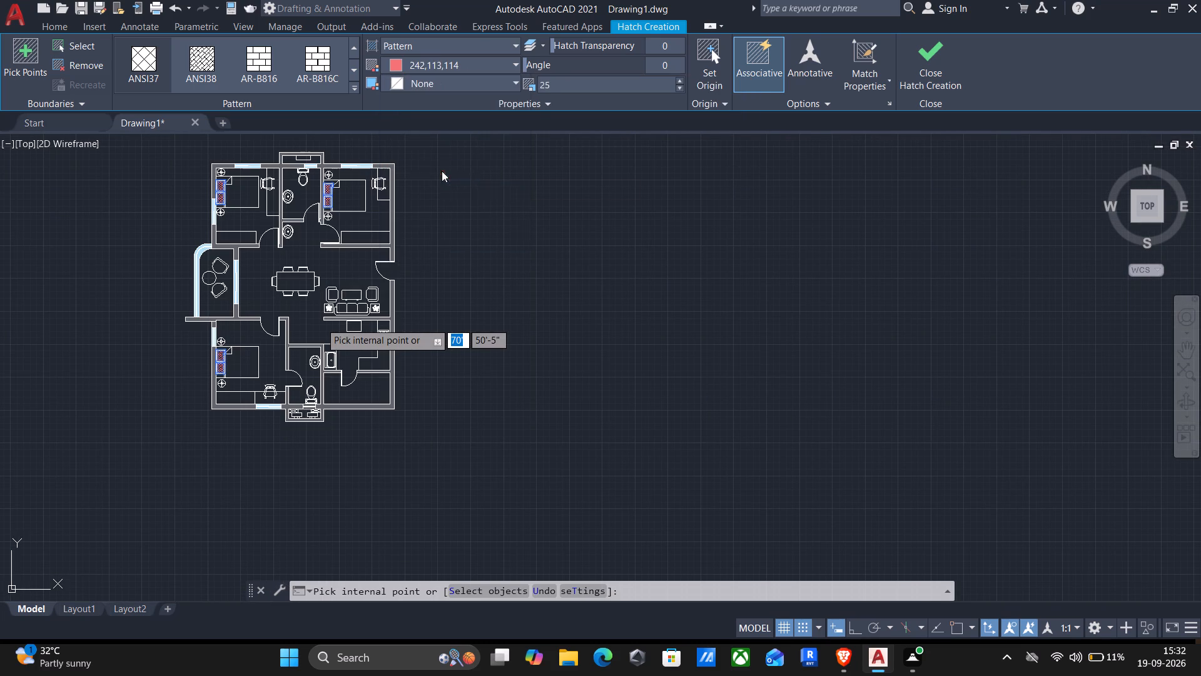
{"action": "scroll", "coordinate": [247, 185], "scroll_direction": "up", "scroll_amount": 4}
{"action": "middle_click_drag", "start_coordinate": [223, 197], "coordinate": [260, 242]}
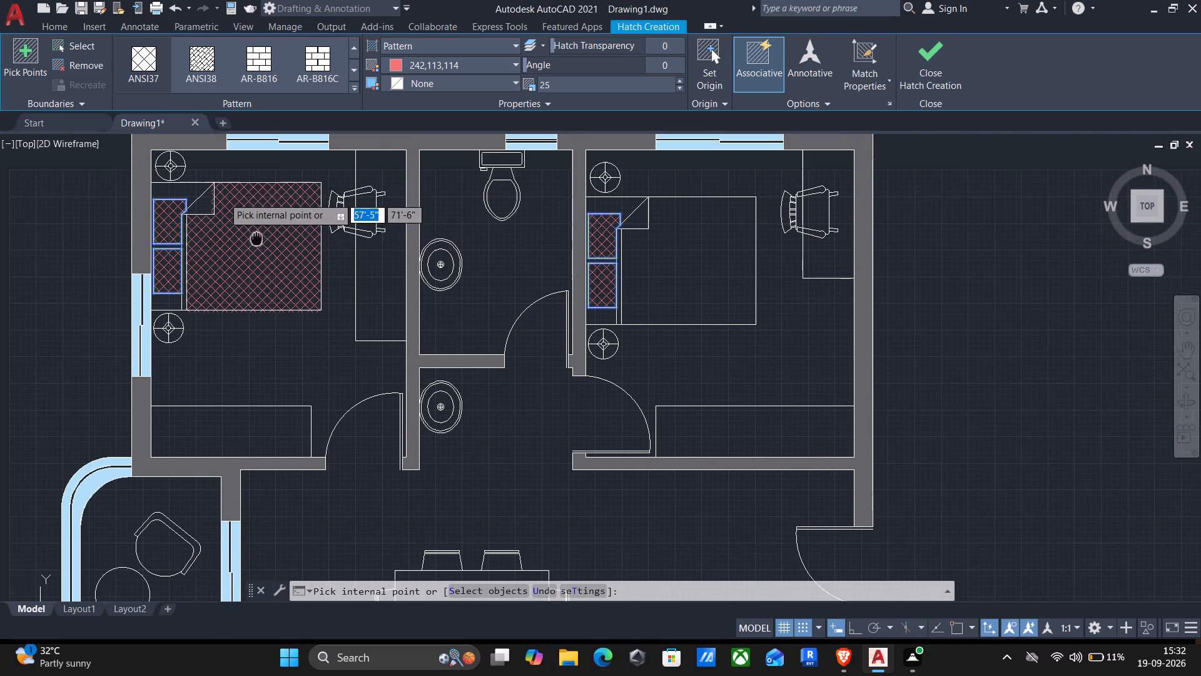
{"action": "middle_click_drag", "start_coordinate": [260, 242], "coordinate": [269, 247]}
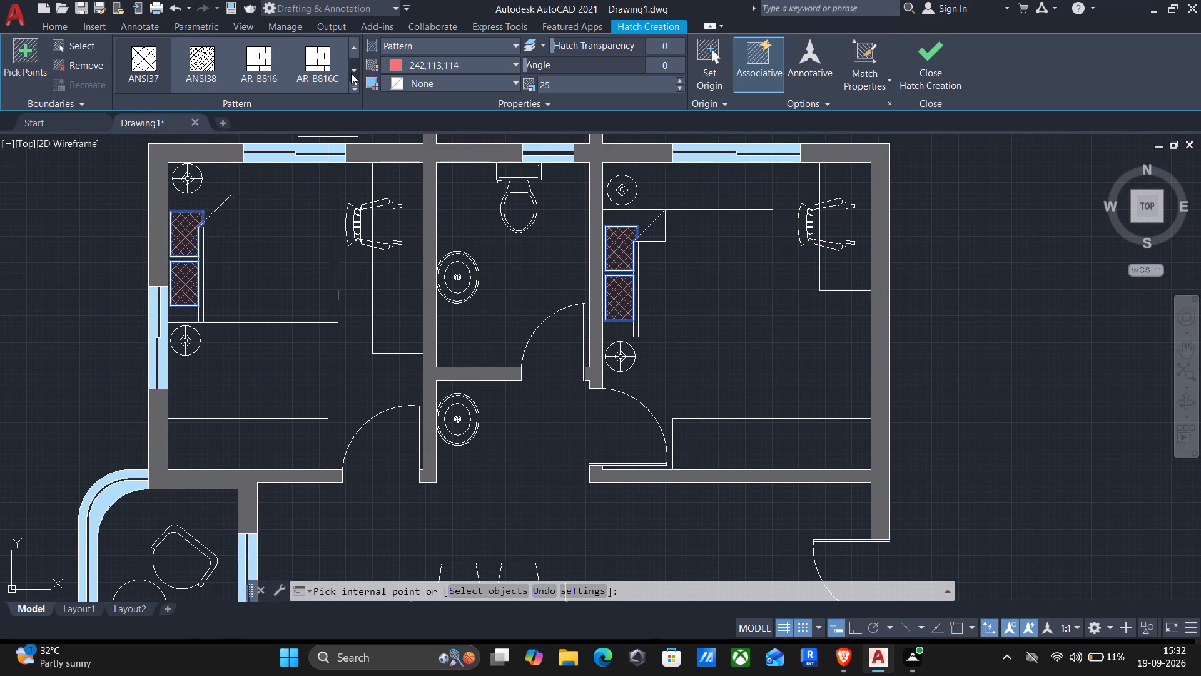
{"action": "key", "text": "Return"}
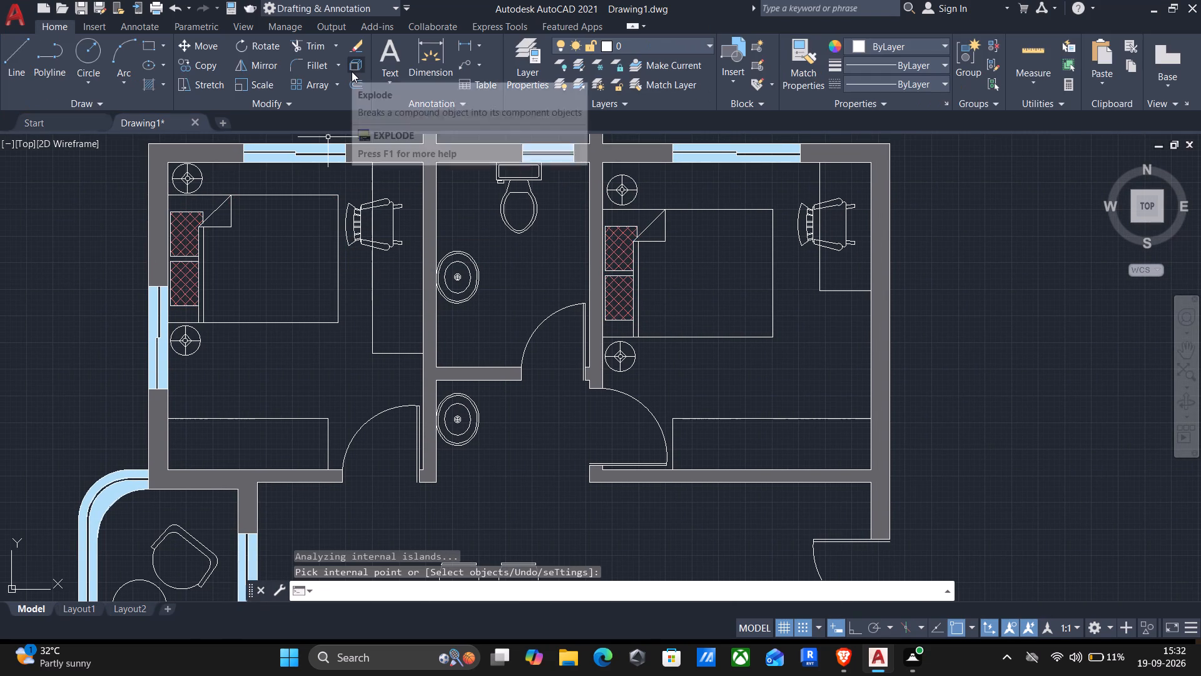
Start a hatch with the CROSS pattern in colour 175,217,170 and fill the blankets of the northeast and northwest beds.
{"action": "key", "text": "h"}
{"action": "key", "text": "Return"}
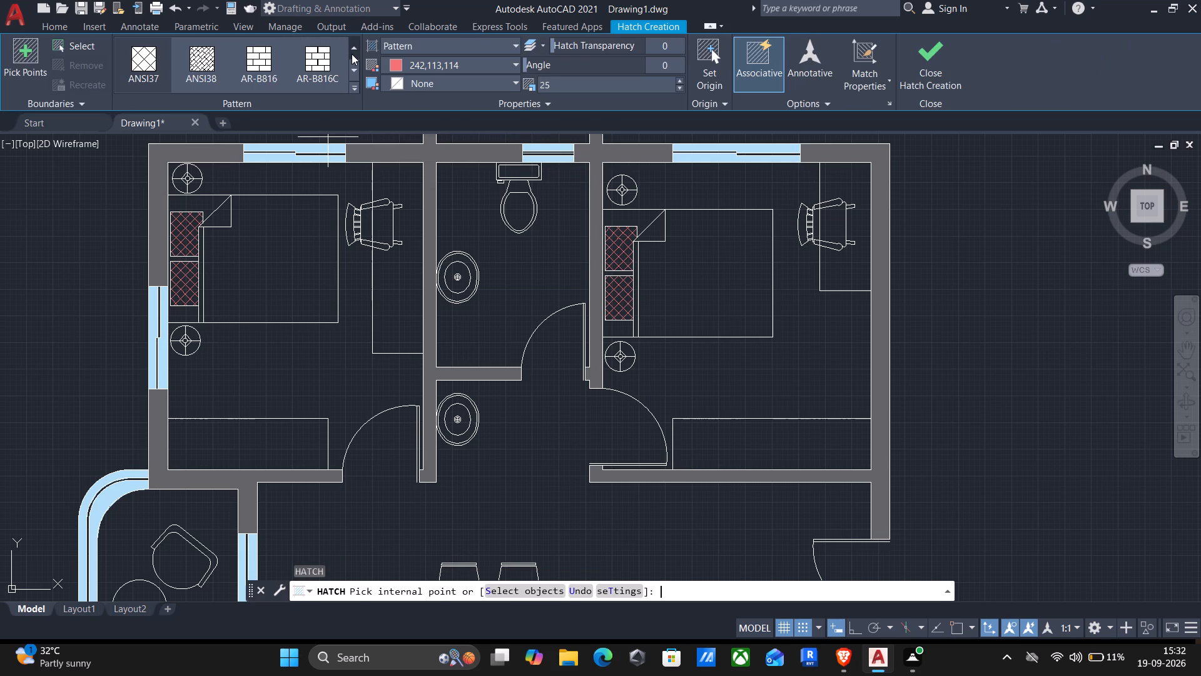
{"action": "left_click", "coordinate": [352, 70]}
{"action": "left_click", "coordinate": [352, 71]}
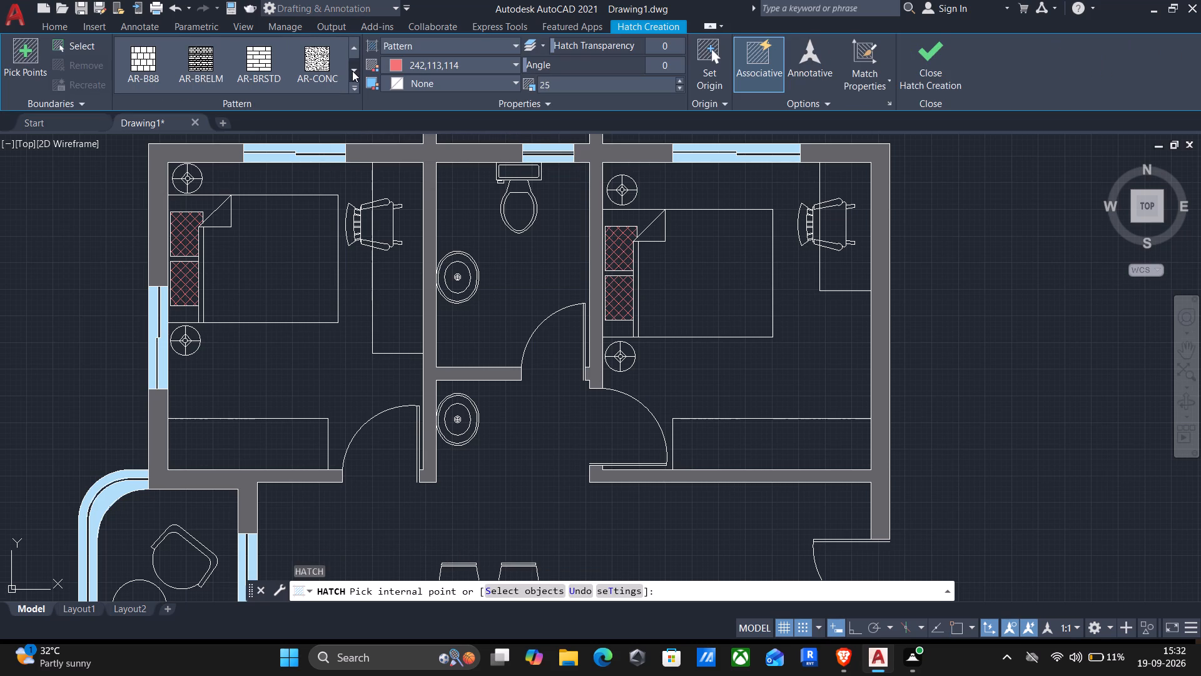
{"action": "left_click", "coordinate": [352, 71]}
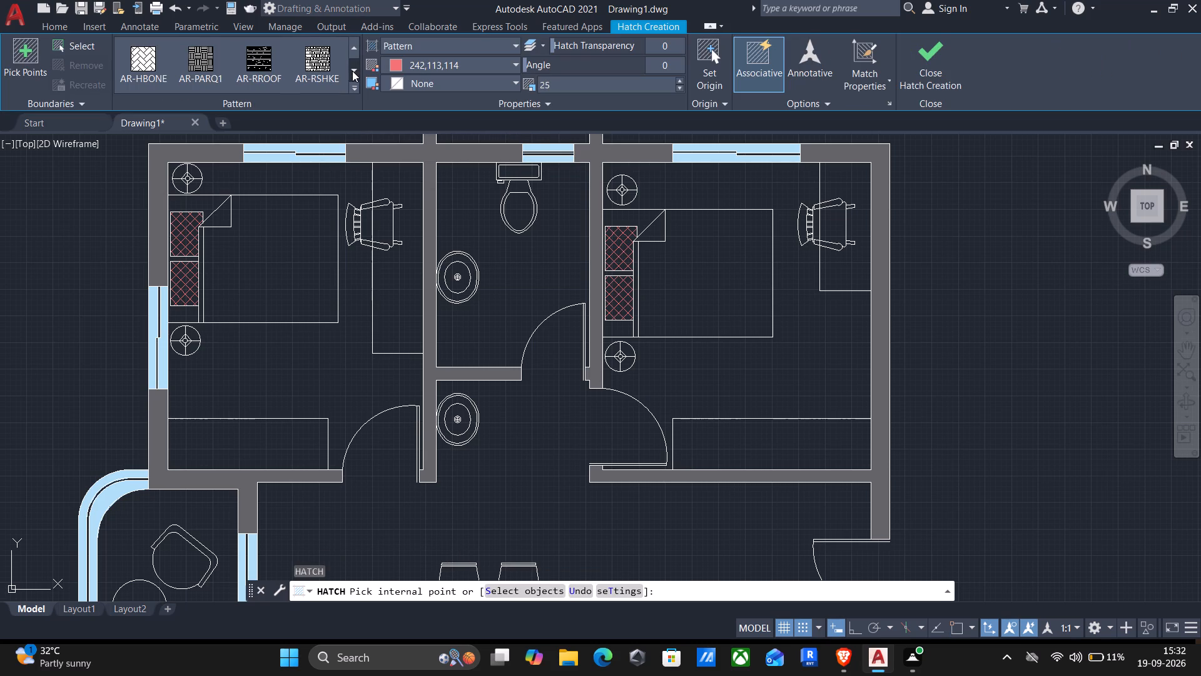
{"action": "left_click", "coordinate": [352, 71]}
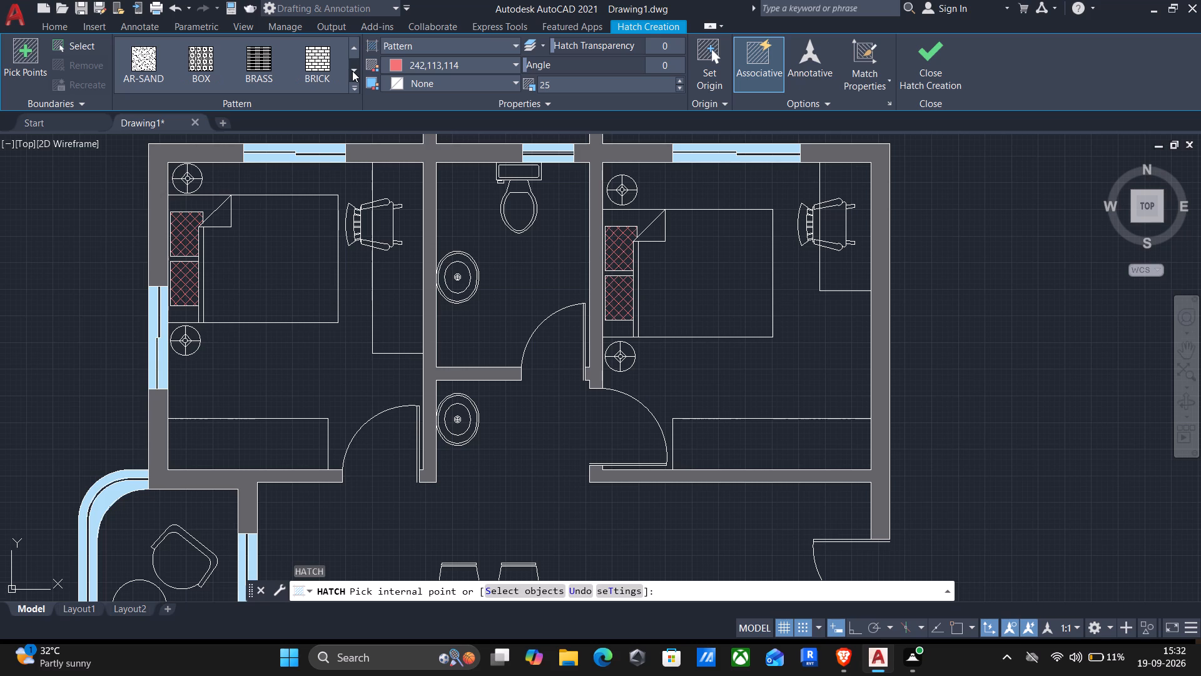
{"action": "left_click", "coordinate": [352, 71]}
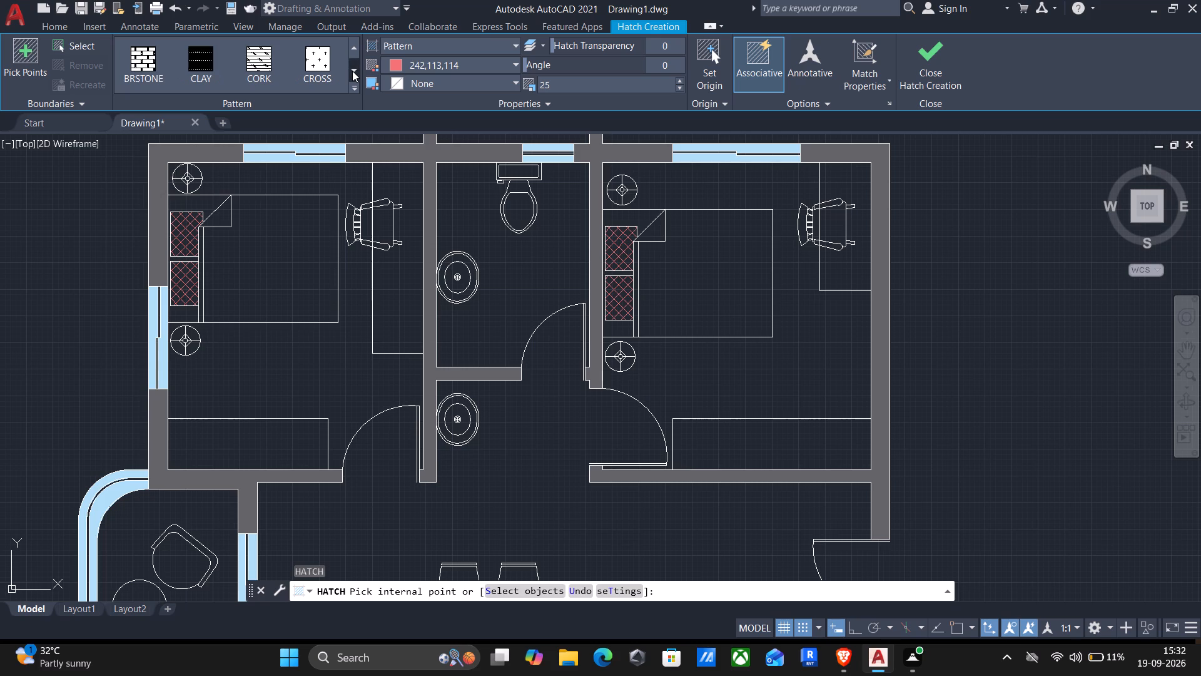
{"action": "left_click", "coordinate": [314, 63]}
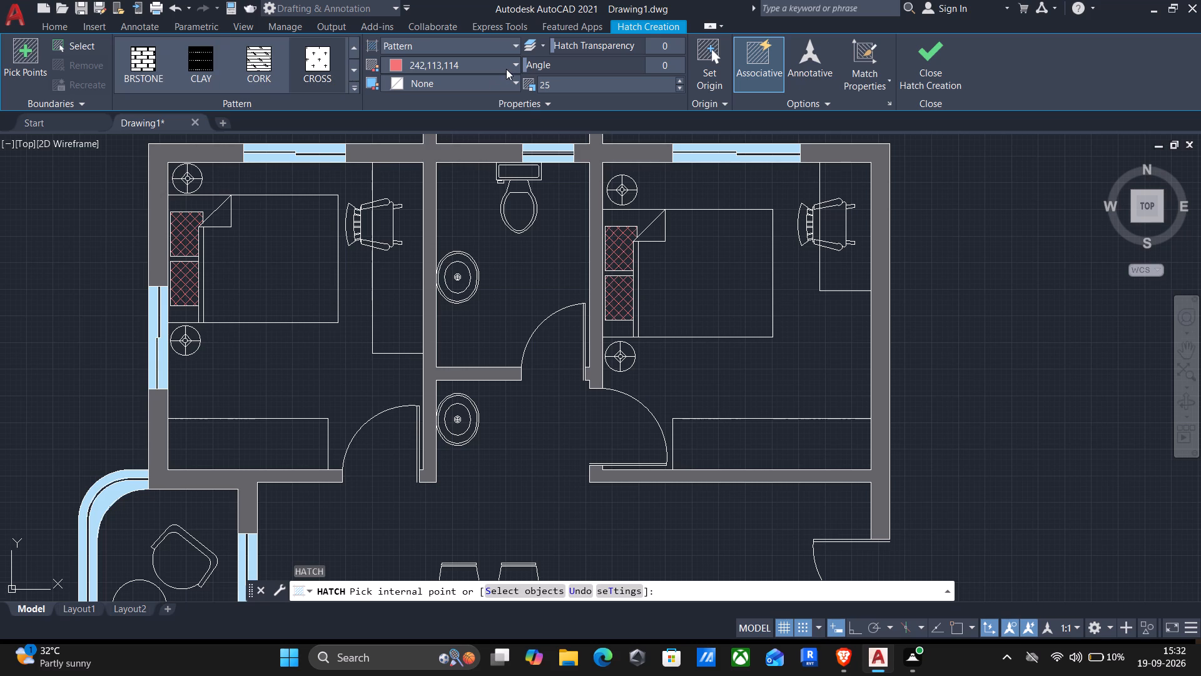
{"action": "left_click", "coordinate": [506, 68]}
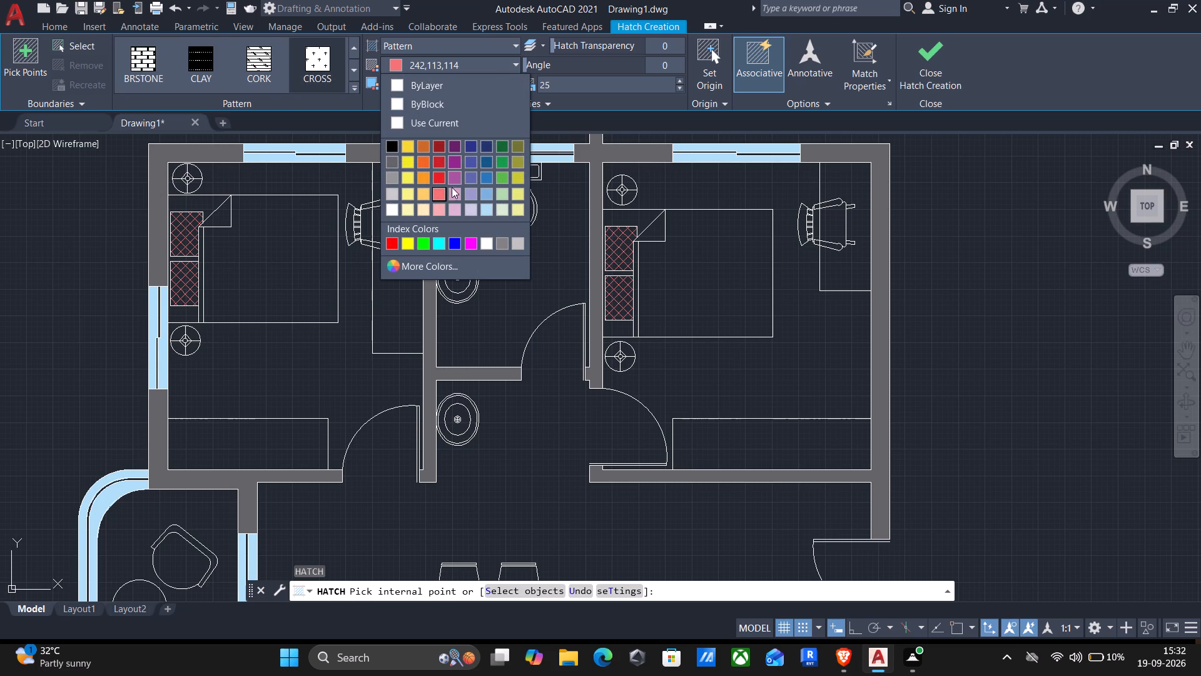
{"action": "left_click", "coordinate": [502, 193]}
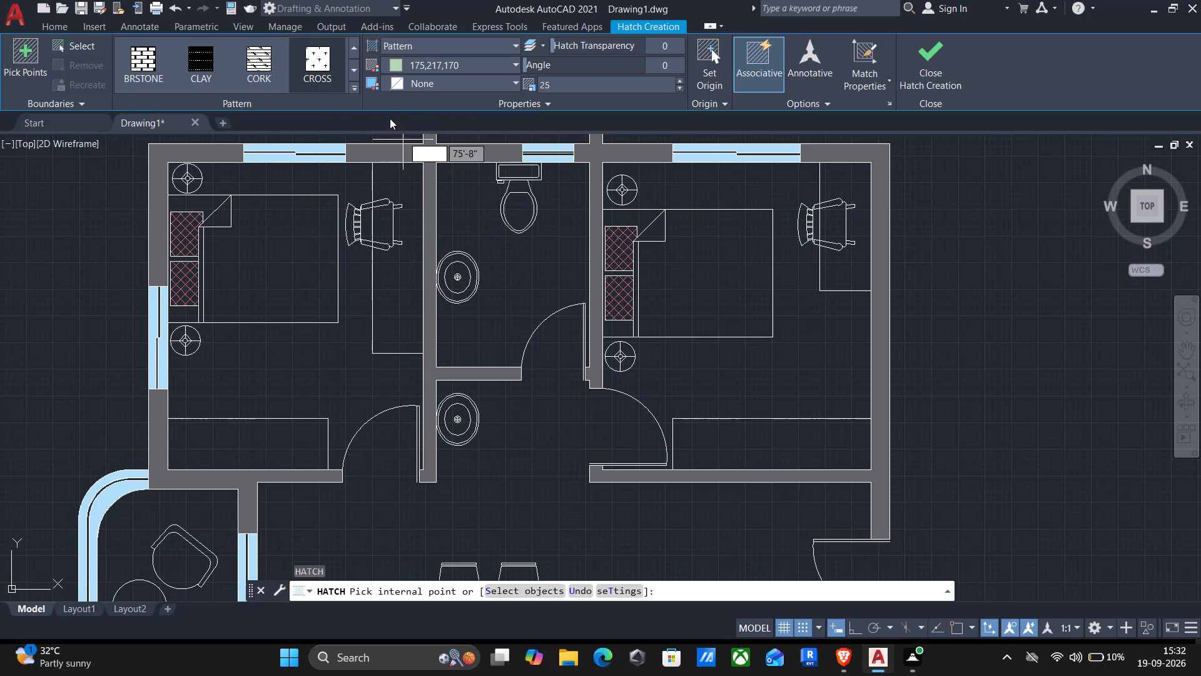
{"action": "left_click", "coordinate": [706, 297]}
{"action": "left_click", "coordinate": [297, 276]}
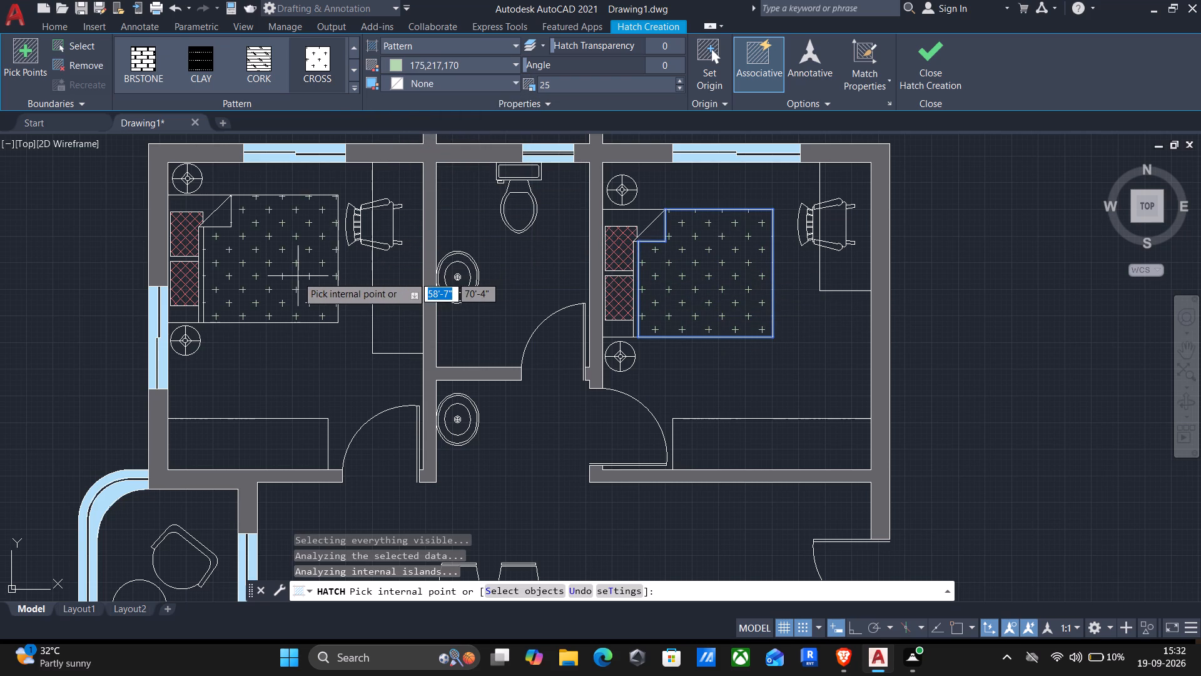
Add the folded blanket corners and the mattress areas around the pillows of both northern beds to the hatch.
{"action": "left_click", "coordinate": [223, 218]}
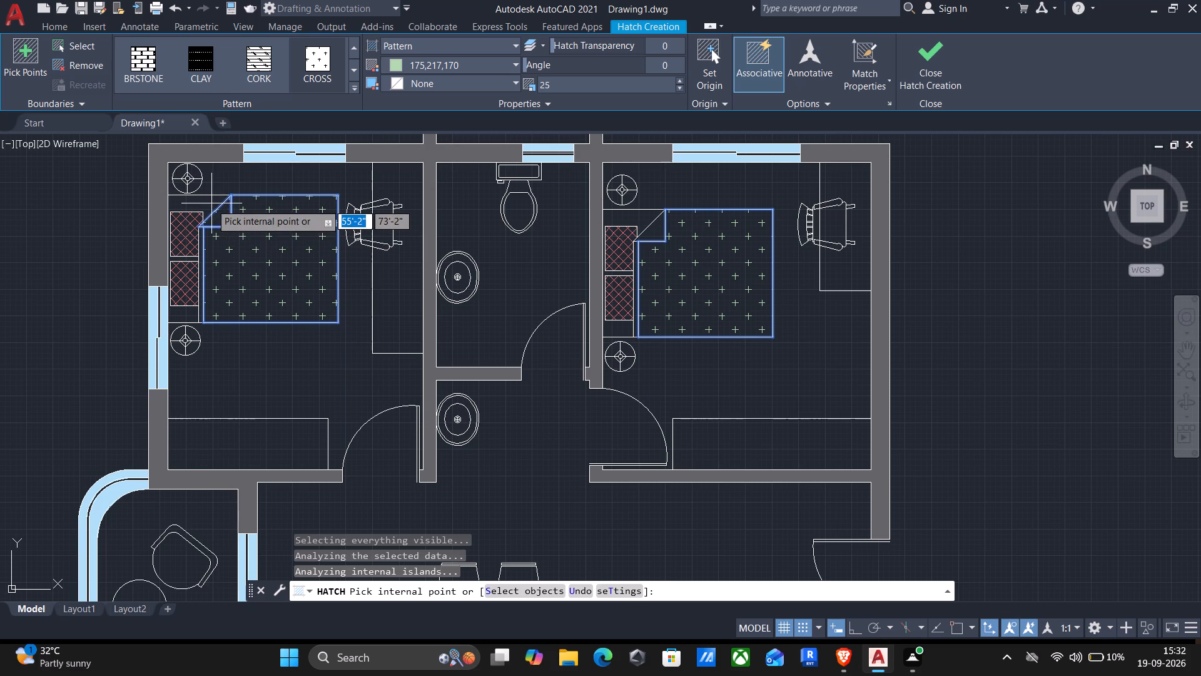
{"action": "left_click", "coordinate": [211, 203]}
{"action": "left_click", "coordinate": [659, 235]}
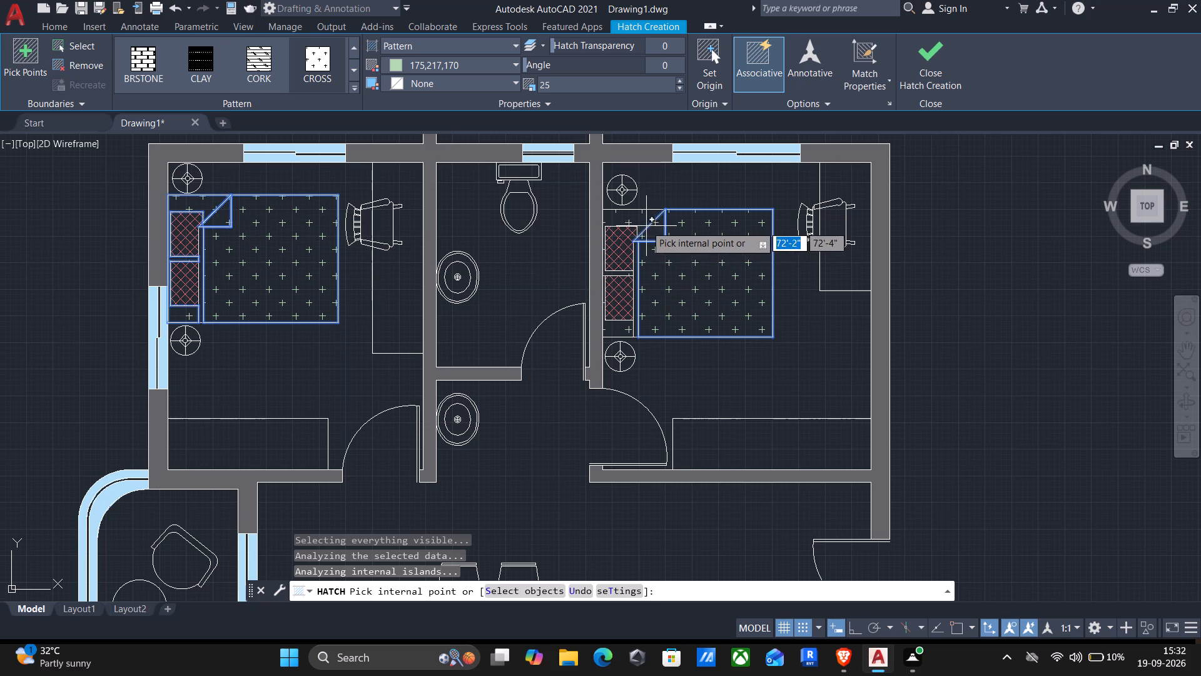
{"action": "left_click", "coordinate": [641, 222]}
Fill the southwest bedroom's bed with the same hatch, covering the blanket, its folded corner and the mattress area around the pillows.
{"action": "scroll", "coordinate": [640, 247], "scroll_direction": "down", "scroll_amount": 2}
{"action": "middle_click_drag", "start_coordinate": [602, 337], "coordinate": [632, 291]}
{"action": "middle_click_drag", "start_coordinate": [525, 376], "coordinate": [527, 373]}
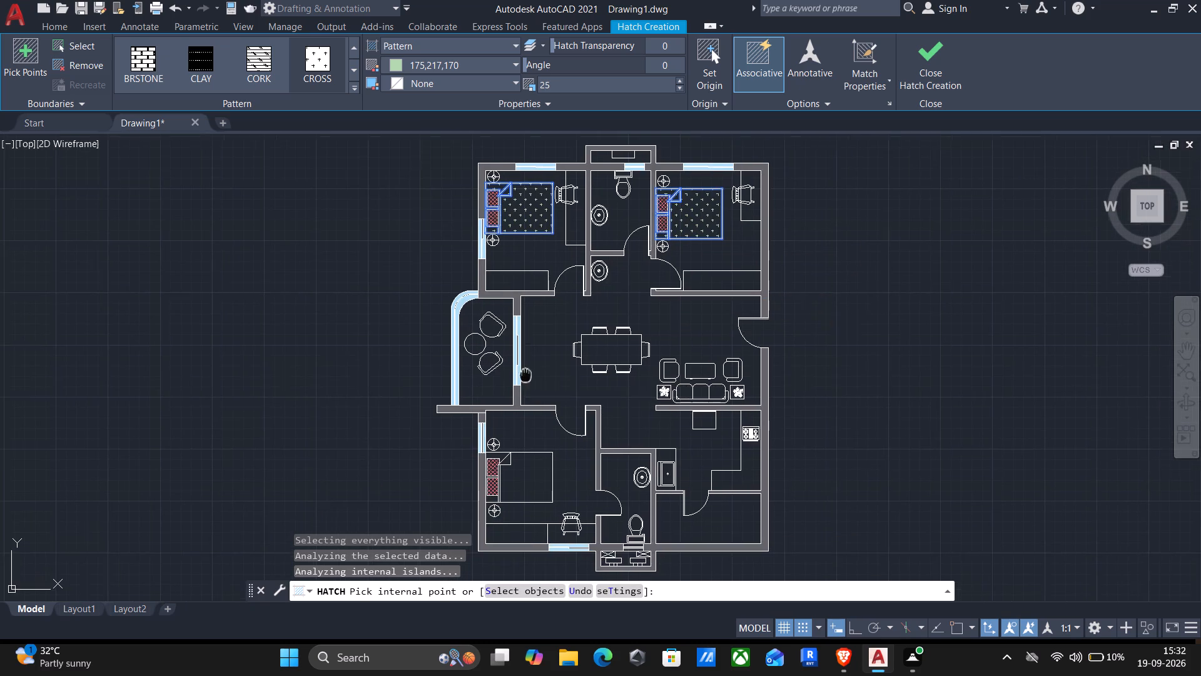
{"action": "middle_click_drag", "start_coordinate": [527, 373], "coordinate": [577, 304]}
{"action": "scroll", "coordinate": [568, 412], "scroll_direction": "up", "scroll_amount": 2}
{"action": "left_click", "coordinate": [568, 413]}
{"action": "left_click", "coordinate": [537, 367]}
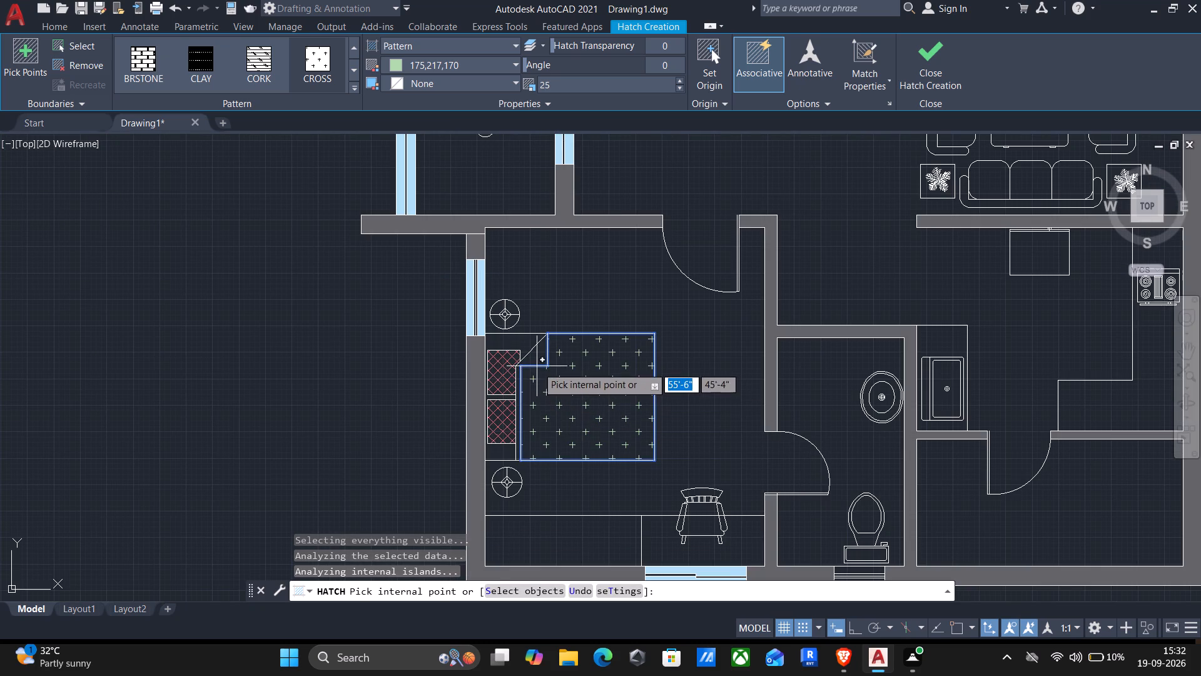
{"action": "left_click", "coordinate": [521, 346]}
{"action": "left_click", "coordinate": [538, 348]}
Fill the living room's two armchair seats, coffee table and three sofa cushions with the same CROSS hatch and finish it.
{"action": "scroll", "coordinate": [548, 357], "scroll_direction": "down", "scroll_amount": 3}
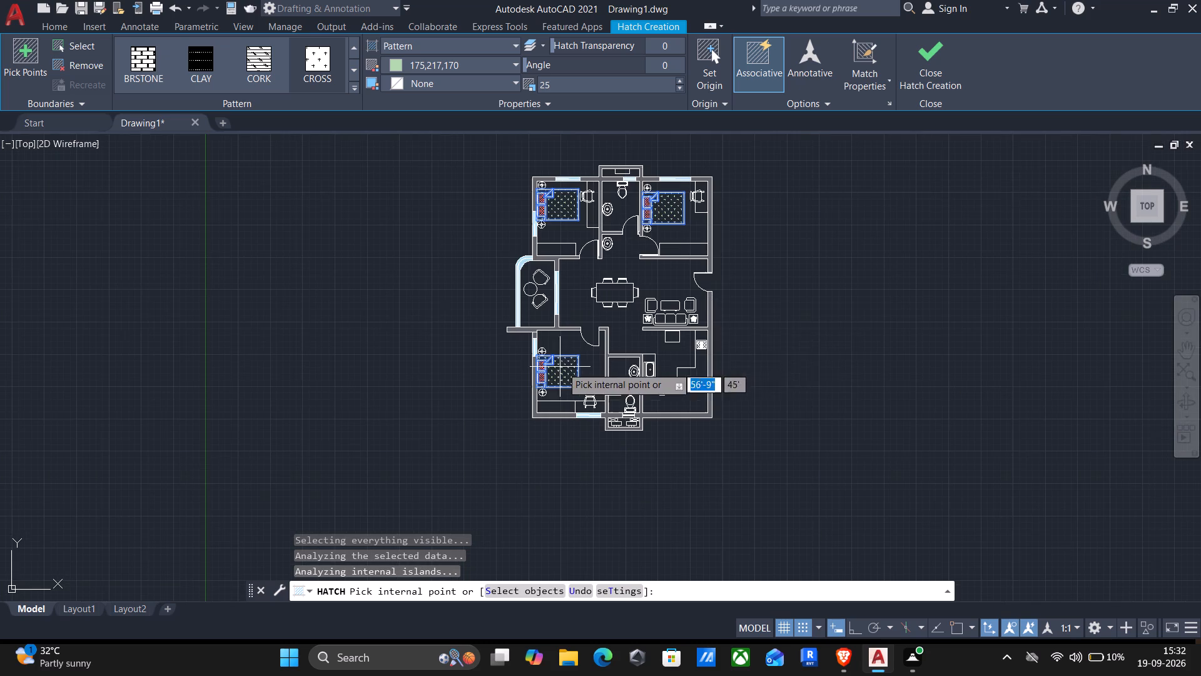
{"action": "scroll", "coordinate": [634, 297], "scroll_direction": "up", "scroll_amount": 3}
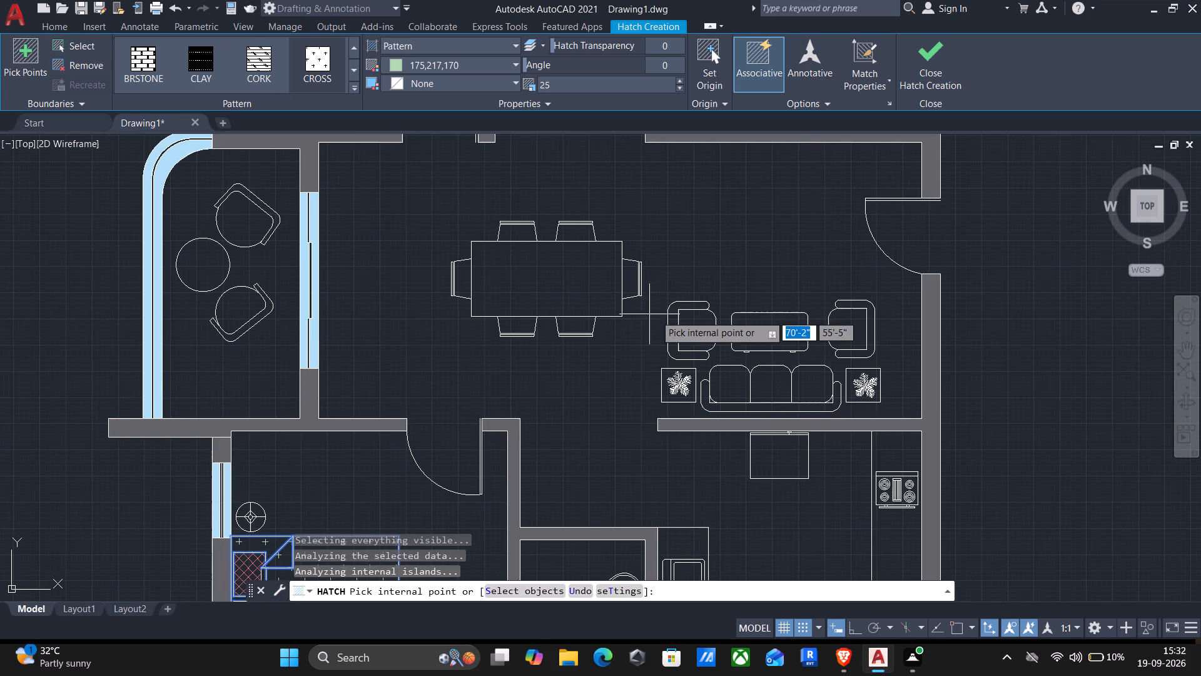
{"action": "scroll", "coordinate": [687, 324], "scroll_direction": "up", "scroll_amount": 2}
{"action": "left_click", "coordinate": [691, 325]}
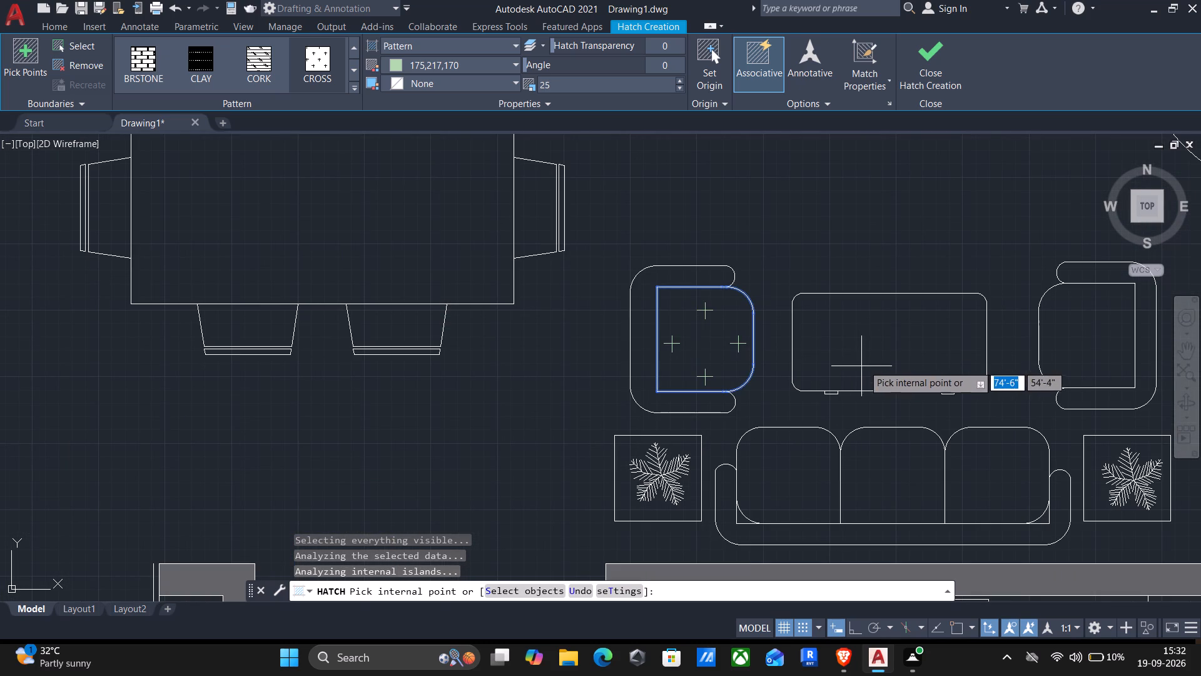
{"action": "left_click", "coordinate": [868, 355]}
{"action": "scroll", "coordinate": [886, 361], "scroll_direction": "down", "scroll_amount": 1}
{"action": "left_click", "coordinate": [1022, 354]}
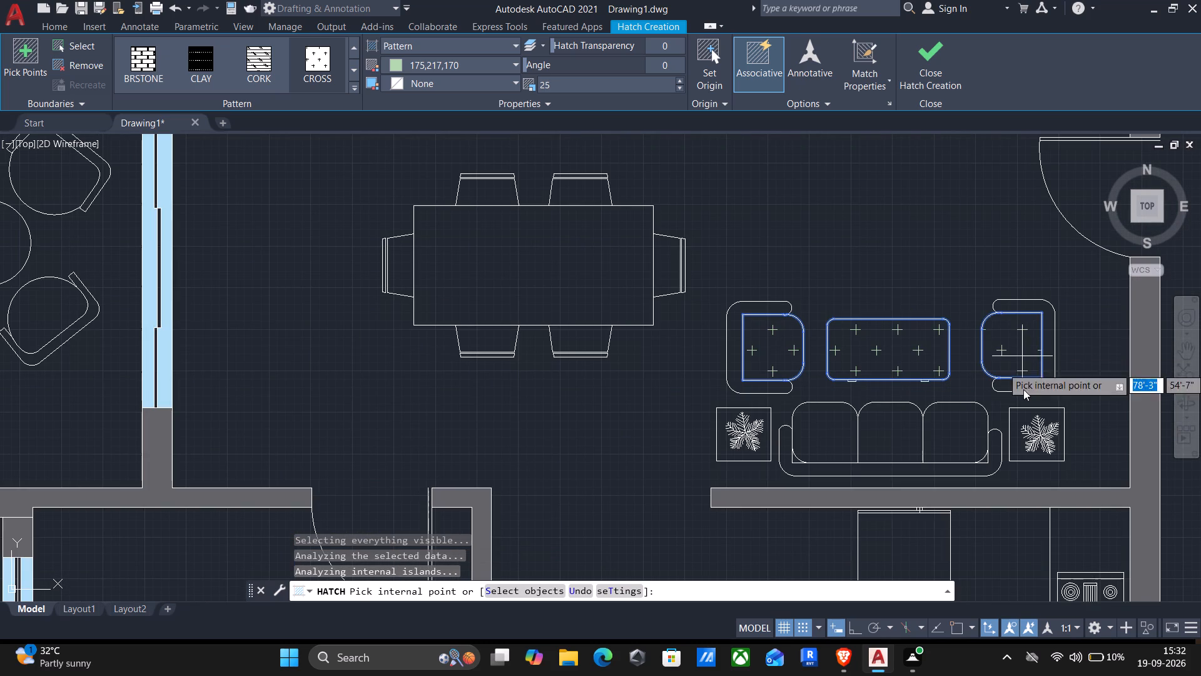
{"action": "left_click", "coordinate": [955, 433]}
{"action": "left_click", "coordinate": [891, 443]}
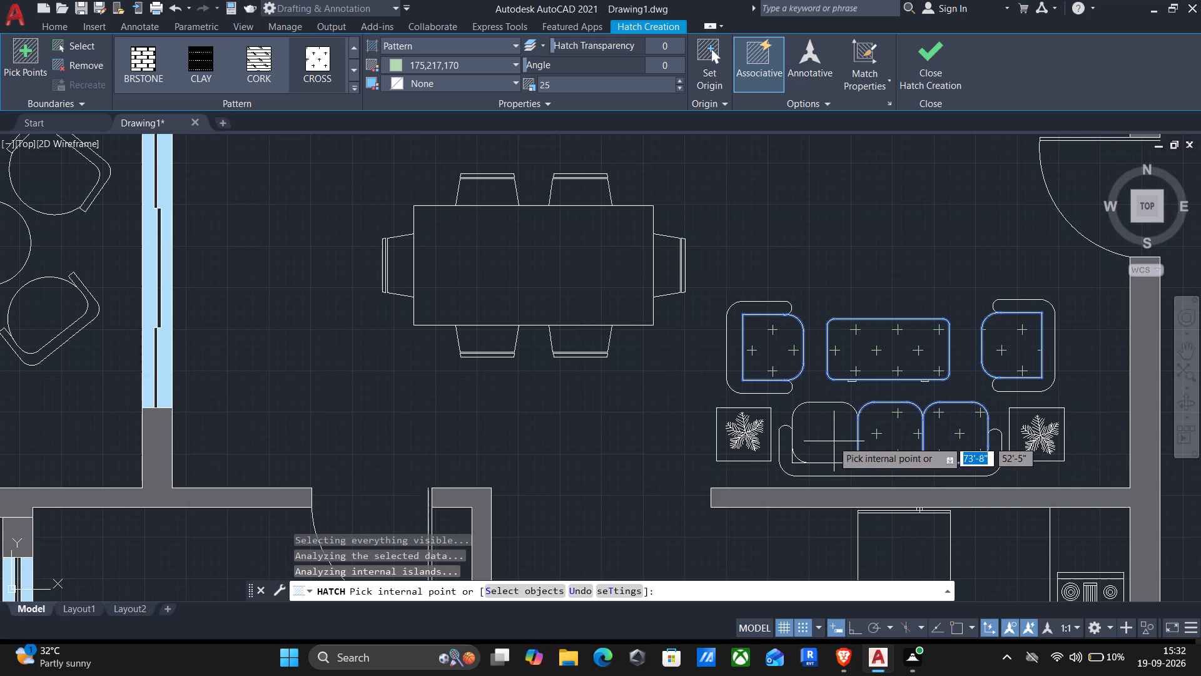
{"action": "left_click", "coordinate": [828, 441]}
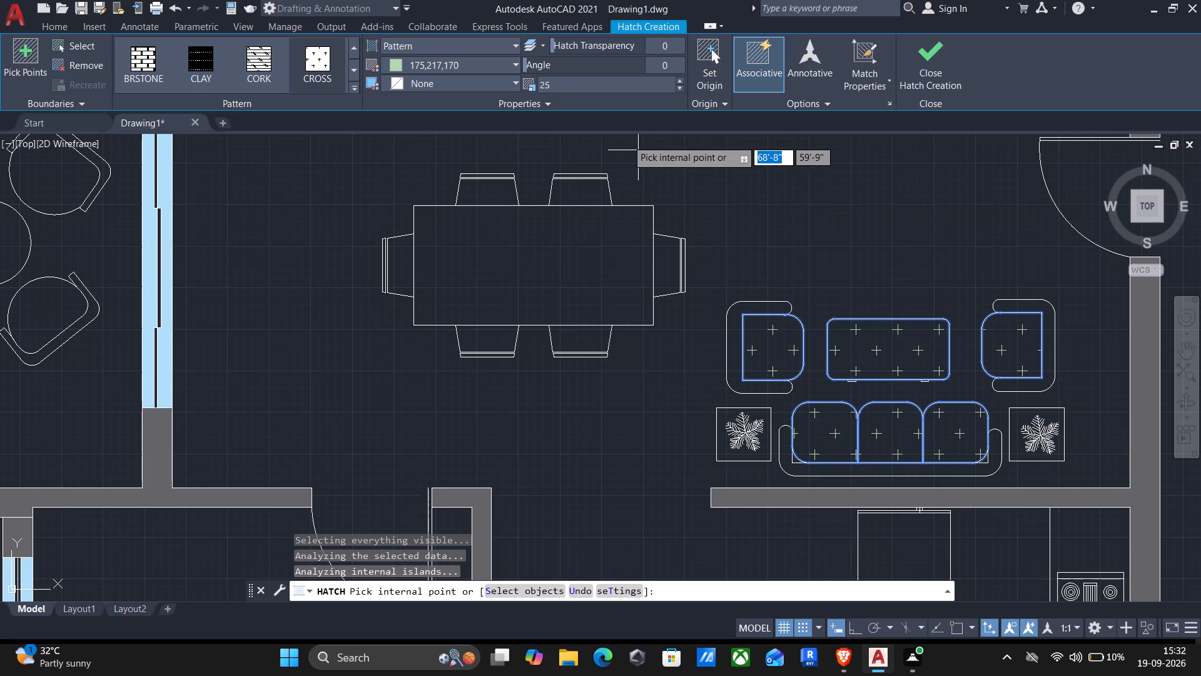
{"action": "key", "text": "Return"}
{"action": "scroll", "coordinate": [776, 279], "scroll_direction": "down", "scroll_amount": 2}
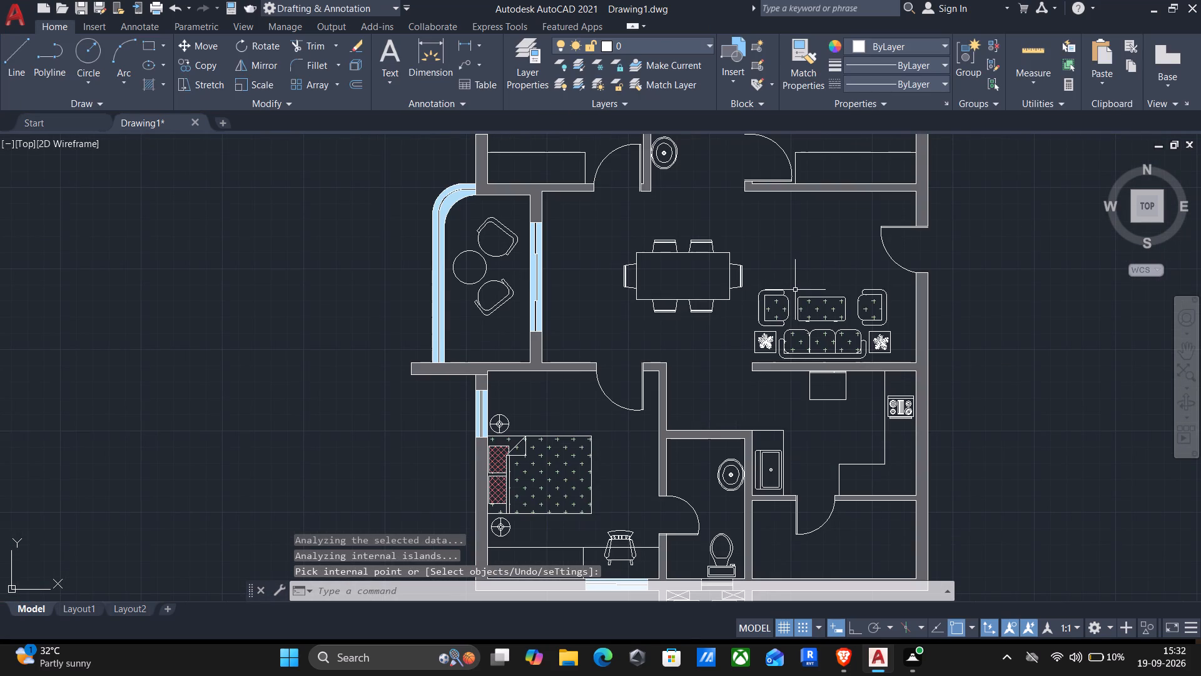
Start a hatch with the CORK pattern in colour 254,234,185 and fill the living room's sofa frame and both armchair frames.
{"action": "key", "text": "h"}
{"action": "key", "text": "Return"}
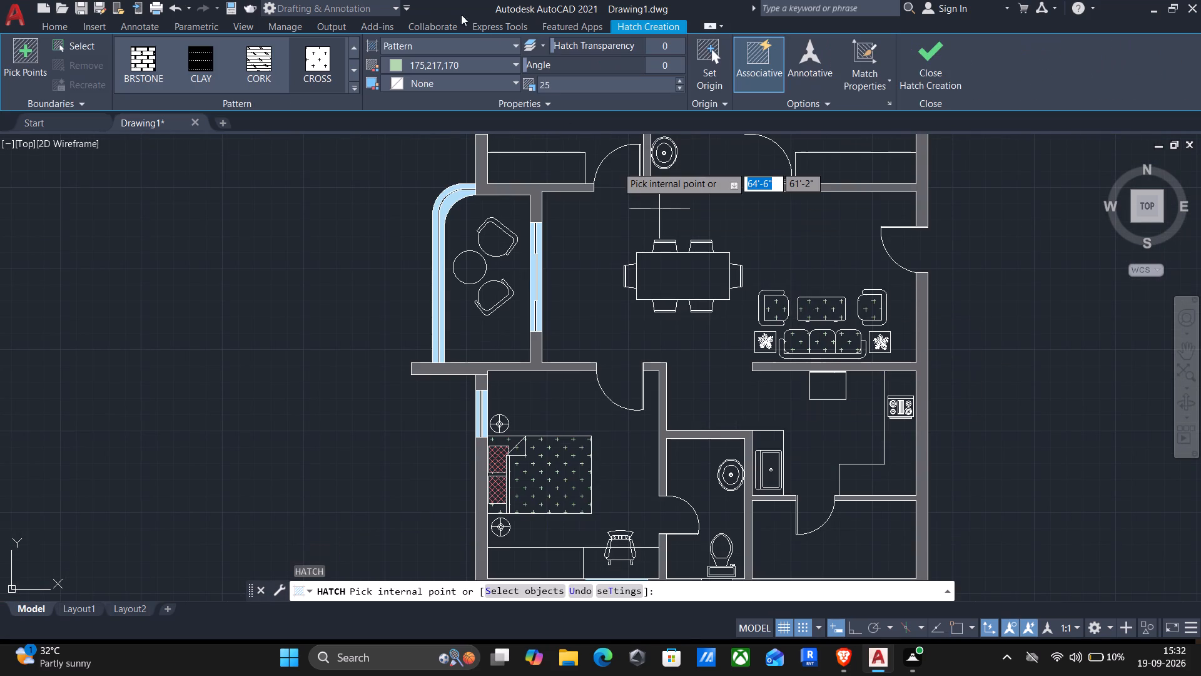
{"action": "left_click", "coordinate": [504, 68]}
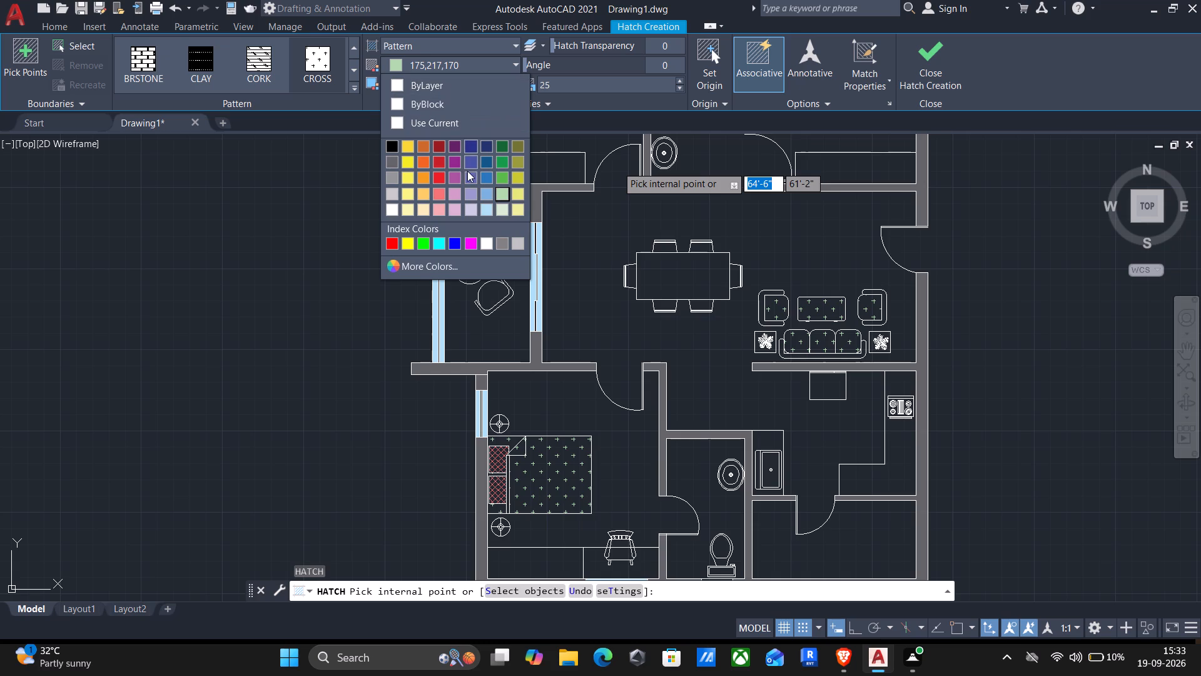
{"action": "left_click", "coordinate": [423, 208]}
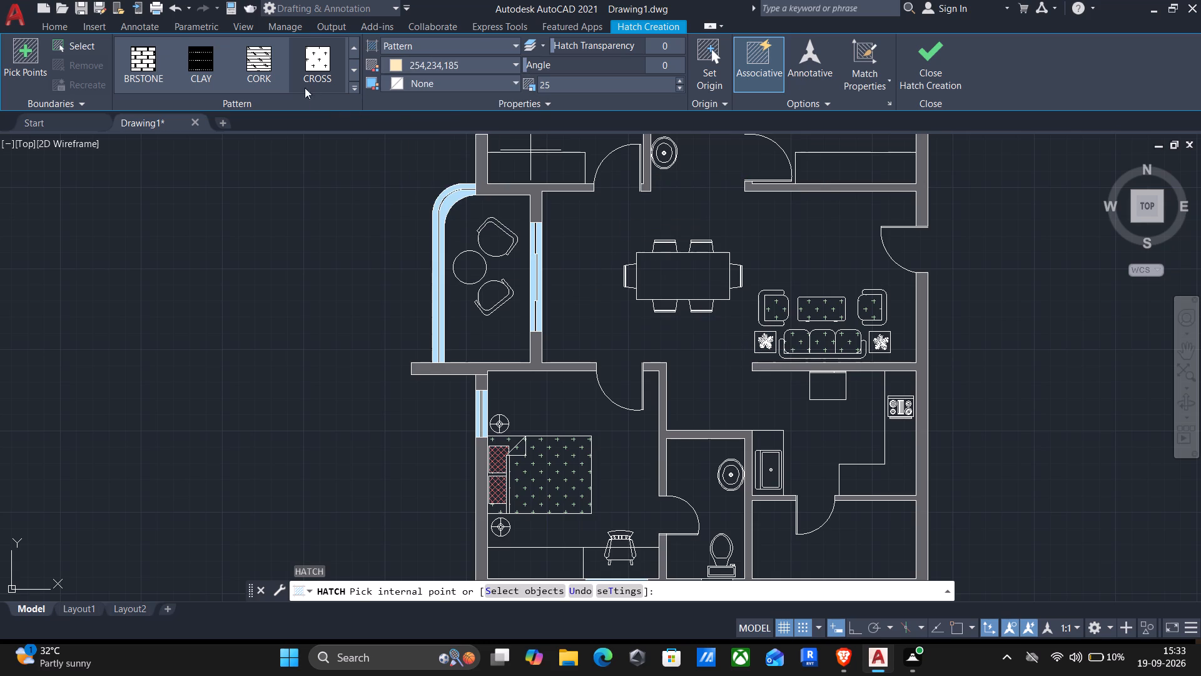
{"action": "left_click", "coordinate": [252, 61]}
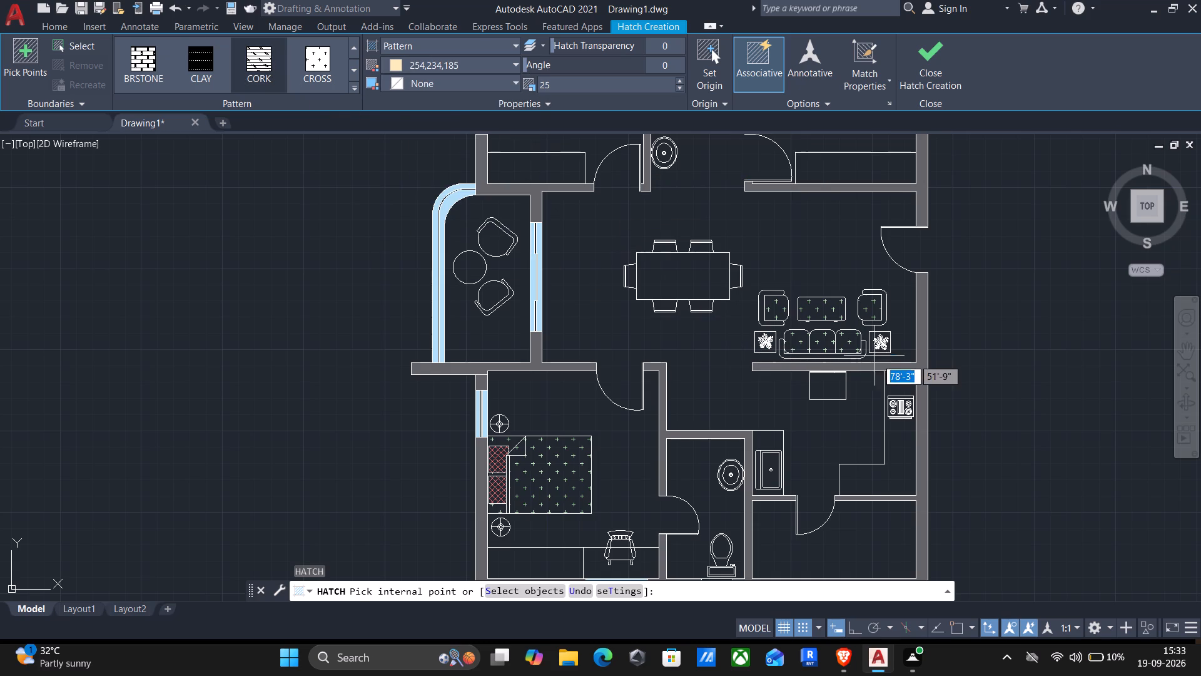
{"action": "scroll", "coordinate": [868, 362], "scroll_direction": "up", "scroll_amount": 3}
{"action": "left_click", "coordinate": [764, 338]}
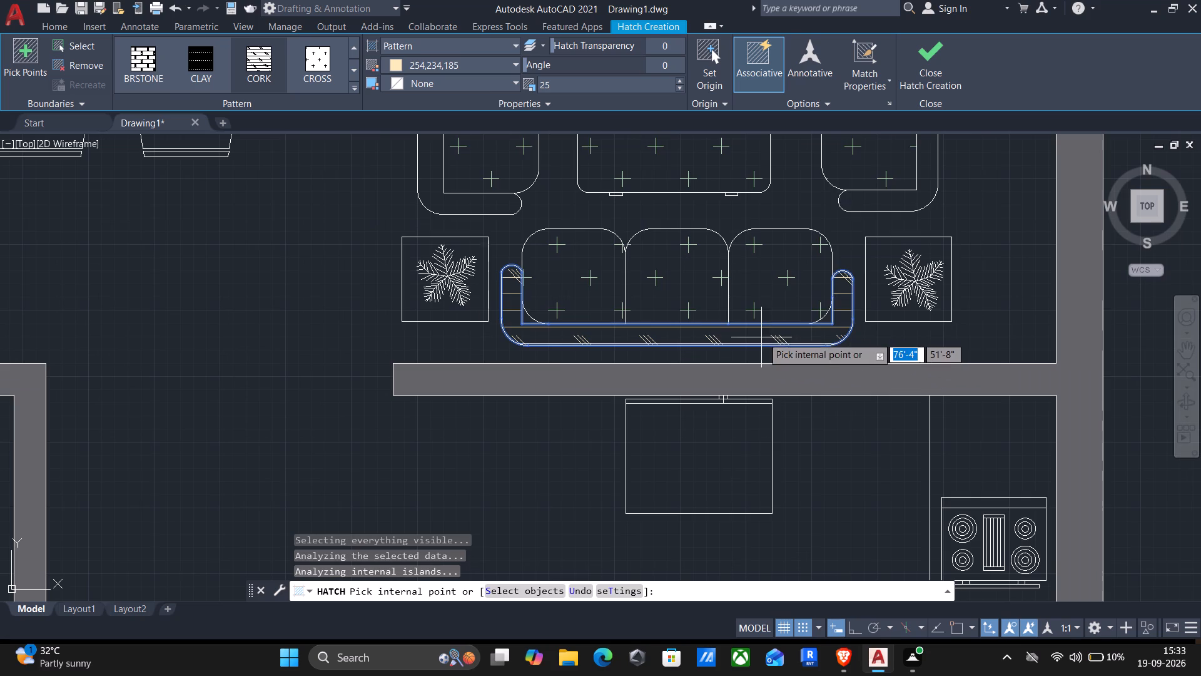
{"action": "scroll", "coordinate": [774, 331], "scroll_direction": "down", "scroll_amount": 1}
{"action": "scroll", "coordinate": [555, 235], "scroll_direction": "up", "scroll_amount": 2}
{"action": "left_click", "coordinate": [555, 232]}
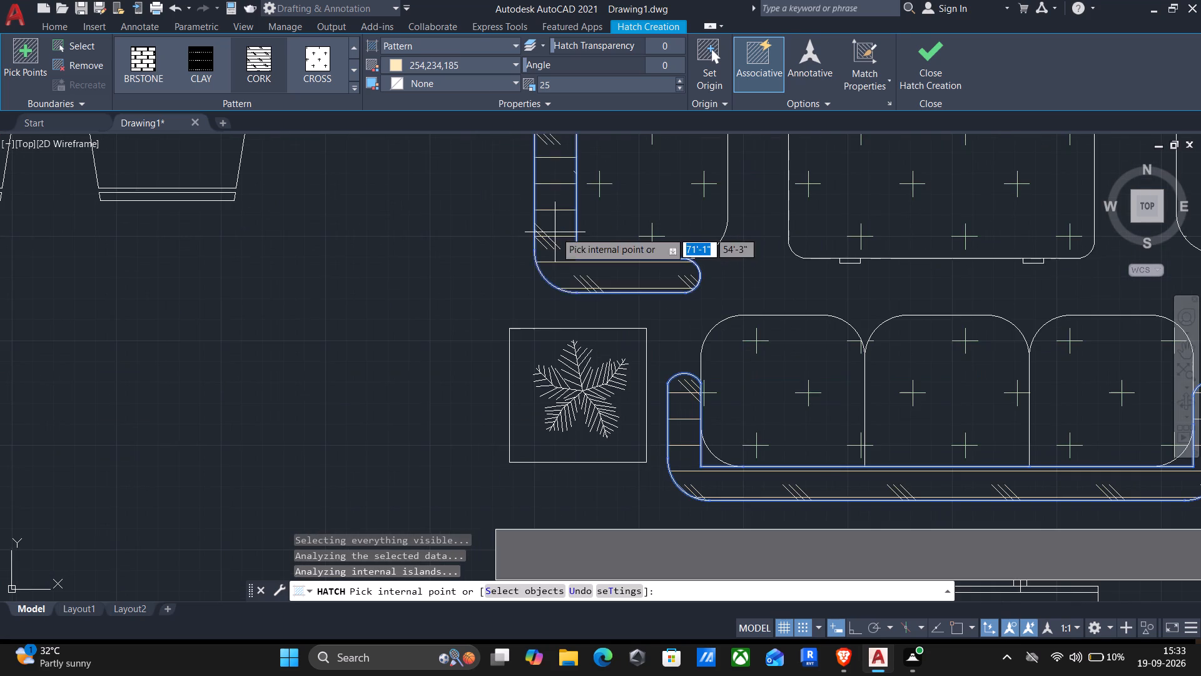
{"action": "scroll", "coordinate": [555, 232], "scroll_direction": "down", "scroll_amount": 2}
{"action": "scroll", "coordinate": [852, 235], "scroll_direction": "up", "scroll_amount": 1}
{"action": "left_click", "coordinate": [870, 227]}
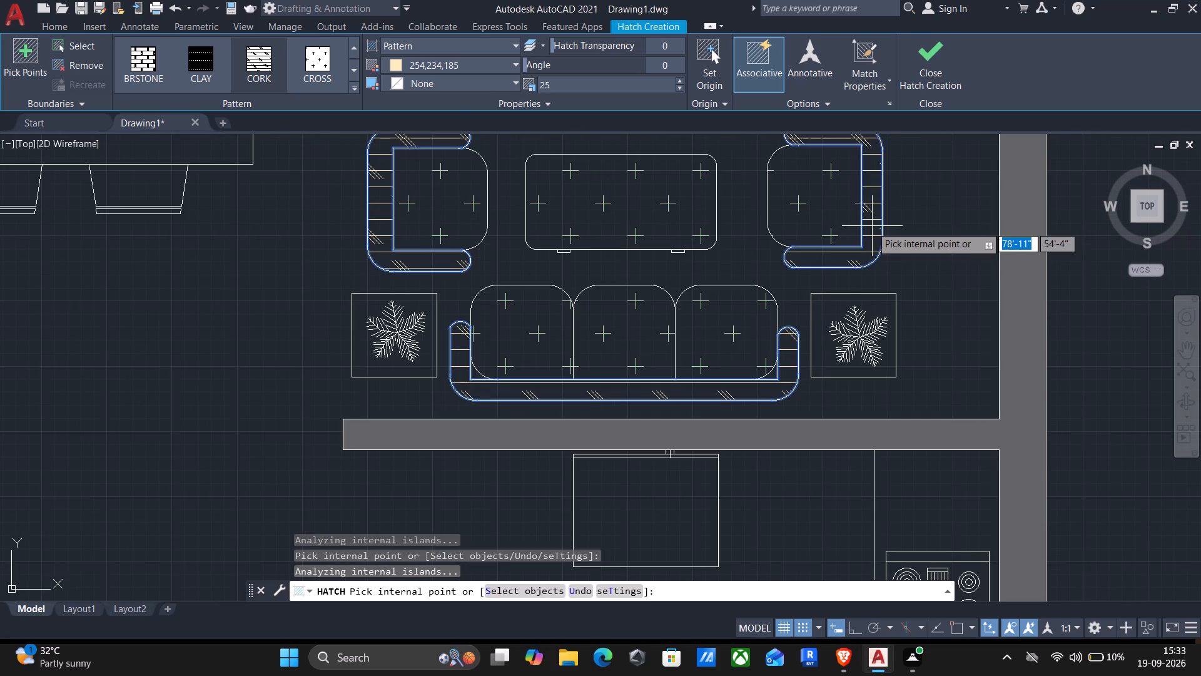
Add the two plant side tables flanking the sofa to the CORK hatch.
{"action": "scroll", "coordinate": [862, 247], "scroll_direction": "down", "scroll_amount": 2}
{"action": "scroll", "coordinate": [856, 283], "scroll_direction": "up", "scroll_amount": 3}
{"action": "left_click", "coordinate": [806, 330]}
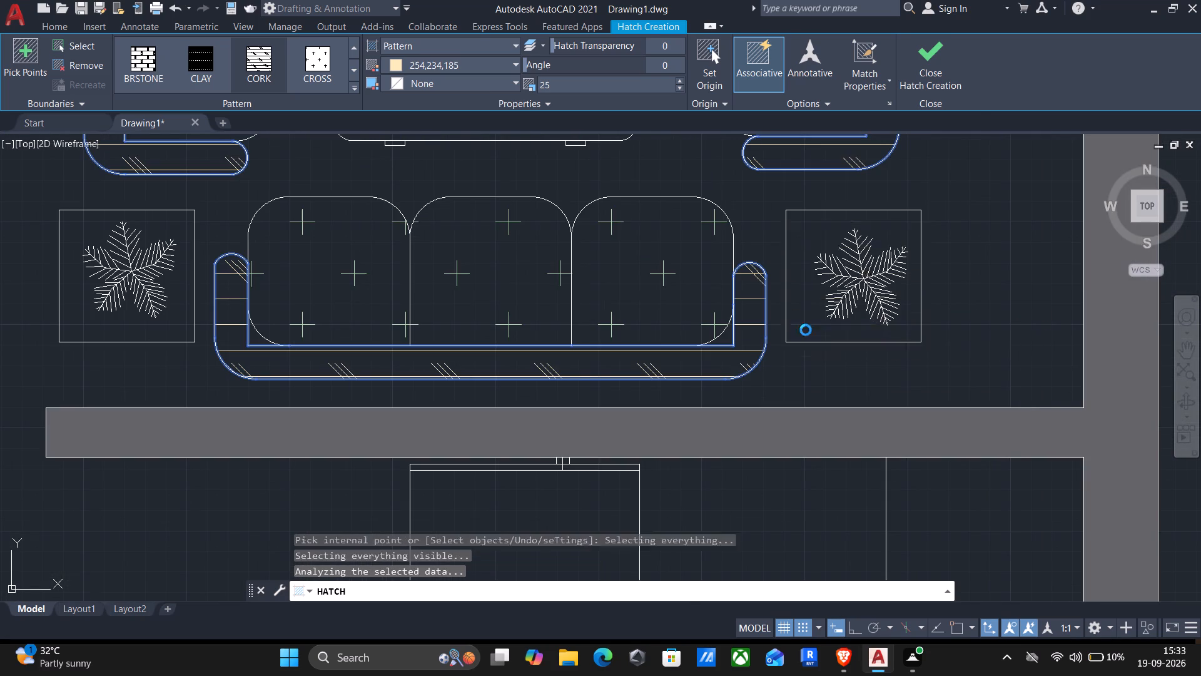
{"action": "left_click", "coordinate": [170, 329]}
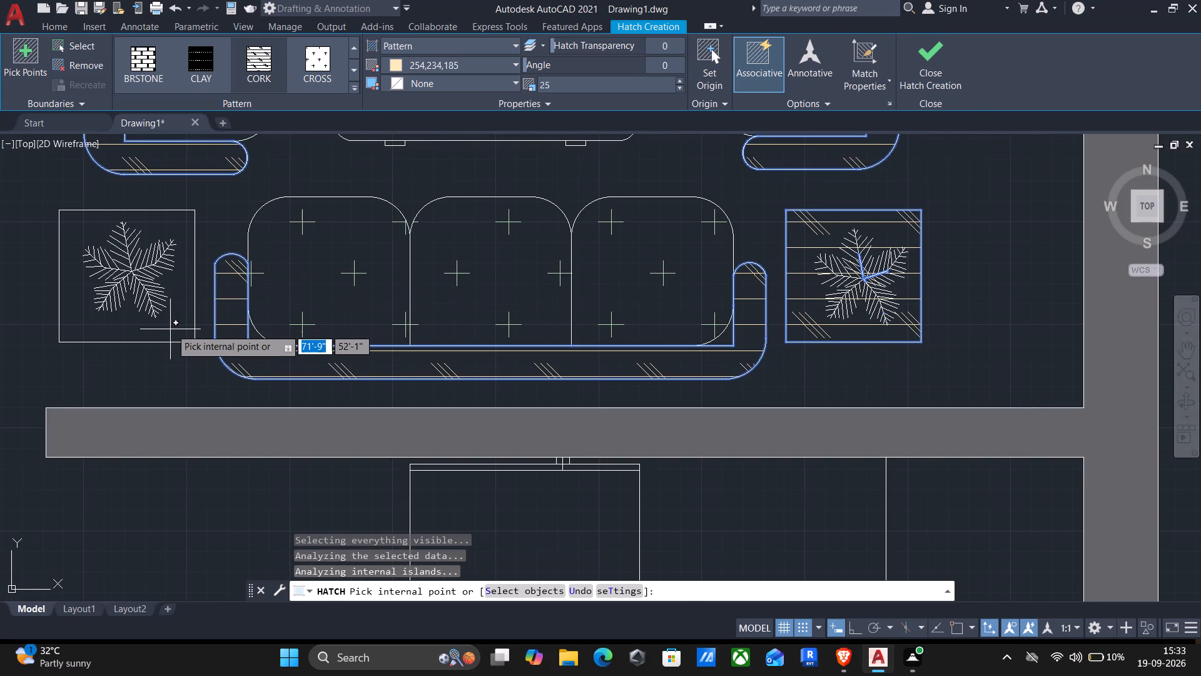
Fill the seat and backrest of the balcony's southern chair with the same CORK hatch.
{"action": "scroll", "coordinate": [170, 329], "scroll_direction": "down", "scroll_amount": 3}
{"action": "middle_click_drag", "start_coordinate": [268, 284], "coordinate": [544, 210]}
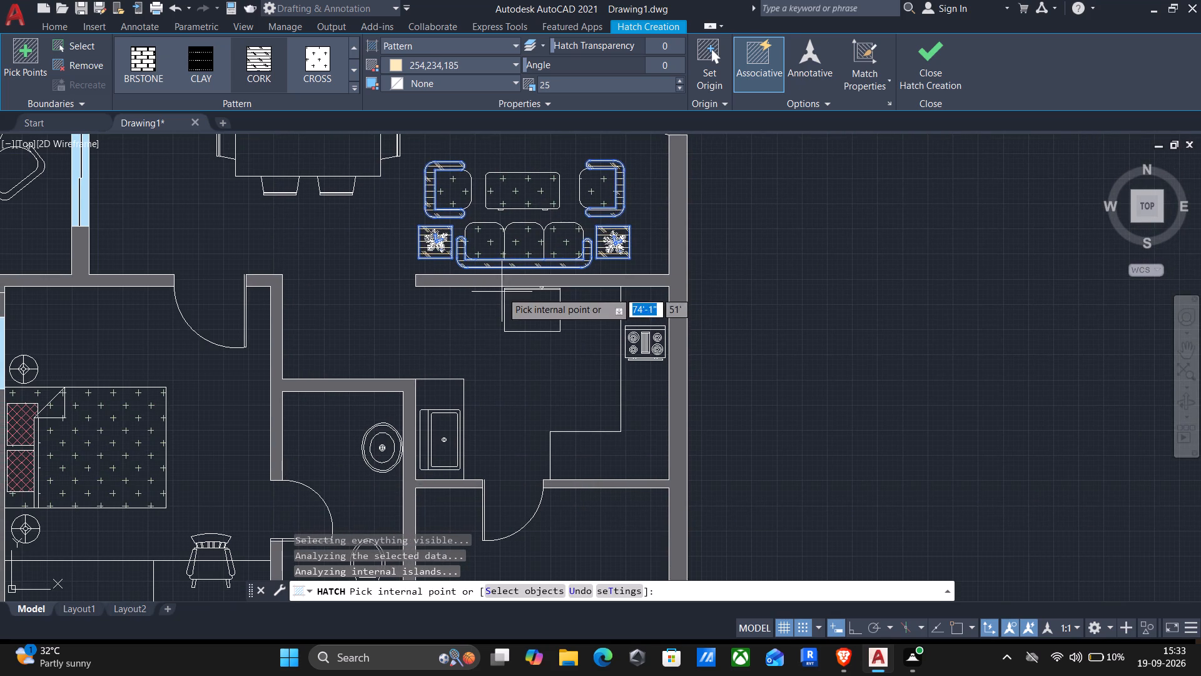
{"action": "scroll", "coordinate": [378, 349], "scroll_direction": "up", "scroll_amount": 1}
{"action": "middle_click_drag", "start_coordinate": [378, 350], "coordinate": [689, 324]}
{"action": "scroll", "coordinate": [494, 283], "scroll_direction": "down", "scroll_amount": 2}
{"action": "middle_click_drag", "start_coordinate": [445, 267], "coordinate": [560, 371]}
{"action": "scroll", "coordinate": [428, 272], "scroll_direction": "up", "scroll_amount": 3}
{"action": "left_click", "coordinate": [517, 323]}
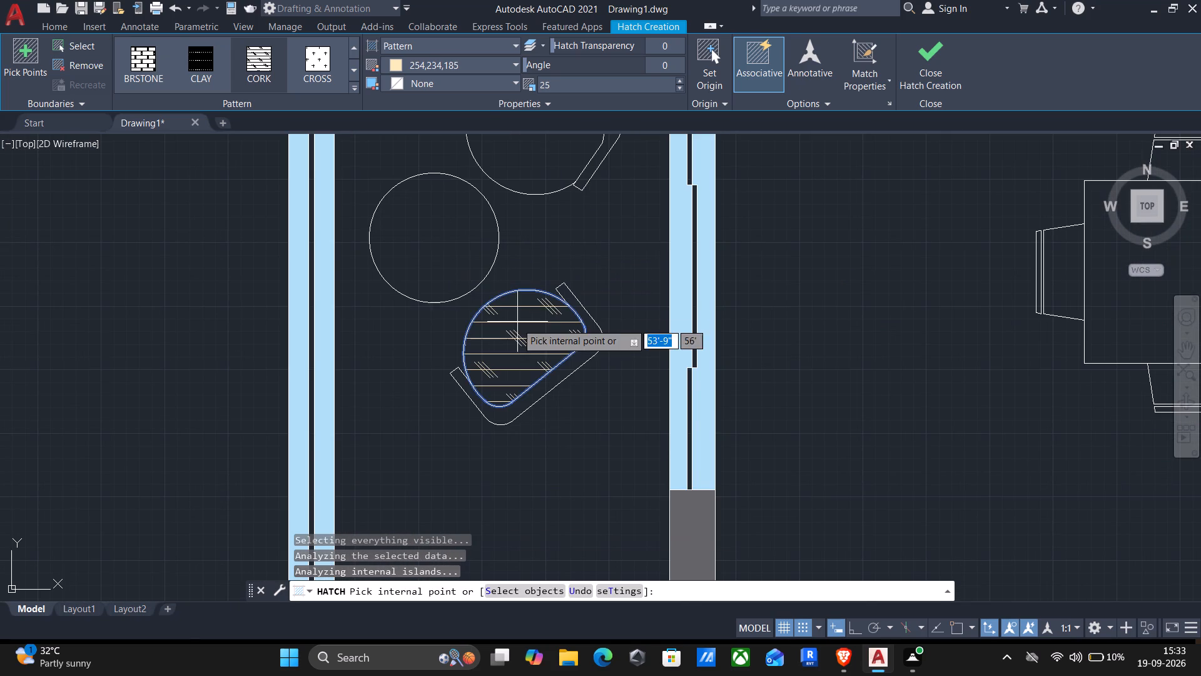
{"action": "left_click", "coordinate": [572, 369]}
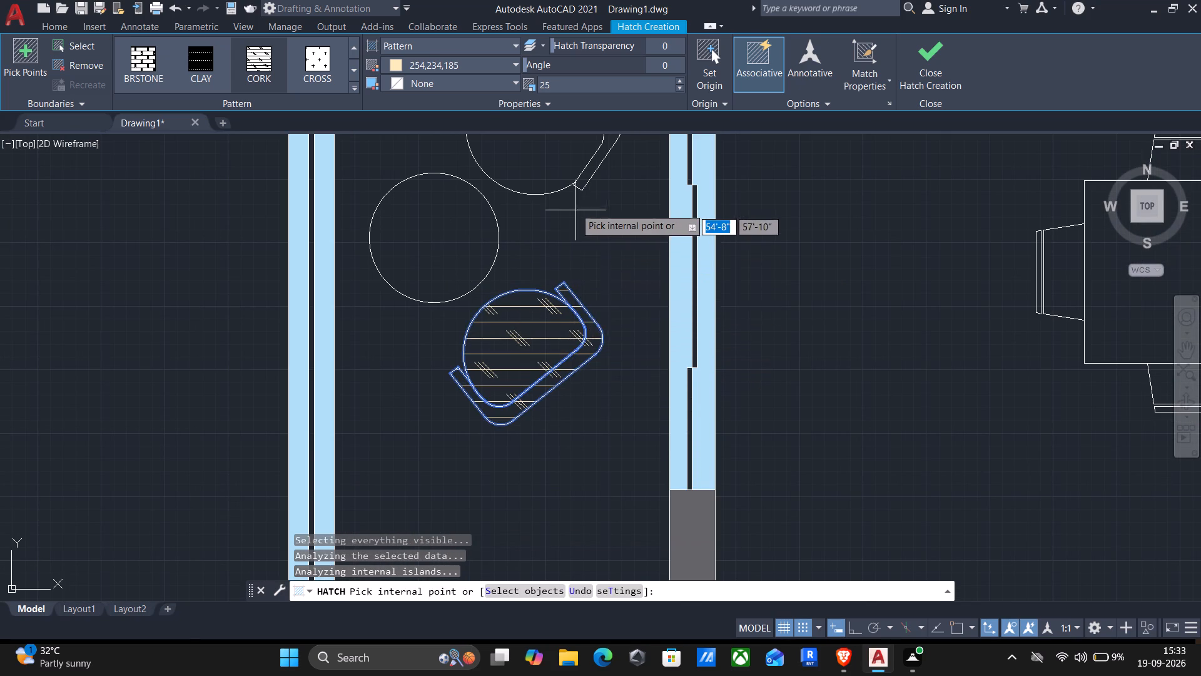
Add the seat and backrest of the balcony's northern chair and the round table to the hatch and finish it.
{"action": "scroll", "coordinate": [572, 199], "scroll_direction": "down", "scroll_amount": 1}
{"action": "middle_click_drag", "start_coordinate": [568, 214], "coordinate": [567, 339]}
{"action": "left_click", "coordinate": [564, 271]}
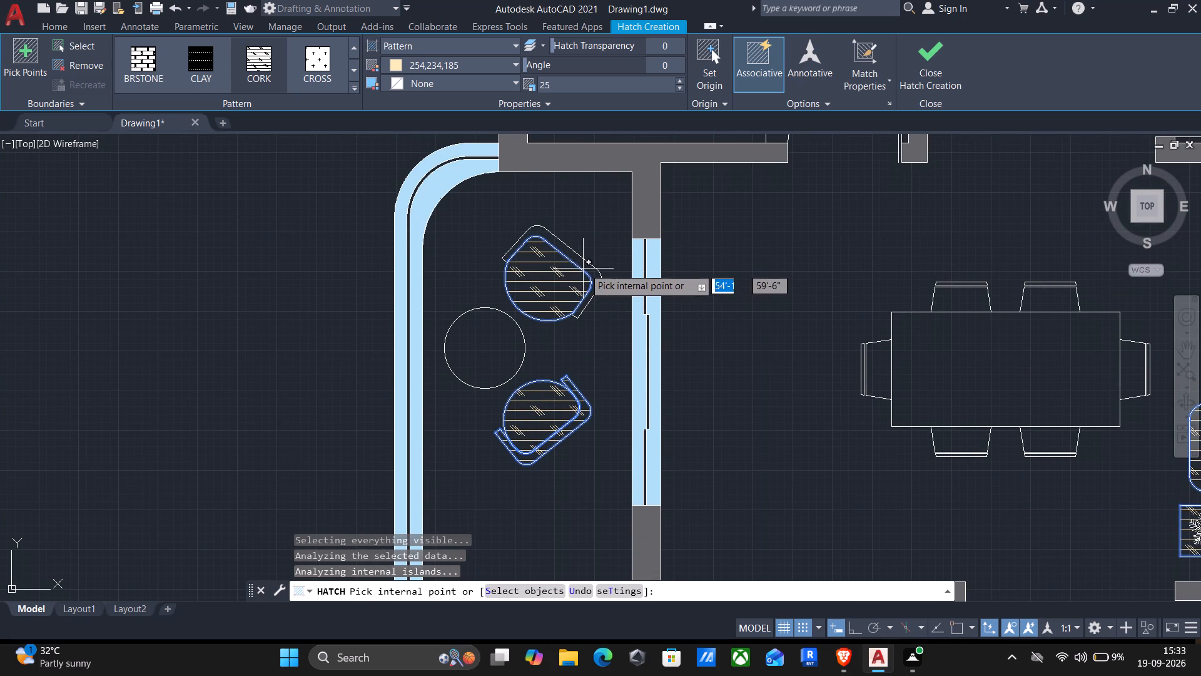
{"action": "left_click", "coordinate": [585, 267]}
{"action": "scroll", "coordinate": [528, 347], "scroll_direction": "down", "scroll_amount": 1}
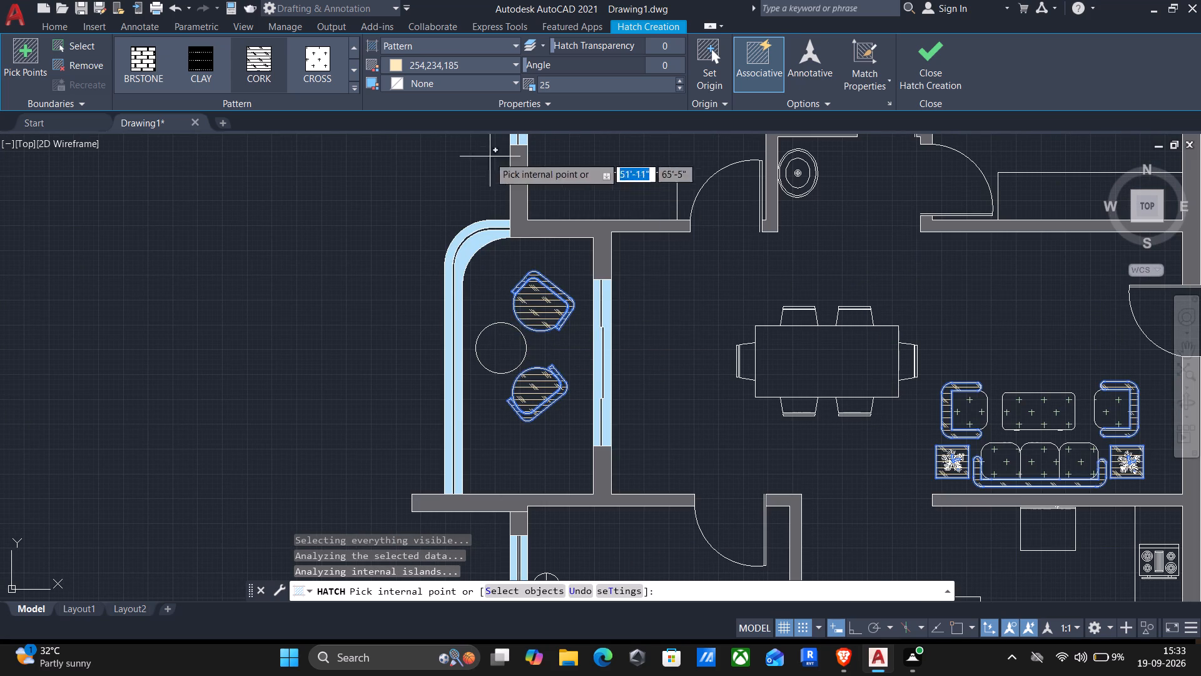
{"action": "left_click", "coordinate": [507, 352]}
{"action": "scroll", "coordinate": [465, 340], "scroll_direction": "down", "scroll_amount": 2}
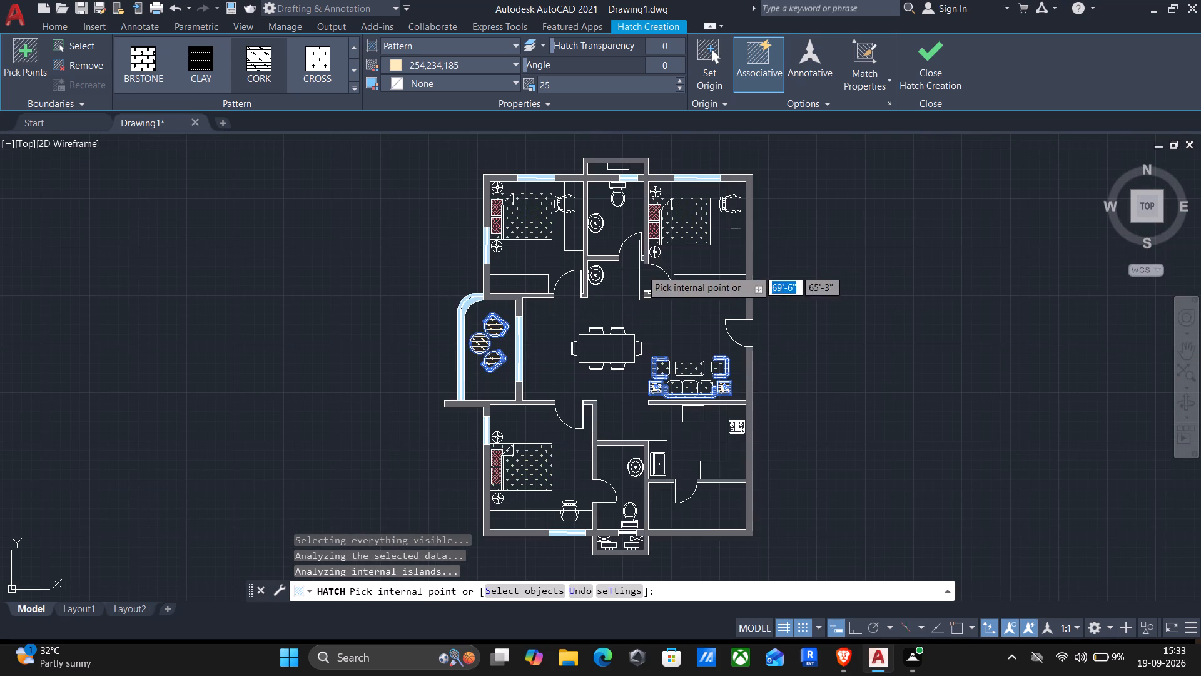
{"action": "middle_click_drag", "start_coordinate": [628, 232], "coordinate": [654, 211]}
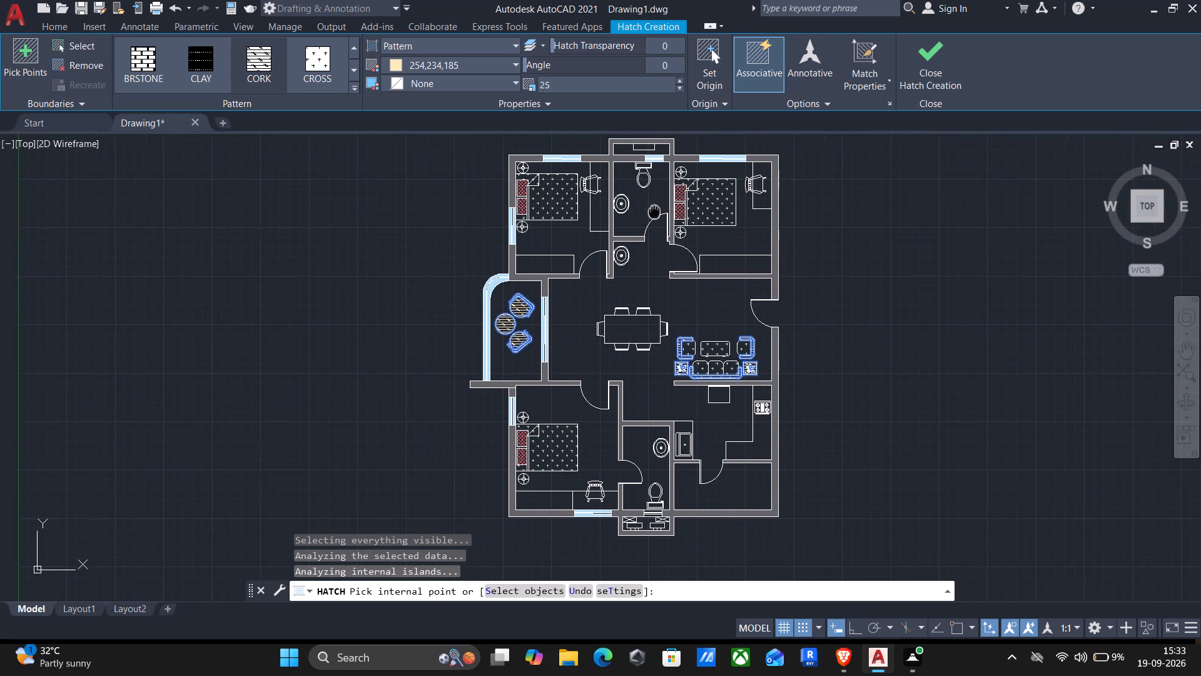
{"action": "middle_click_drag", "start_coordinate": [654, 211], "coordinate": [656, 208]}
{"action": "key", "text": "Return"}
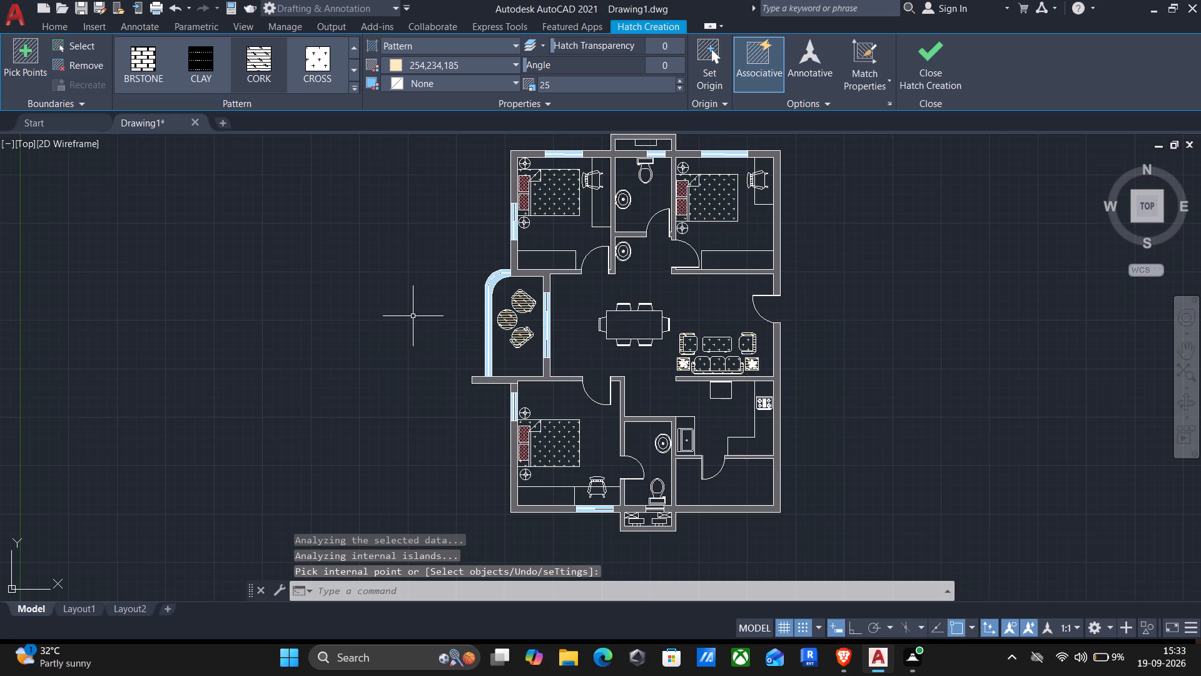
Create a planar surface (PLANESURF) from the northwest bedroom's inner wall corner to the plan's southeast inner wall corner.
{"action": "type", "text": "pla"}
{"action": "key", "text": "n"}
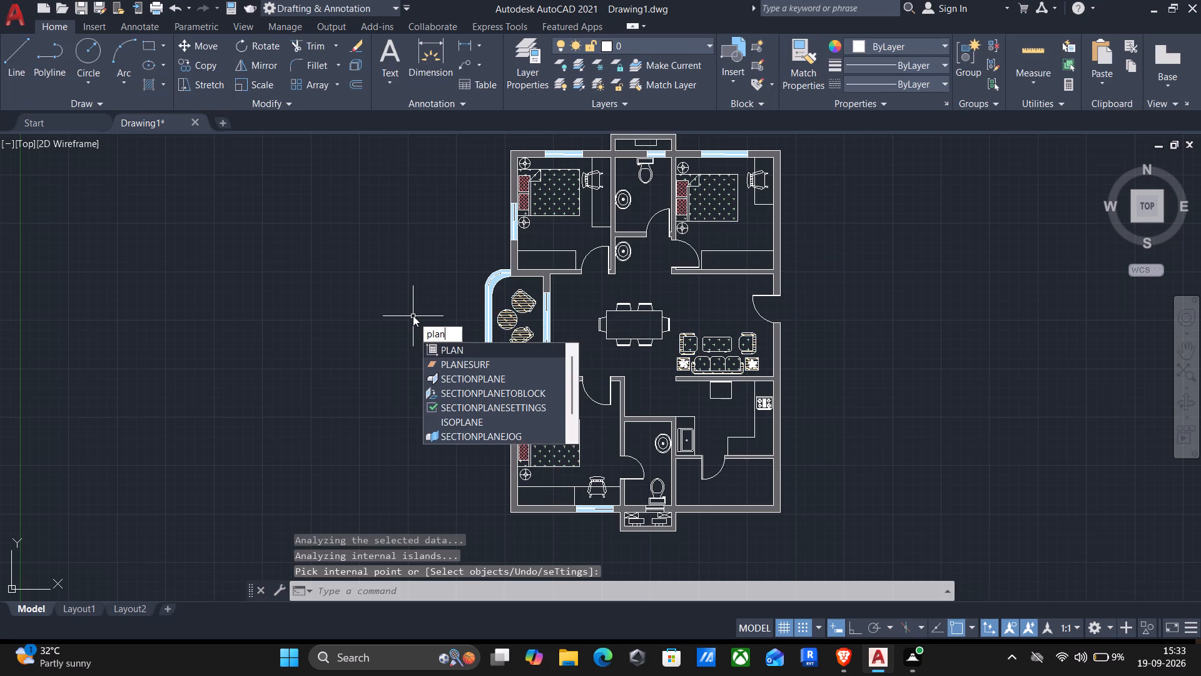
{"action": "left_click", "coordinate": [469, 368]}
{"action": "middle_click_drag", "start_coordinate": [498, 232], "coordinate": [457, 313]}
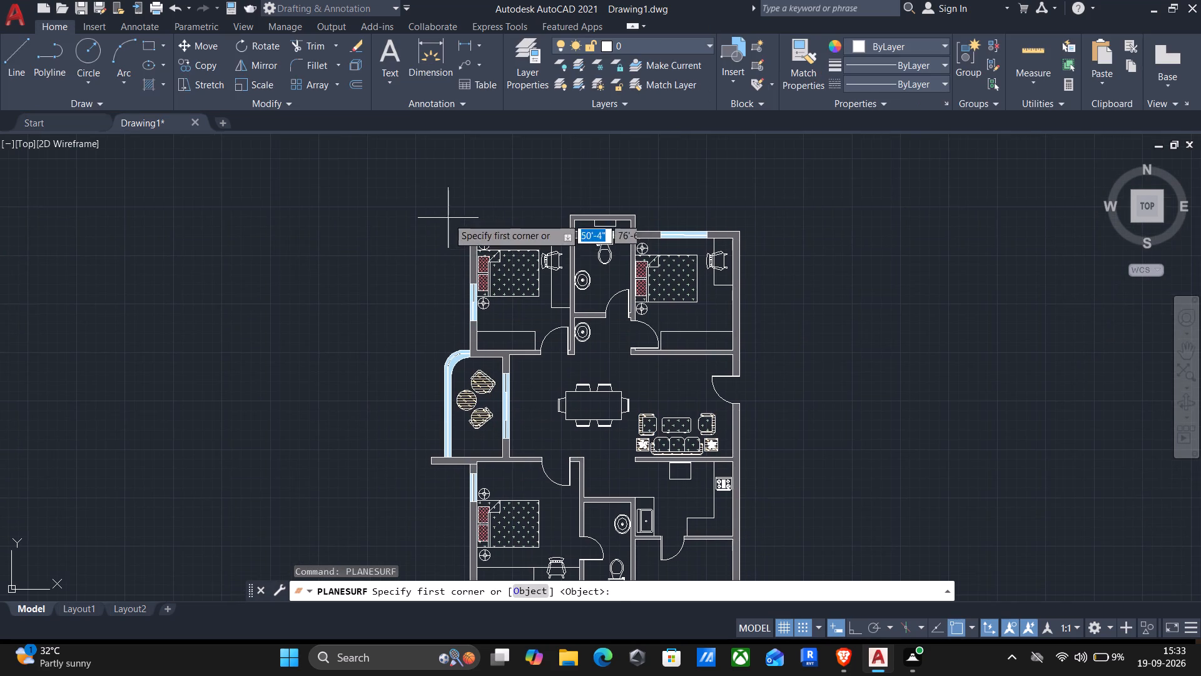
{"action": "scroll", "coordinate": [499, 235], "scroll_direction": "up", "scroll_amount": 4}
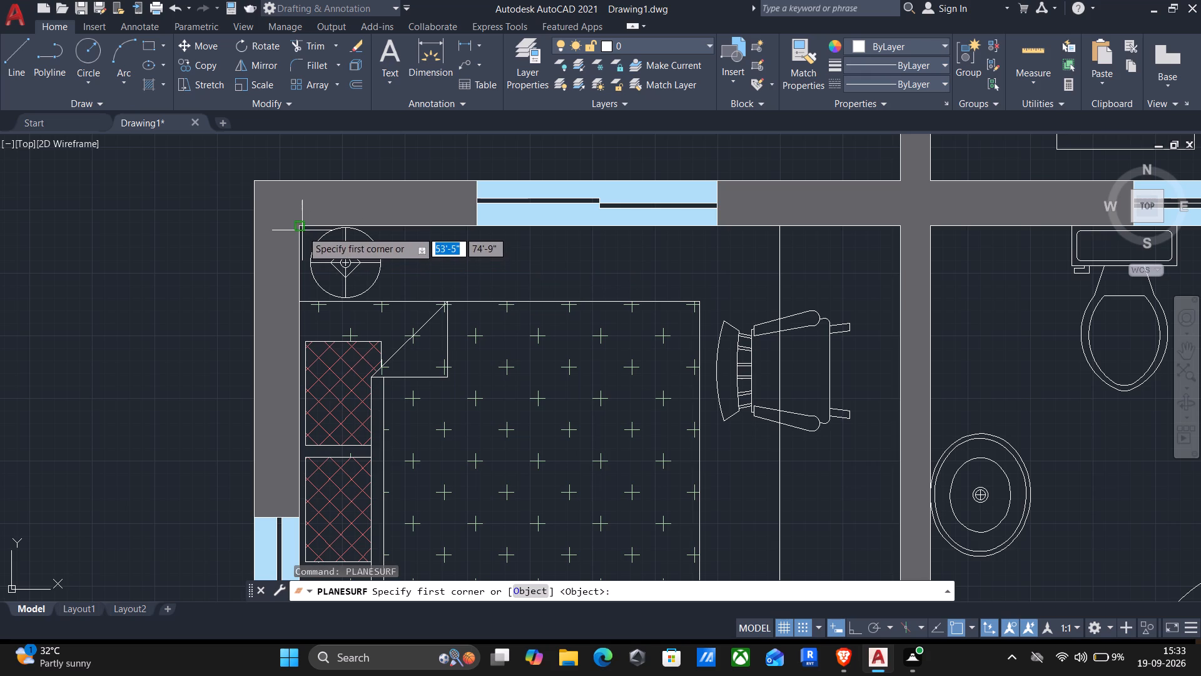
{"action": "left_click", "coordinate": [300, 230]}
{"action": "scroll", "coordinate": [326, 251], "scroll_direction": "down", "scroll_amount": 3}
{"action": "middle_click_drag", "start_coordinate": [440, 372], "coordinate": [445, 341]}
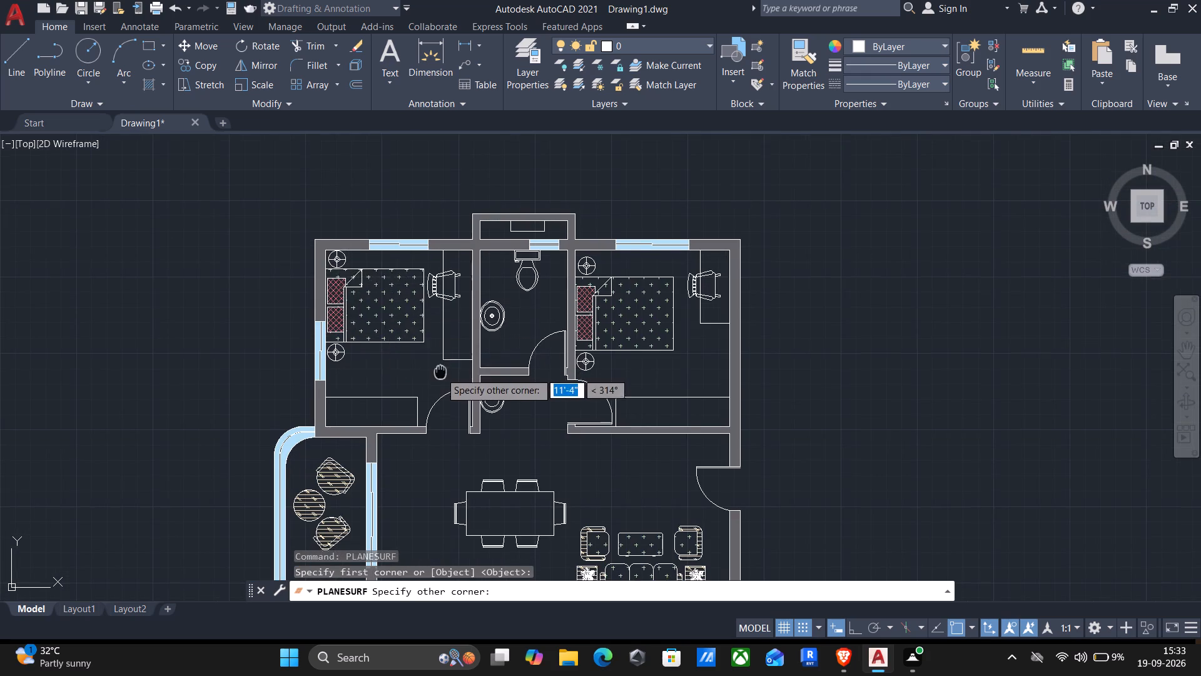
{"action": "middle_click_drag", "start_coordinate": [445, 341], "coordinate": [451, 205]}
{"action": "scroll", "coordinate": [462, 230], "scroll_direction": "down", "scroll_amount": 1}
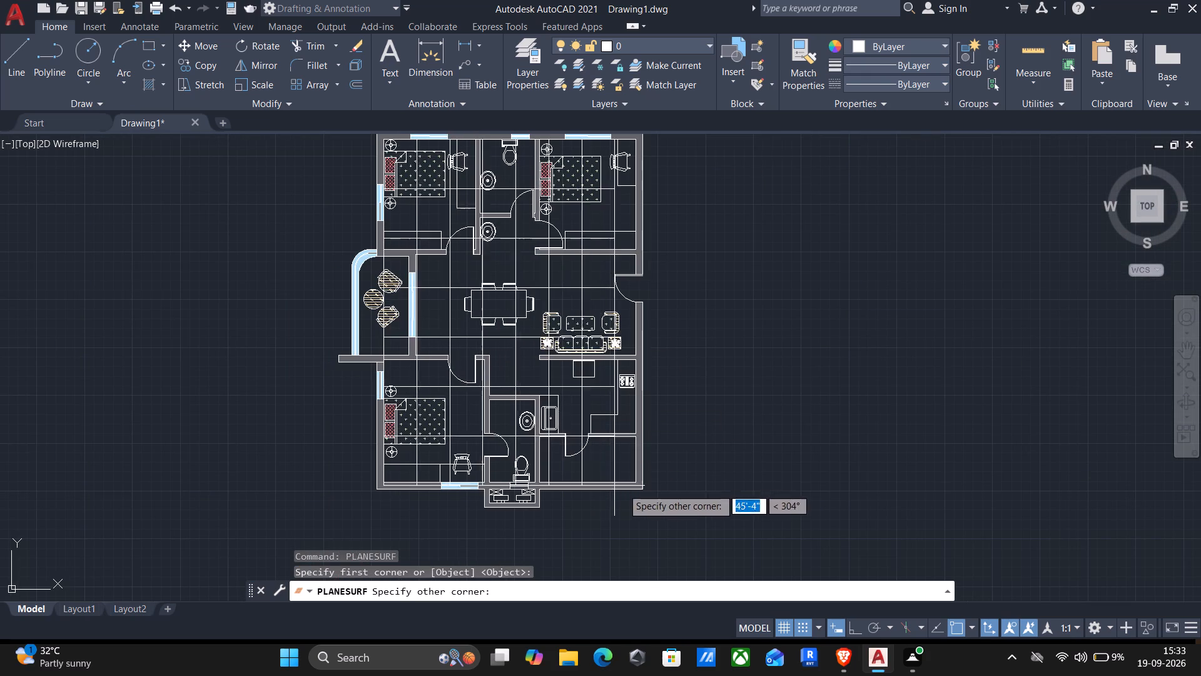
{"action": "left_click", "coordinate": [636, 481]}
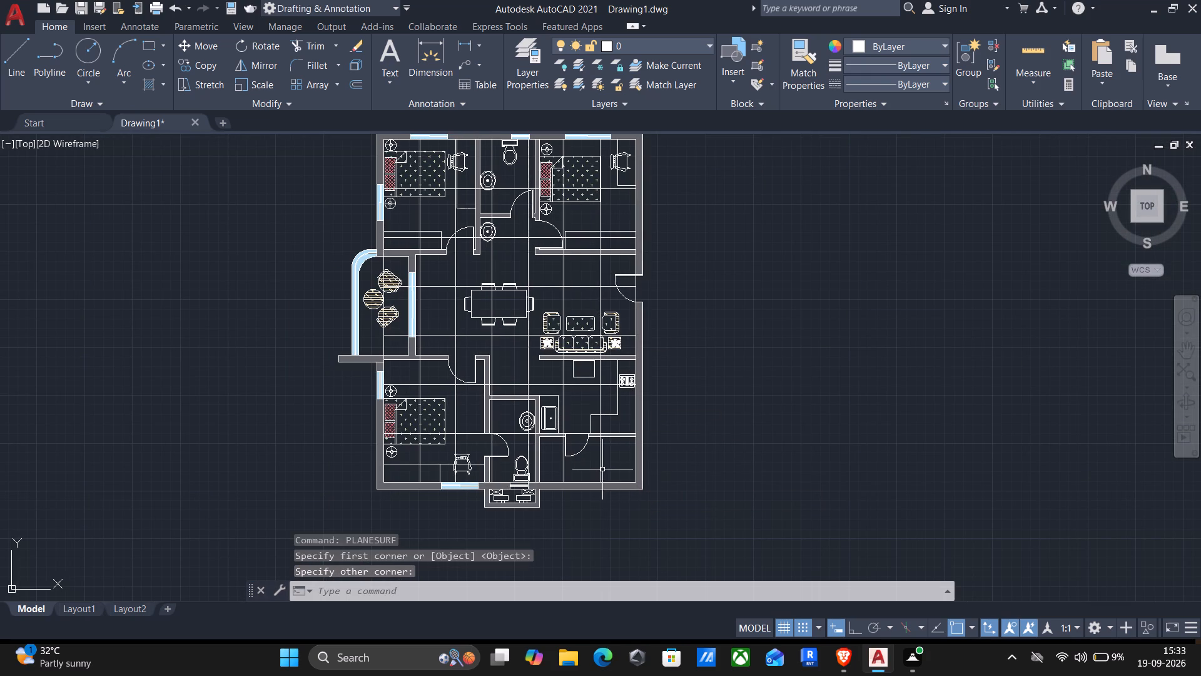
Set the planar surface's colour to green 88,186,72 and deselect it.
{"action": "left_click", "coordinate": [600, 466]}
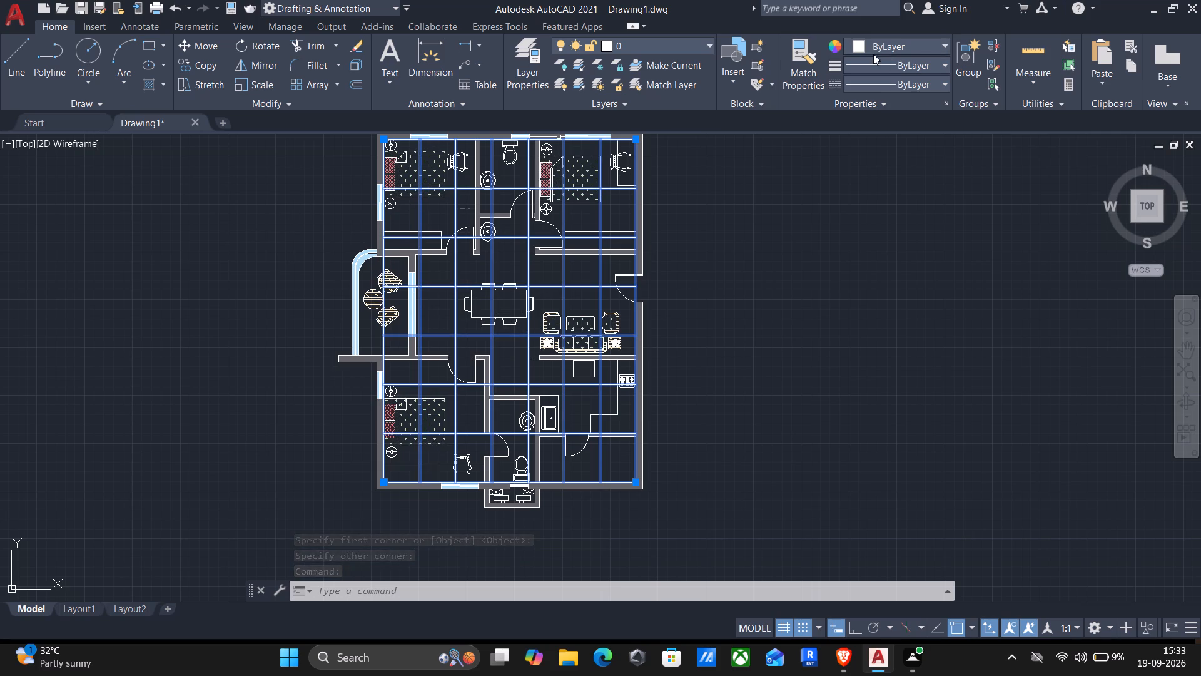
{"action": "left_click", "coordinate": [891, 45]}
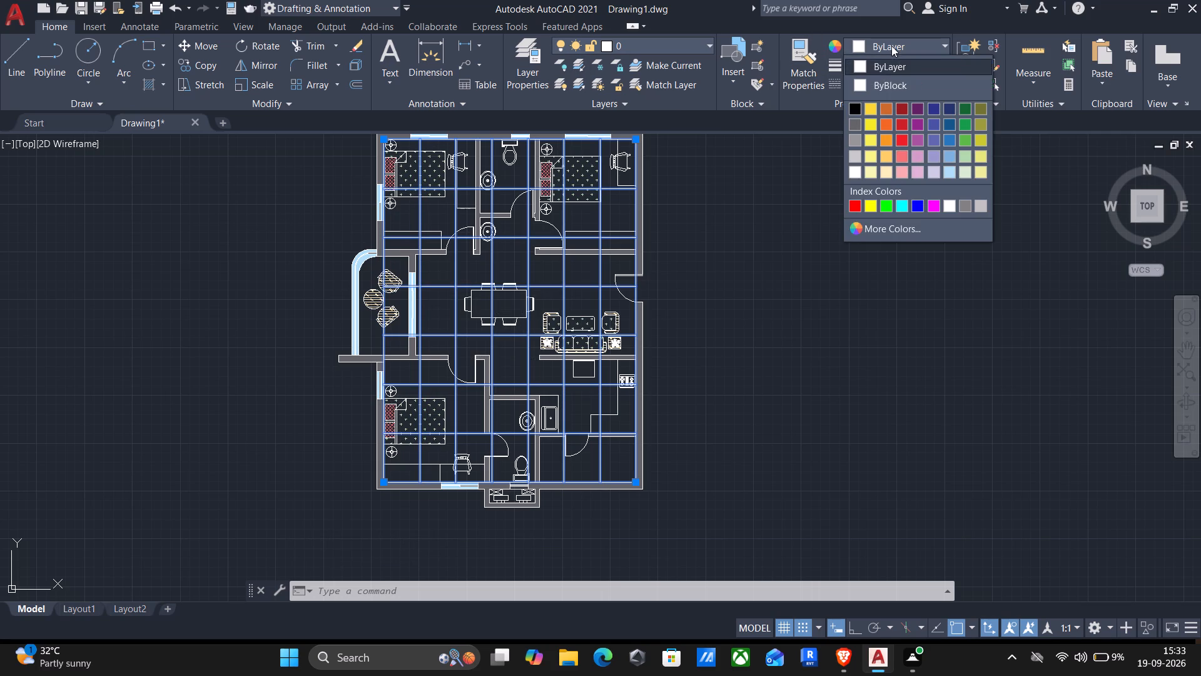
{"action": "left_click", "coordinate": [964, 138]}
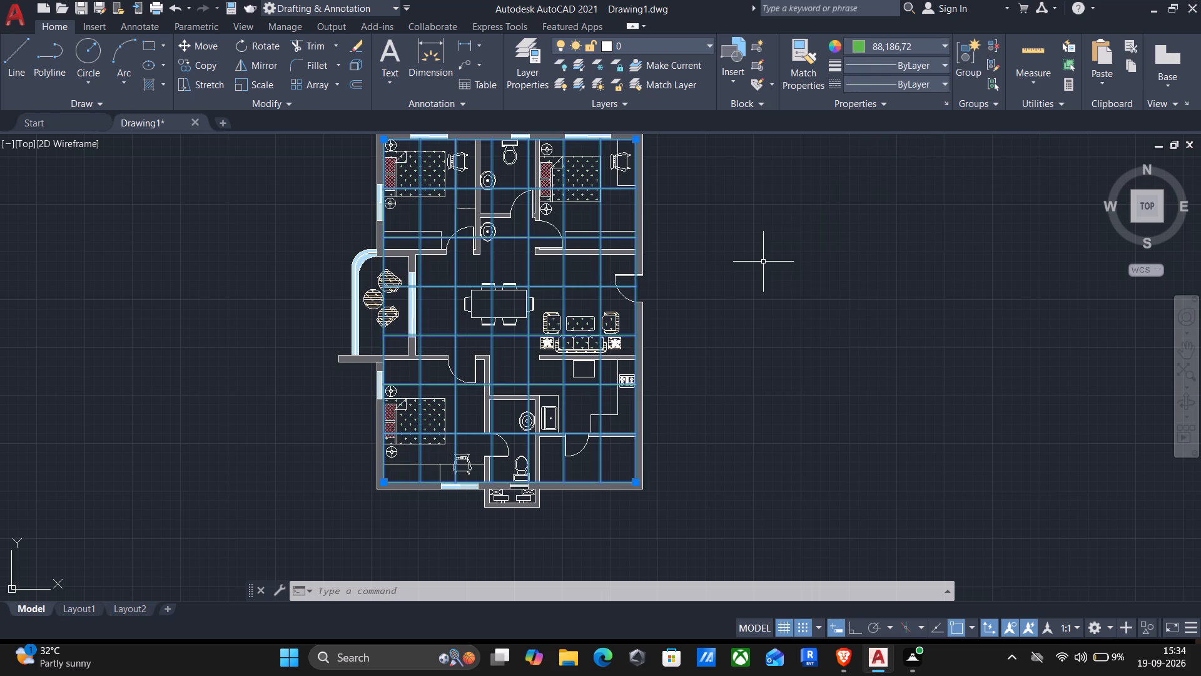
{"action": "middle_click_drag", "start_coordinate": [340, 253], "coordinate": [411, 342]}
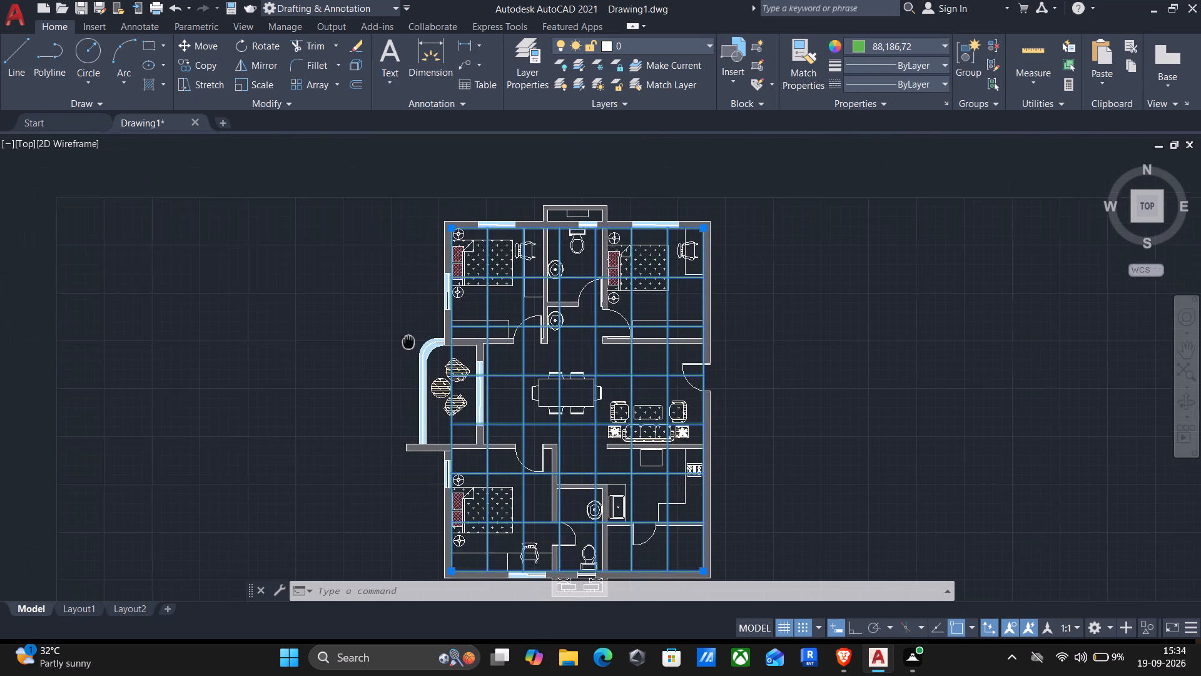
{"action": "middle_click_drag", "start_coordinate": [411, 342], "coordinate": [418, 341]}
{"action": "scroll", "coordinate": [442, 302], "scroll_direction": "down", "scroll_amount": 1}
{"action": "key", "text": "Escape"}
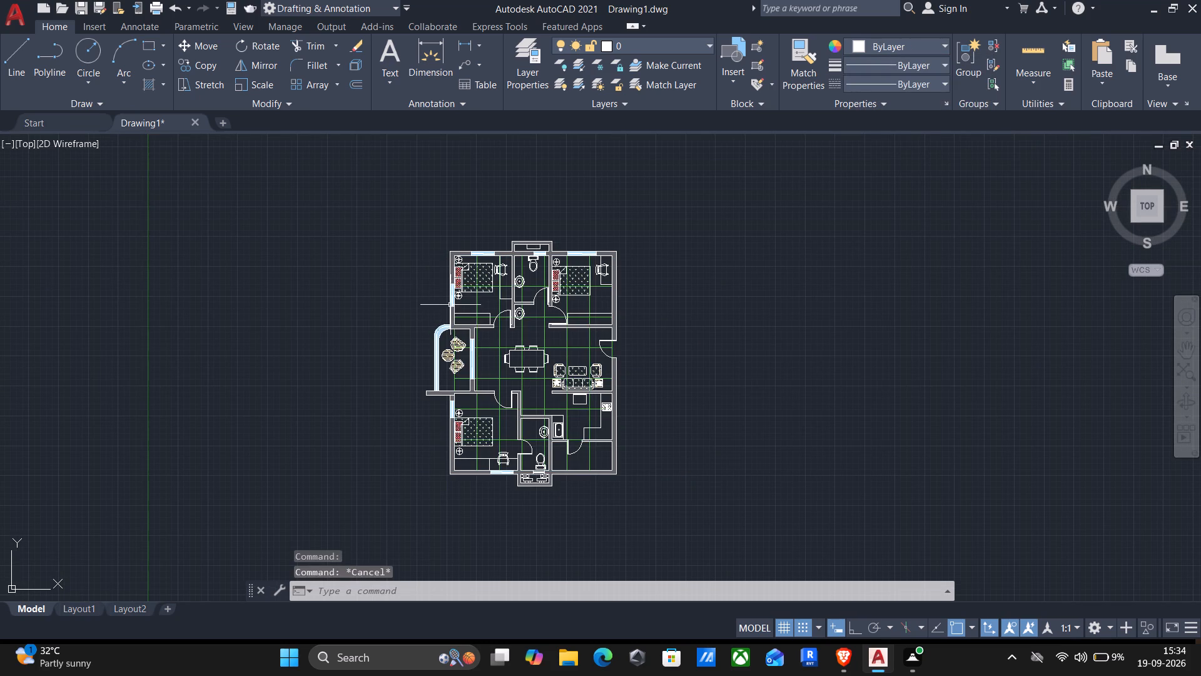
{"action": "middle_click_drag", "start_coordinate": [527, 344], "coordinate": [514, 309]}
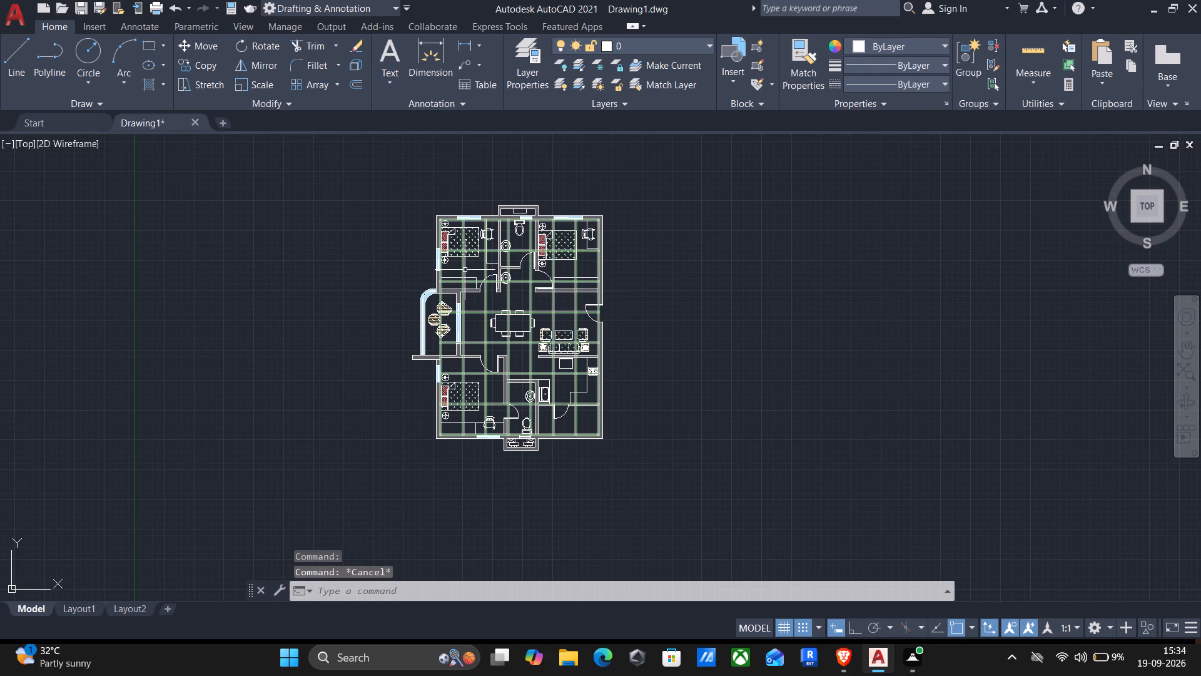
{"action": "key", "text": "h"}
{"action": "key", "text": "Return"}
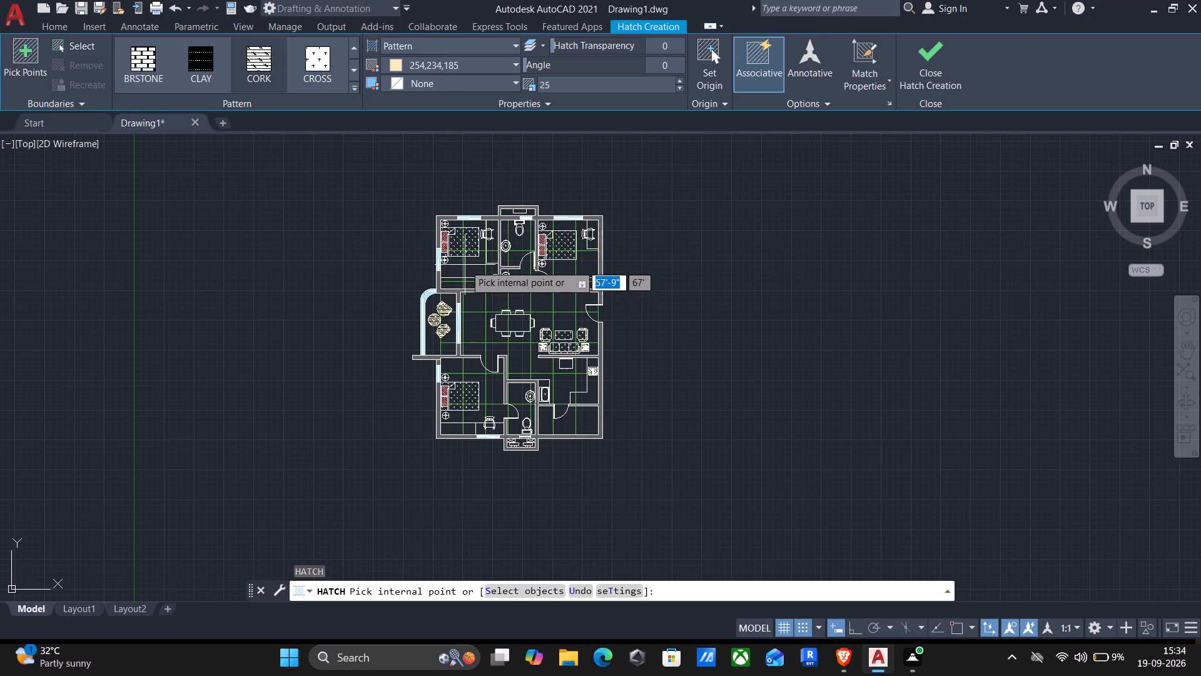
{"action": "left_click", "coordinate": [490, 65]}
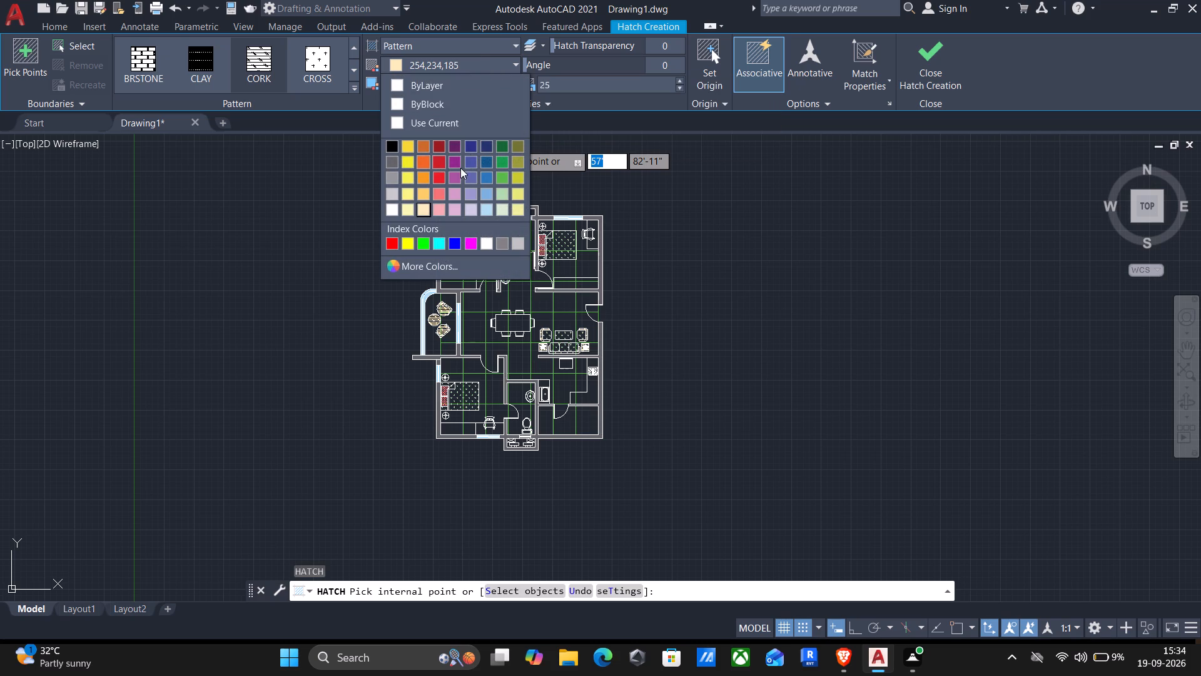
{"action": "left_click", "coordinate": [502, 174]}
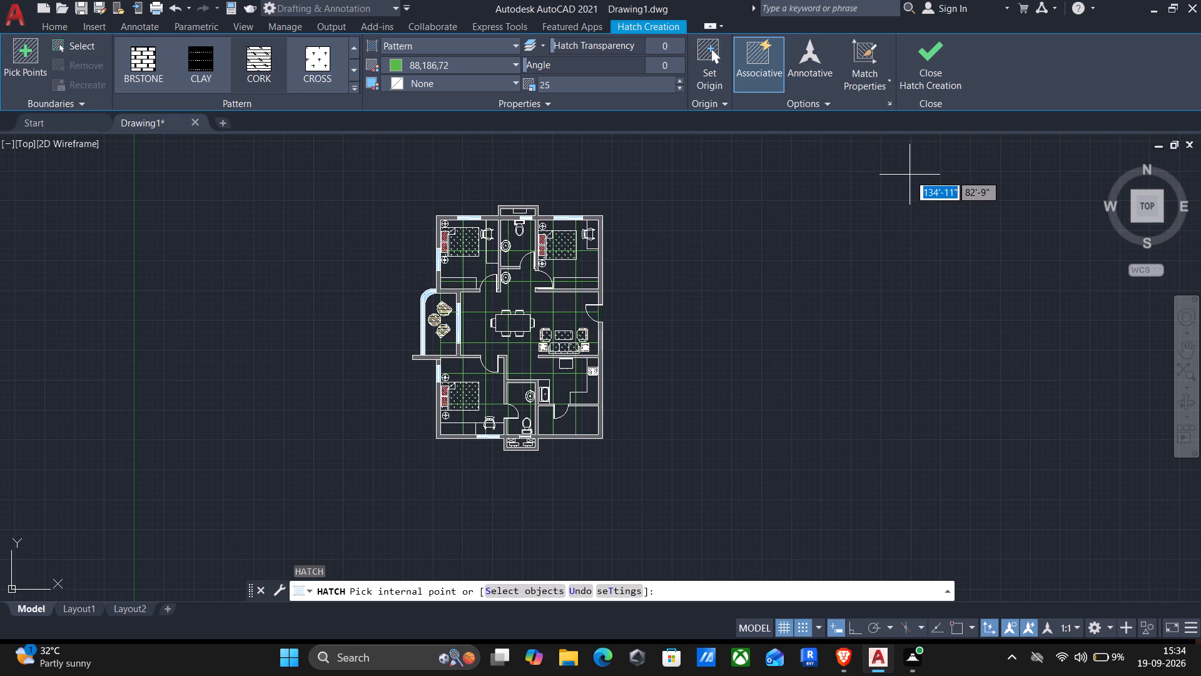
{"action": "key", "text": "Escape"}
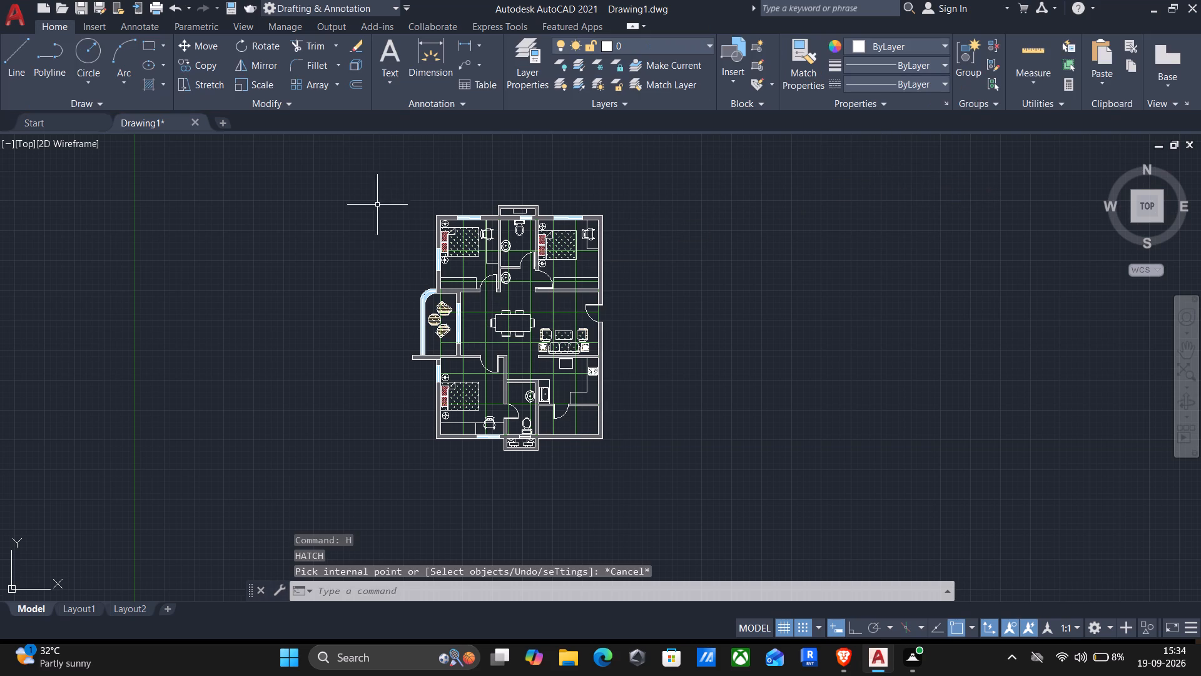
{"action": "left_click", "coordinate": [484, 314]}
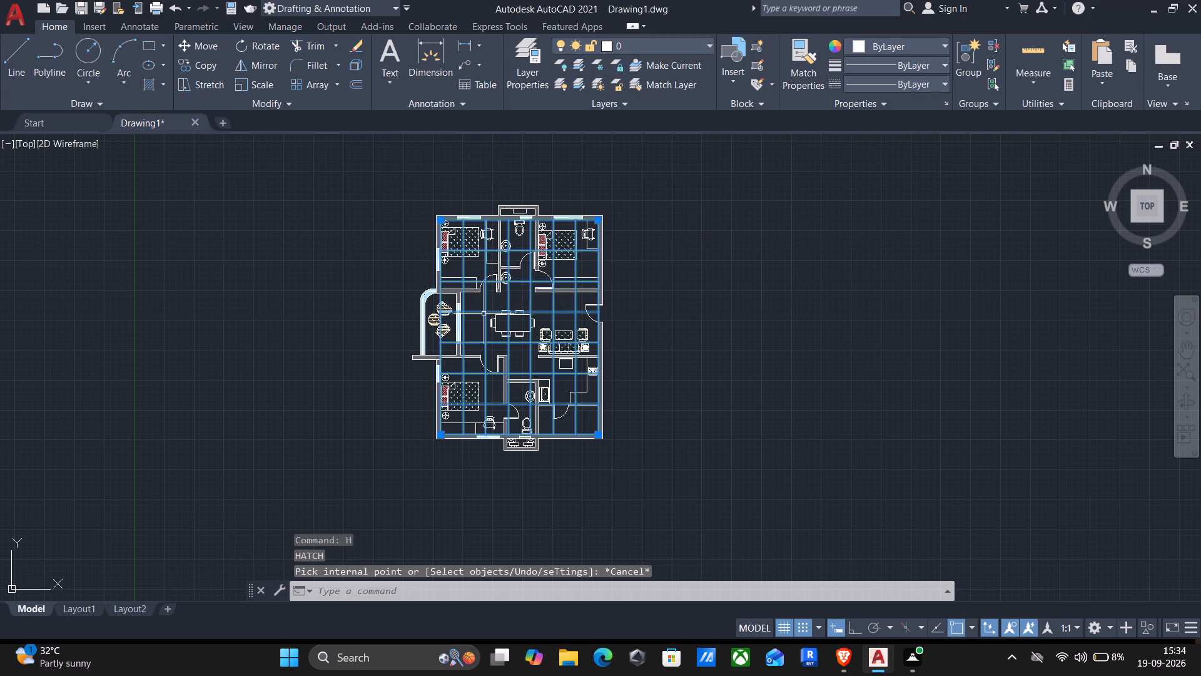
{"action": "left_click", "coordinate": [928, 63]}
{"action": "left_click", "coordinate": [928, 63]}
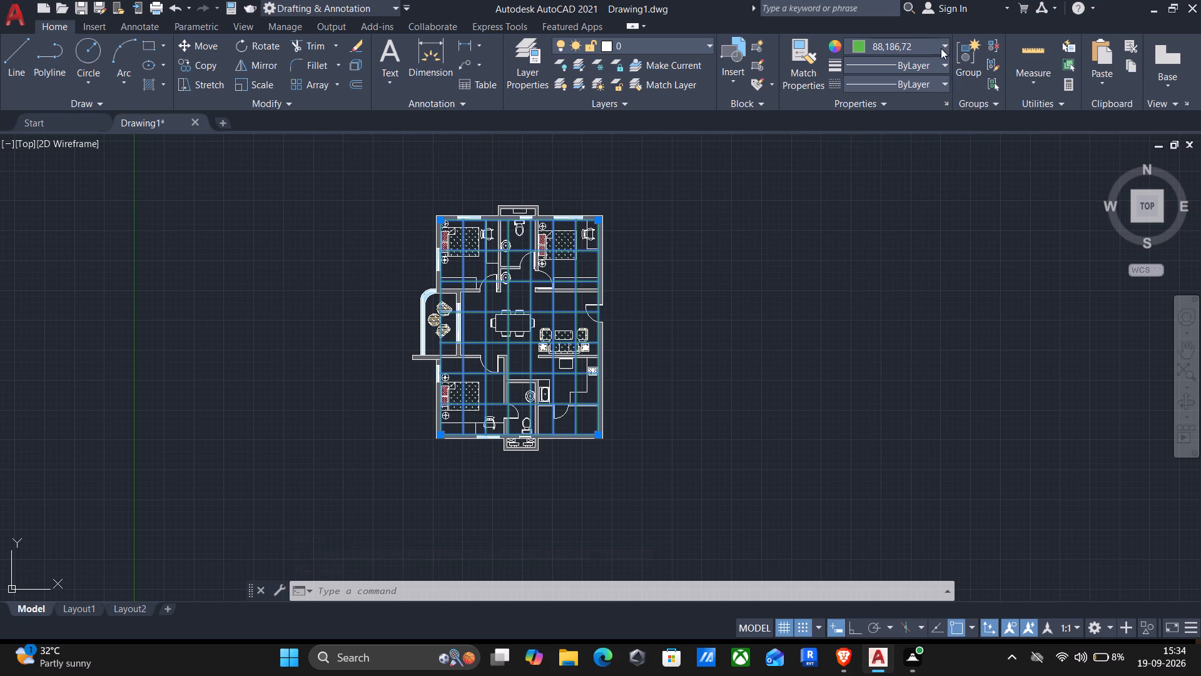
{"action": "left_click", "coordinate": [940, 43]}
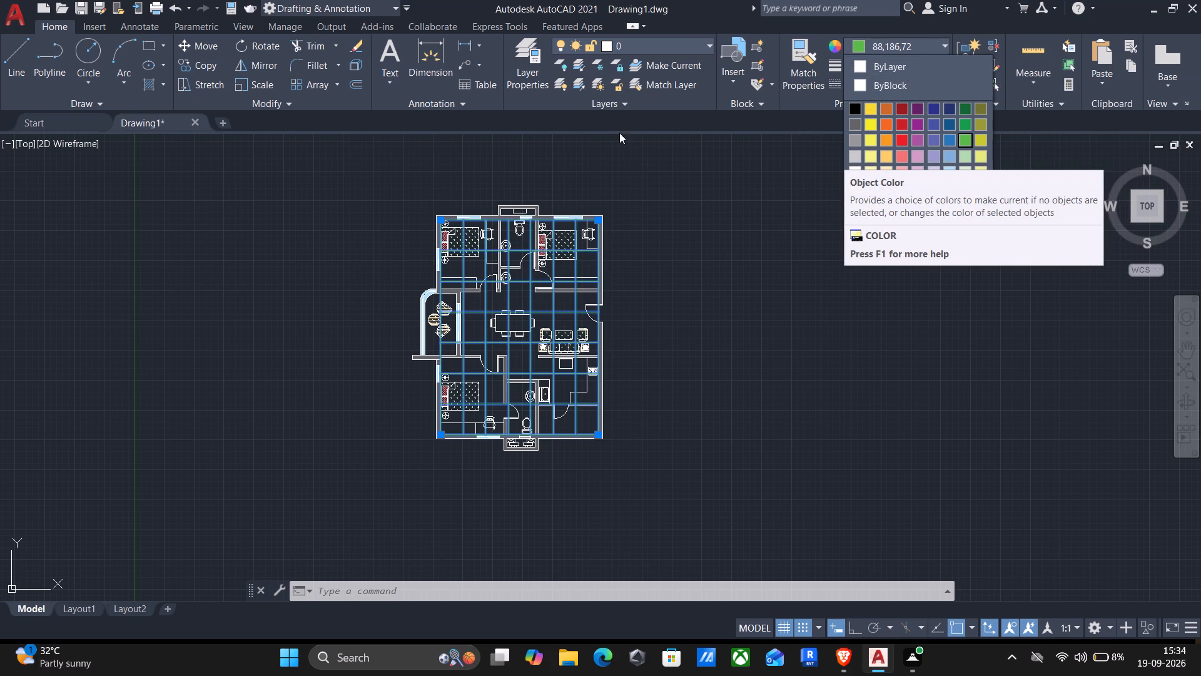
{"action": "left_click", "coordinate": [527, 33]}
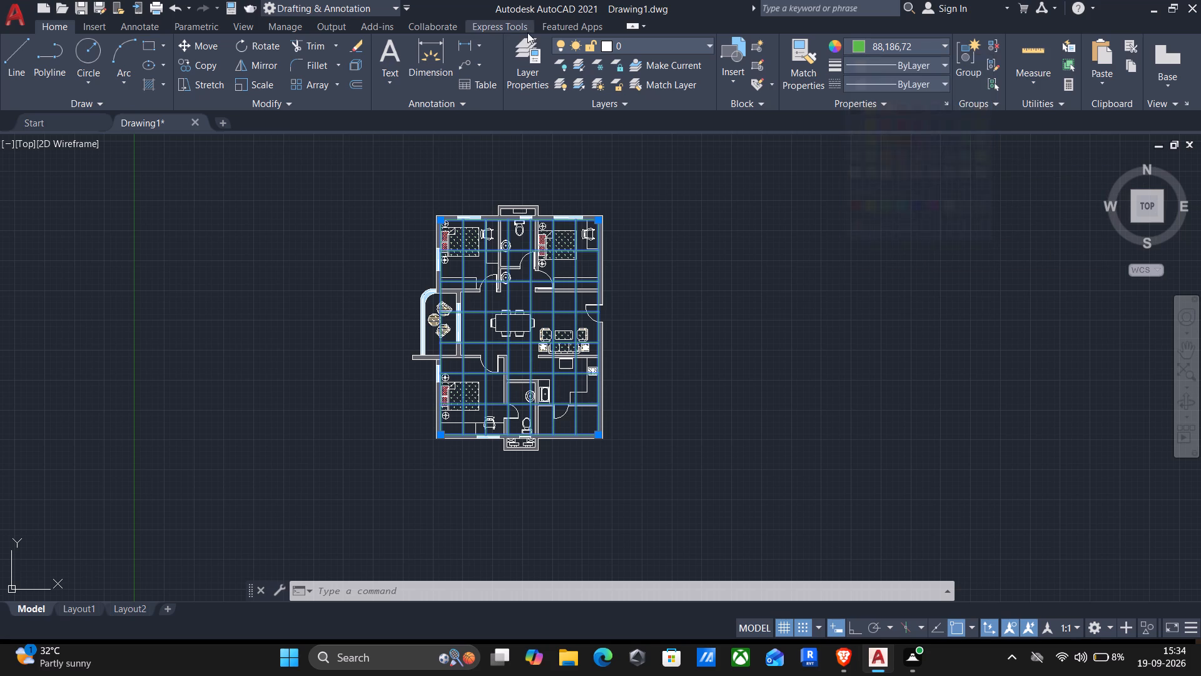
Create a new layer named planee with index colour 110 and close the layer manager.
{"action": "left_click", "coordinate": [525, 48]}
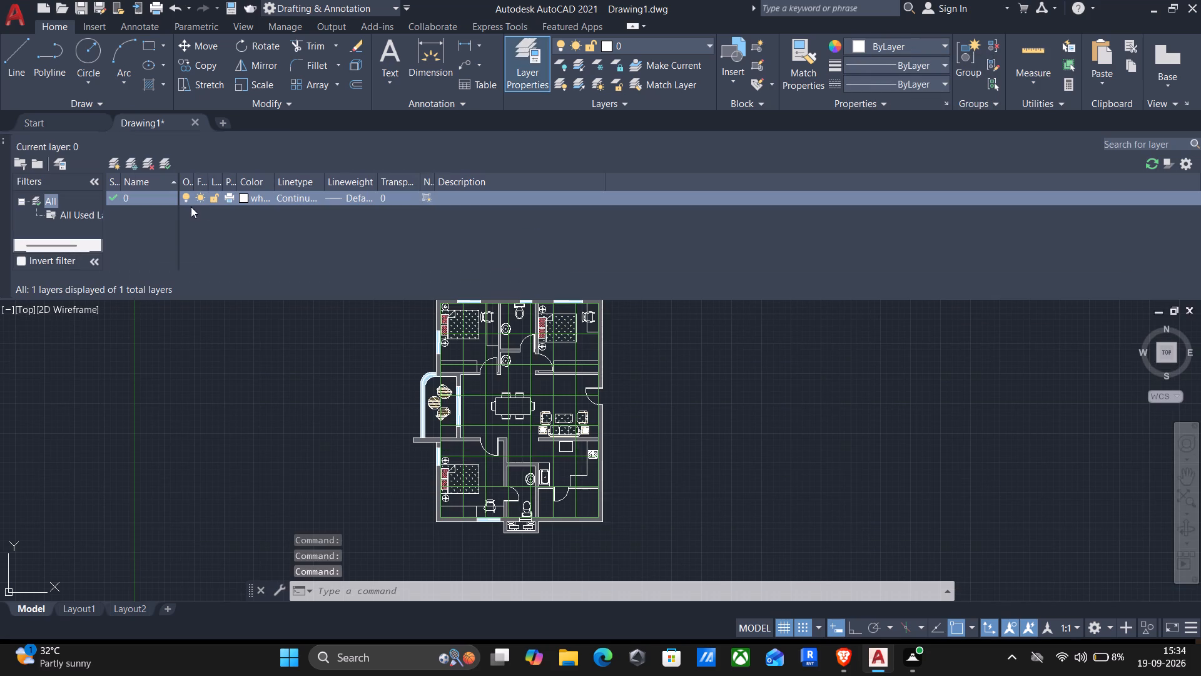
{"action": "left_click", "coordinate": [115, 161]}
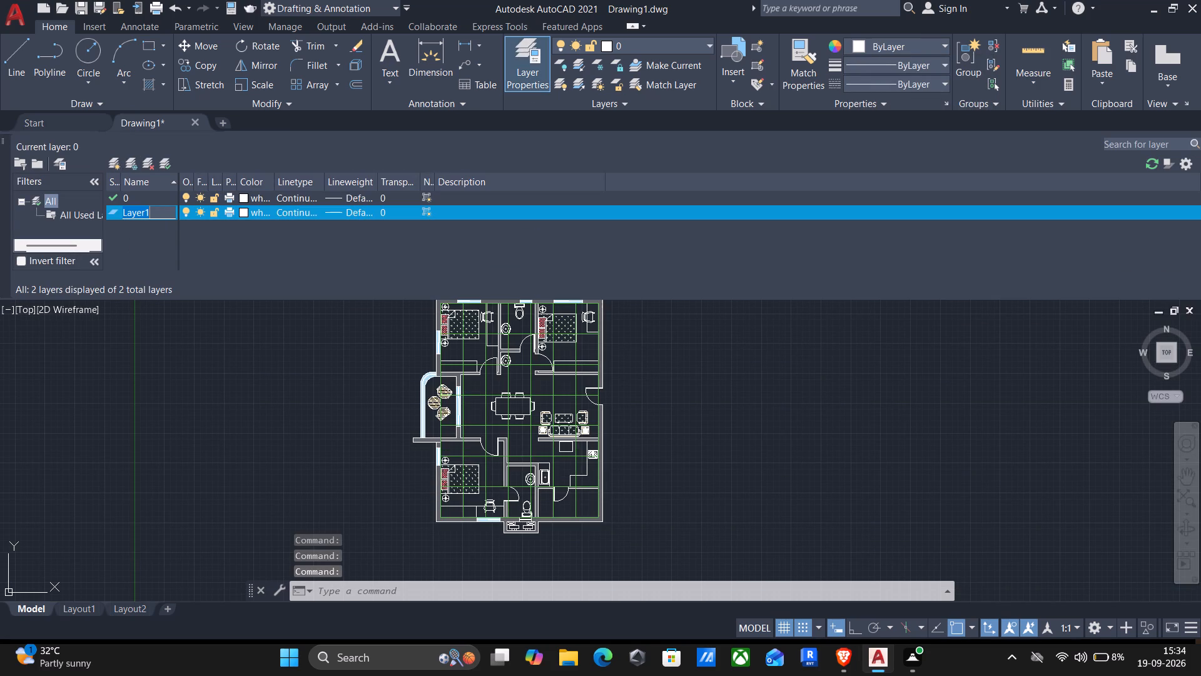
{"action": "type", "text": "planee"}
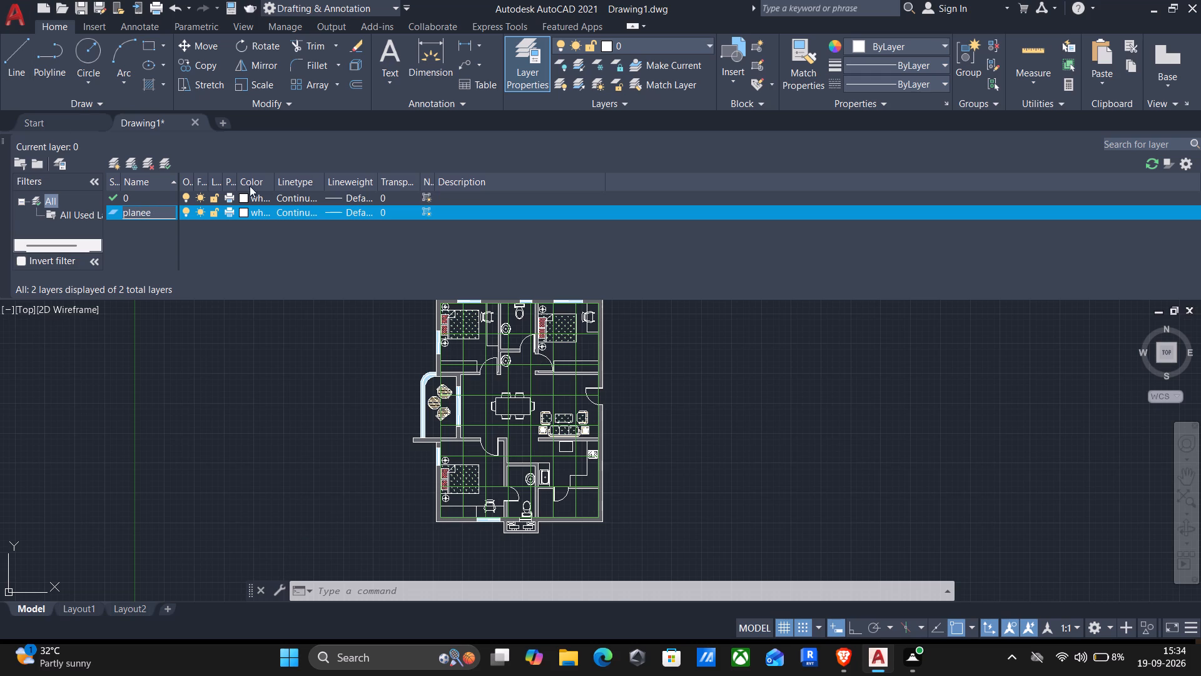
{"action": "left_click", "coordinate": [243, 214]}
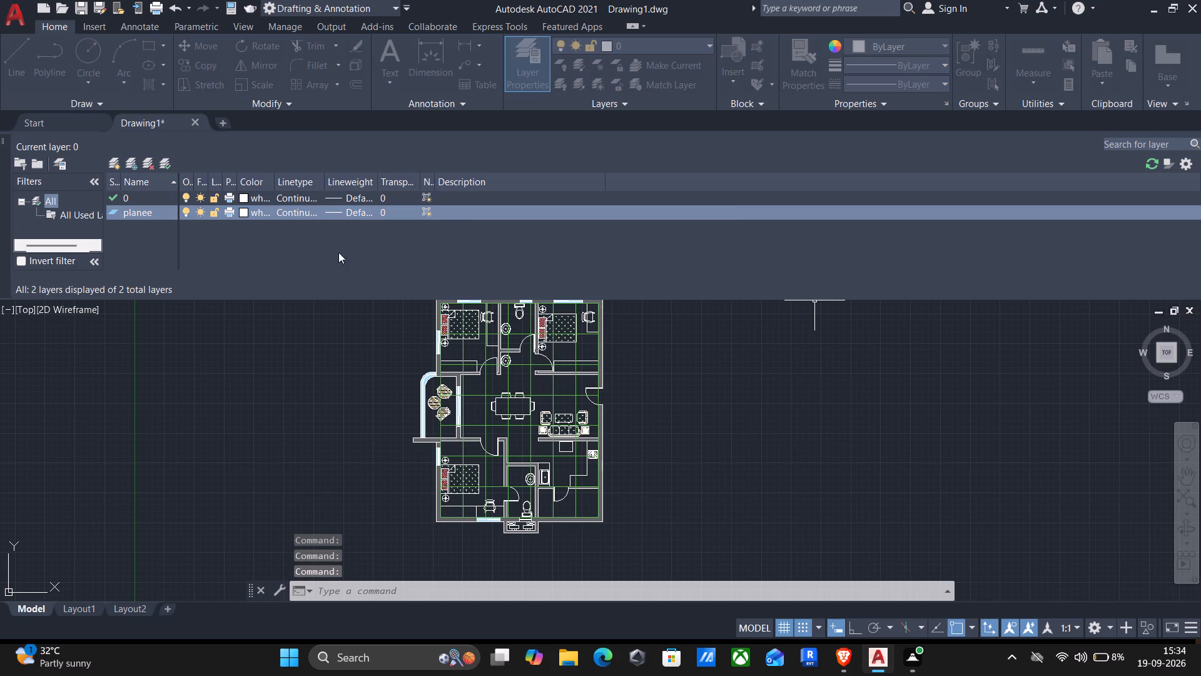
{"action": "left_click", "coordinate": [586, 279]}
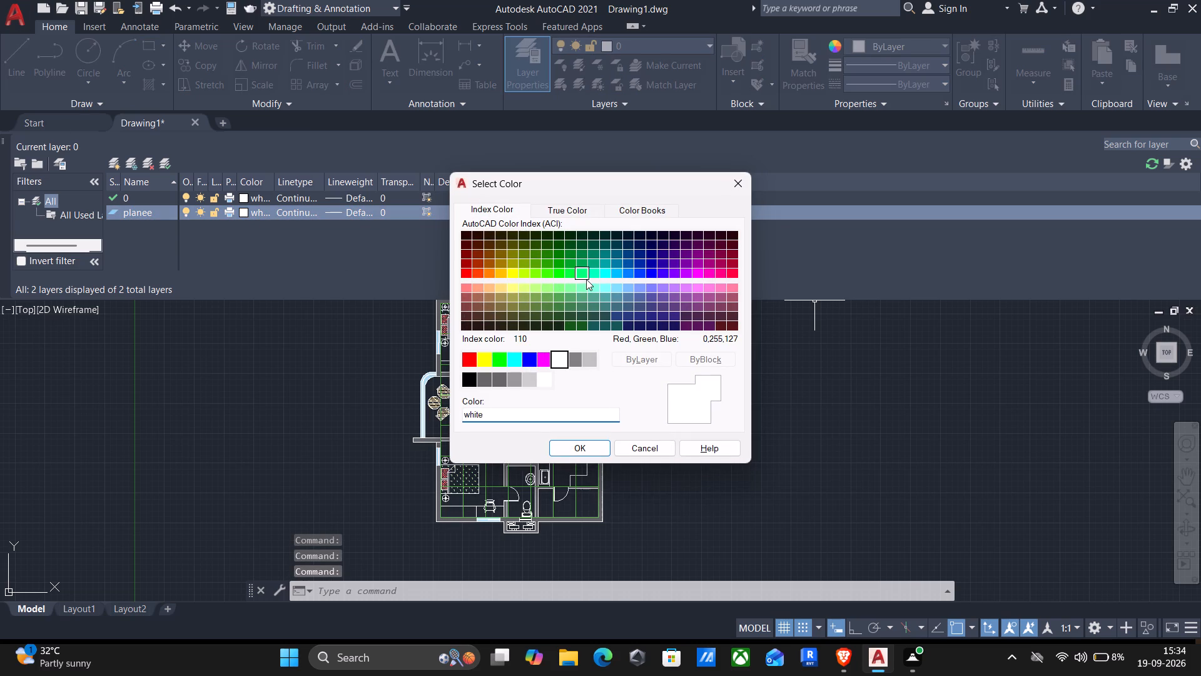
{"action": "left_click", "coordinate": [597, 452]}
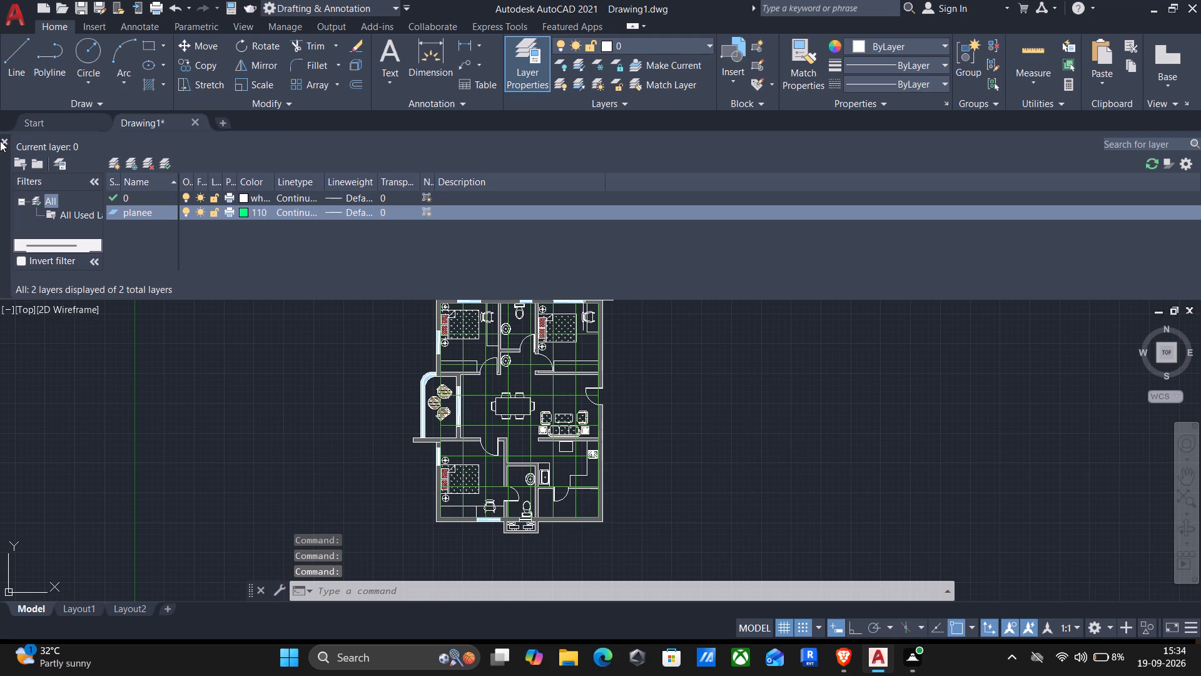
{"action": "left_click", "coordinate": [2, 141]}
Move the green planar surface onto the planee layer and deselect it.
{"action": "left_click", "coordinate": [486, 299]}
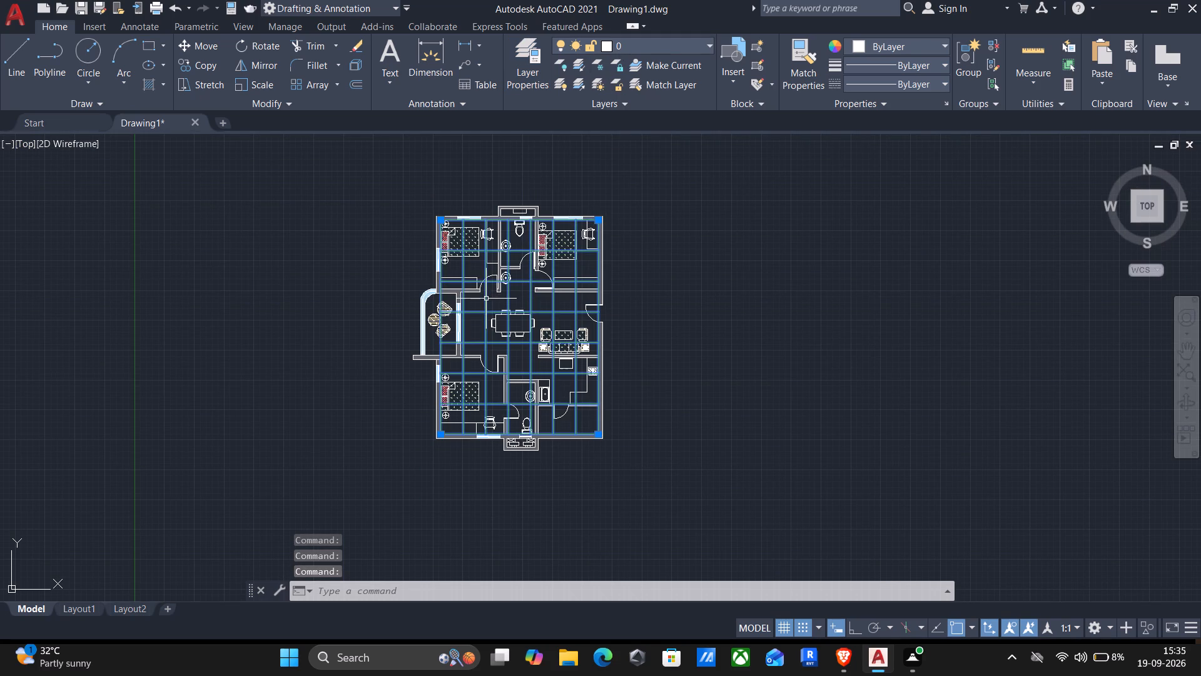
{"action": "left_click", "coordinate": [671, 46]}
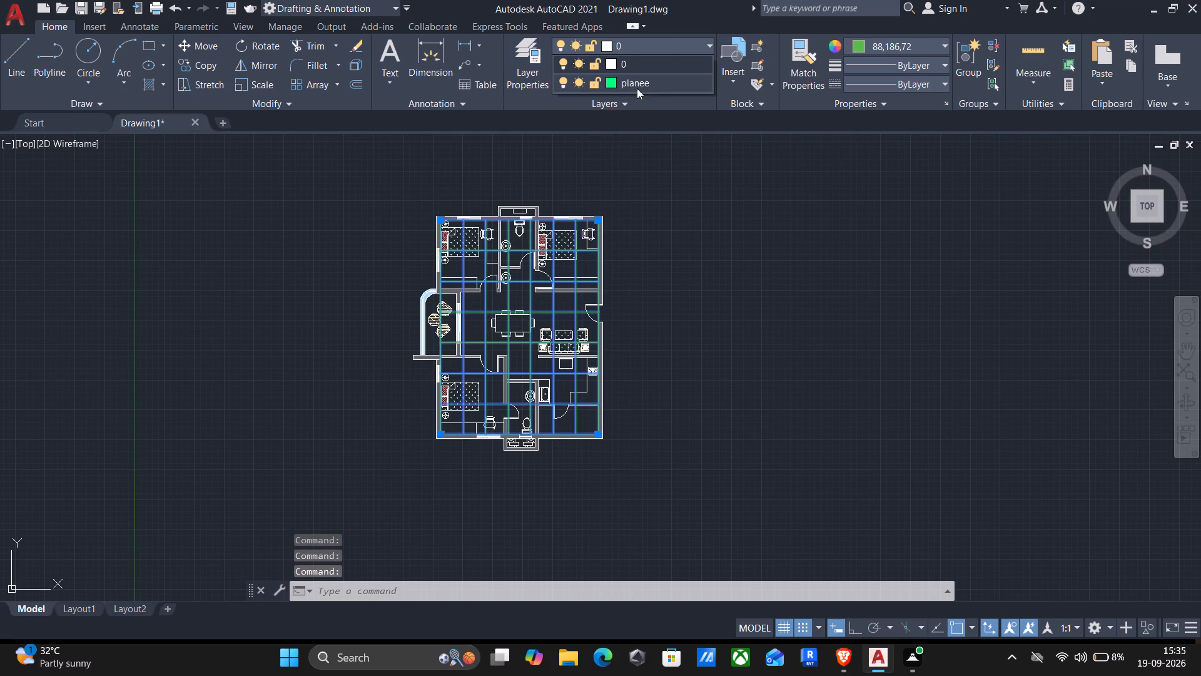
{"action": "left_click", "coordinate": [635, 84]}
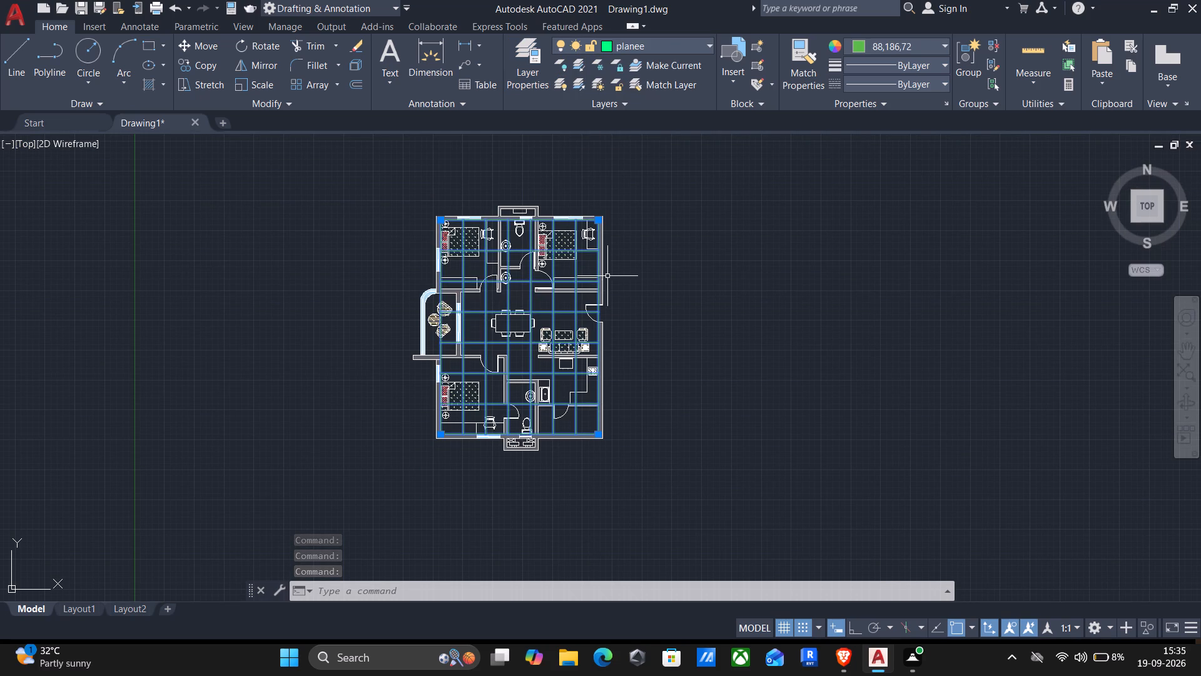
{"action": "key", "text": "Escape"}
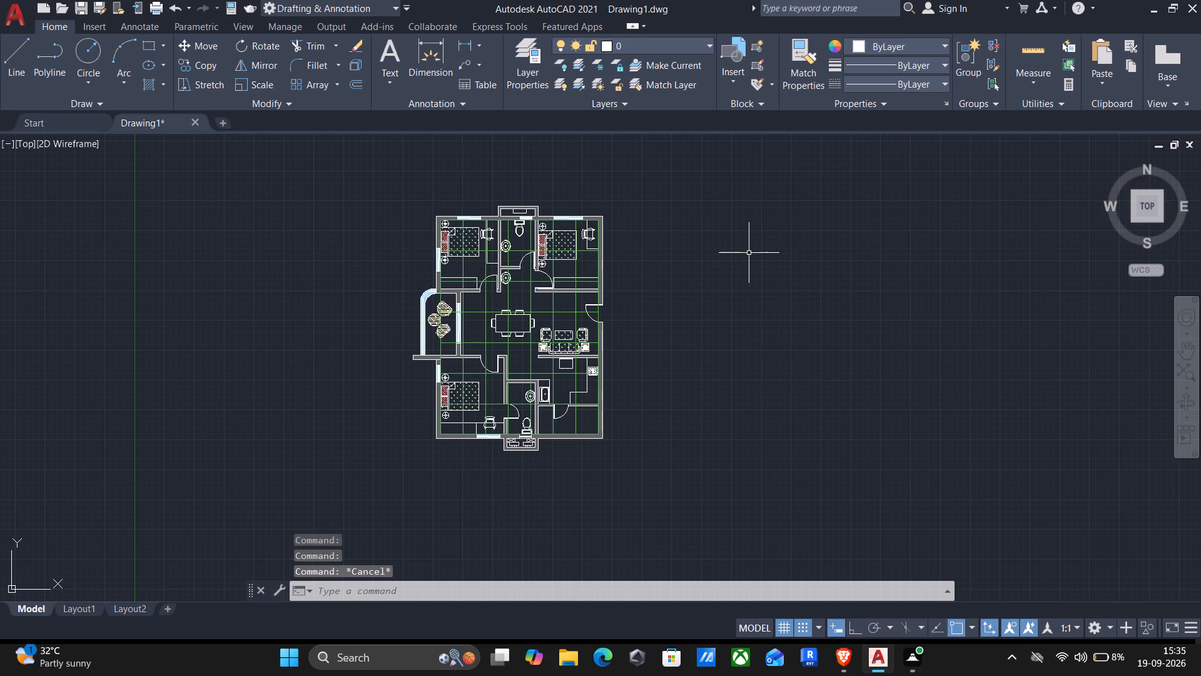
Generate a plot preview of the model using the DWG To PDF.pc3 plotter.
{"action": "key", "text": "ctrl+p"}
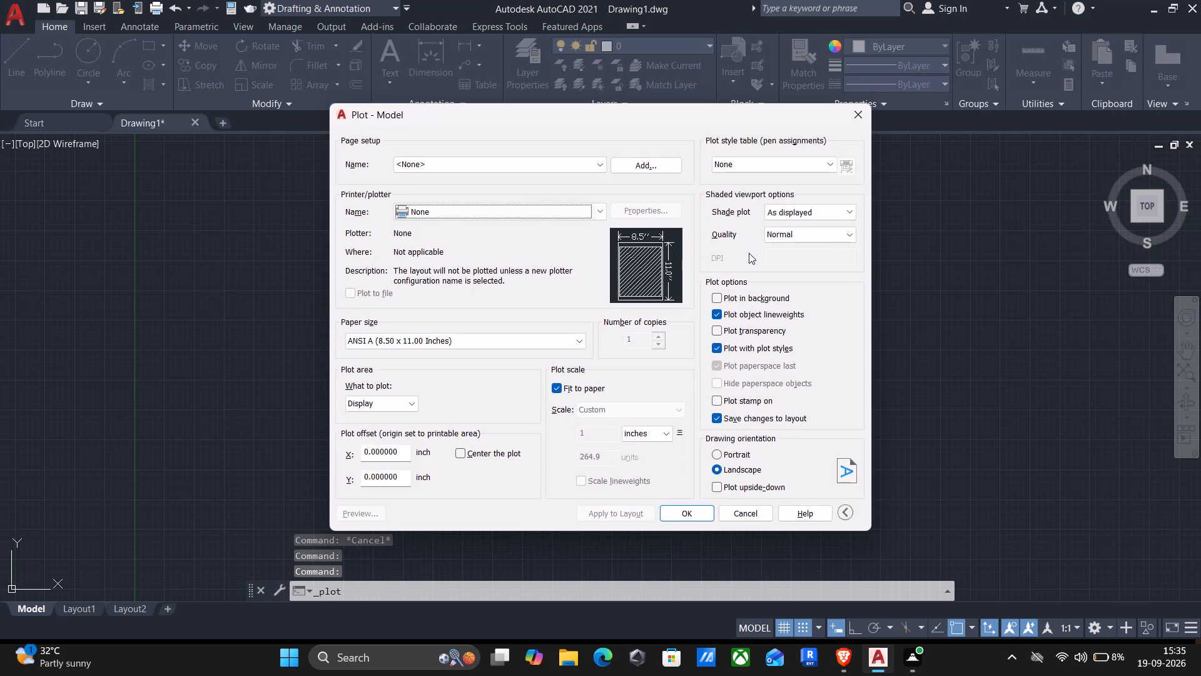
{"action": "left_click", "coordinate": [516, 210]}
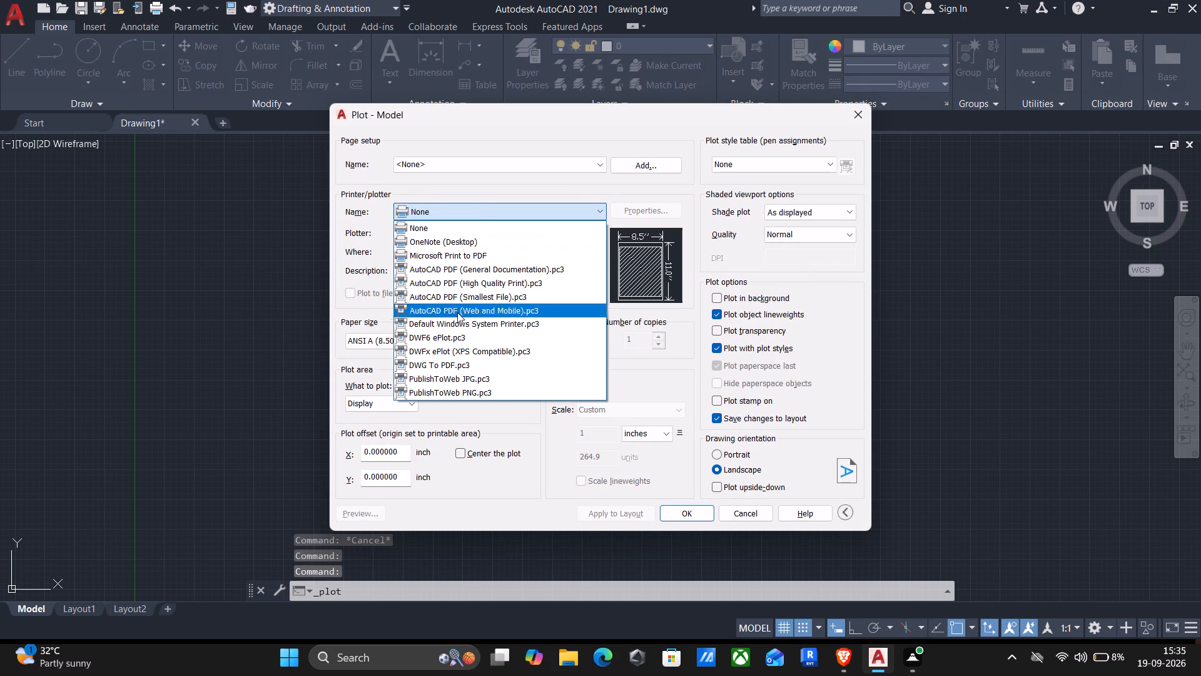
{"action": "left_click", "coordinate": [420, 366]}
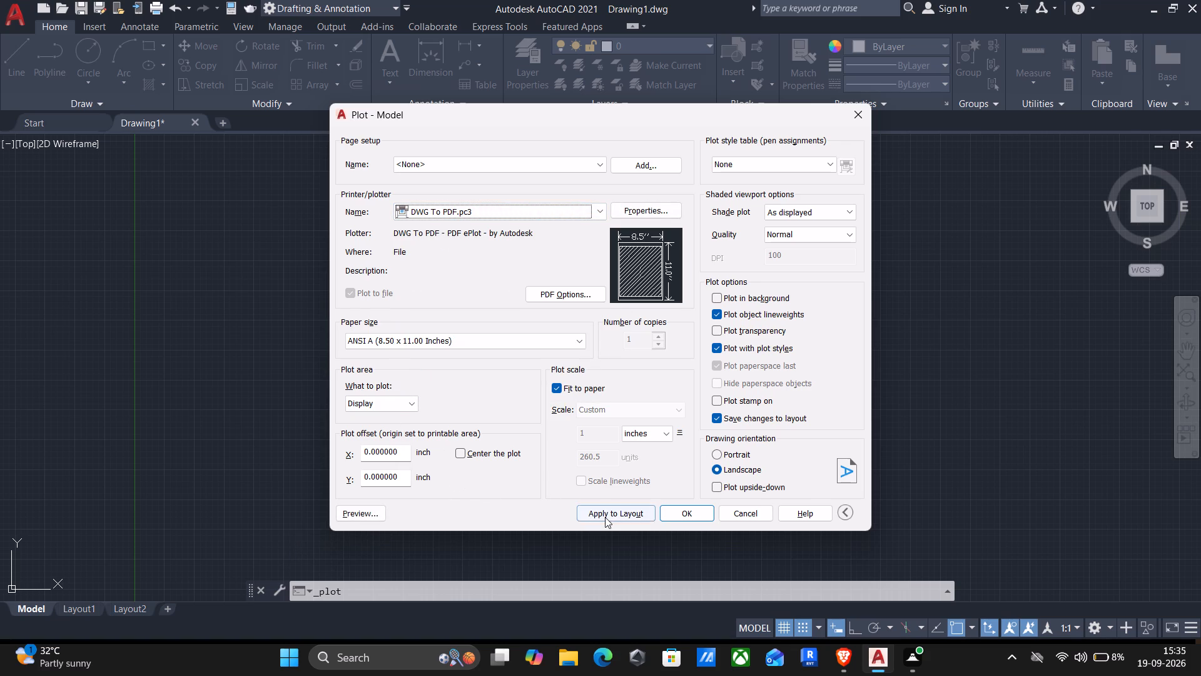
{"action": "left_click", "coordinate": [356, 510]}
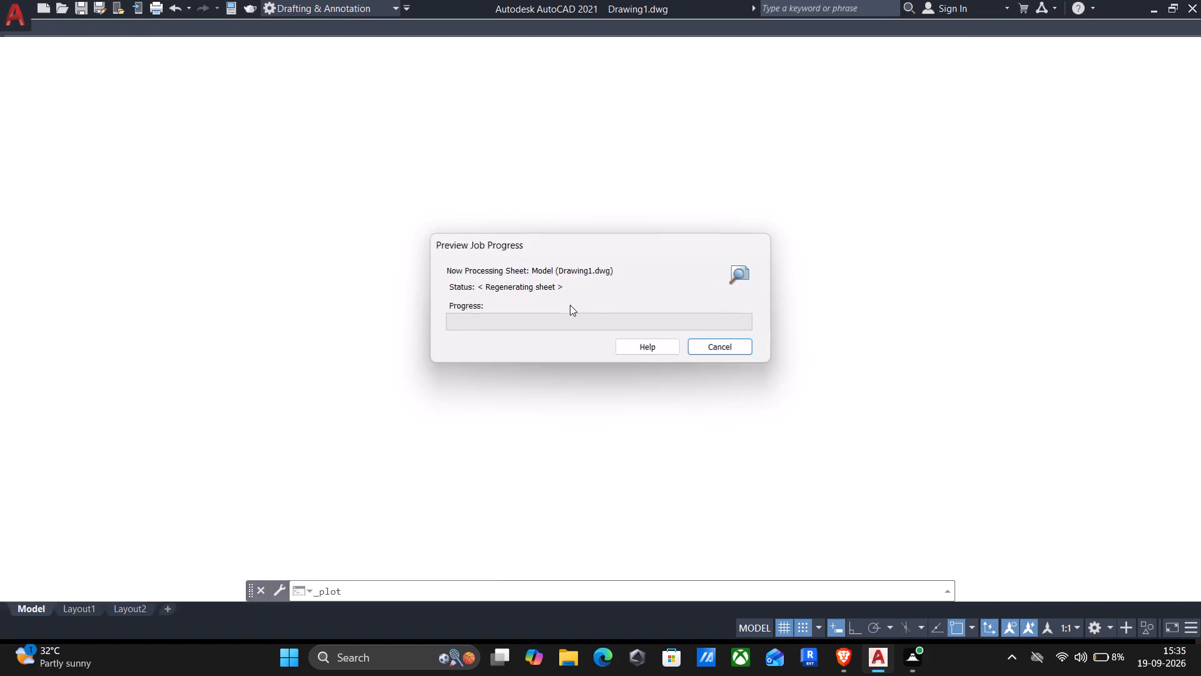
Examine the floor plan's hatches and surface grid lines in the preview, and exit without plotting.
{"action": "scroll", "coordinate": [574, 455], "scroll_direction": "up", "scroll_amount": 4}
{"action": "middle_click_drag", "start_coordinate": [539, 414], "coordinate": [558, 458]}
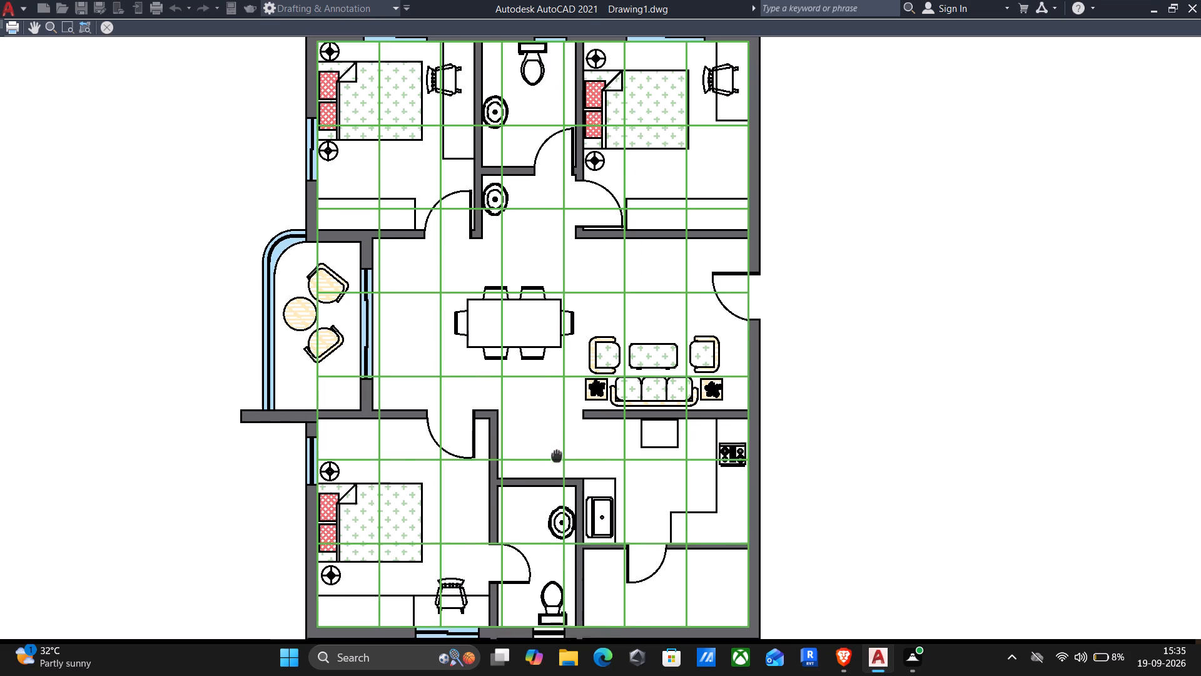
{"action": "middle_click_drag", "start_coordinate": [558, 458], "coordinate": [573, 471]}
{"action": "scroll", "coordinate": [586, 456], "scroll_direction": "down", "scroll_amount": 1}
{"action": "middle_click_drag", "start_coordinate": [583, 434], "coordinate": [646, 422]}
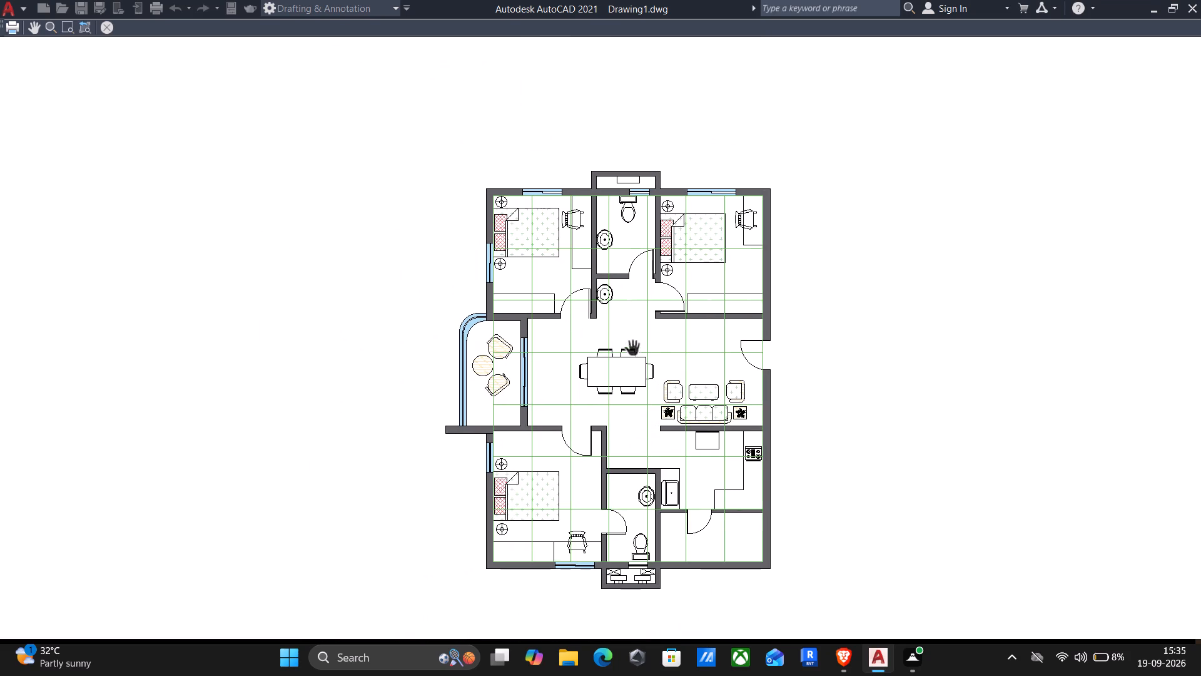
{"action": "scroll", "coordinate": [550, 406], "scroll_direction": "up", "scroll_amount": 2}
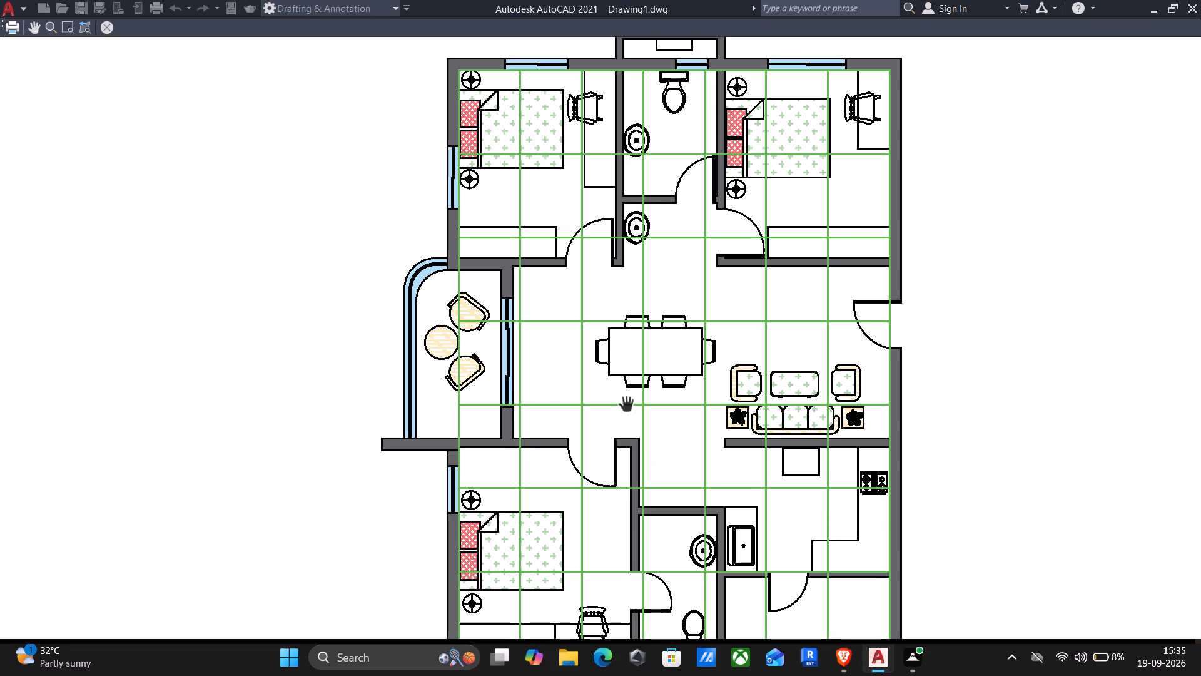
{"action": "scroll", "coordinate": [641, 397], "scroll_direction": "down", "scroll_amount": 1}
{"action": "middle_click_drag", "start_coordinate": [658, 417], "coordinate": [651, 411]}
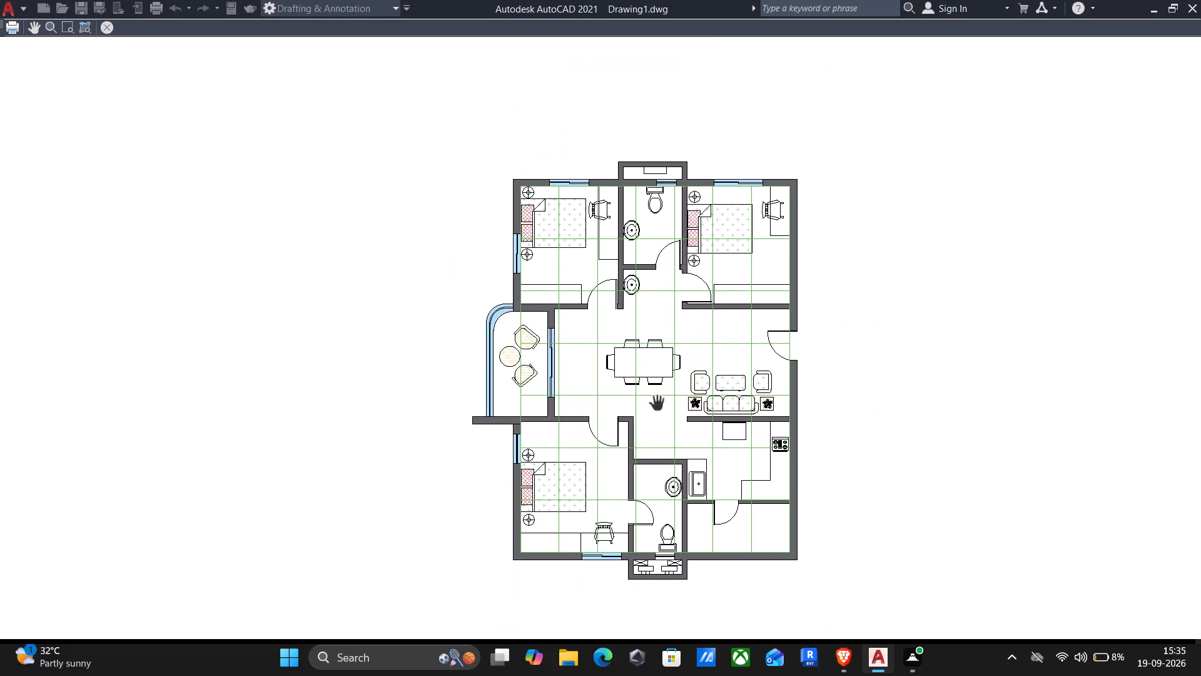
{"action": "scroll", "coordinate": [669, 404], "scroll_direction": "up", "scroll_amount": 1}
{"action": "scroll", "coordinate": [692, 353], "scroll_direction": "down", "scroll_amount": 1}
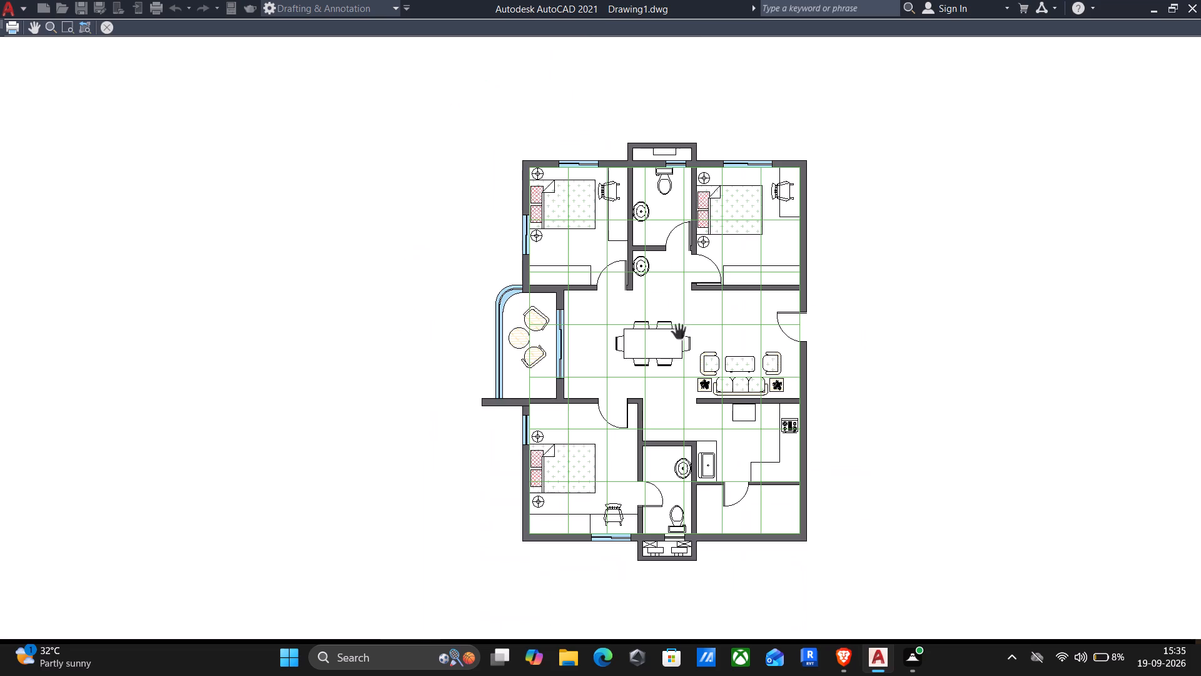
{"action": "left_click", "coordinate": [101, 26]}
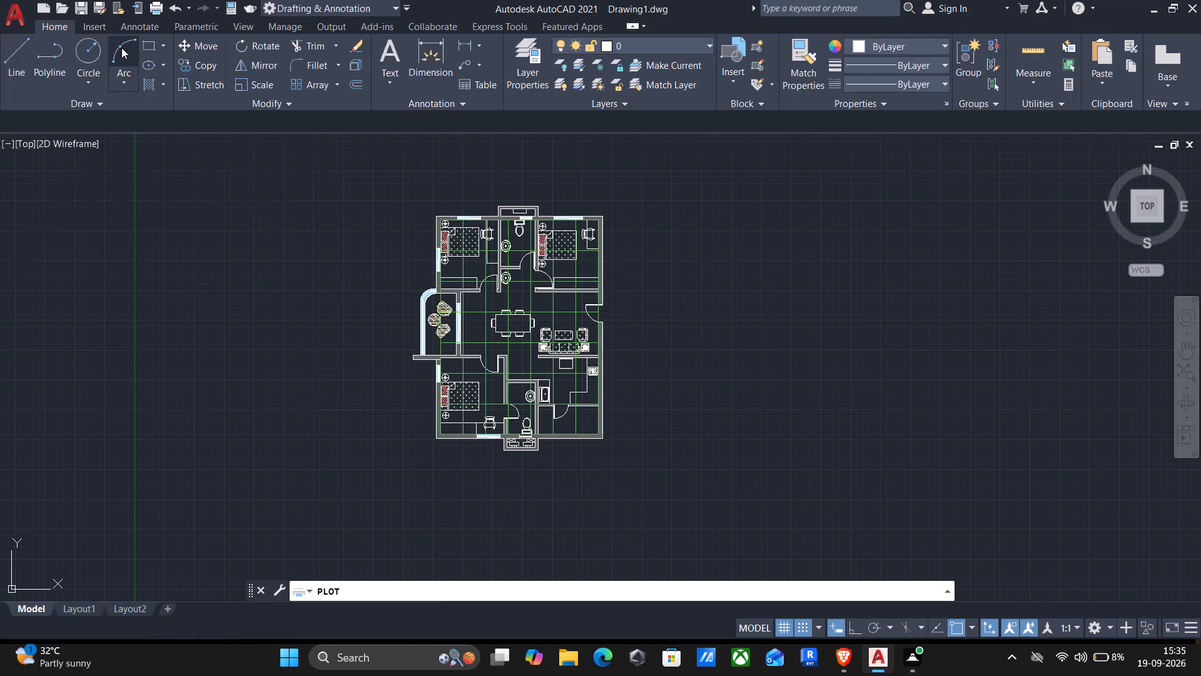
{"action": "scroll", "coordinate": [522, 294], "scroll_direction": "up", "scroll_amount": 1}
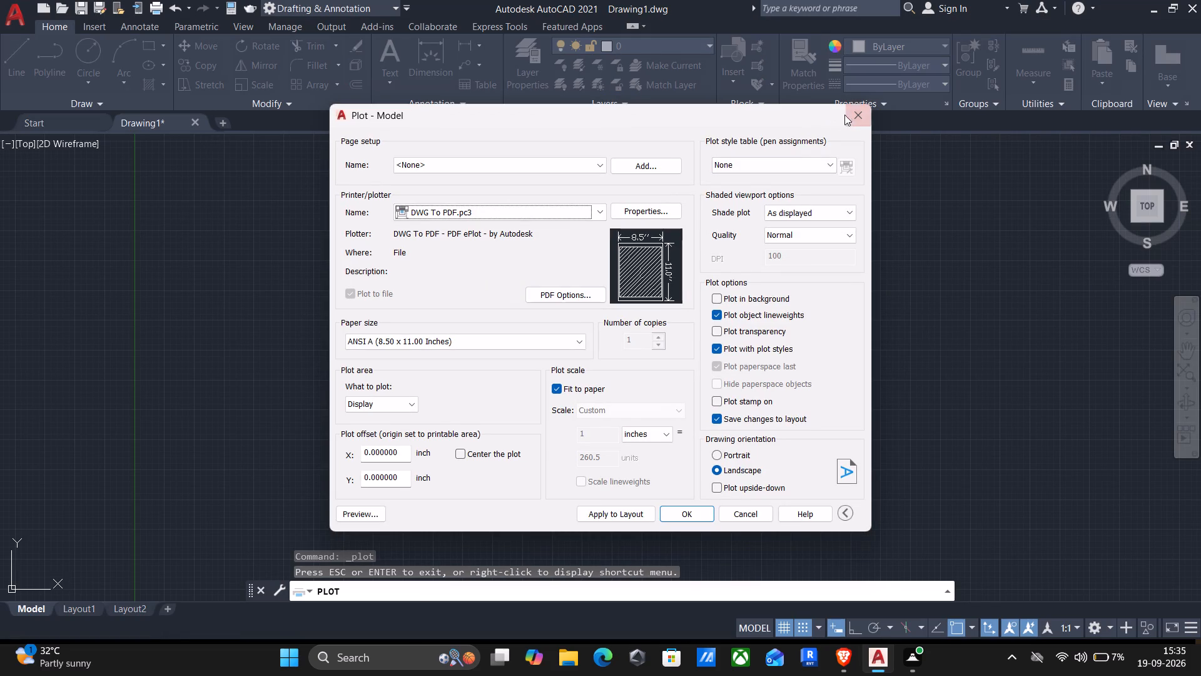
{"action": "left_click", "coordinate": [852, 115]}
Delete the green planar surface covering the floor plan's interior.
{"action": "middle_click_drag", "start_coordinate": [532, 297], "coordinate": [664, 301]}
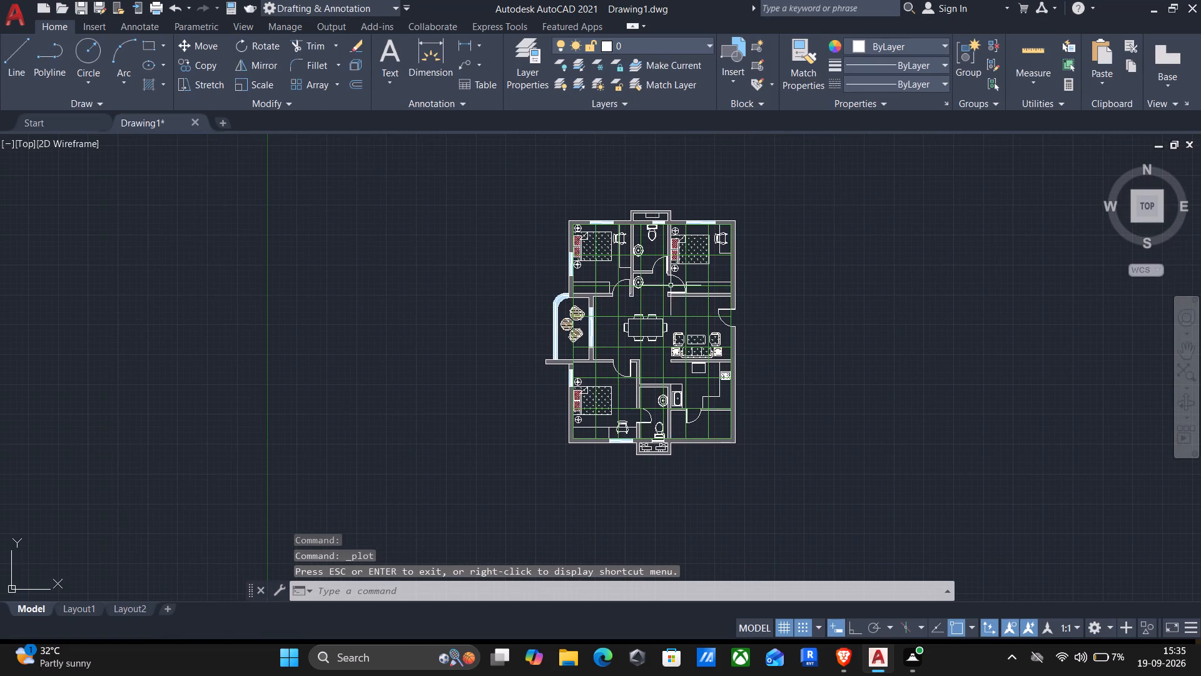
{"action": "scroll", "coordinate": [652, 299], "scroll_direction": "up", "scroll_amount": 3}
{"action": "left_click", "coordinate": [595, 304]}
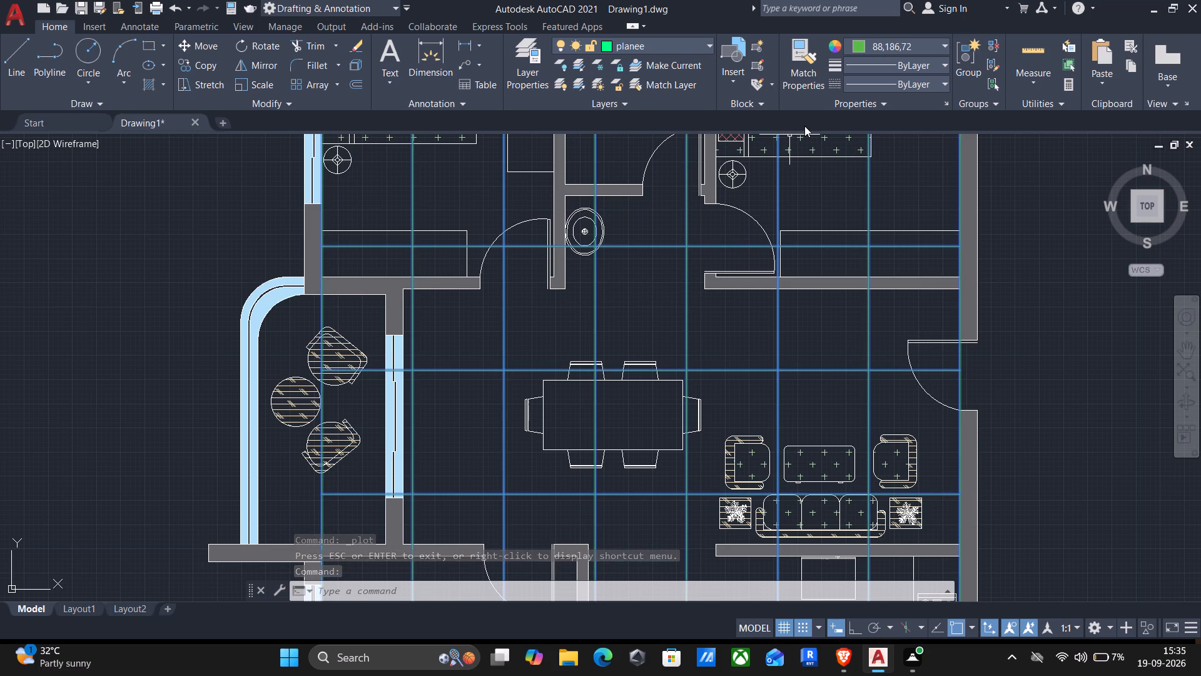
{"action": "key", "text": "Delete"}
Examine the bedrooms, balcony, dining and living areas of the furnished plan without the planar surface.
{"action": "scroll", "coordinate": [749, 351], "scroll_direction": "down", "scroll_amount": 1}
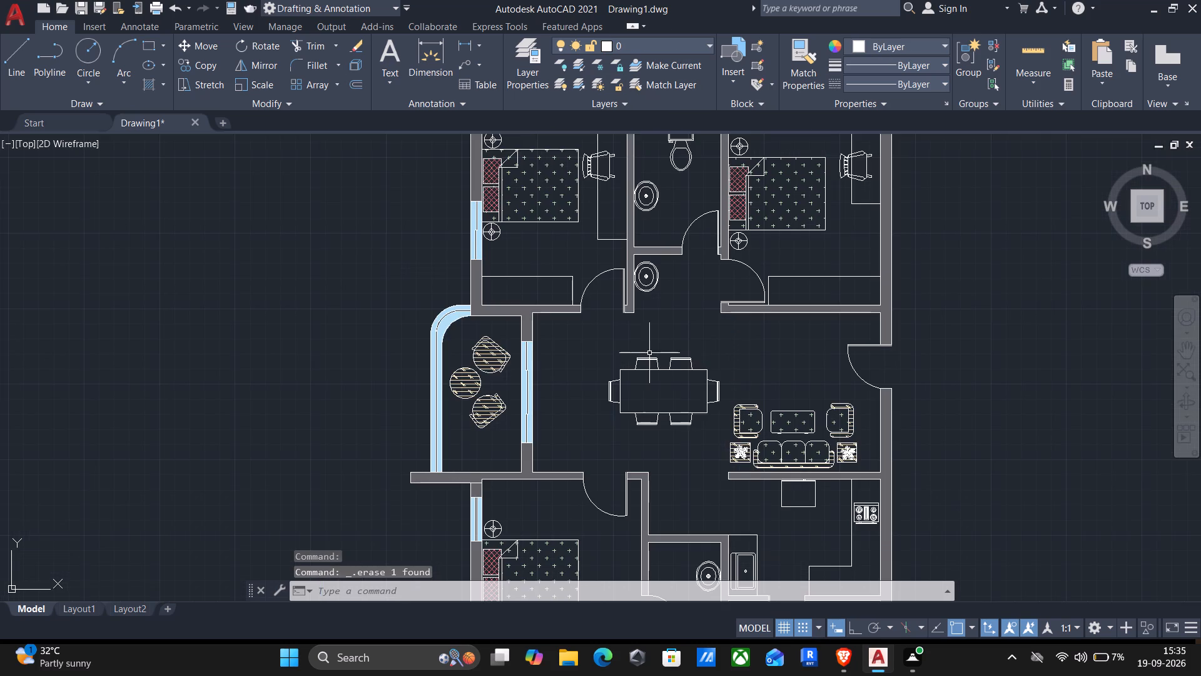
{"action": "middle_click_drag", "start_coordinate": [649, 353], "coordinate": [778, 397]}
{"action": "scroll", "coordinate": [804, 376], "scroll_direction": "down", "scroll_amount": 1}
{"action": "middle_click_drag", "start_coordinate": [794, 369], "coordinate": [758, 337]}
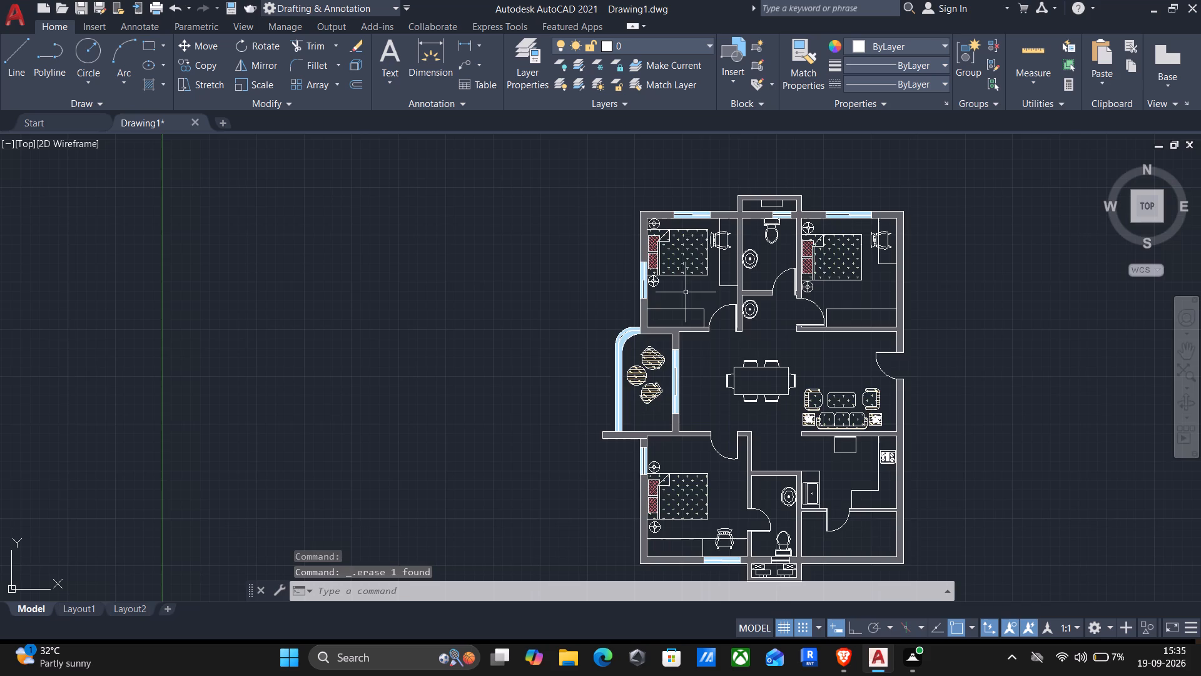
{"action": "scroll", "coordinate": [682, 303], "scroll_direction": "up", "scroll_amount": 3}
{"action": "scroll", "coordinate": [683, 314], "scroll_direction": "down", "scroll_amount": 2}
{"action": "middle_click_drag", "start_coordinate": [744, 400], "coordinate": [721, 351]}
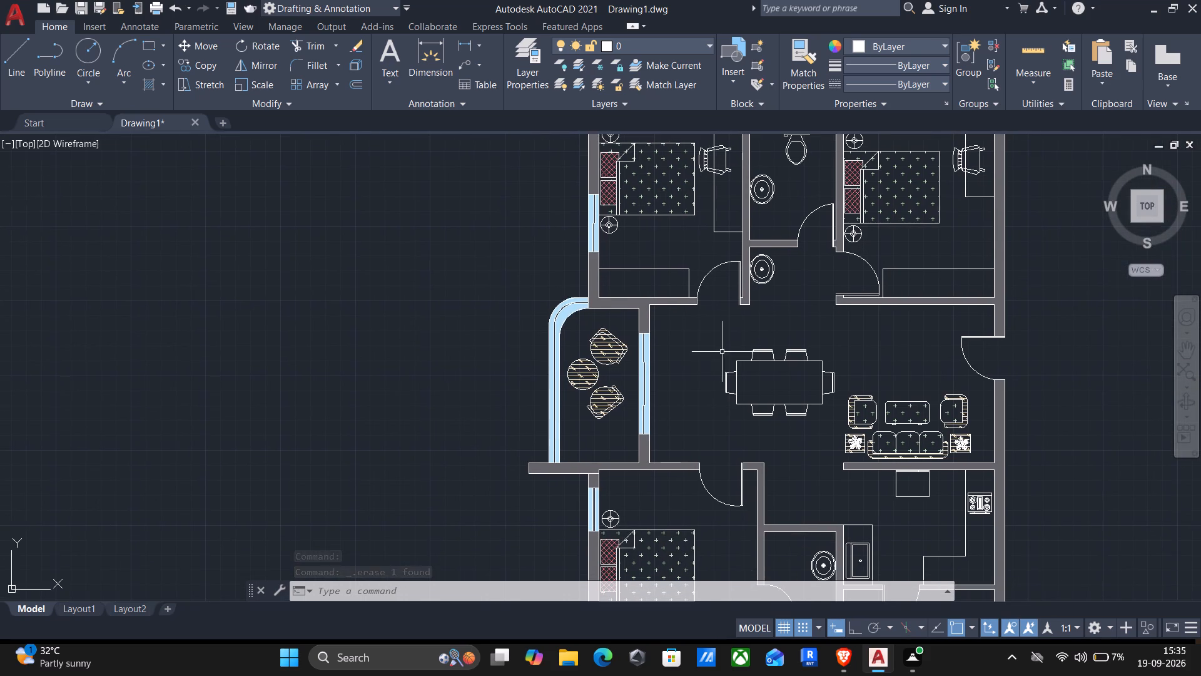
{"action": "middle_click_drag", "start_coordinate": [754, 402], "coordinate": [680, 353]}
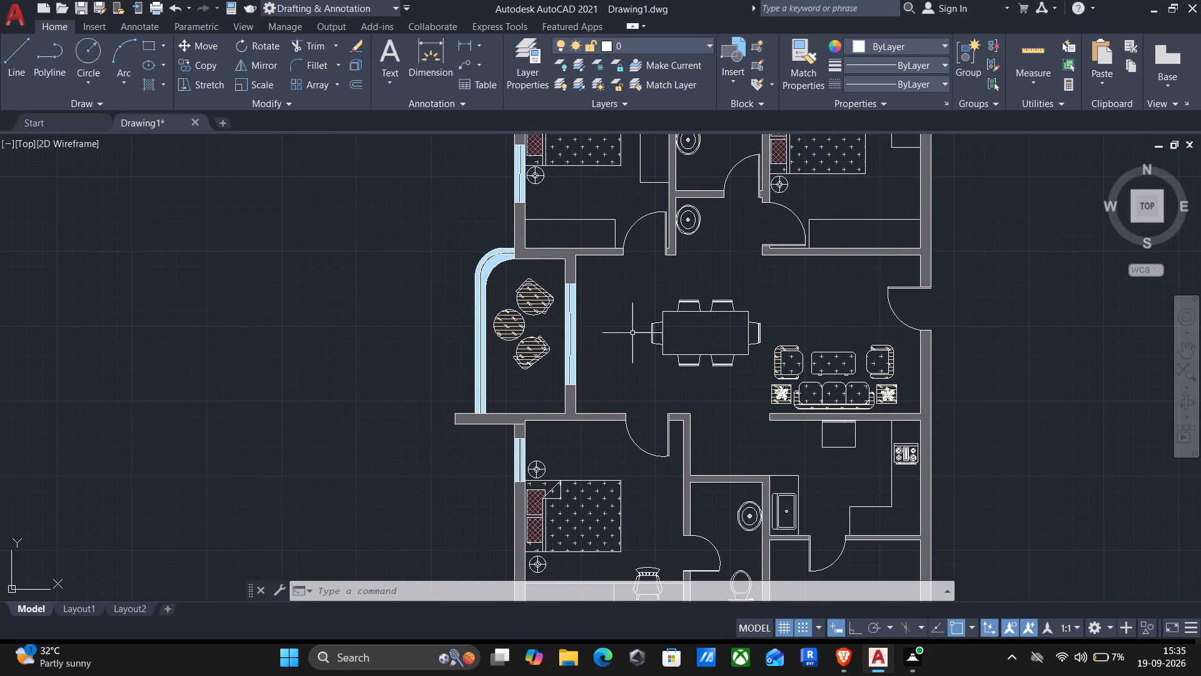
{"action": "middle_click_drag", "start_coordinate": [629, 332], "coordinate": [673, 363]}
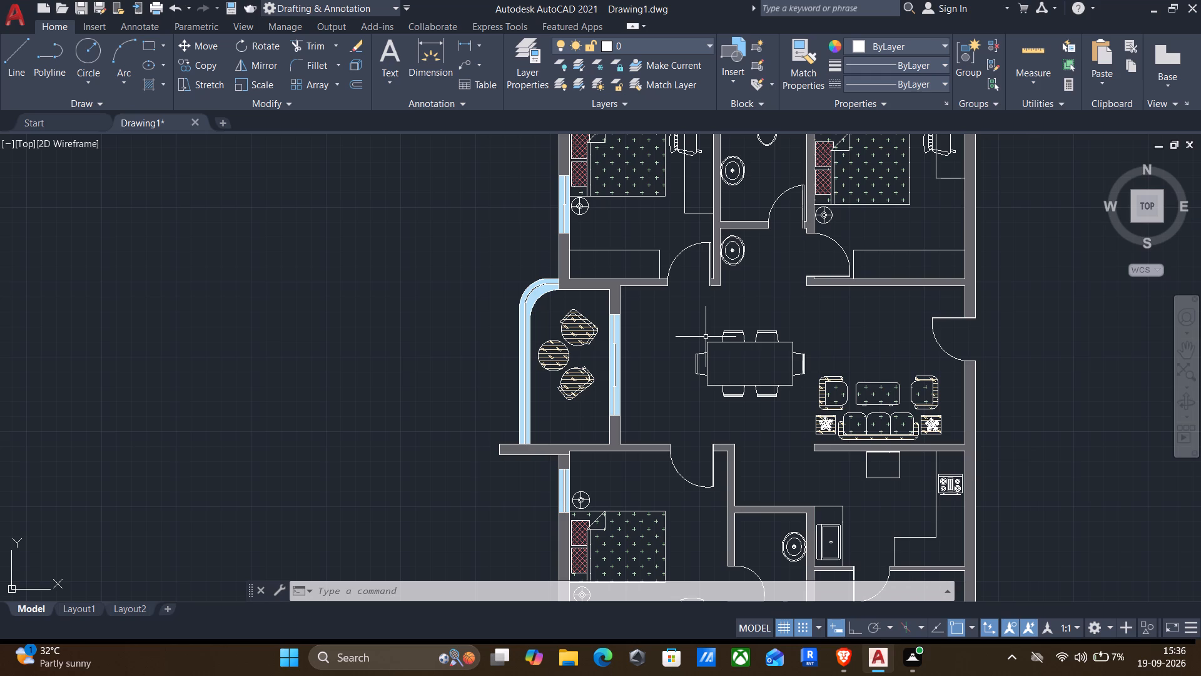
{"action": "middle_click_drag", "start_coordinate": [651, 342], "coordinate": [607, 357]}
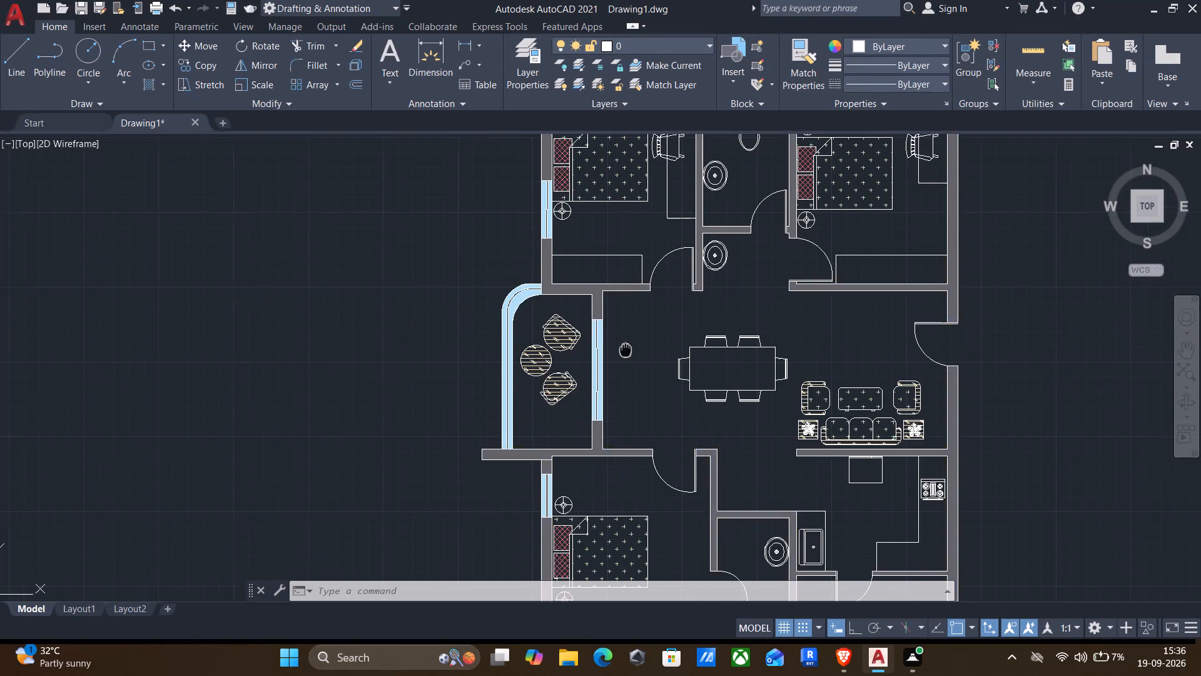
{"action": "middle_click_drag", "start_coordinate": [607, 357], "coordinate": [529, 380]}
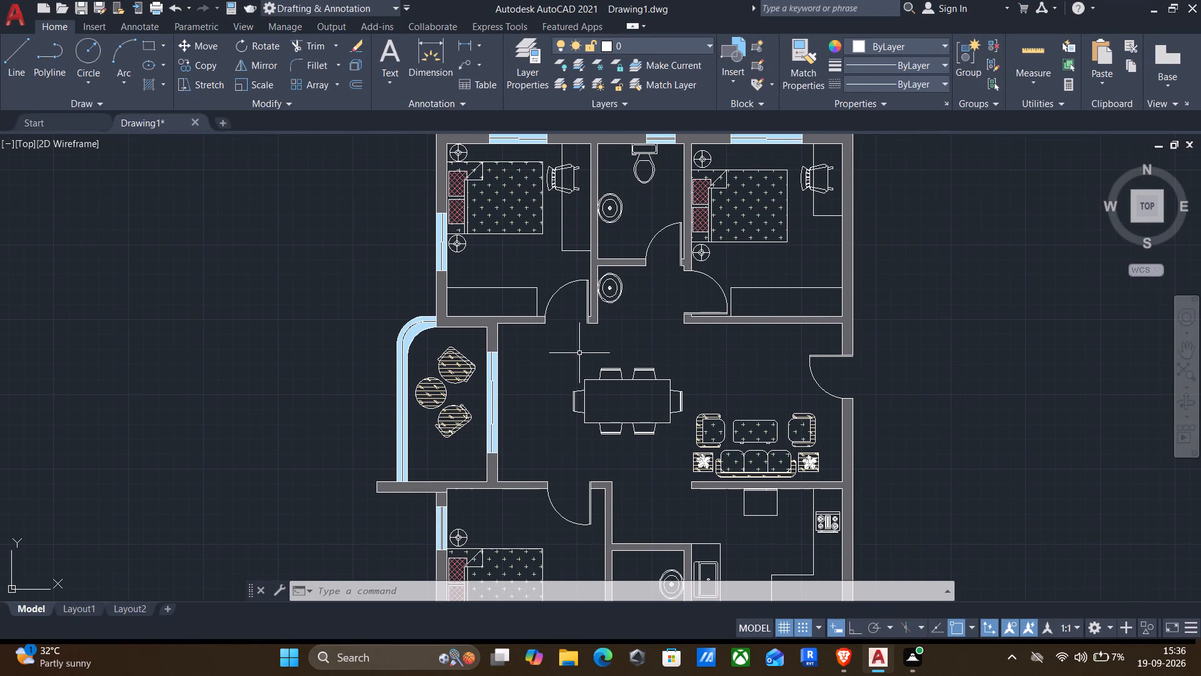
{"action": "middle_click_drag", "start_coordinate": [550, 322], "coordinate": [609, 416]}
{"action": "middle_click_drag", "start_coordinate": [549, 362], "coordinate": [509, 363]}
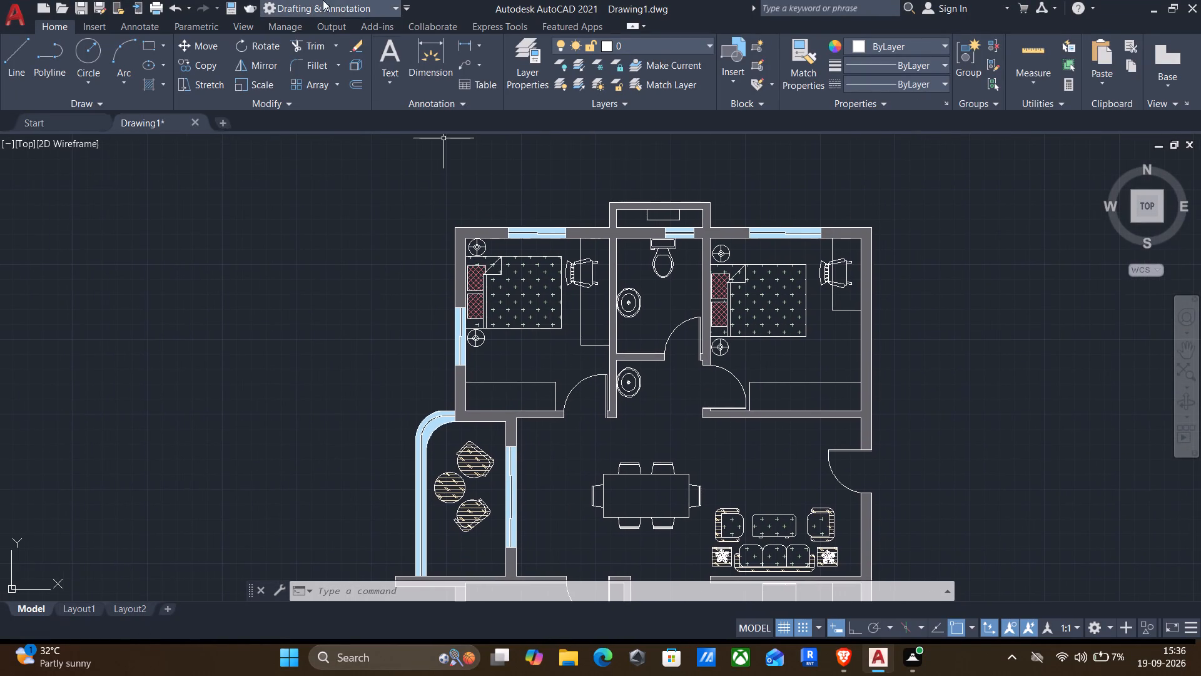
Create a two-line multiline text label reading BEDROOM-1 and 10'-0" X 12'-0" in the empty area west of the floor plan.
{"action": "left_click", "coordinate": [385, 53]}
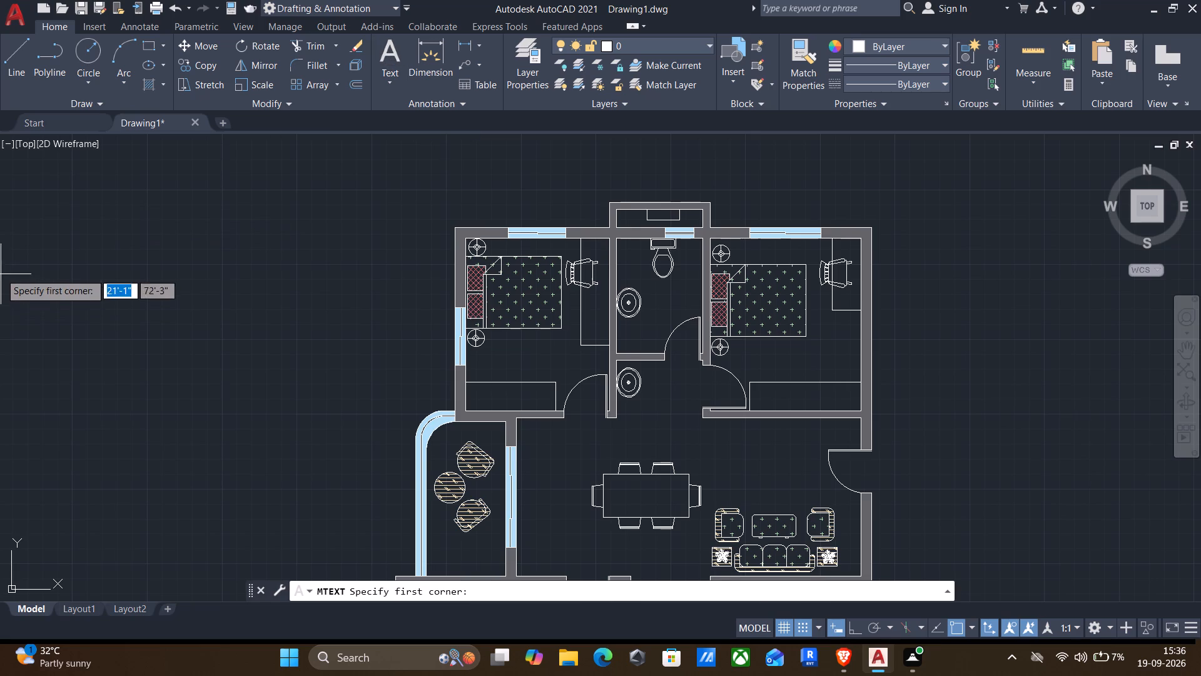
{"action": "left_click", "coordinate": [39, 260]}
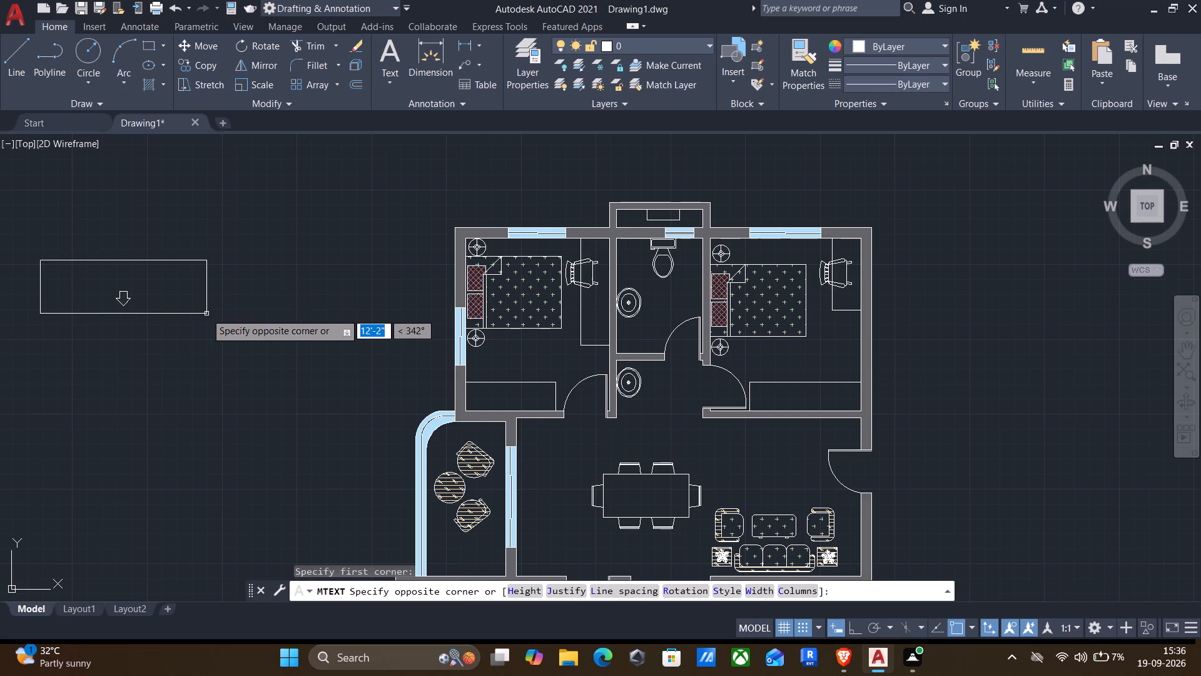
{"action": "left_click", "coordinate": [190, 315]}
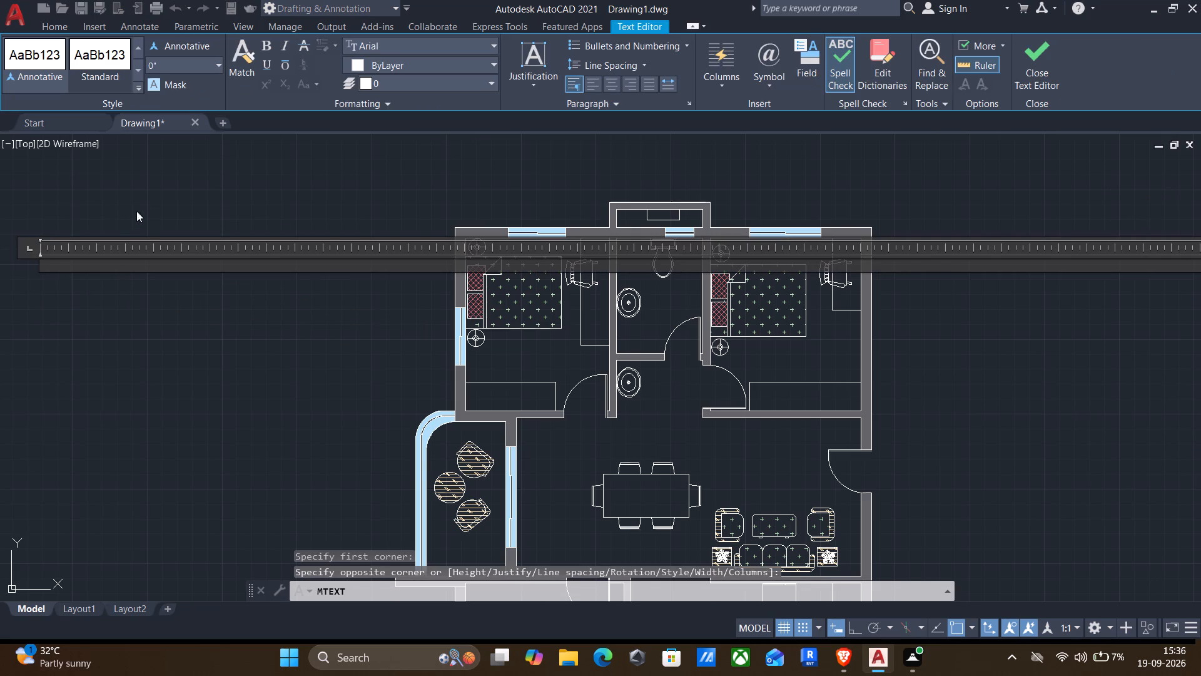
{"action": "left_click", "coordinate": [214, 66]}
{"action": "left_click", "coordinate": [213, 66]}
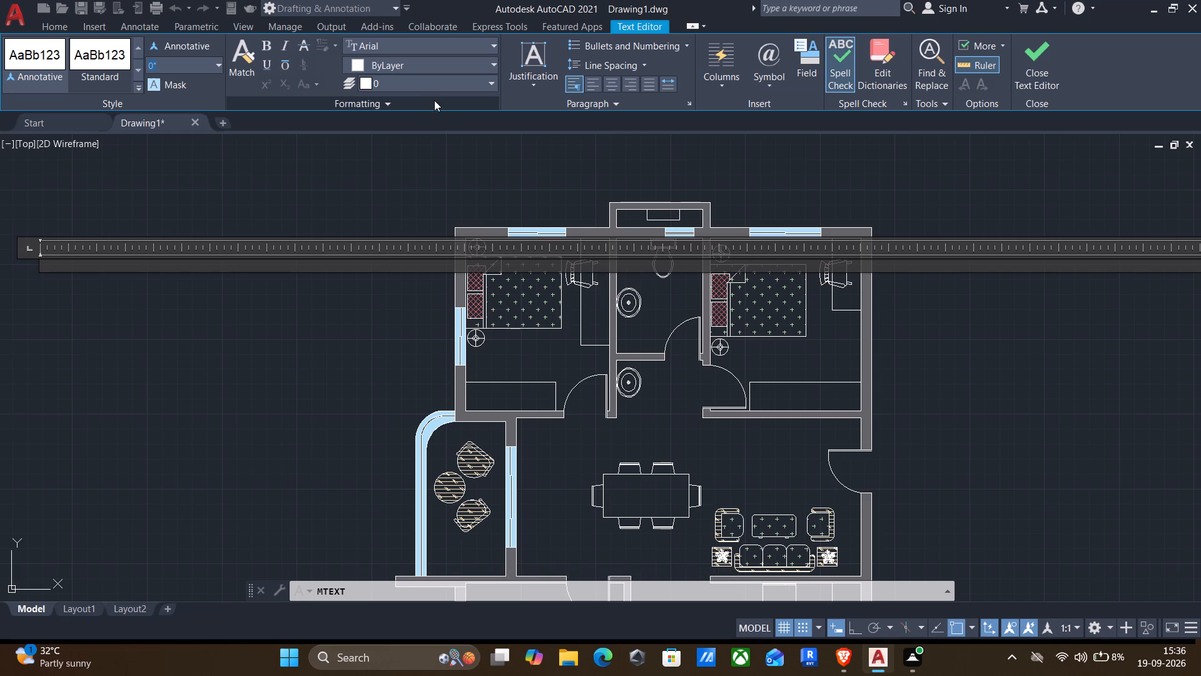
{"action": "left_click", "coordinate": [485, 46]}
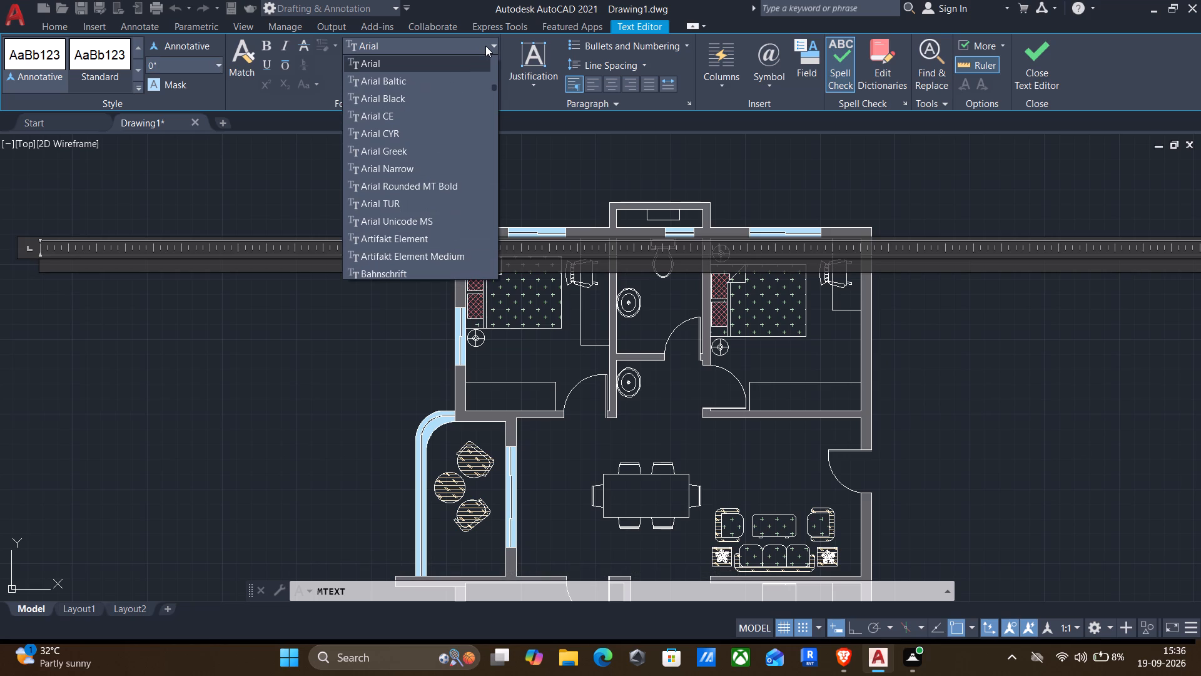
{"action": "left_click", "coordinate": [485, 46]}
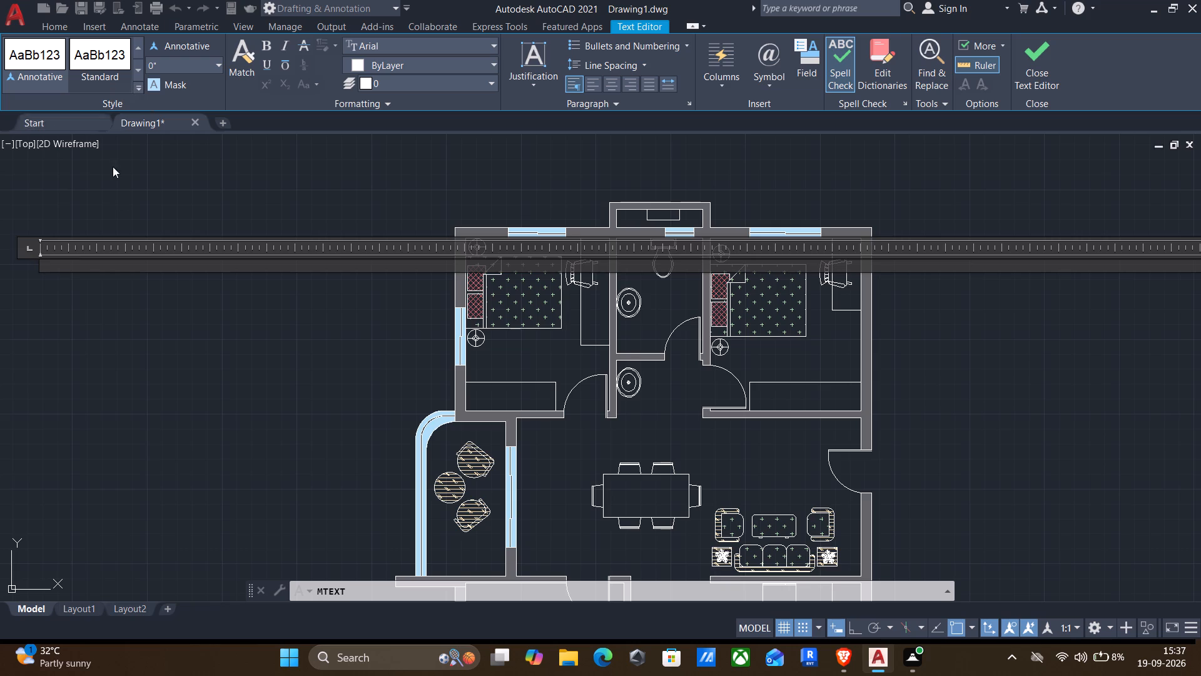
{"action": "left_click", "coordinate": [79, 268]}
{"action": "type", "text": "BED"}
{"action": "type", "text": "ROO"}
{"action": "key", "text": "m"}
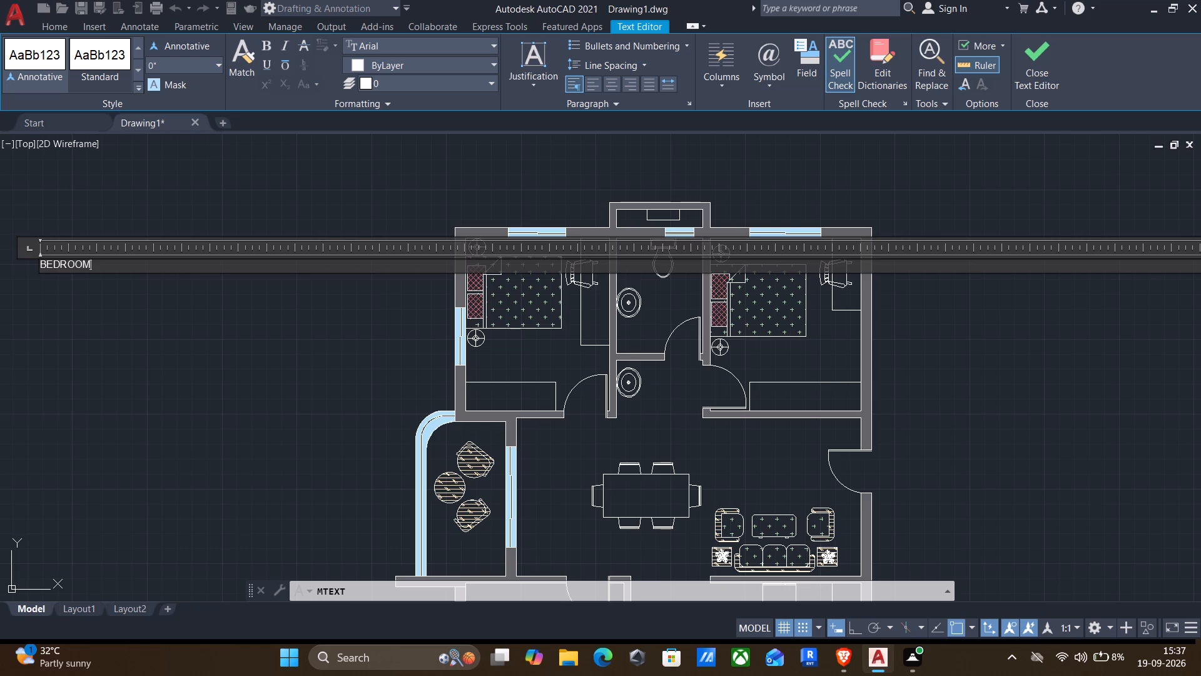
{"action": "key", "text": "minus"}
{"action": "key", "text": "1"}
{"action": "key", "text": "Return"}
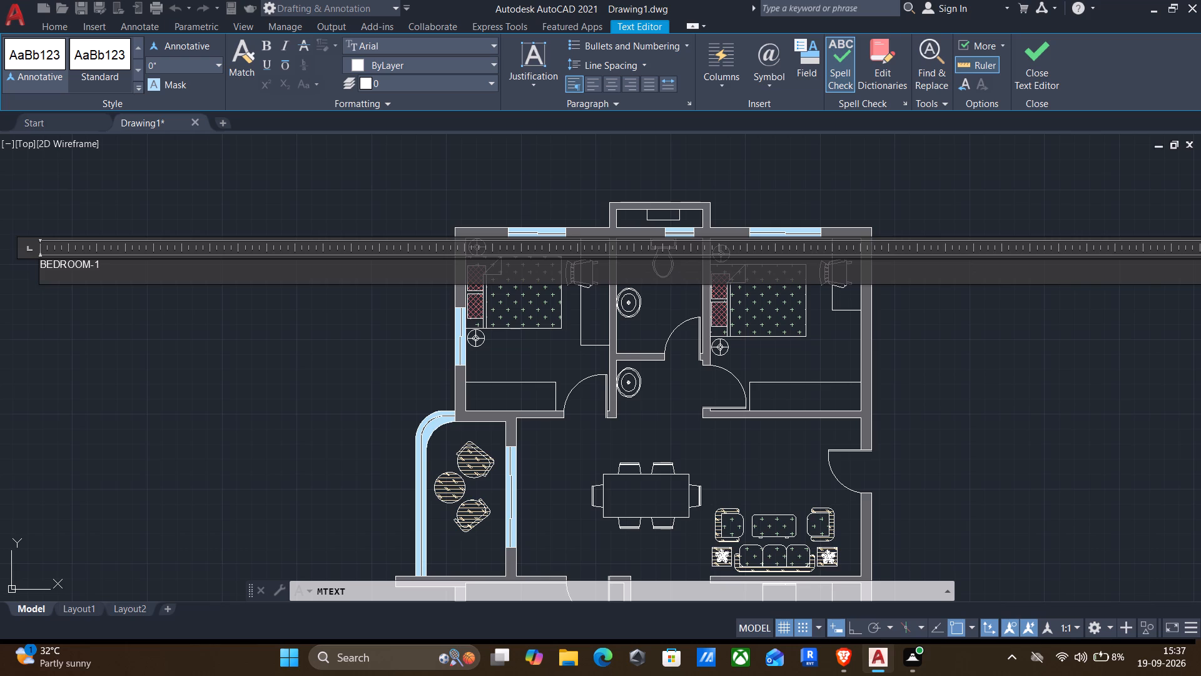
{"action": "type", "text": "10'-0\""}
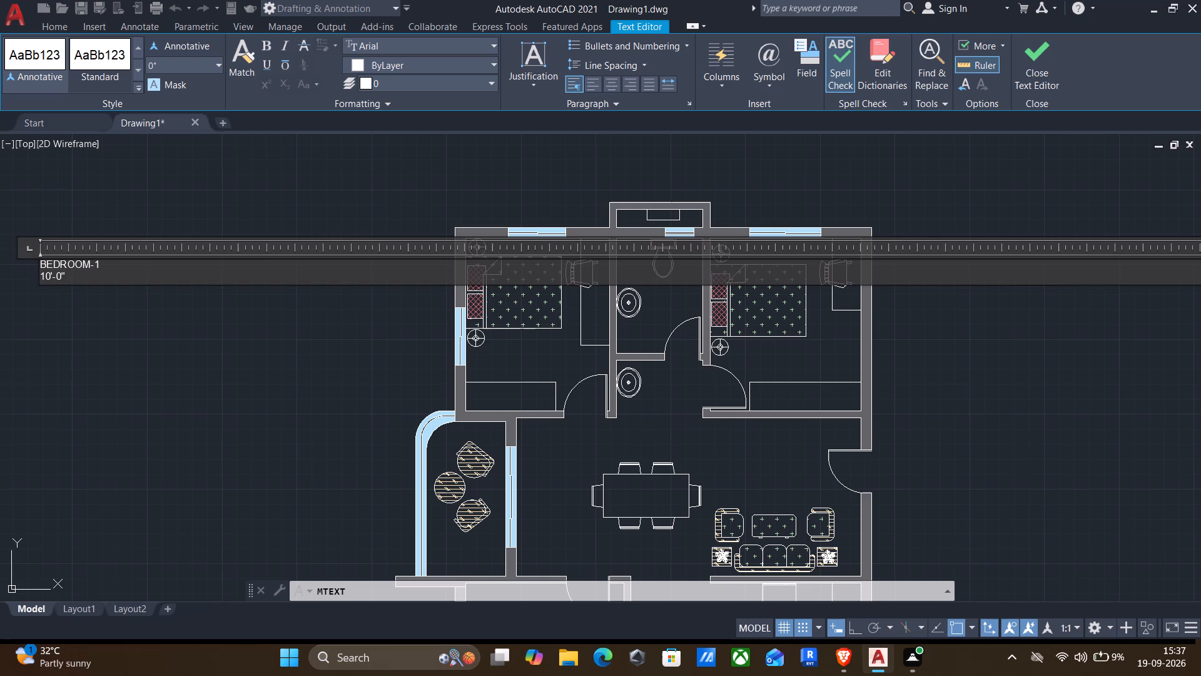
{"action": "key", "text": "space"}
{"action": "type", "text": "X 12'-0"}
{"action": "key", "text": "shift+quotedbl"}
{"action": "scroll", "coordinate": [79, 267], "scroll_direction": "up", "scroll_amount": 1}
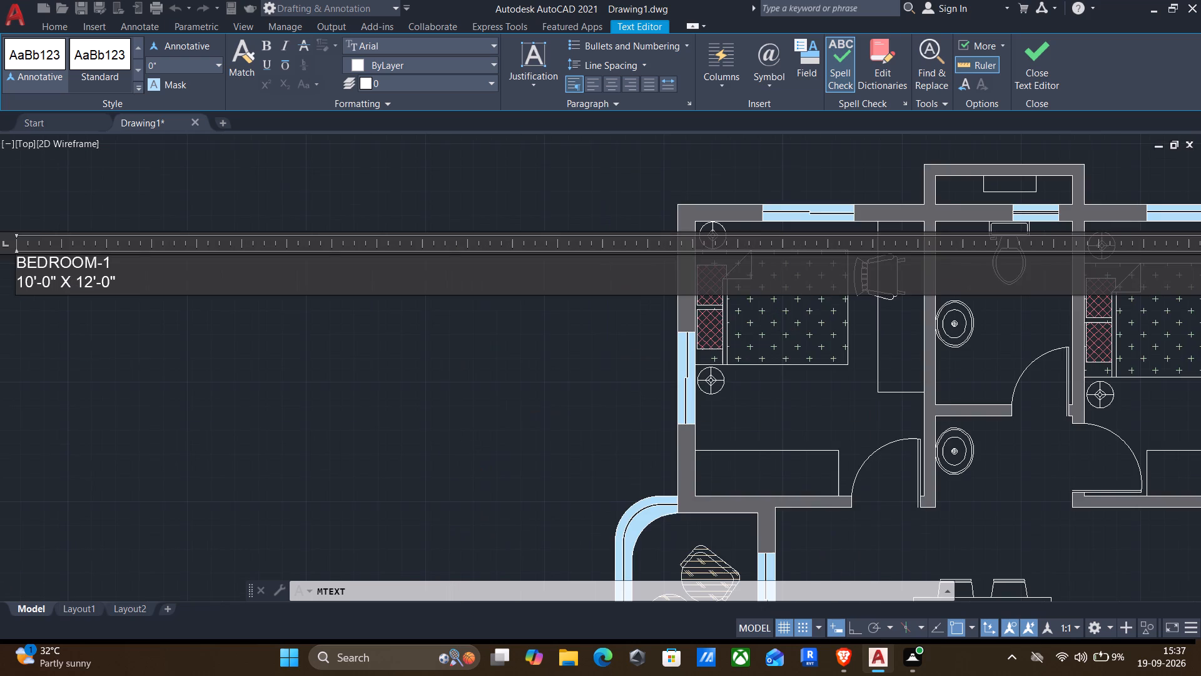
{"action": "scroll", "coordinate": [71, 307], "scroll_direction": "up", "scroll_amount": 2}
{"action": "middle_click_drag", "start_coordinate": [98, 315], "coordinate": [276, 359]}
{"action": "middle_click", "coordinate": [276, 359]}
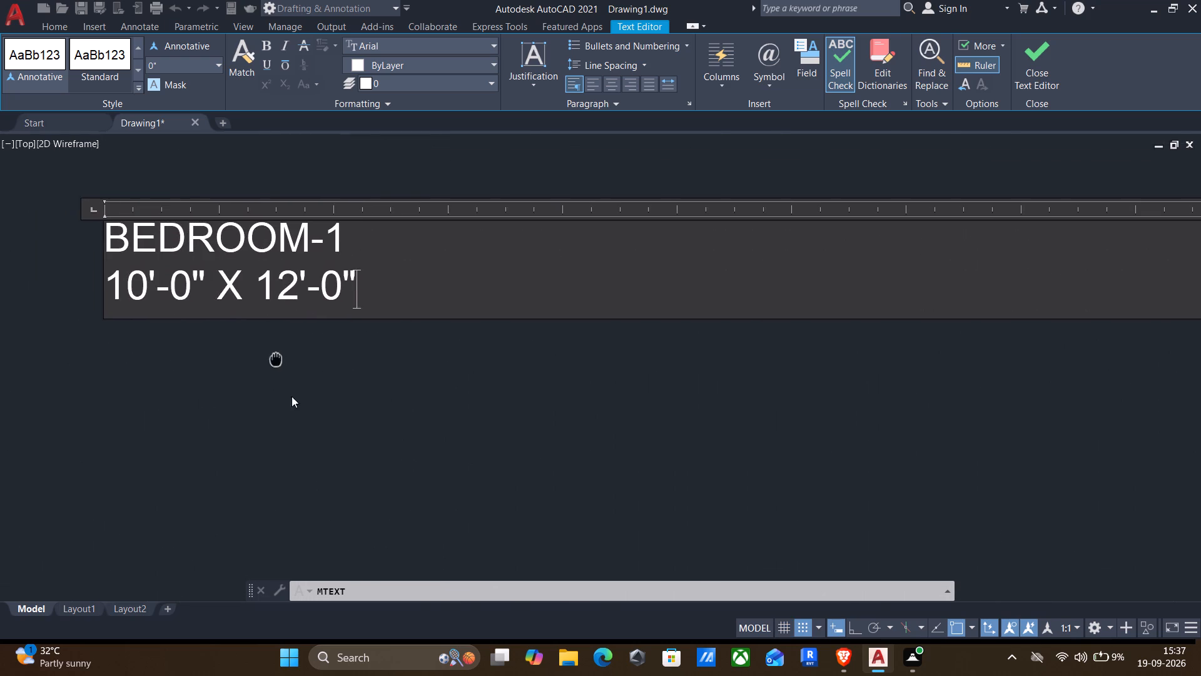
{"action": "left_click", "coordinate": [264, 417]}
Set the text height of the BEDROOM-1 label to 6" in its properties.
{"action": "left_click_drag", "start_coordinate": [190, 327], "coordinate": [186, 320]}
{"action": "left_click", "coordinate": [81, 205]}
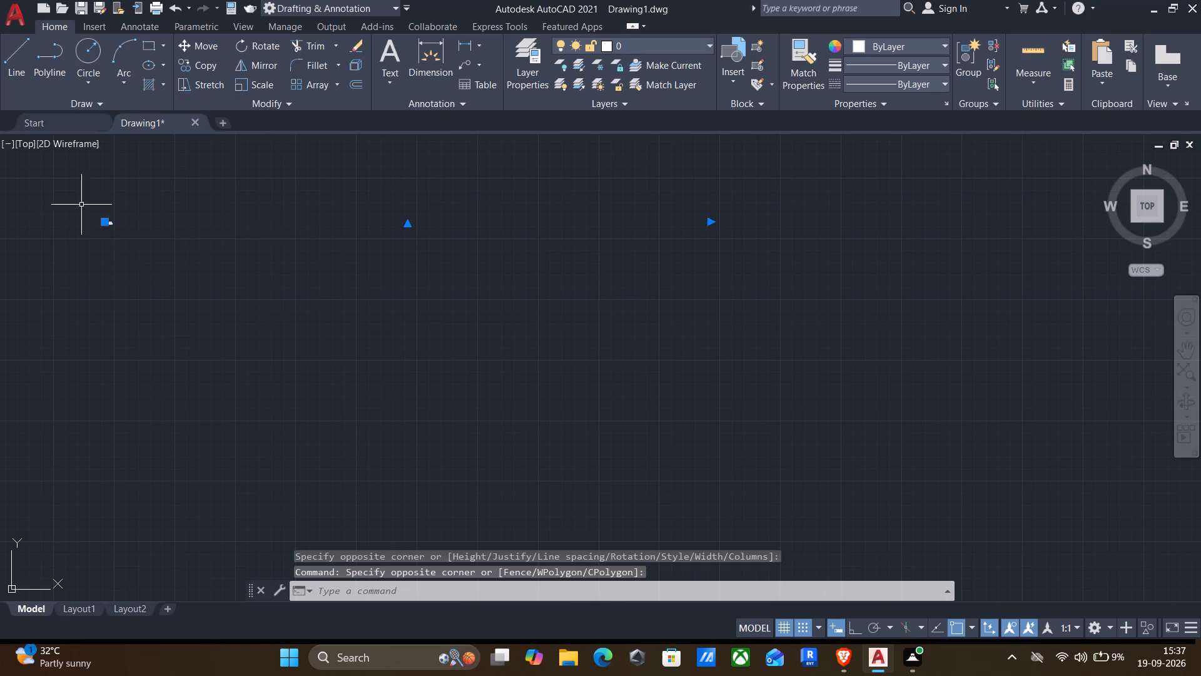
{"action": "right_click", "coordinate": [218, 275]}
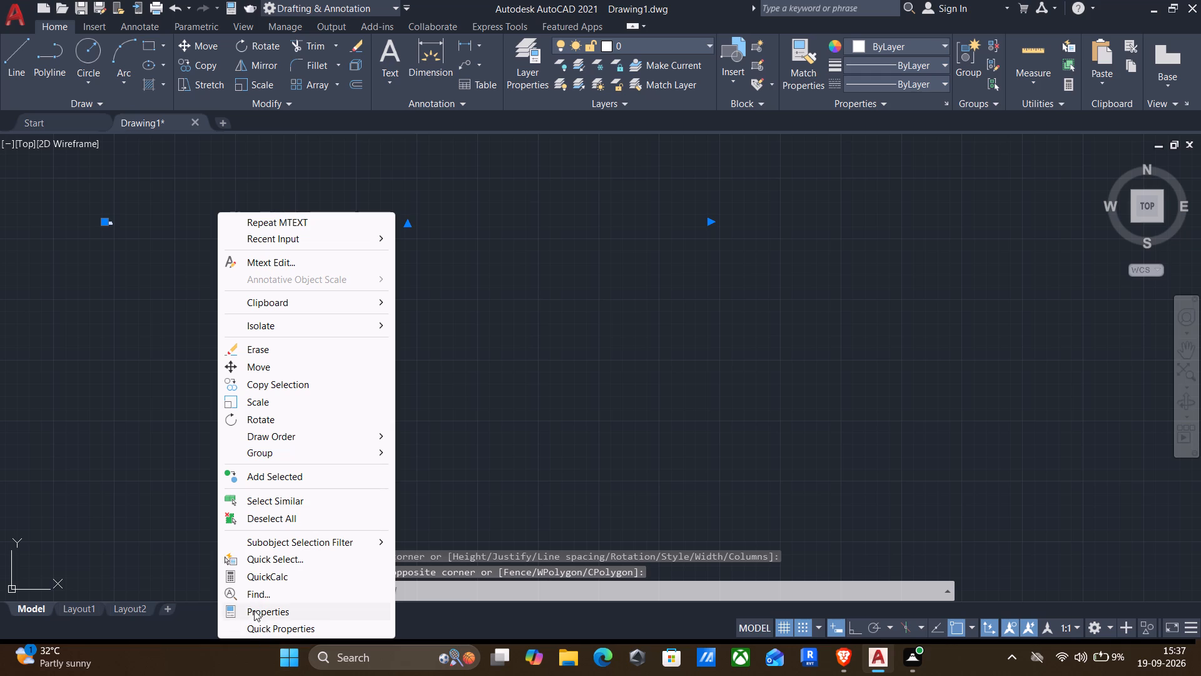
{"action": "left_click", "coordinate": [253, 608]}
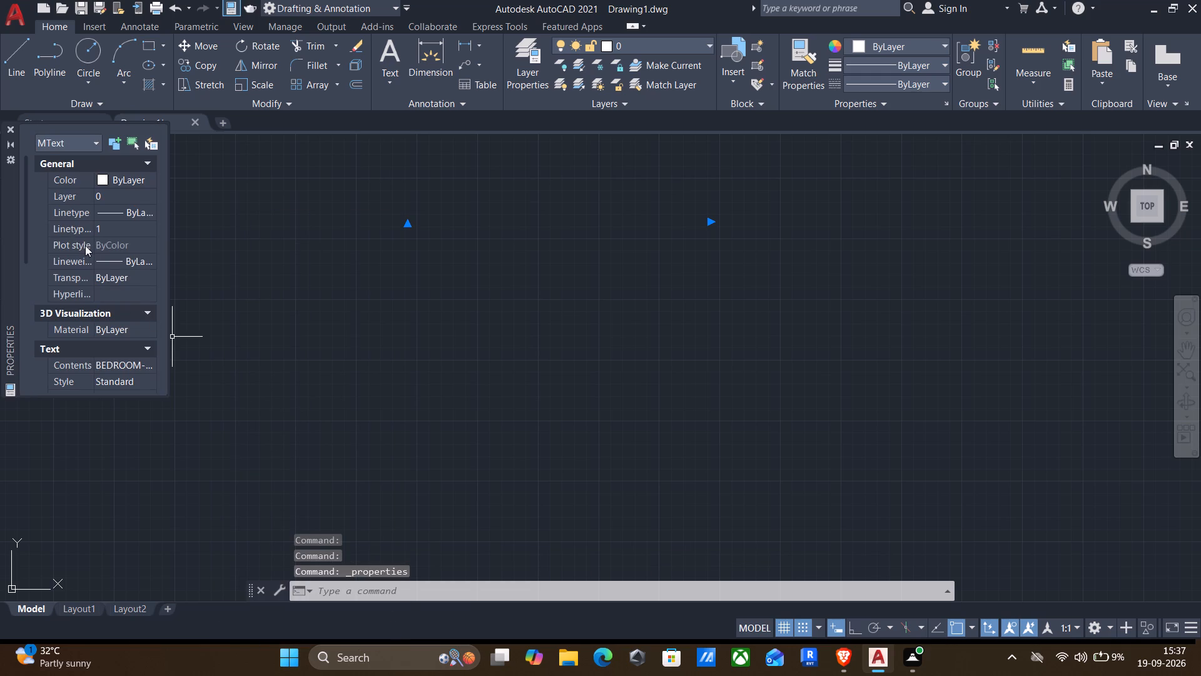
{"action": "scroll", "coordinate": [118, 292], "scroll_direction": "down", "scroll_amount": 3}
{"action": "left_click", "coordinate": [126, 226]}
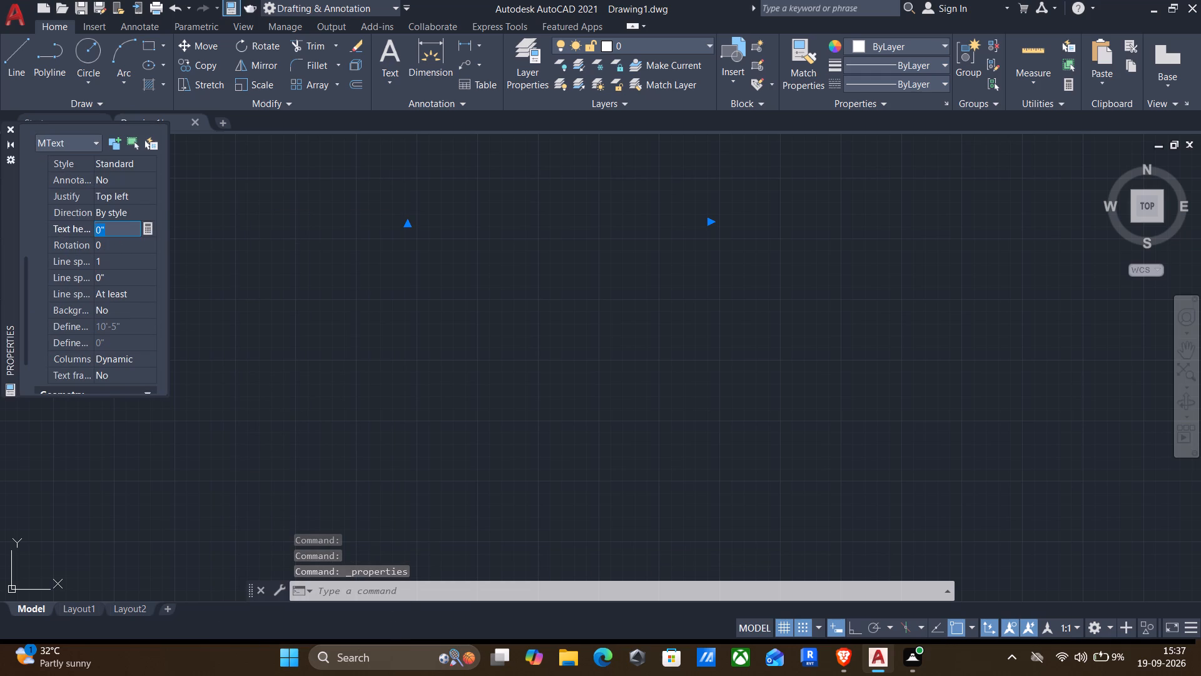
{"action": "key", "text": "6"}
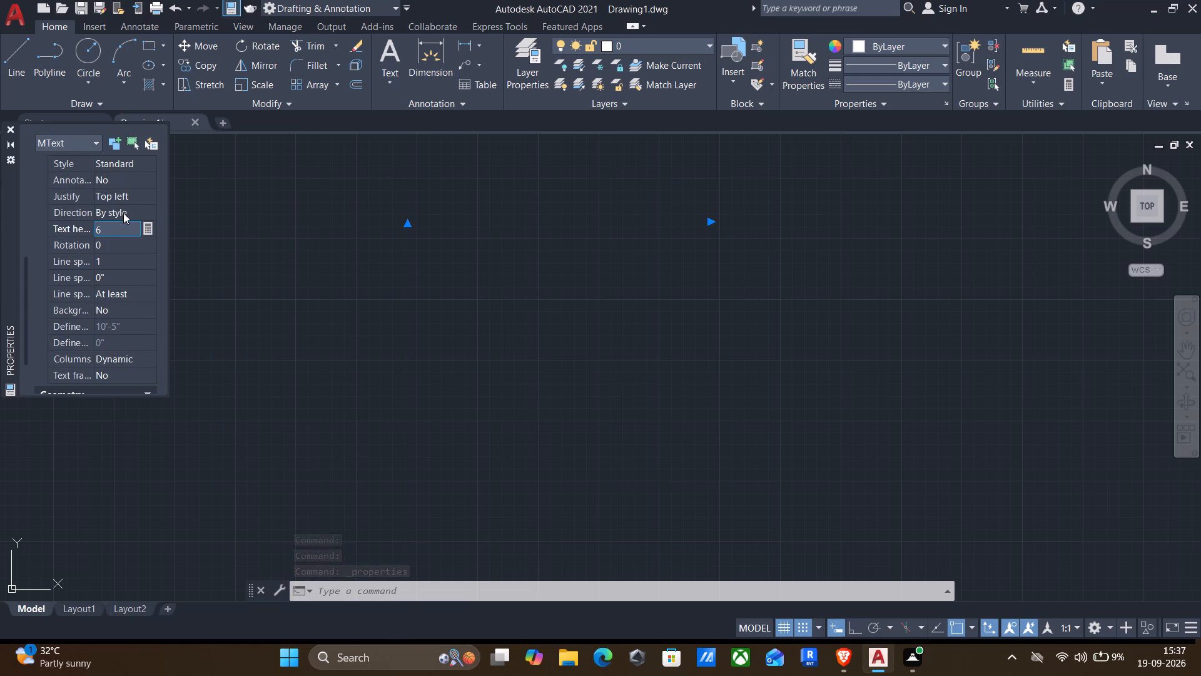
{"action": "key", "text": "shift+quotedbl"}
{"action": "key", "text": "Return"}
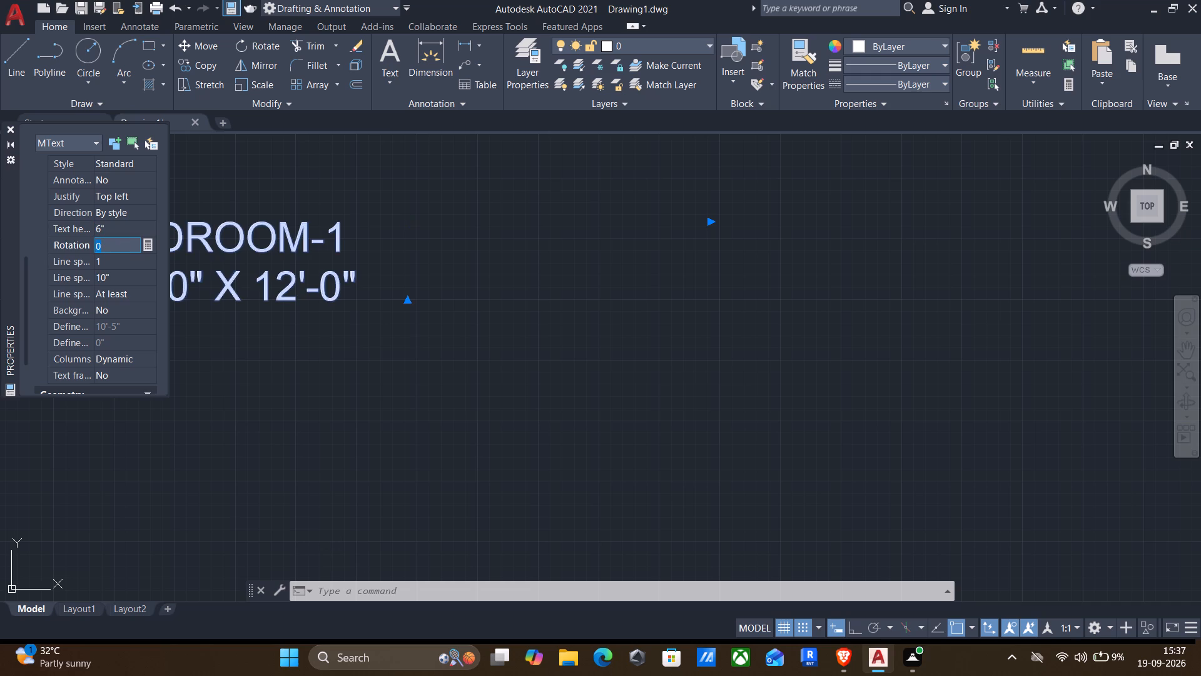
{"action": "left_click", "coordinate": [9, 131]}
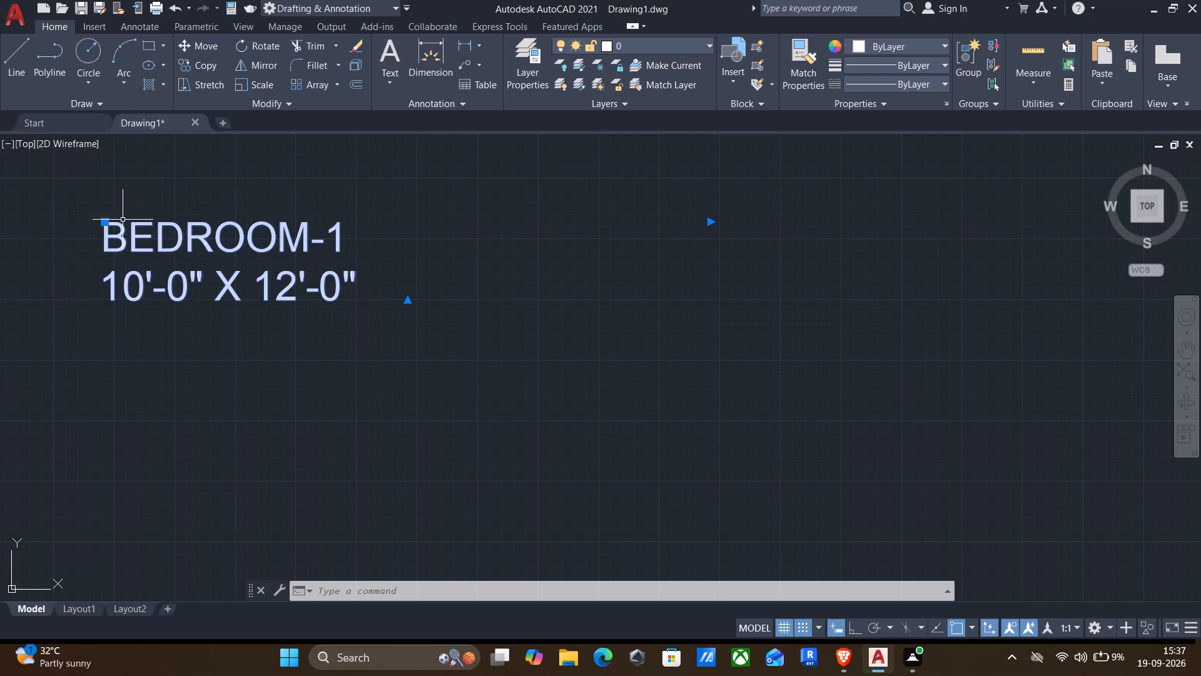
Copy the BEDROOM-1 label into the northwest bedroom, between the bed and the wardrobe.
{"action": "scroll", "coordinate": [230, 260], "scroll_direction": "down", "scroll_amount": 1}
{"action": "scroll", "coordinate": [517, 250], "scroll_direction": "down", "scroll_amount": 2}
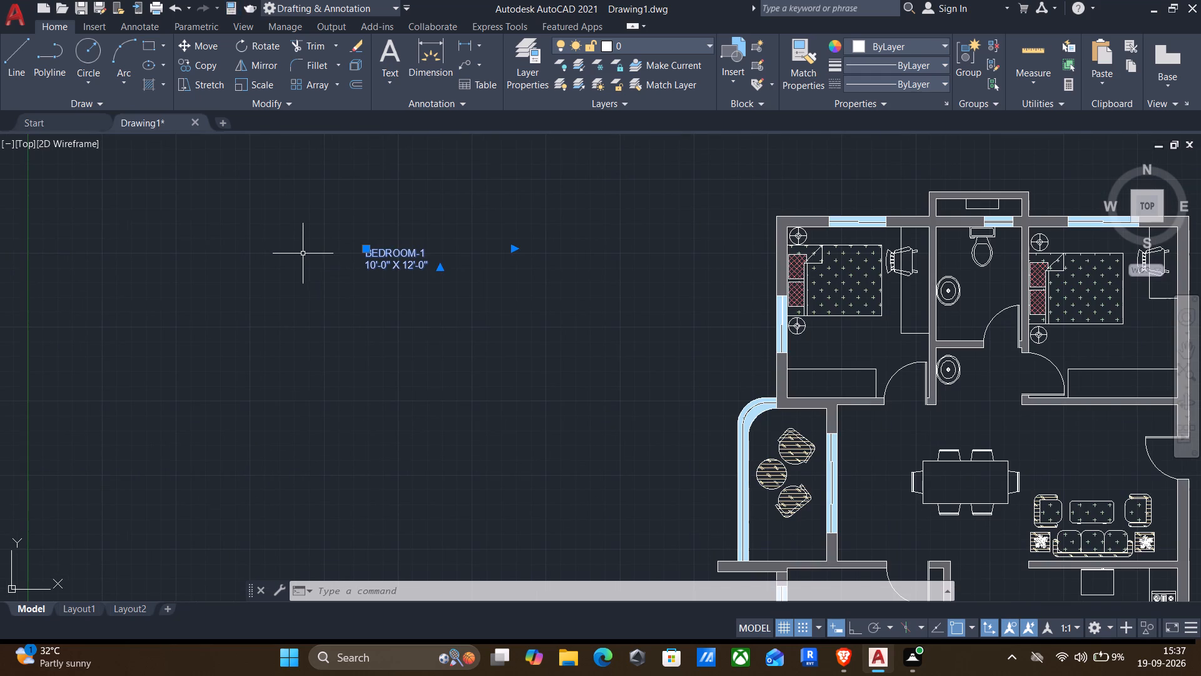
{"action": "key", "text": "c"}
{"action": "key", "text": "o"}
{"action": "key", "text": "Return"}
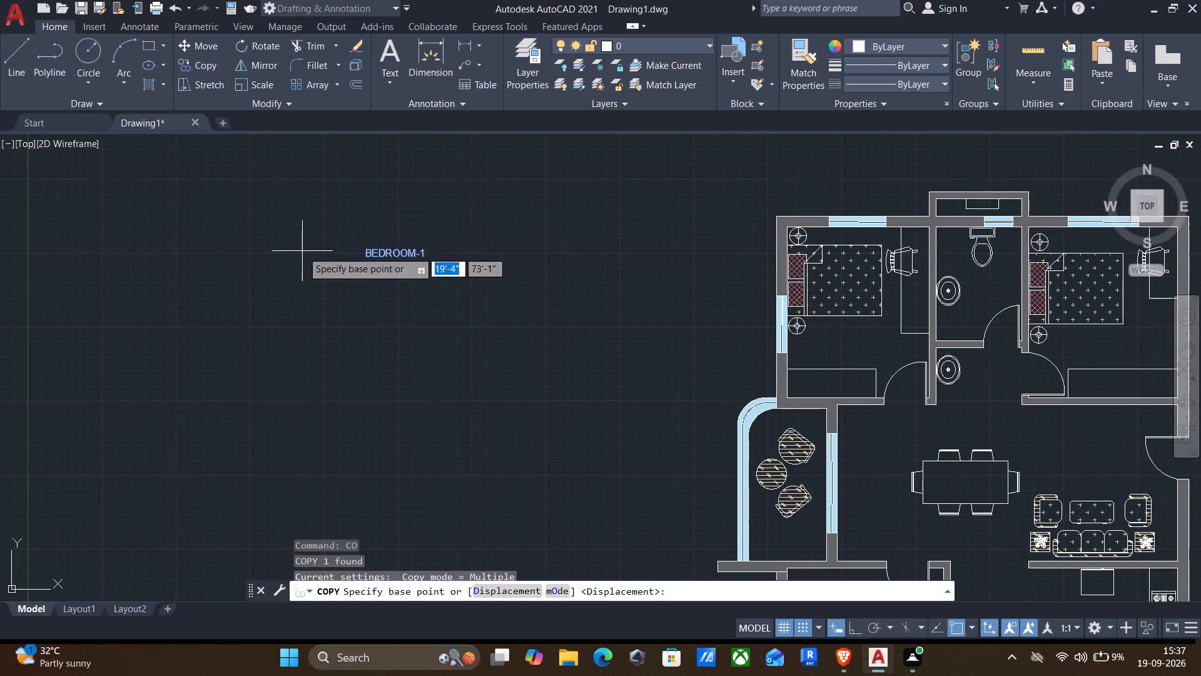
{"action": "left_click", "coordinate": [365, 253]}
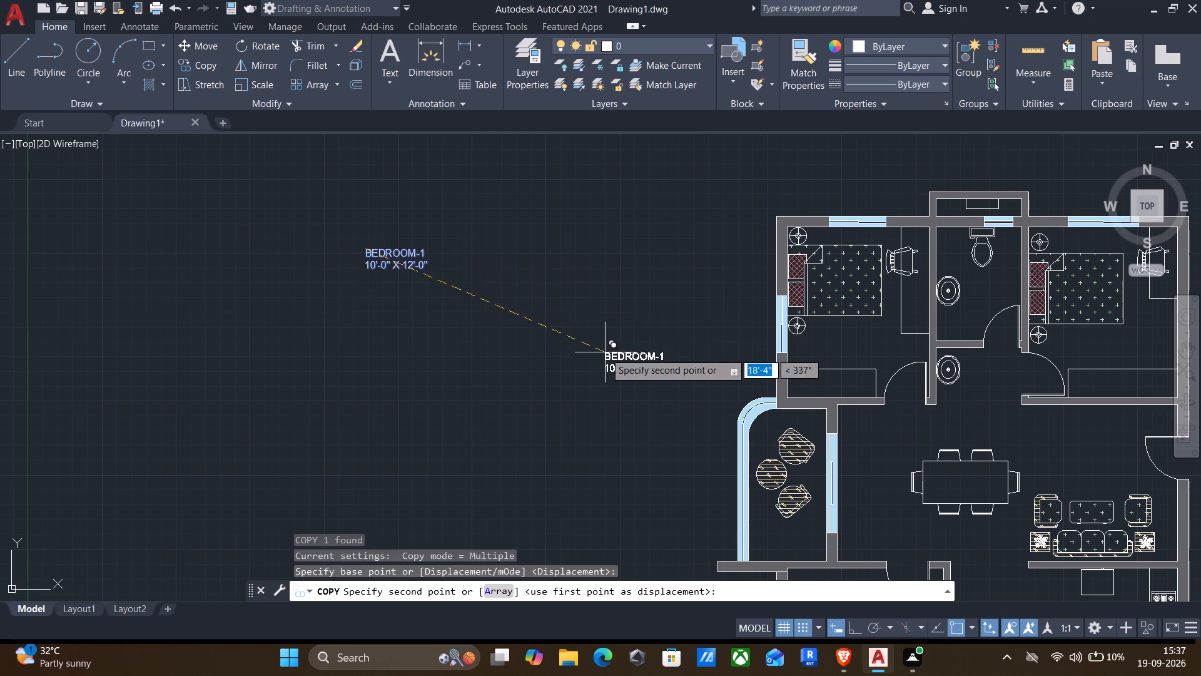
{"action": "scroll", "coordinate": [806, 346], "scroll_direction": "up", "scroll_amount": 1}
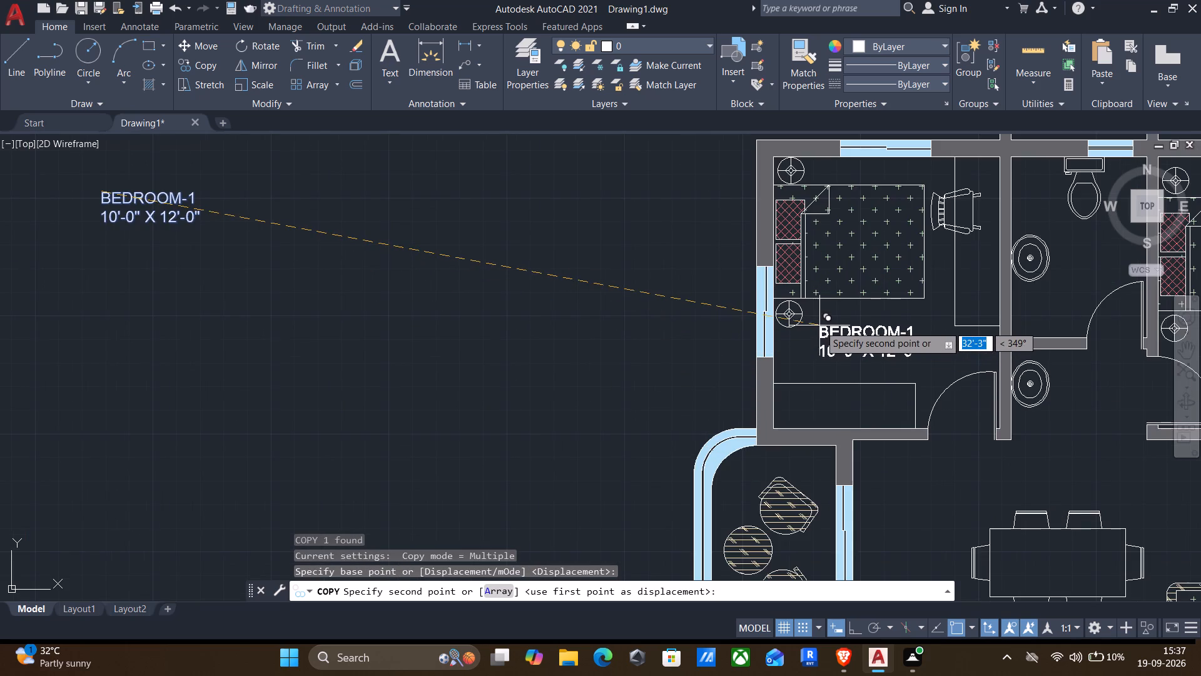
{"action": "scroll", "coordinate": [819, 325], "scroll_direction": "up", "scroll_amount": 1}
{"action": "left_click", "coordinate": [819, 324]}
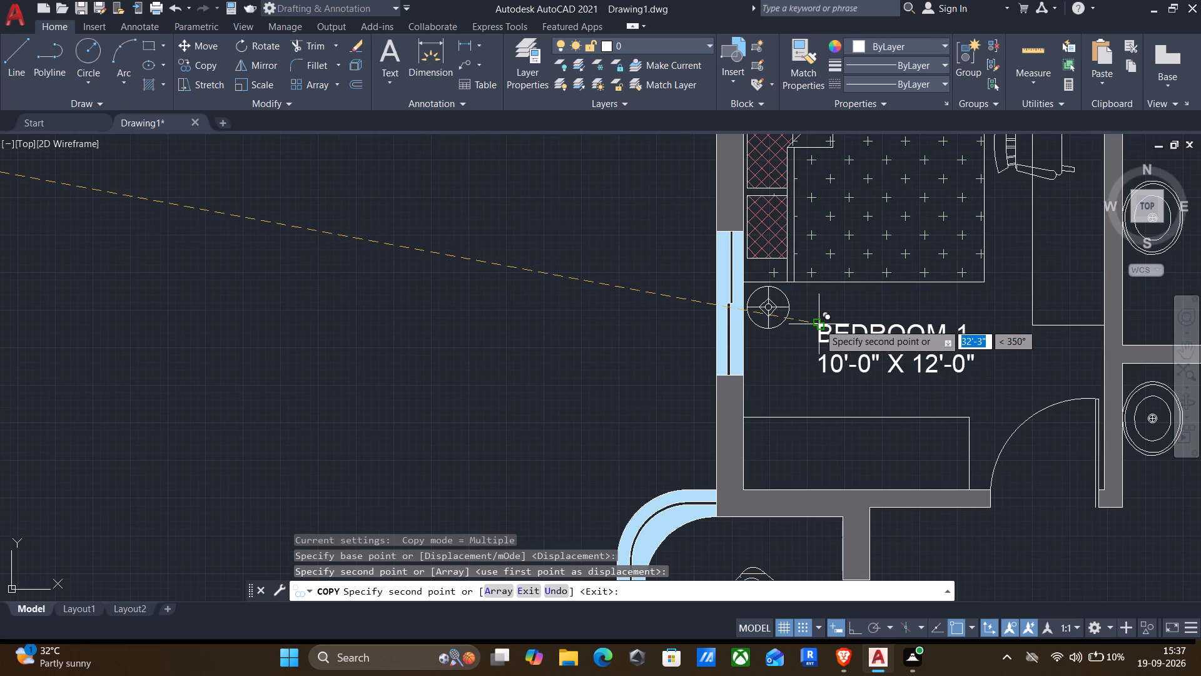
Place another copy of the label in the toilet between the two northern bedrooms, beside the washbasin.
{"action": "scroll", "coordinate": [819, 325], "scroll_direction": "down", "scroll_amount": 1}
{"action": "middle_click_drag", "start_coordinate": [980, 323], "coordinate": [749, 333]}
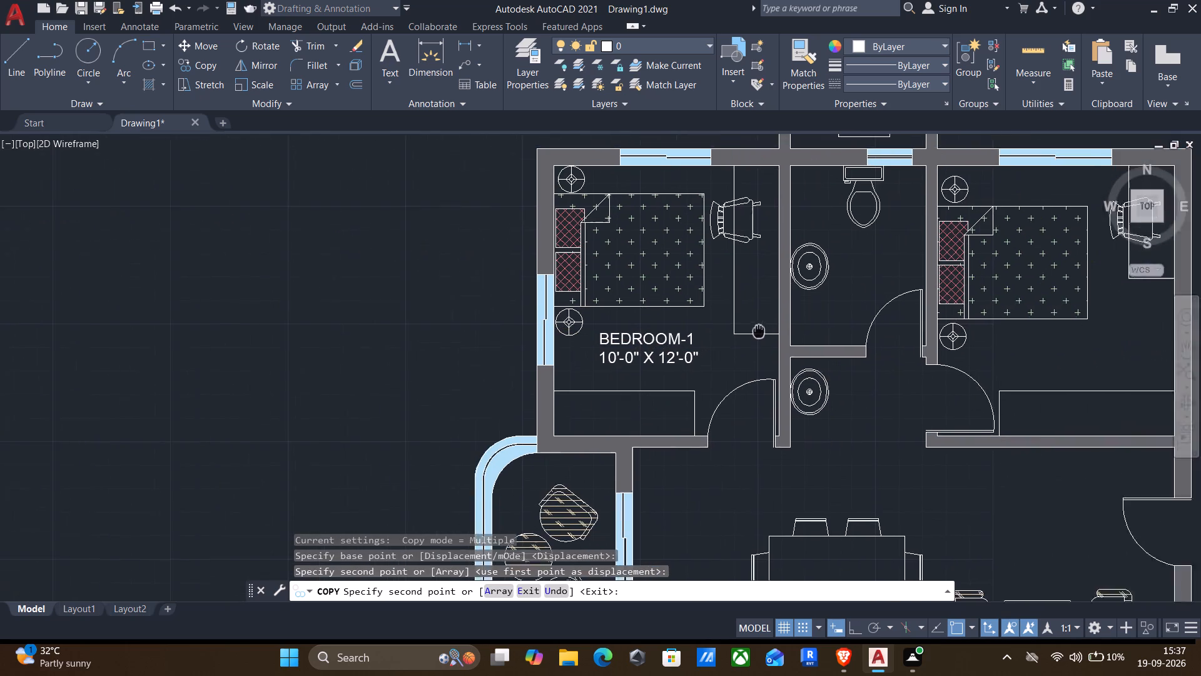
{"action": "middle_click_drag", "start_coordinate": [749, 333], "coordinate": [729, 336]}
{"action": "scroll", "coordinate": [794, 297], "scroll_direction": "up", "scroll_amount": 2}
{"action": "scroll", "coordinate": [820, 194], "scroll_direction": "down", "scroll_amount": 1}
{"action": "middle_click_drag", "start_coordinate": [819, 192], "coordinate": [777, 282]}
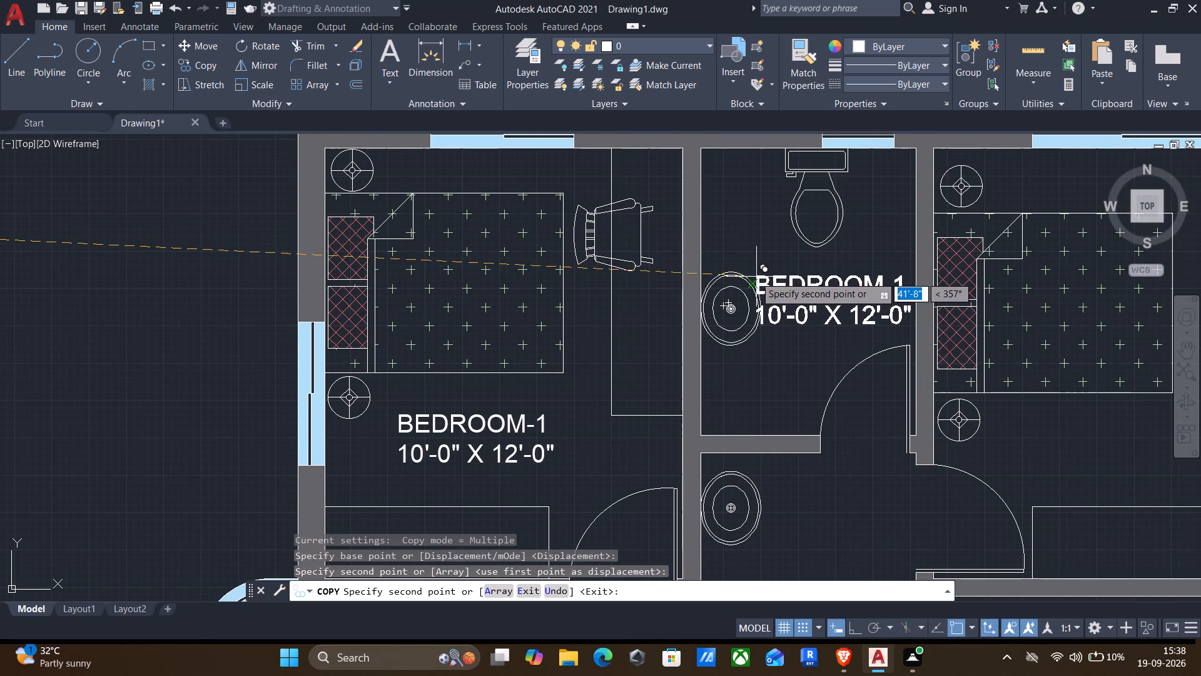
{"action": "left_click", "coordinate": [788, 287]}
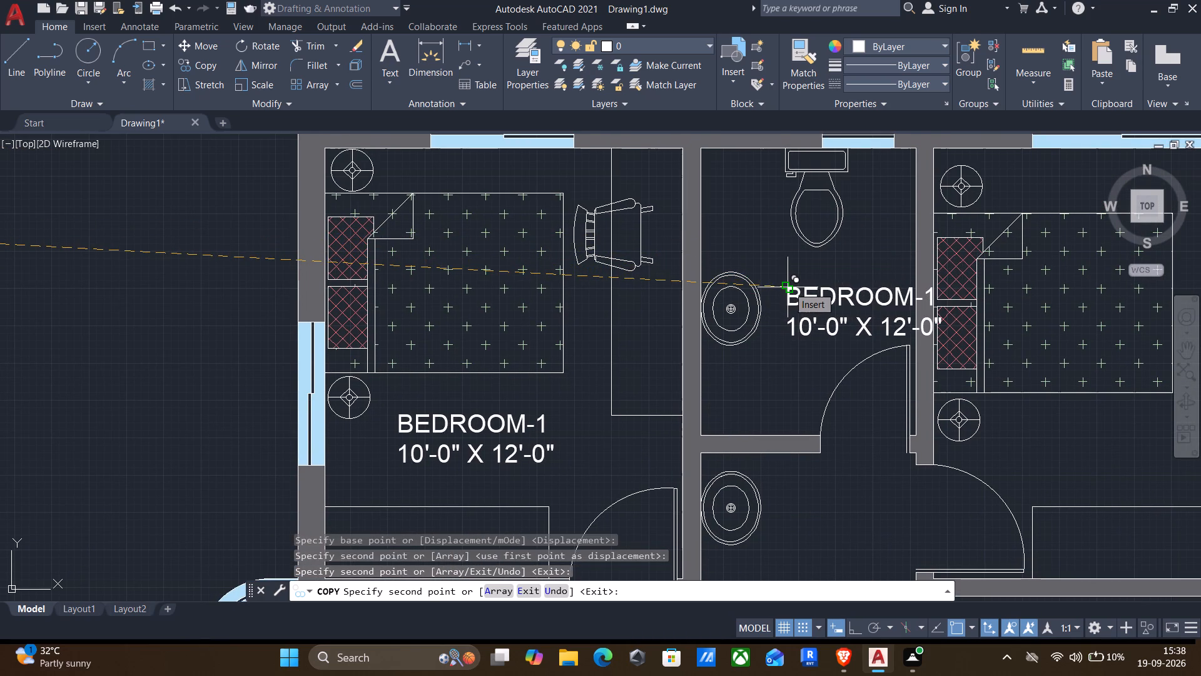
Place another copy of the label in the northeast bedroom, between the bed and the wardrobe.
{"action": "scroll", "coordinate": [788, 287], "scroll_direction": "up", "scroll_amount": 1}
{"action": "middle_click_drag", "start_coordinate": [789, 290], "coordinate": [371, 216]}
{"action": "scroll", "coordinate": [453, 267], "scroll_direction": "down", "scroll_amount": 1}
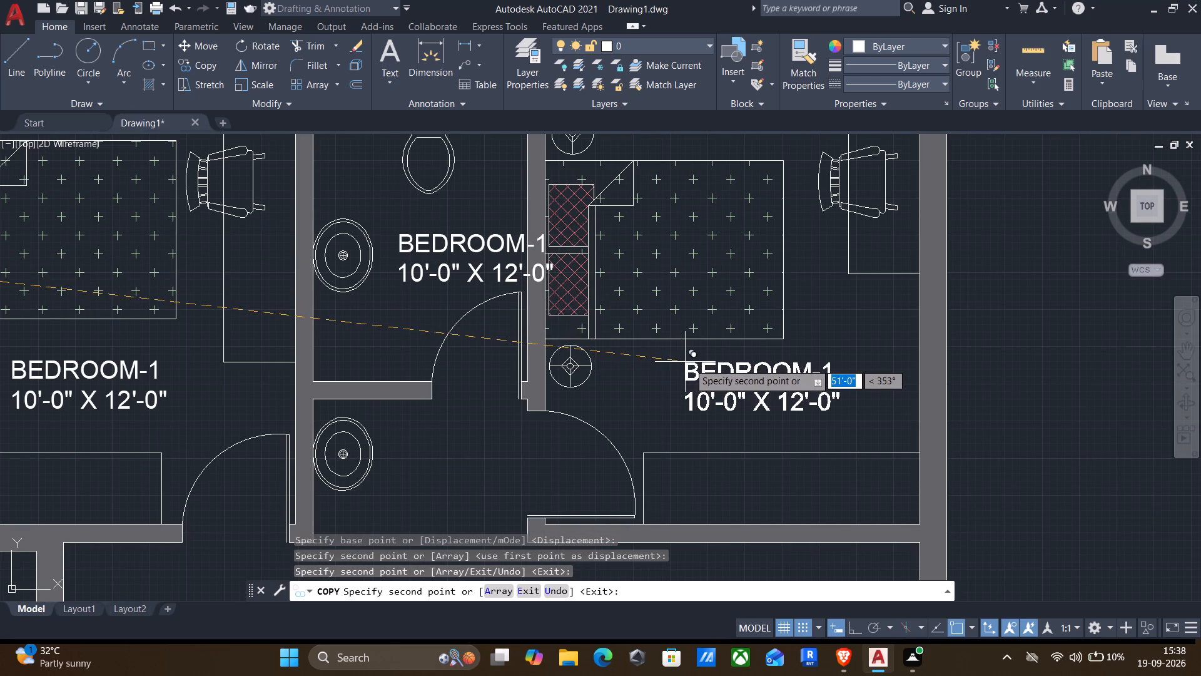
{"action": "left_click", "coordinate": [692, 358]}
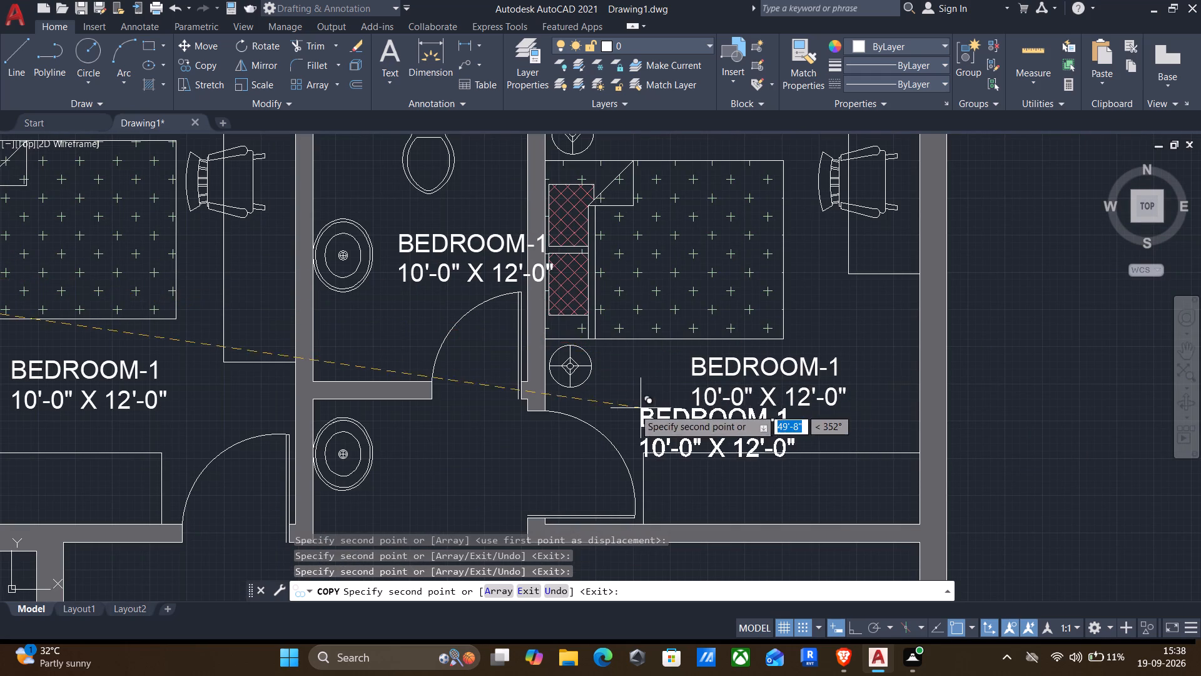
Place another copy of the BEDROOM-1 label in the western balcony, south of the round table and chairs.
{"action": "middle_click_drag", "start_coordinate": [628, 409], "coordinate": [911, 111]}
{"action": "scroll", "coordinate": [770, 251], "scroll_direction": "down", "scroll_amount": 2}
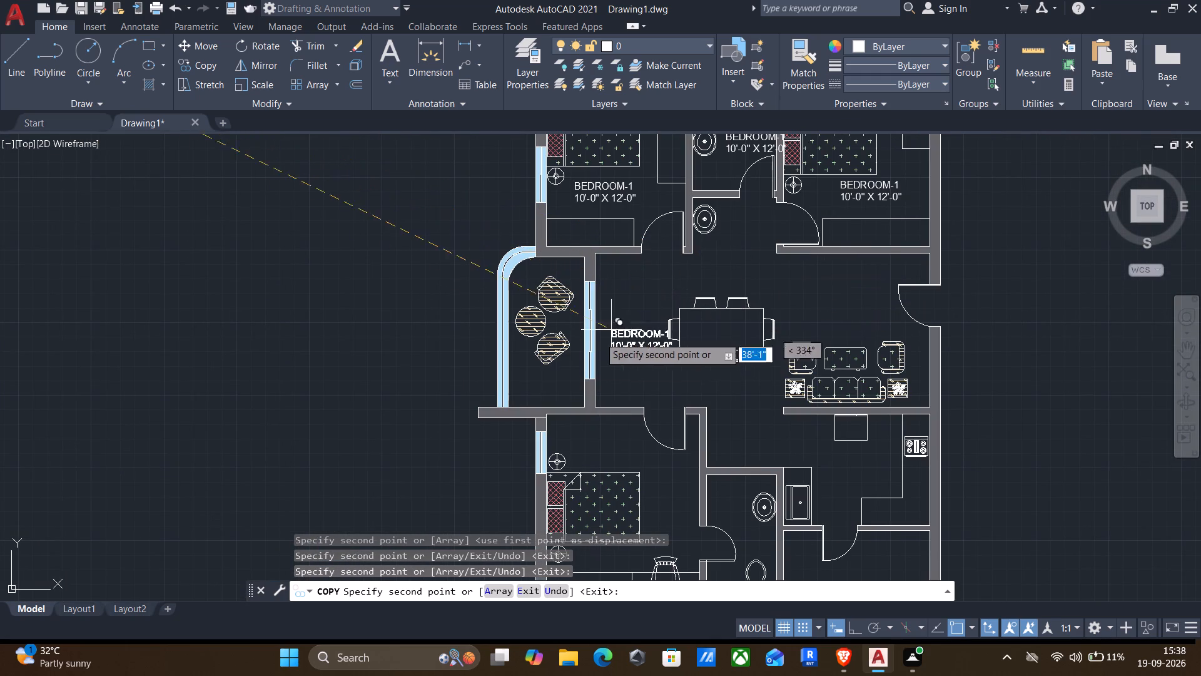
{"action": "scroll", "coordinate": [505, 377], "scroll_direction": "up", "scroll_amount": 2}
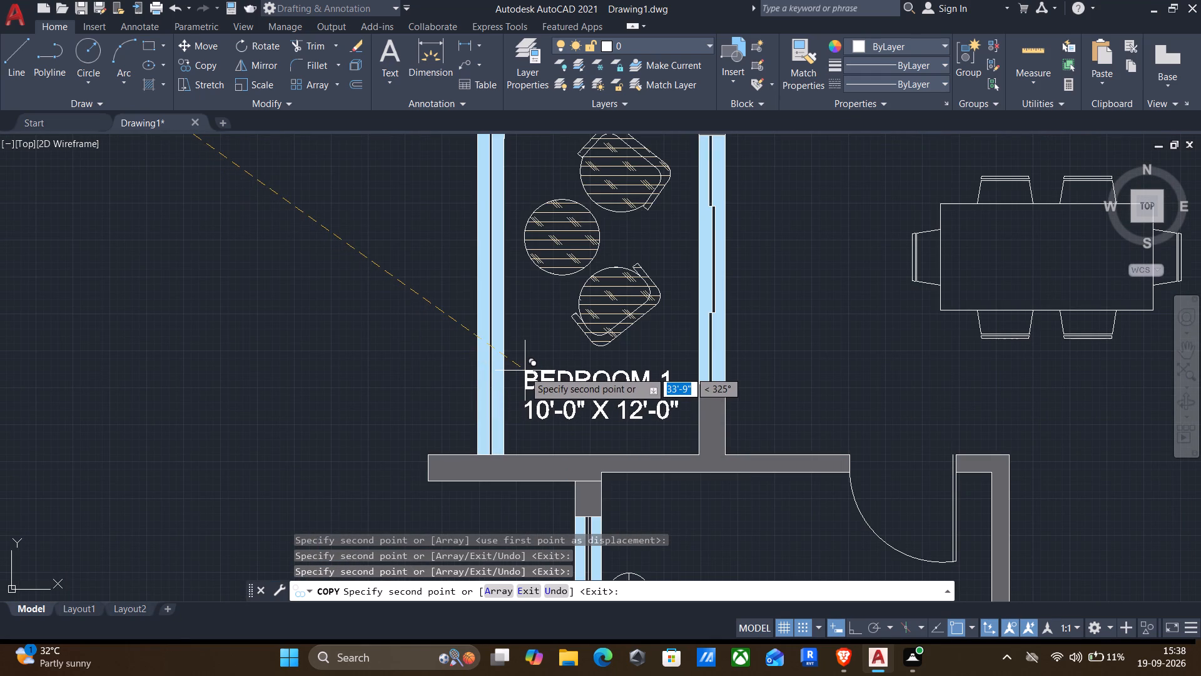
{"action": "left_click", "coordinate": [523, 371]}
Place copies of the label in the central hall, north of the dining table and north of the sofa set.
{"action": "scroll", "coordinate": [535, 364], "scroll_direction": "down", "scroll_amount": 1}
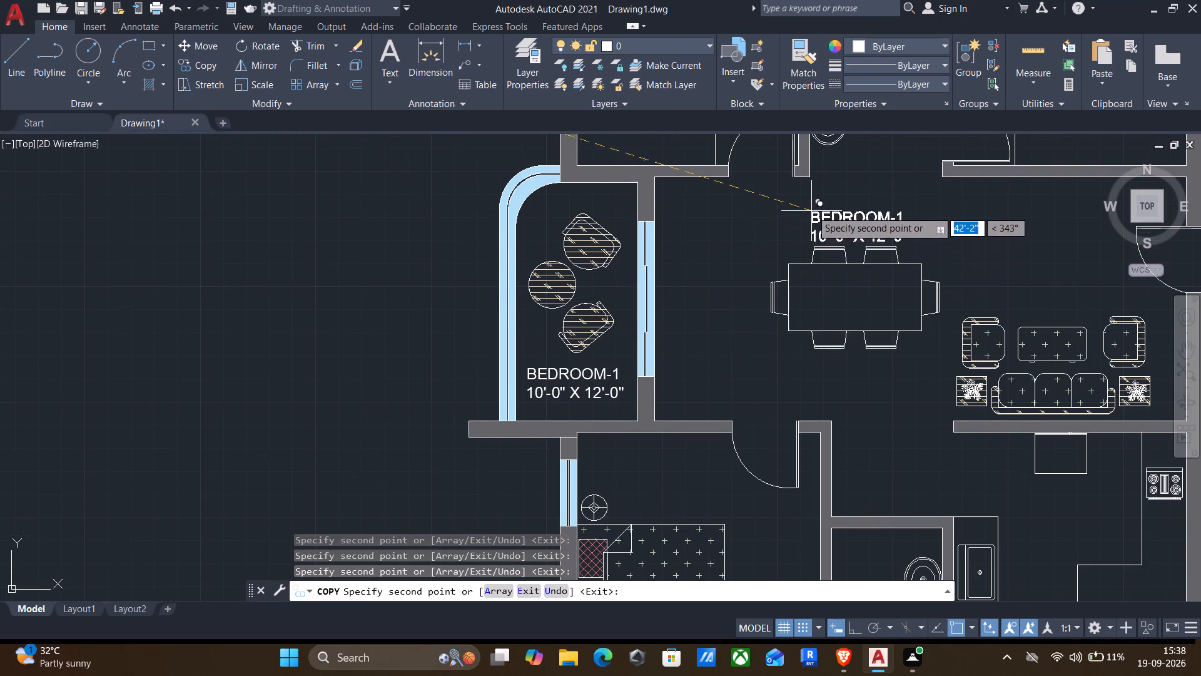
{"action": "middle_click_drag", "start_coordinate": [810, 214], "coordinate": [758, 285]}
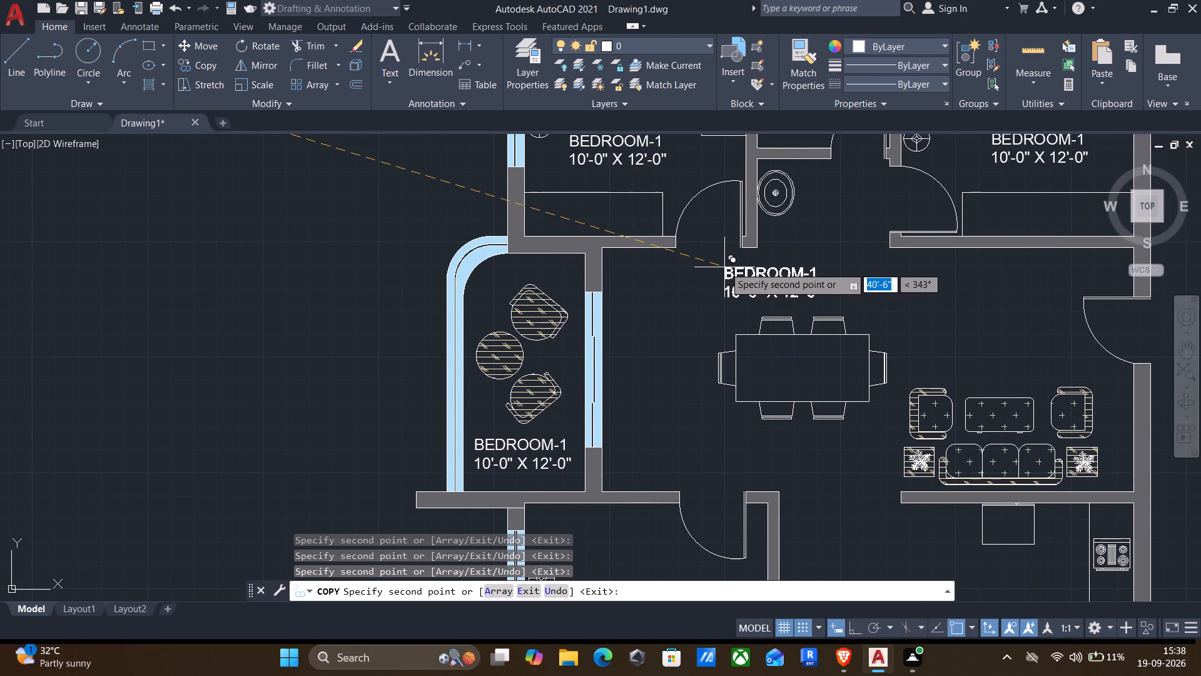
{"action": "left_click", "coordinate": [726, 273]}
{"action": "middle_click_drag", "start_coordinate": [865, 305], "coordinate": [691, 310]}
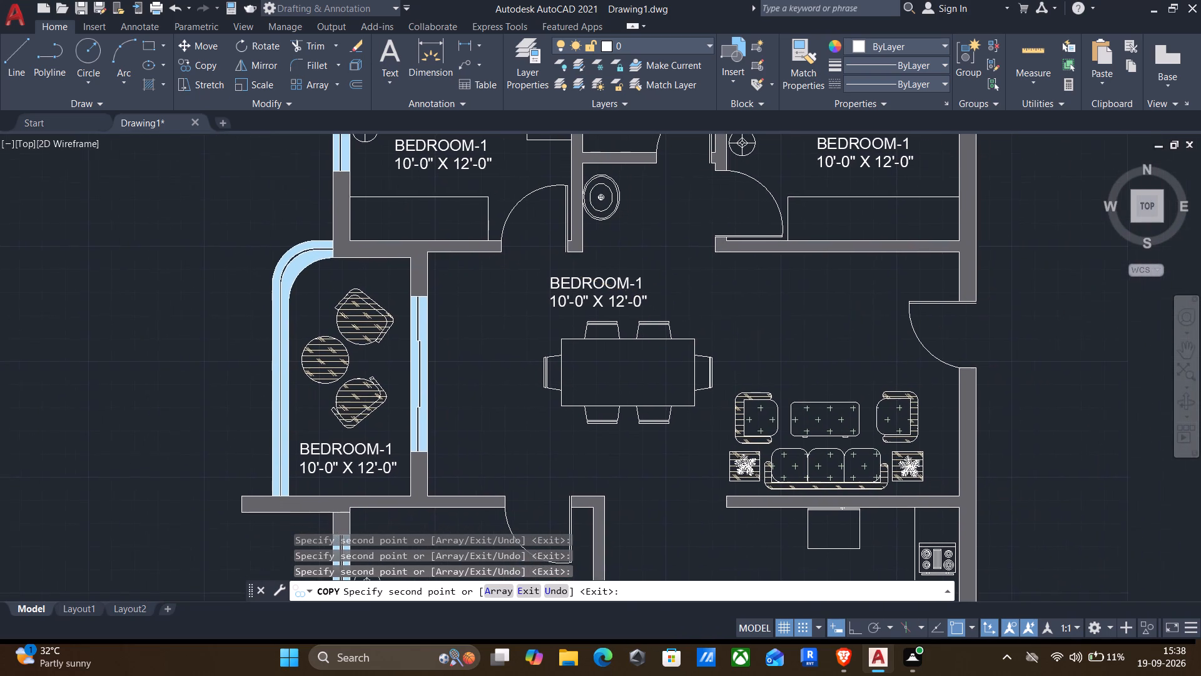
{"action": "left_click", "coordinate": [792, 339]}
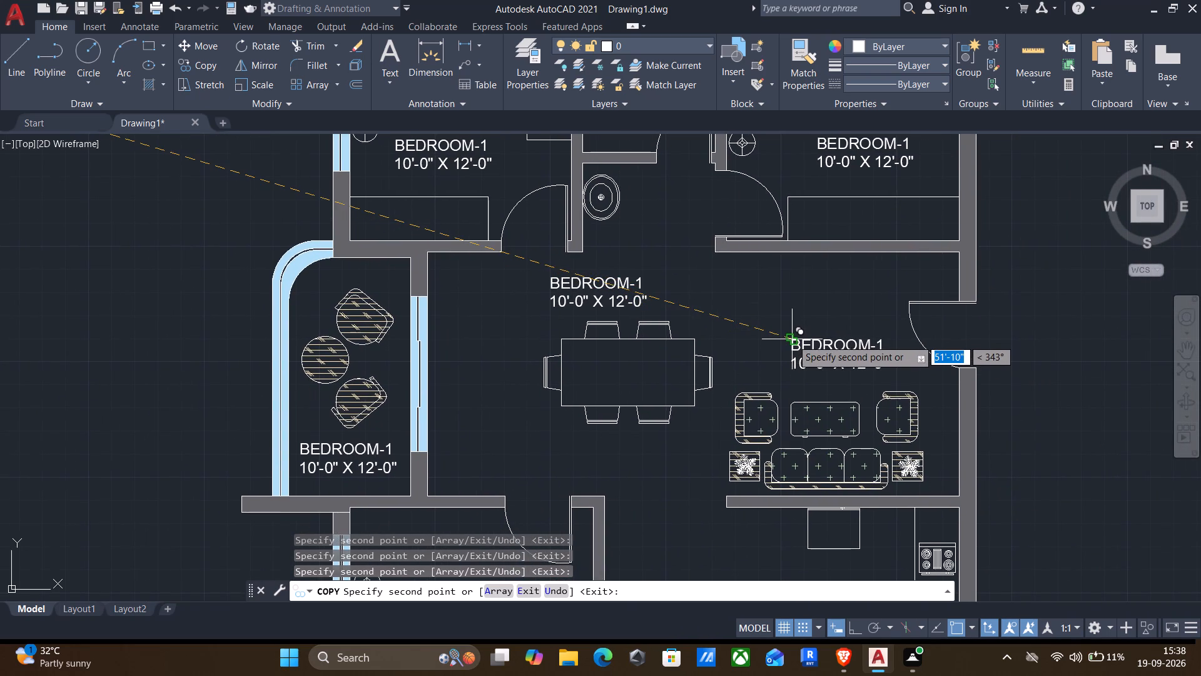
Place copies of the label in the kitchen beside the sink counter and in the passage west of the kitchen.
{"action": "middle_click_drag", "start_coordinate": [773, 357], "coordinate": [654, 78]}
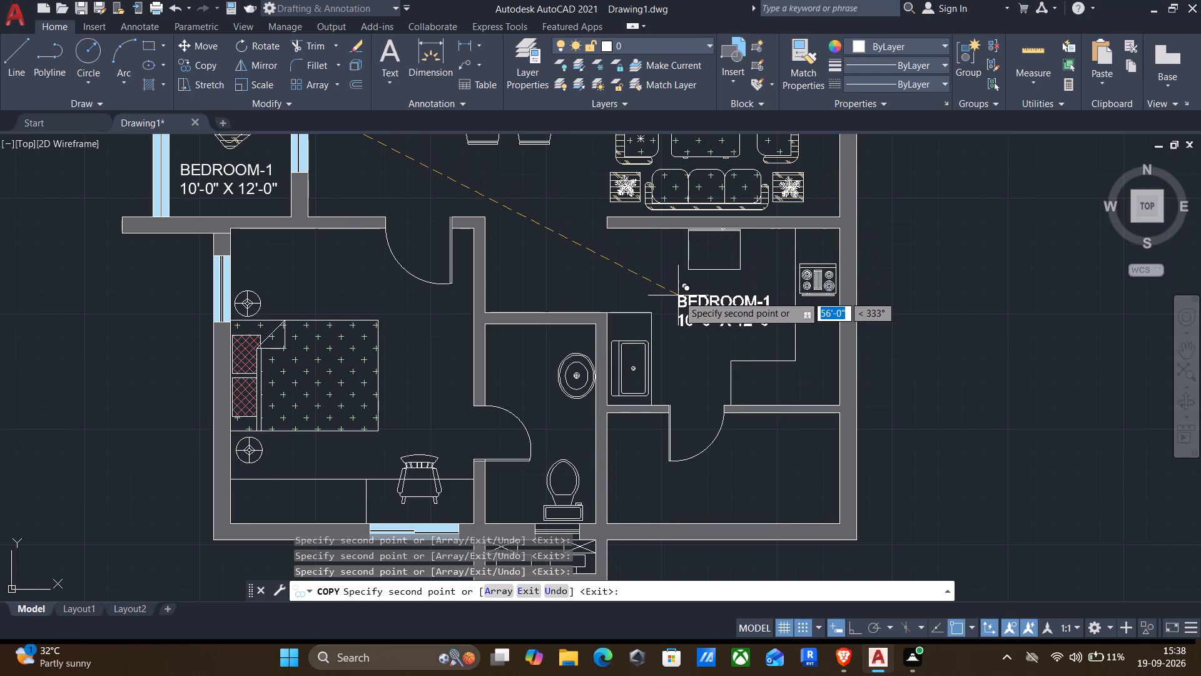
{"action": "left_click", "coordinate": [679, 296]}
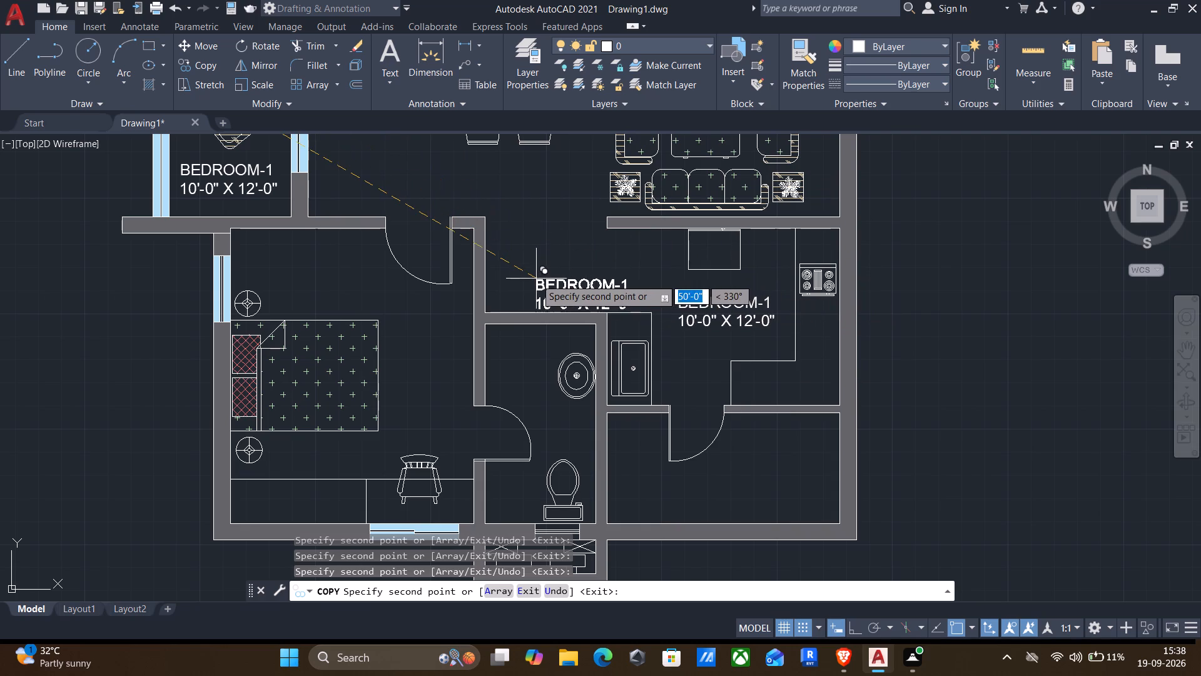
{"action": "left_click", "coordinate": [490, 264]}
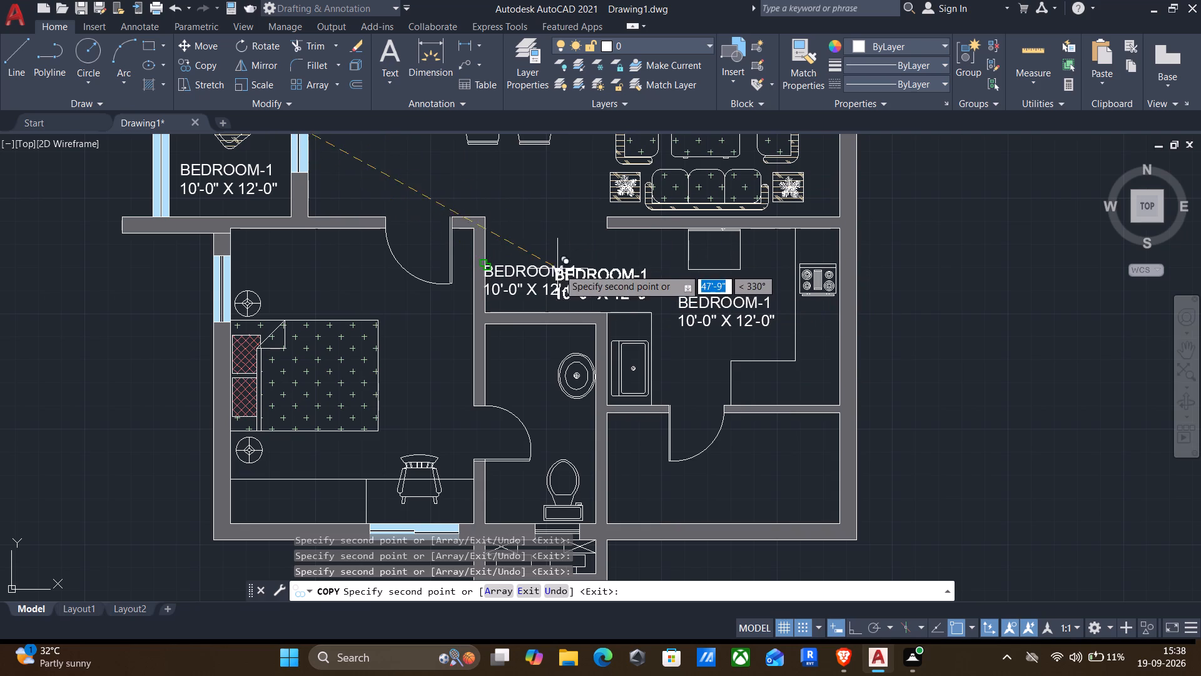
Place copies of the label in the southern toilet above the washbasin and in the southwest bedroom north of the bed.
{"action": "middle_click_drag", "start_coordinate": [516, 314], "coordinate": [588, 171]}
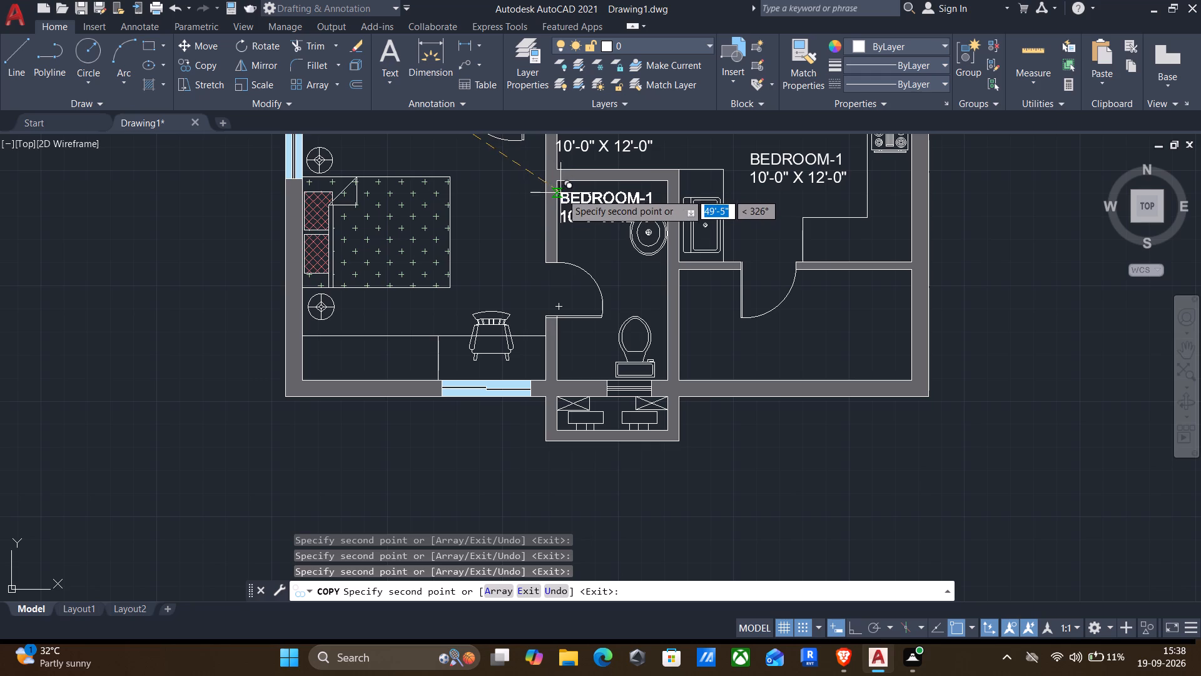
{"action": "left_click", "coordinate": [579, 191]}
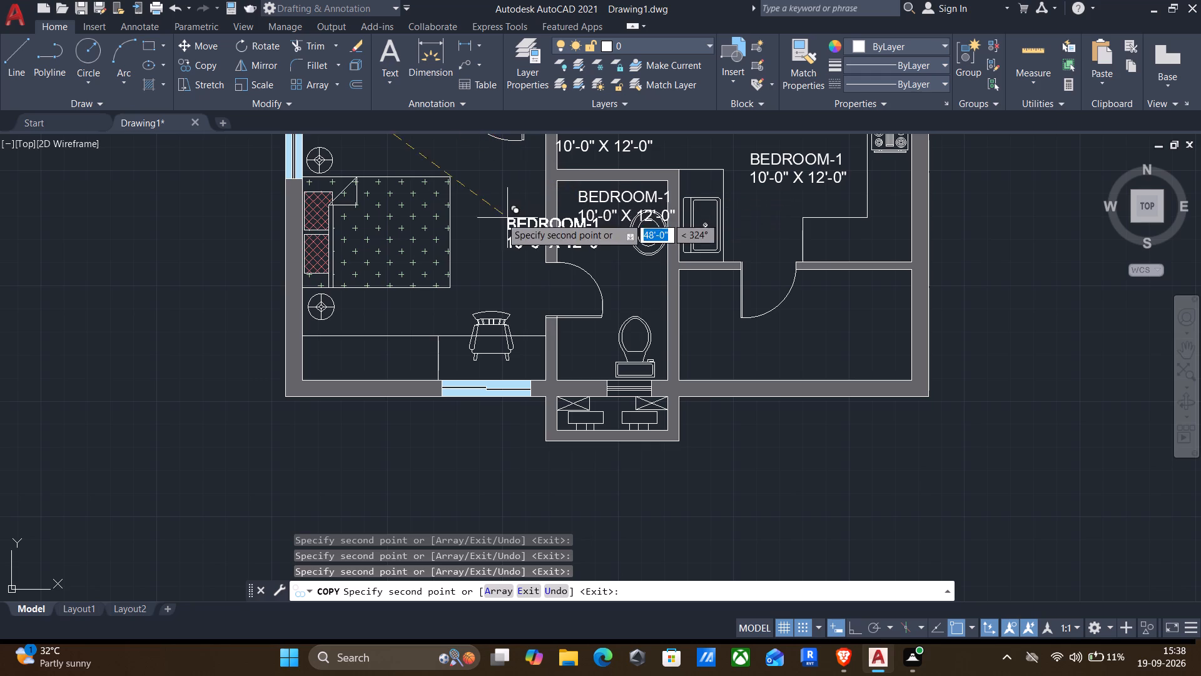
{"action": "middle_click_drag", "start_coordinate": [485, 248], "coordinate": [533, 362]}
{"action": "left_click", "coordinate": [407, 226]}
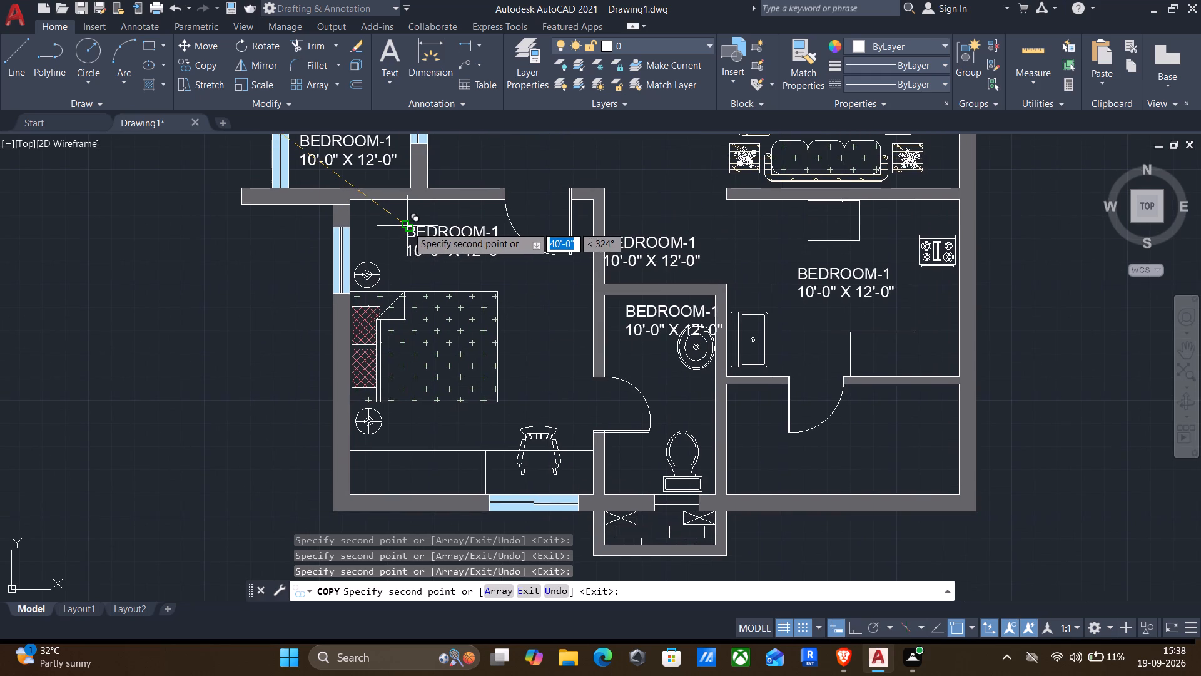
Place a last copy of the label in the small southeast room below the kitchen and end the Copy command.
{"action": "left_click", "coordinate": [798, 446]}
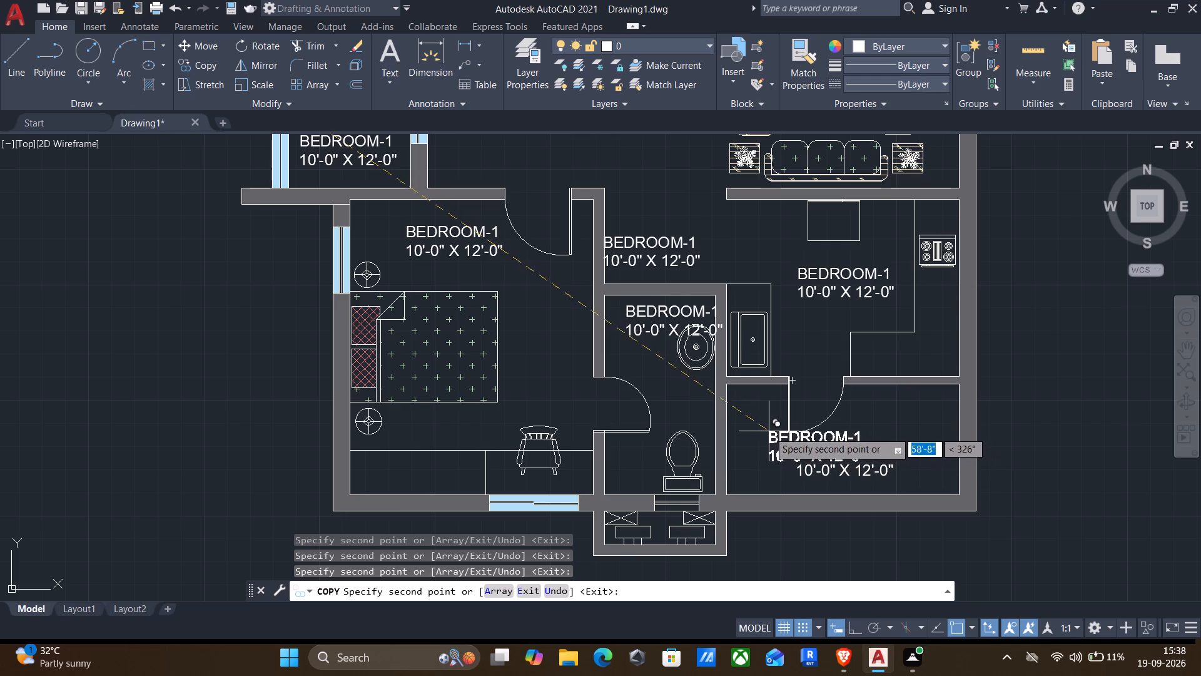
{"action": "key", "text": "Escape"}
Change the name line of the label in the northern toilet to C-TOILET.
{"action": "middle_click_drag", "start_coordinate": [608, 298], "coordinate": [577, 488]}
{"action": "scroll", "coordinate": [575, 362], "scroll_direction": "down", "scroll_amount": 2}
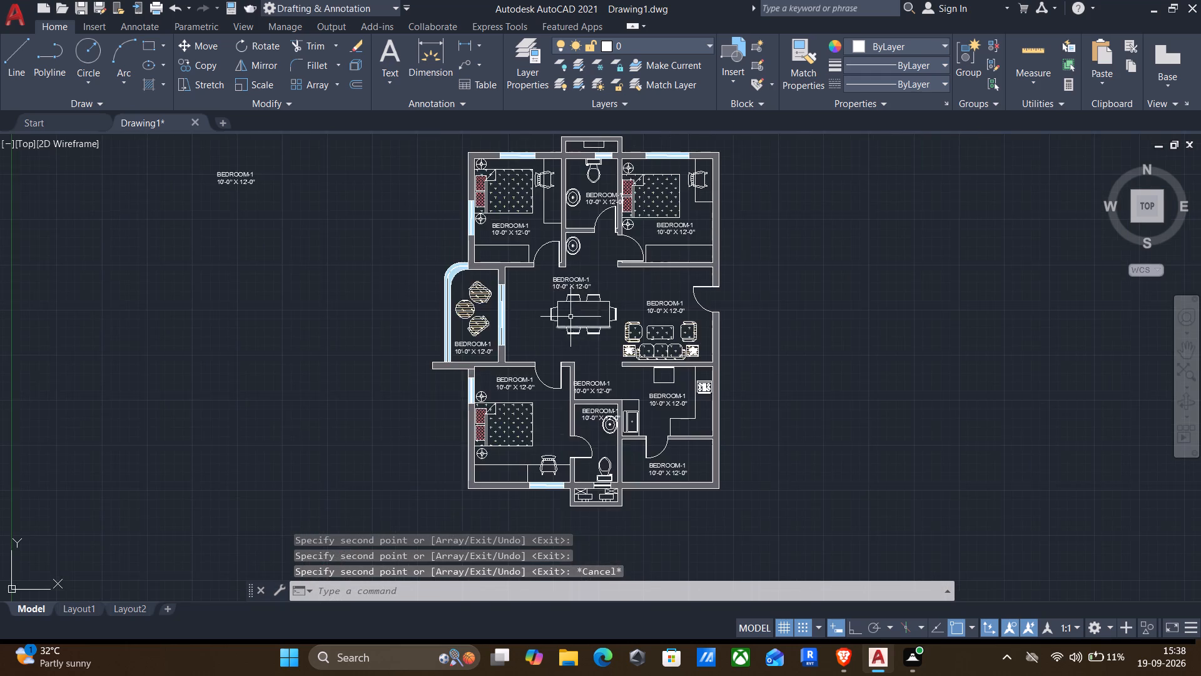
{"action": "middle_click_drag", "start_coordinate": [561, 312], "coordinate": [551, 454]}
{"action": "scroll", "coordinate": [595, 334], "scroll_direction": "up", "scroll_amount": 1}
{"action": "left_click", "coordinate": [595, 344]}
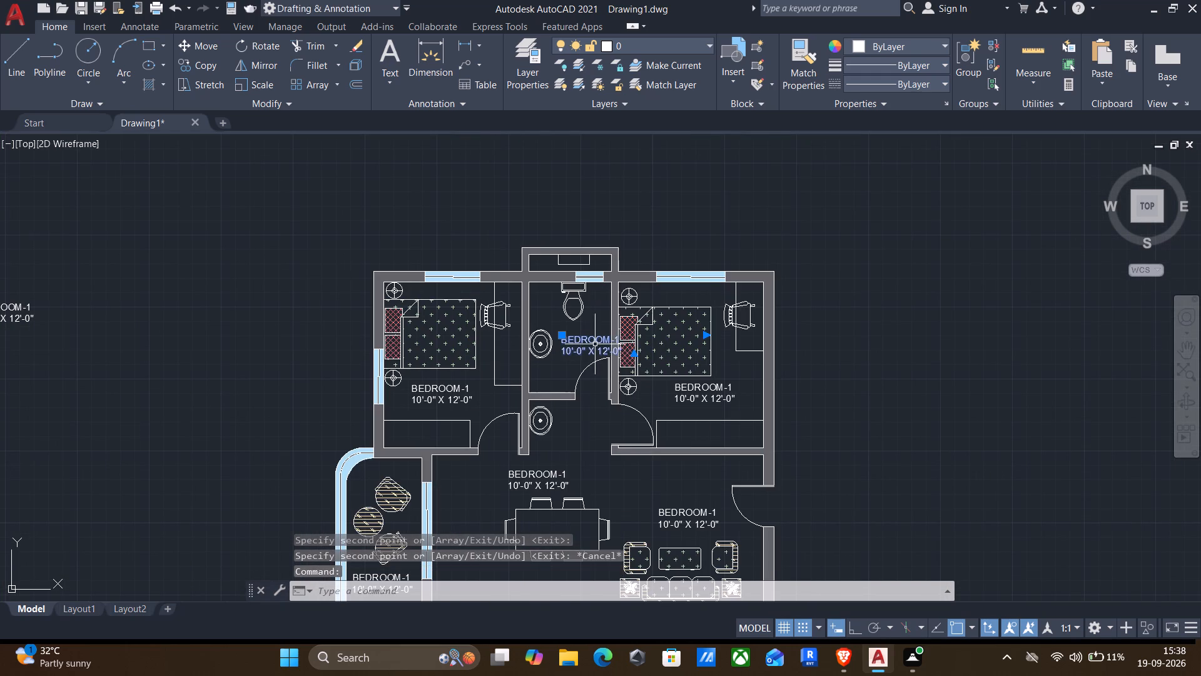
{"action": "left_click", "coordinate": [595, 344]}
{"action": "left_click_drag", "start_coordinate": [624, 342], "coordinate": [352, 298]}
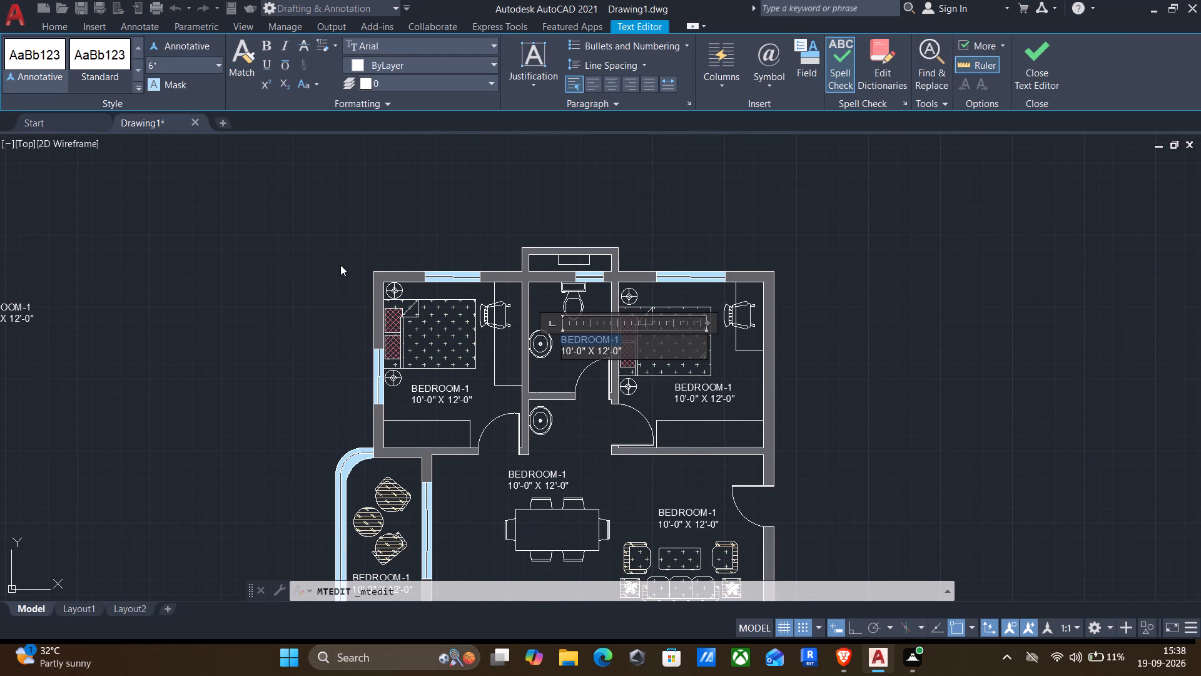
{"action": "type", "text": "C-"}
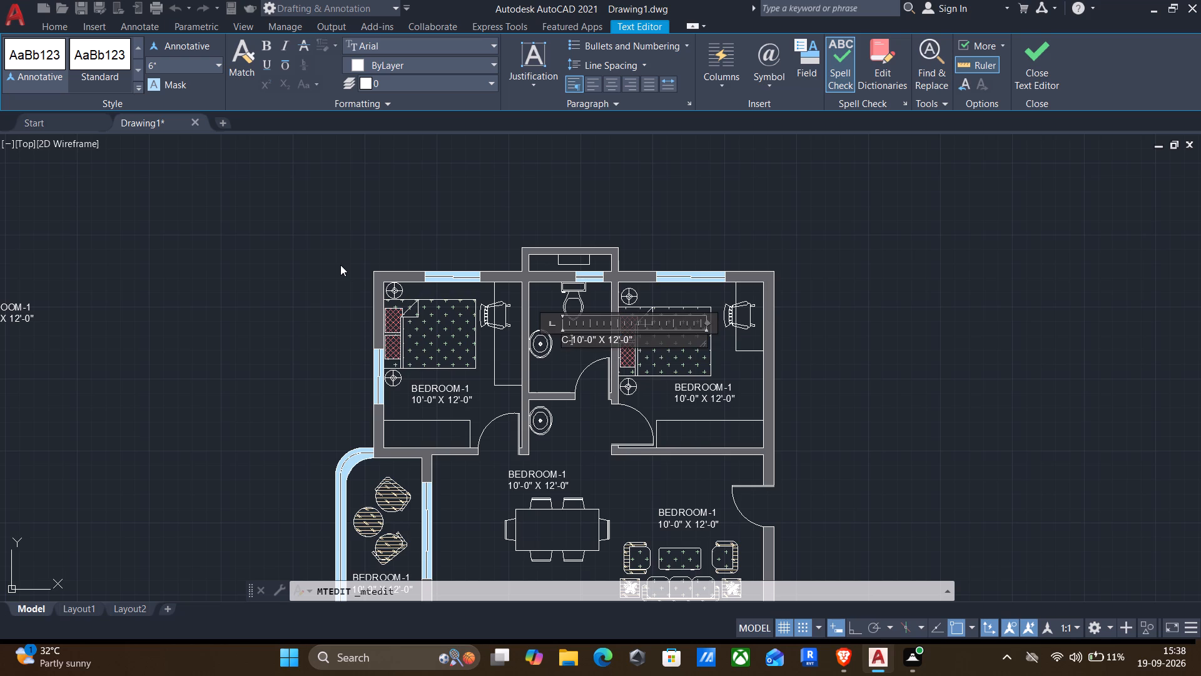
{"action": "type", "text": "TOILET"}
{"action": "key", "text": "Return"}
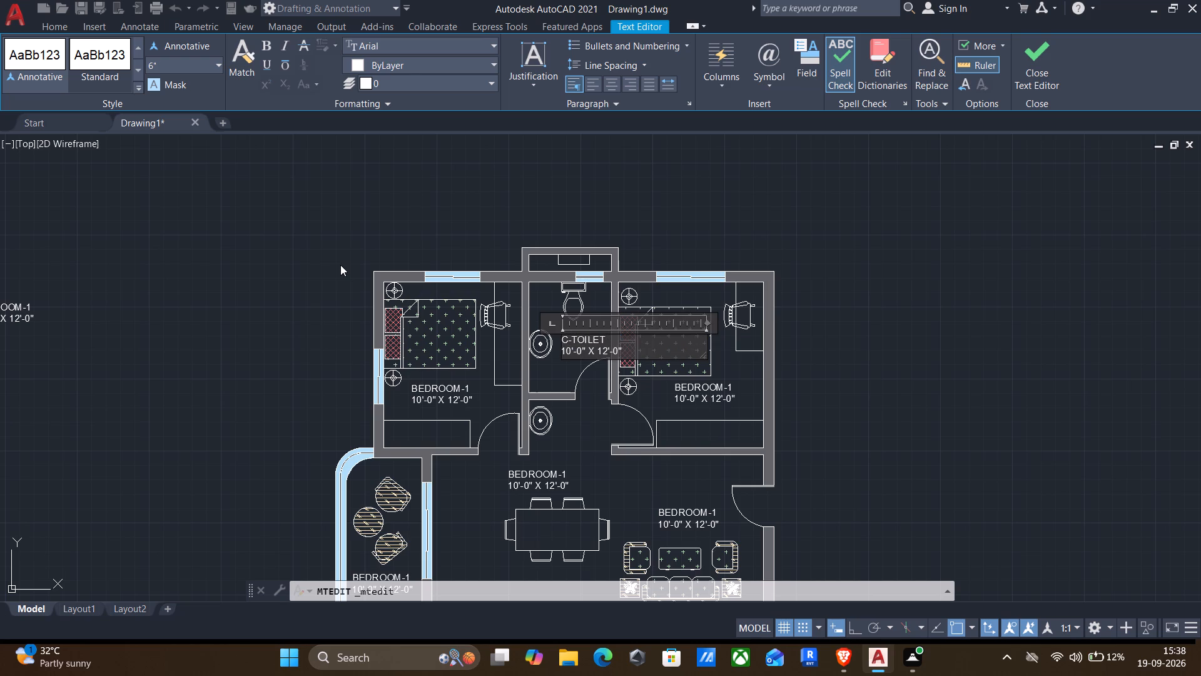
Change the C-TOILET label's size line to 6'-0" X 8'-0" and finish the text edit.
{"action": "key", "text": "Right"}
{"action": "key", "text": "Right"}
{"action": "key", "text": "BackSpace"}
{"action": "key", "text": "BackSpace"}
{"action": "key", "text": "6"}
{"action": "key", "text": "Right"}
{"action": "key", "text": "Right"}
{"action": "key", "text": "Right"}
{"action": "key", "text": "Right"}
{"action": "key", "text": "Right"}
{"action": "key", "text": "Right"}
{"action": "key", "text": "Right"}
{"action": "key", "text": "Right"}
{"action": "key", "text": "Right"}
{"action": "key", "text": "BackSpace"}
{"action": "key", "text": "BackSpace"}
{"action": "key", "text": "8"}
{"action": "left_click", "coordinate": [333, 213]}
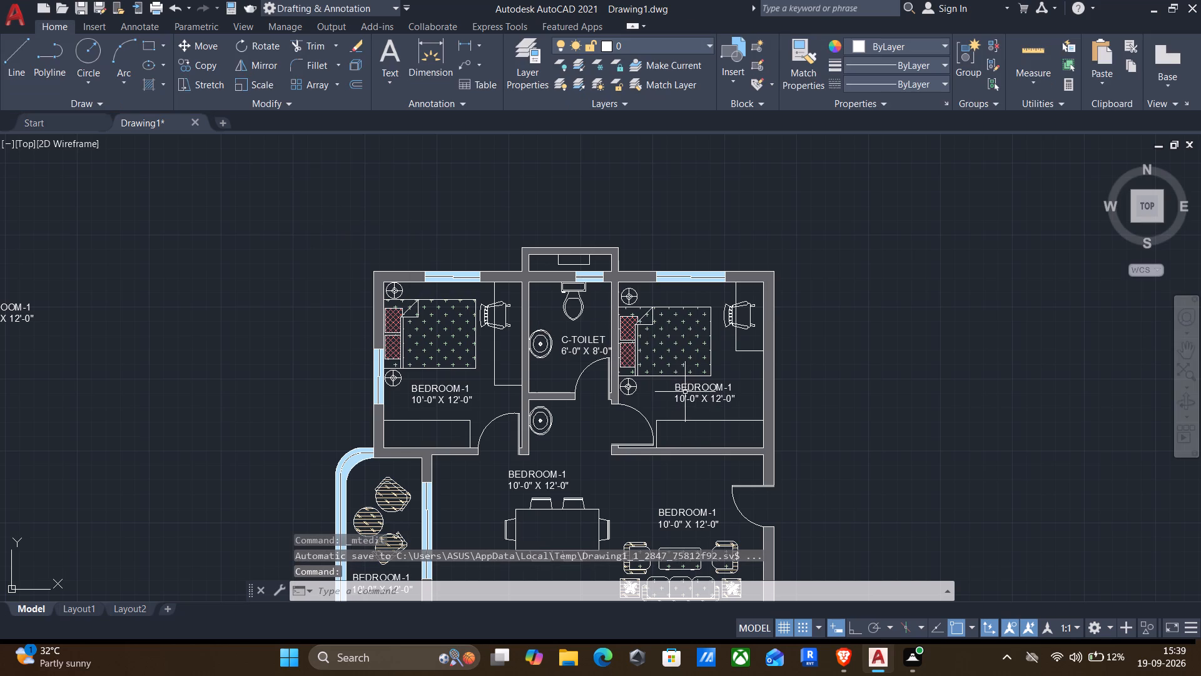
Edit the northeast bedroom's label to read BEDROOM-2 with the size 10'-6" X 12'-0".
{"action": "double_click", "coordinate": [685, 392]}
{"action": "double_click", "coordinate": [705, 389]}
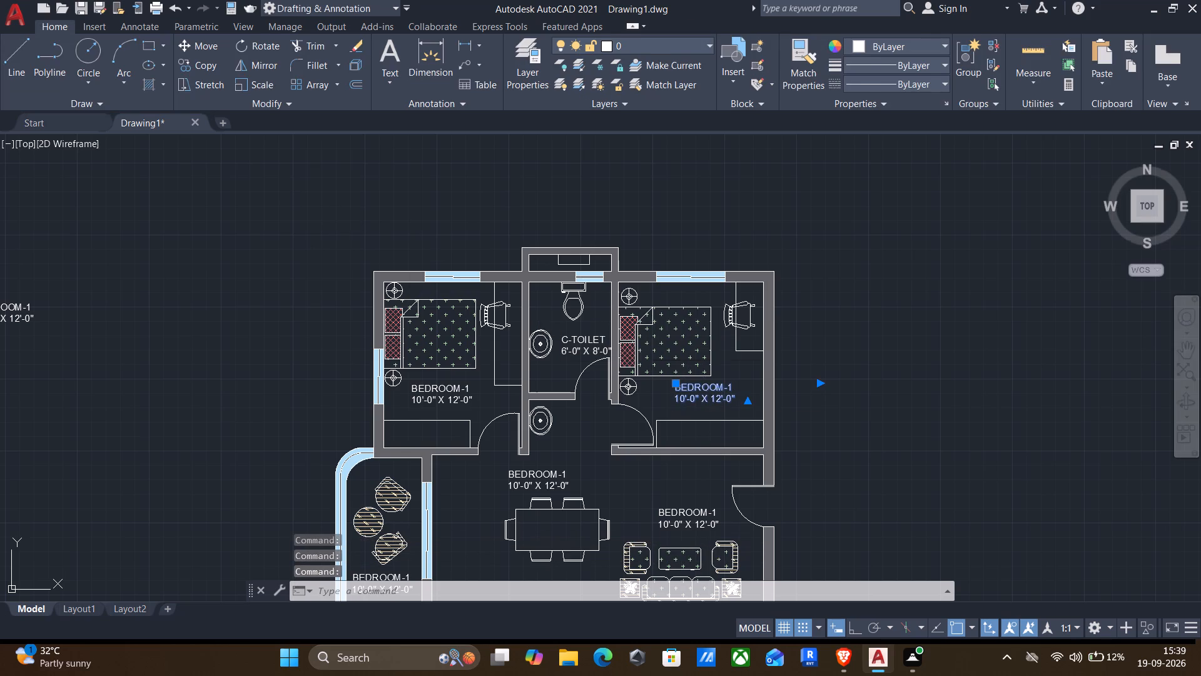
{"action": "left_click", "coordinate": [764, 382]}
{"action": "key", "text": "BackSpace"}
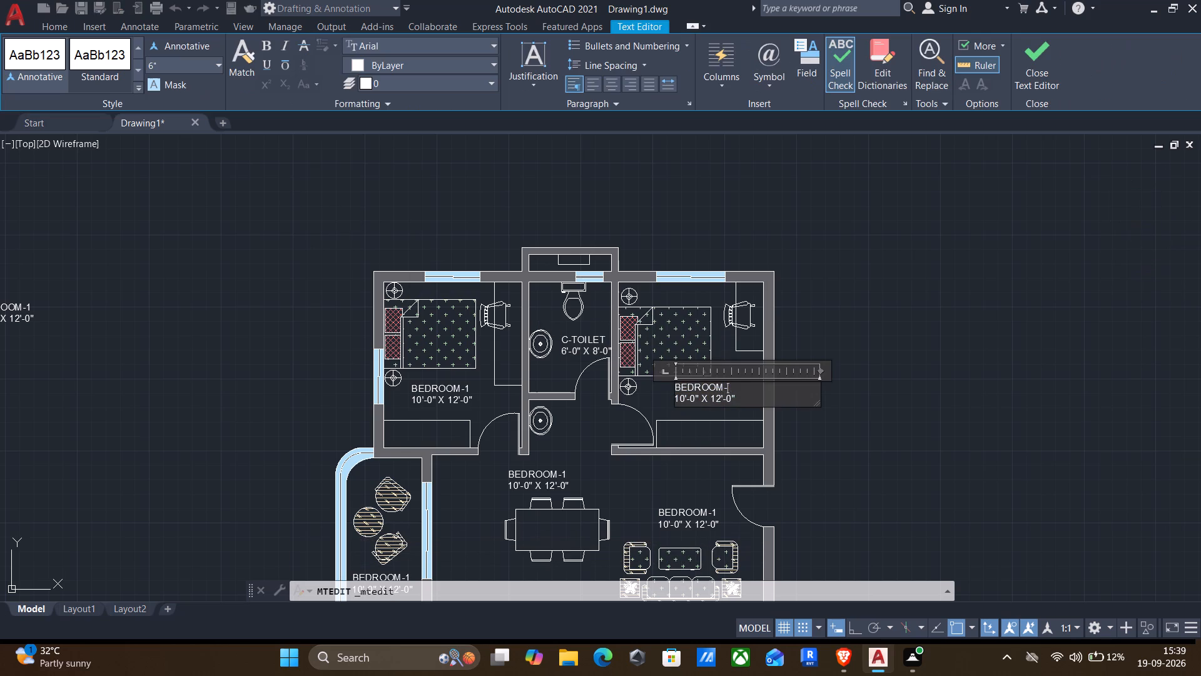
{"action": "key", "text": "2"}
{"action": "left_click", "coordinate": [695, 396]}
{"action": "key", "text": "BackSpace"}
{"action": "key", "text": "6"}
{"action": "left_click", "coordinate": [240, 357]}
Change the name line of the label above the dining table to DINING.
{"action": "middle_click_drag", "start_coordinate": [246, 384], "coordinate": [171, 201]}
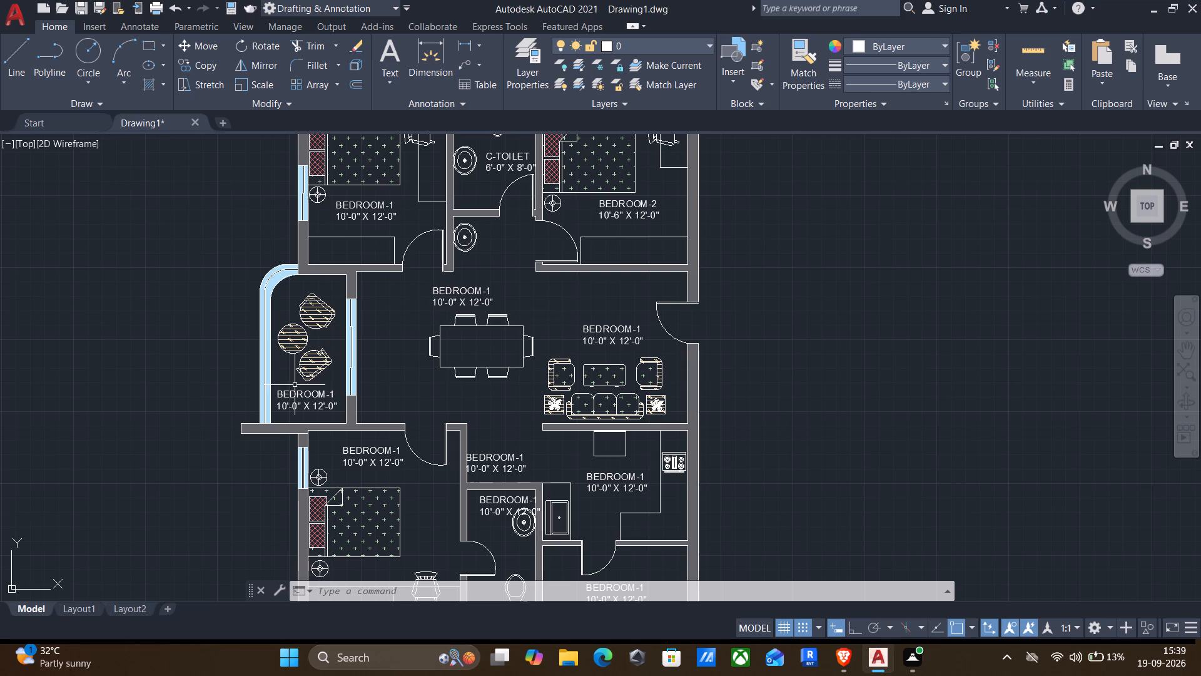
{"action": "double_click", "coordinate": [444, 293]}
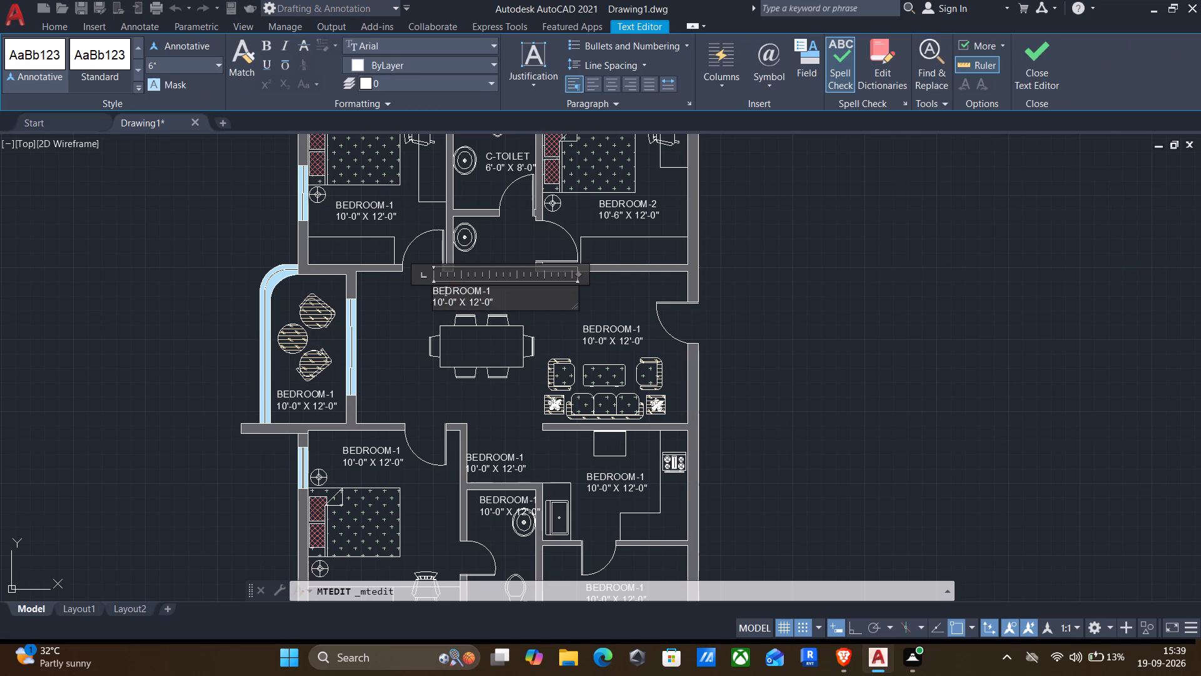
{"action": "left_click_drag", "start_coordinate": [506, 292], "coordinate": [363, 270]}
{"action": "type", "text": "DINING"}
{"action": "key", "text": "Return"}
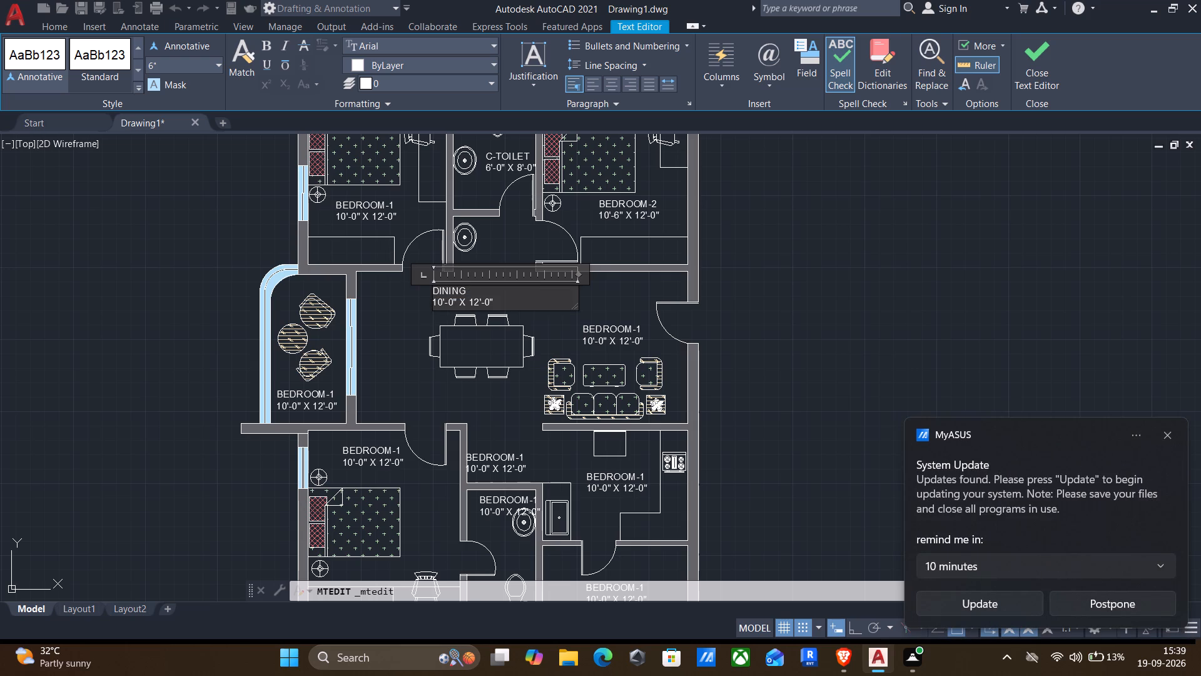
Change the DINING label's size line to 12'-10" X 11'-0" and finish the text edit.
{"action": "scroll", "coordinate": [482, 309], "scroll_direction": "up", "scroll_amount": 2}
{"action": "left_click", "coordinate": [372, 292]}
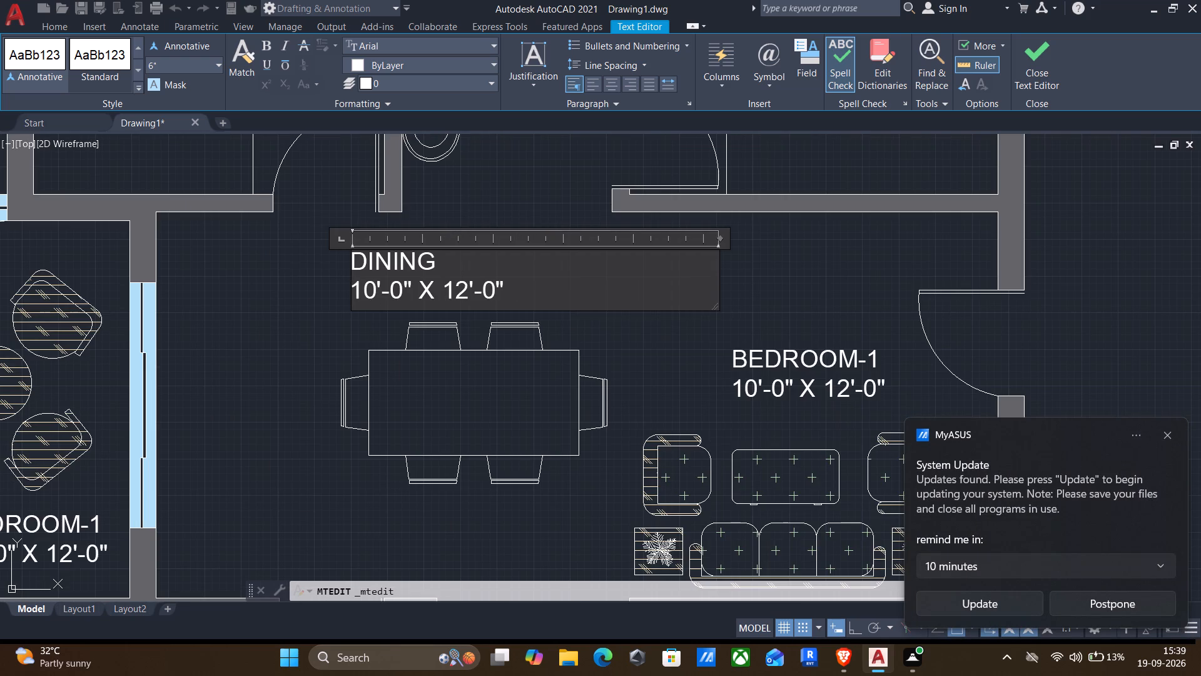
{"action": "key", "text": "BackSpace"}
{"action": "key", "text": "2"}
{"action": "left_click", "coordinate": [403, 294]}
{"action": "key", "text": "BackSpace"}
{"action": "type", "text": "10"}
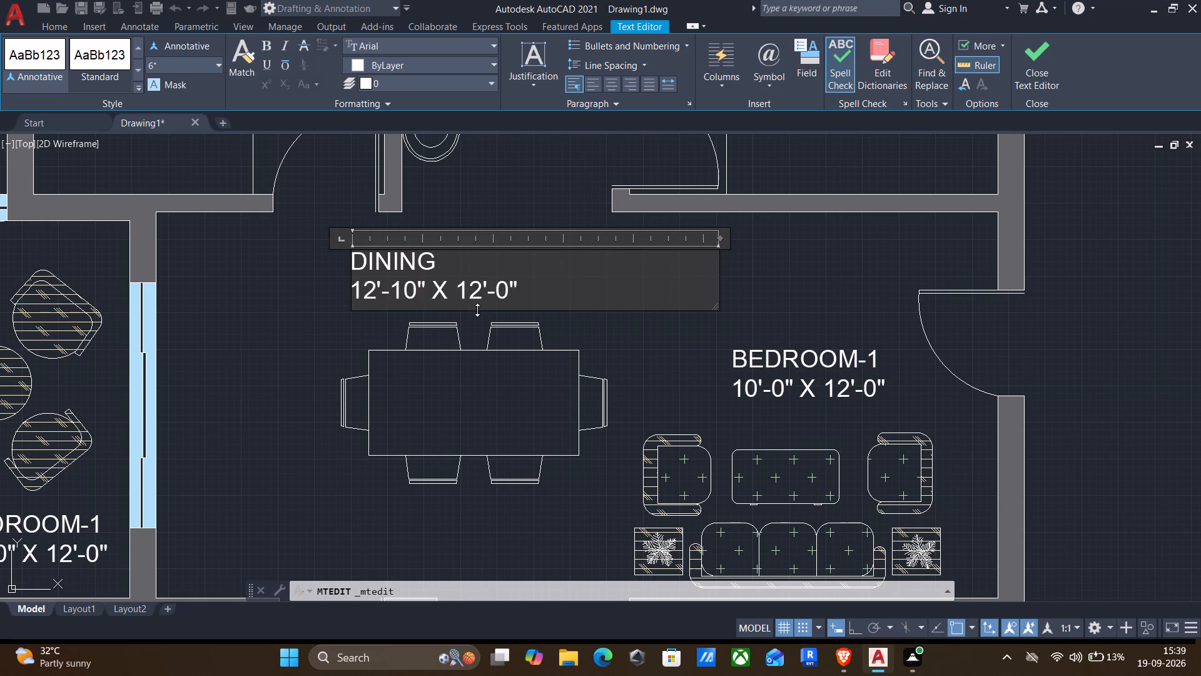
{"action": "scroll", "coordinate": [477, 310], "scroll_direction": "up", "scroll_amount": 3}
{"action": "left_click", "coordinate": [477, 262]}
{"action": "key", "text": "BackSpace"}
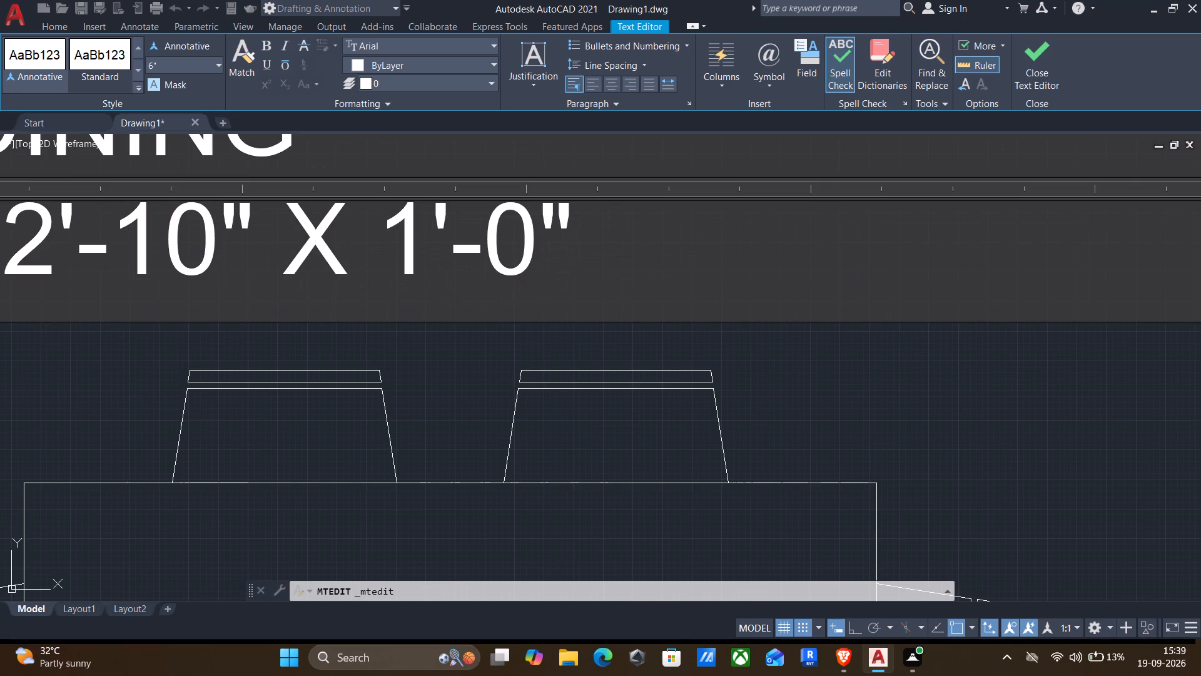
{"action": "key", "text": "1"}
{"action": "scroll", "coordinate": [627, 319], "scroll_direction": "down", "scroll_amount": 2}
{"action": "left_click", "coordinate": [734, 355]}
Change the name line of the label above the sofa set to DRAWING.
{"action": "scroll", "coordinate": [734, 356], "scroll_direction": "down", "scroll_amount": 2}
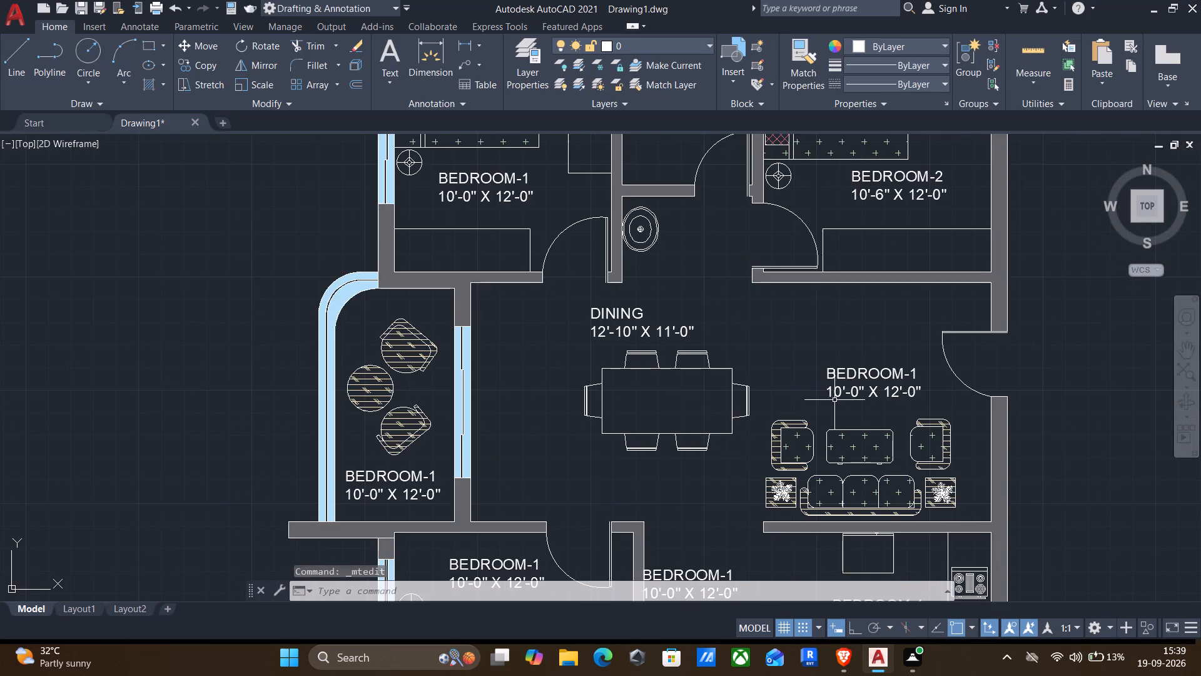
{"action": "middle_click_drag", "start_coordinate": [834, 405], "coordinate": [685, 371]}
{"action": "double_click", "coordinate": [697, 340]}
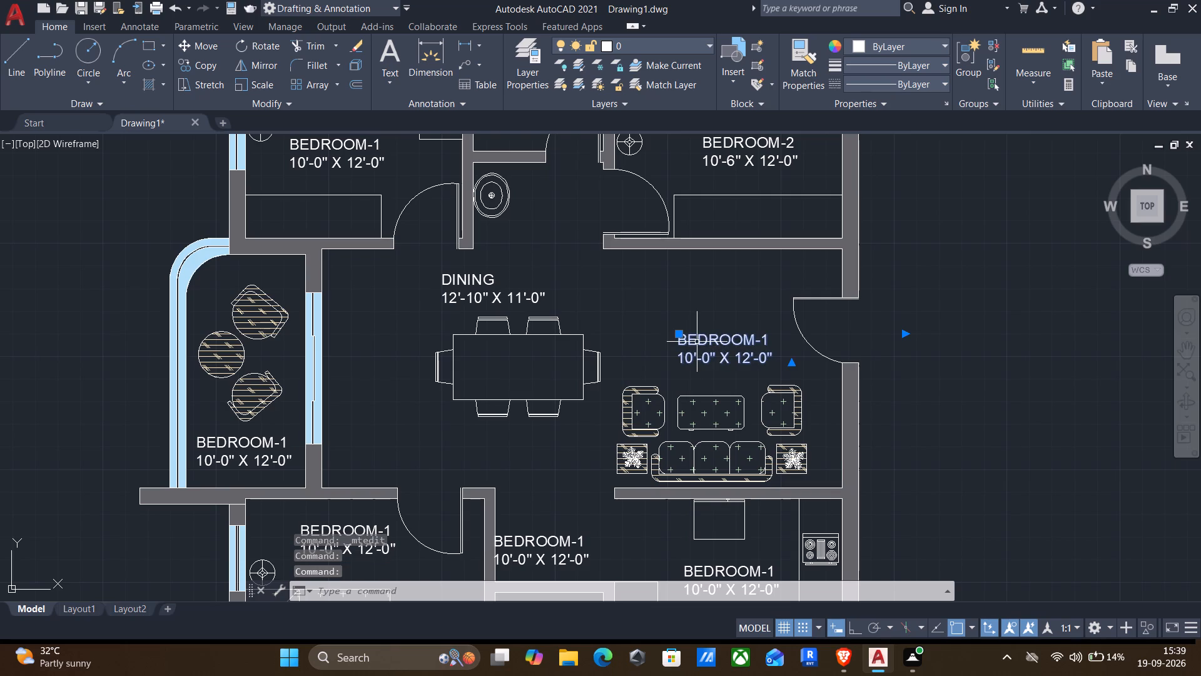
{"action": "double_click", "coordinate": [705, 342]}
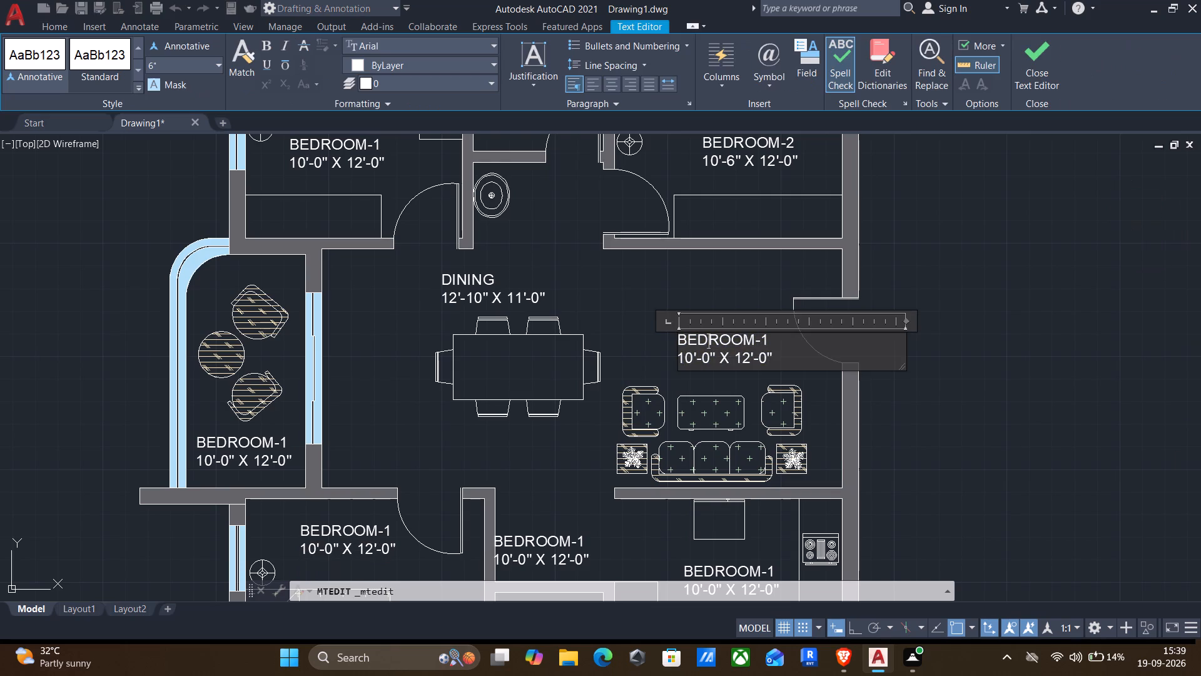
{"action": "scroll", "coordinate": [733, 352], "scroll_direction": "up", "scroll_amount": 2}
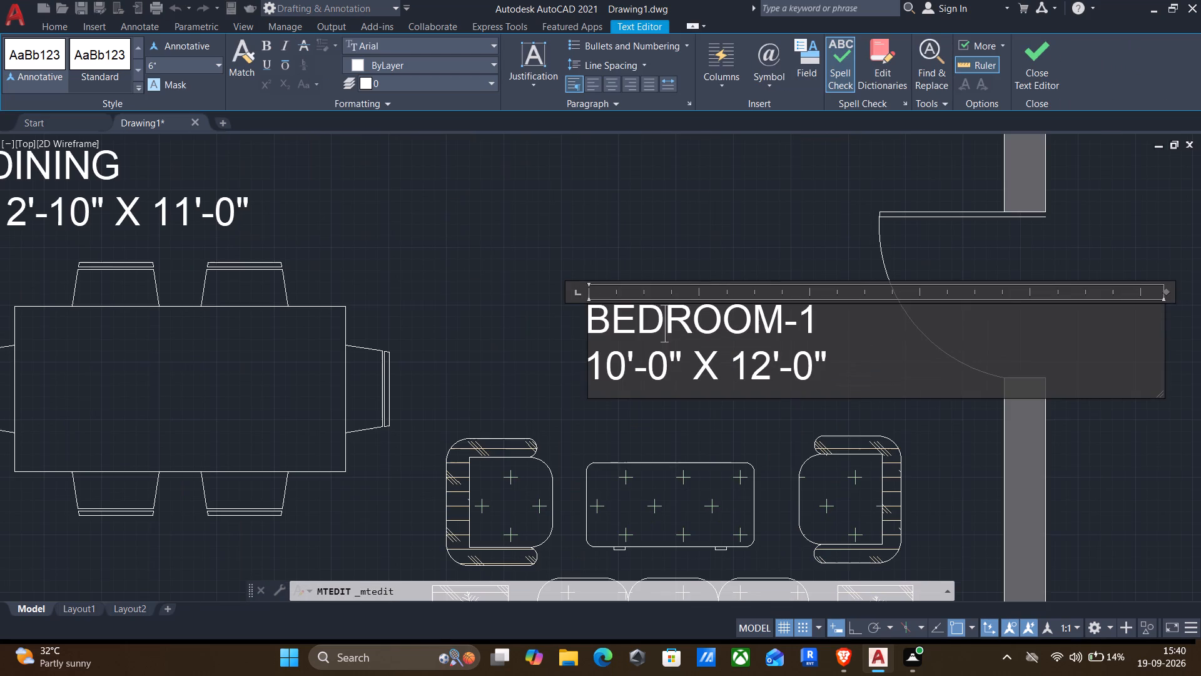
{"action": "left_click_drag", "start_coordinate": [831, 314], "coordinate": [522, 297]}
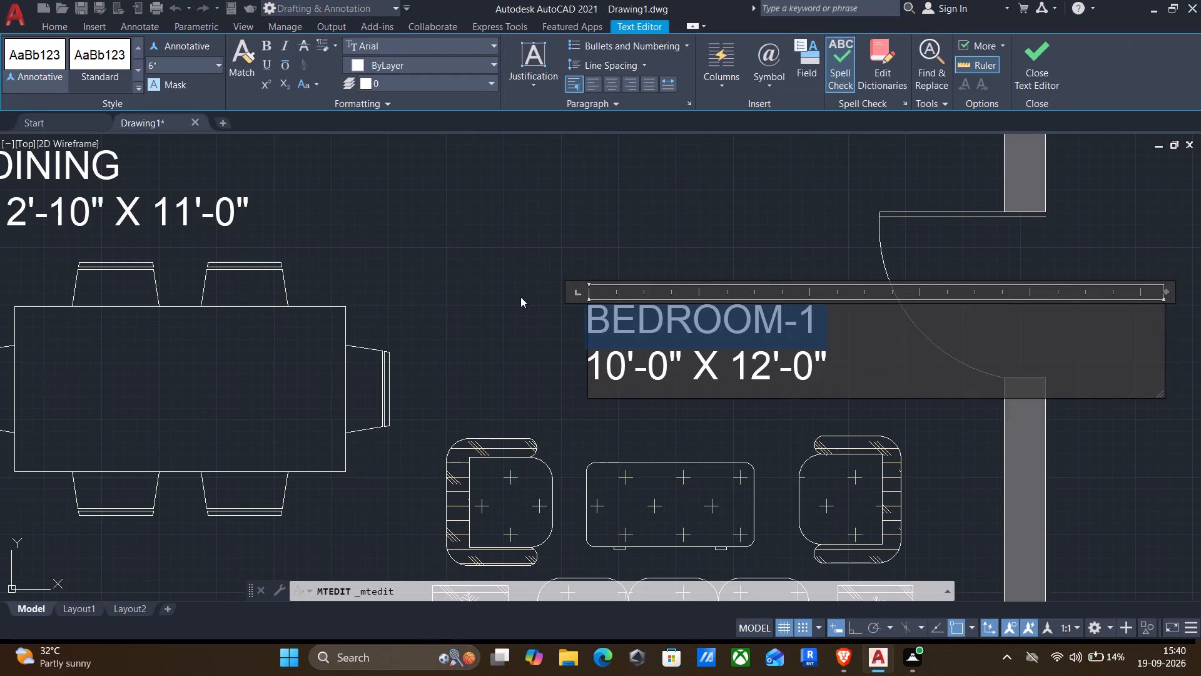
{"action": "type", "text": "DRAWING"}
{"action": "key", "text": "Return"}
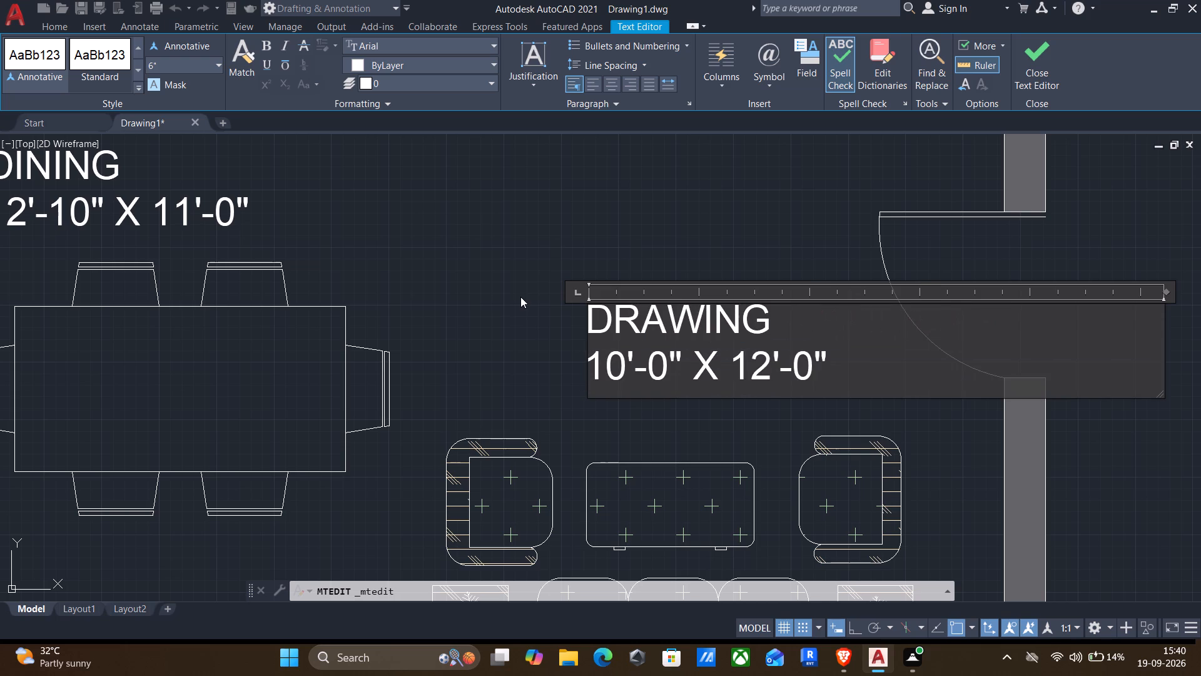
Change the DRAWING label's size line to 11'-2" X 11'-0" and finish the text edit.
{"action": "key", "text": "Right"}
{"action": "key", "text": "Right"}
{"action": "key", "text": "BackSpace"}
{"action": "key", "text": "1"}
{"action": "key", "text": "Right"}
{"action": "key", "text": "Right"}
{"action": "key", "text": "Right"}
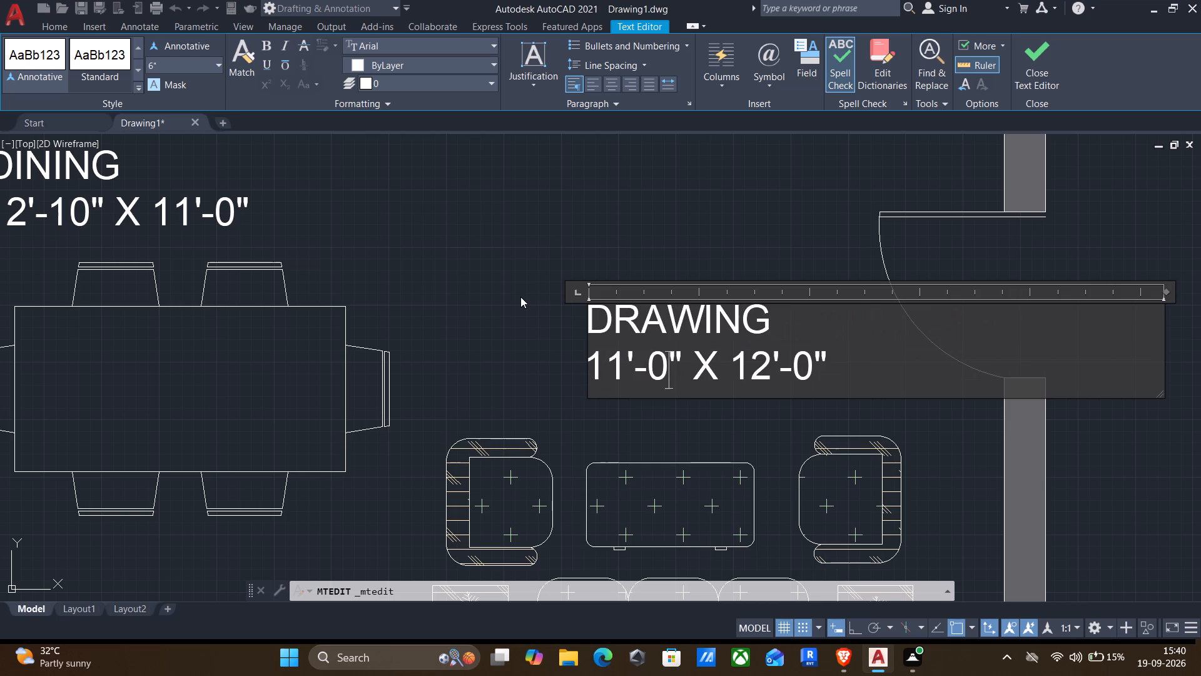
{"action": "key", "text": "BackSpace"}
{"action": "key", "text": "2"}
{"action": "key", "text": "Right"}
{"action": "key", "text": "Right"}
{"action": "key", "text": "Right"}
{"action": "key", "text": "Right"}
{"action": "key", "text": "Right"}
{"action": "key", "text": "Right"}
{"action": "key", "text": "BackSpace"}
{"action": "key", "text": "1"}
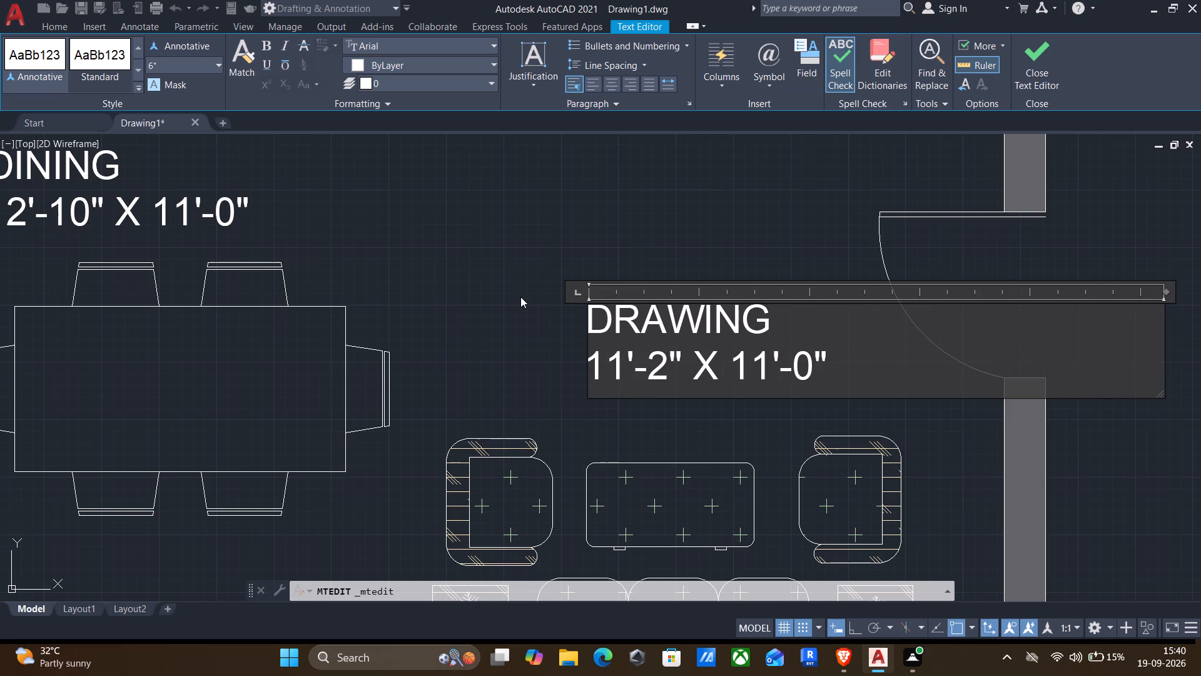
{"action": "left_click", "coordinate": [507, 290]}
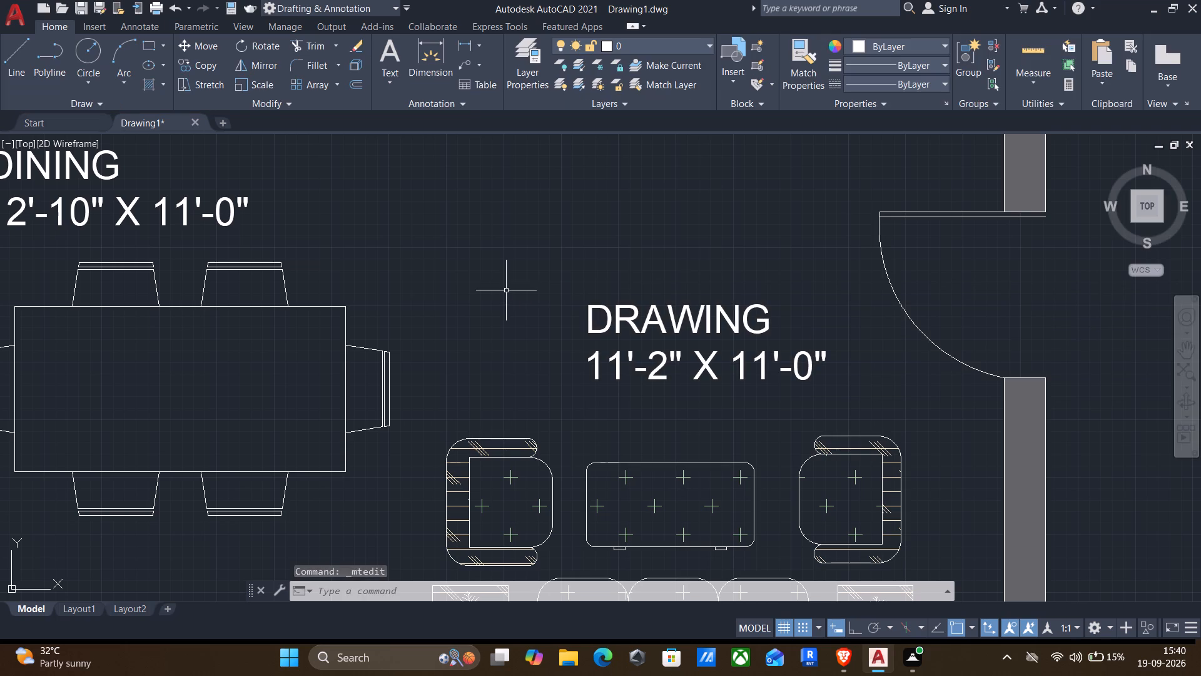
Change the name line of the label in the southwest bedroom to BEDROOM-3.
{"action": "scroll", "coordinate": [505, 291], "scroll_direction": "down", "scroll_amount": 2}
{"action": "middle_click_drag", "start_coordinate": [645, 382], "coordinate": [877, 138]}
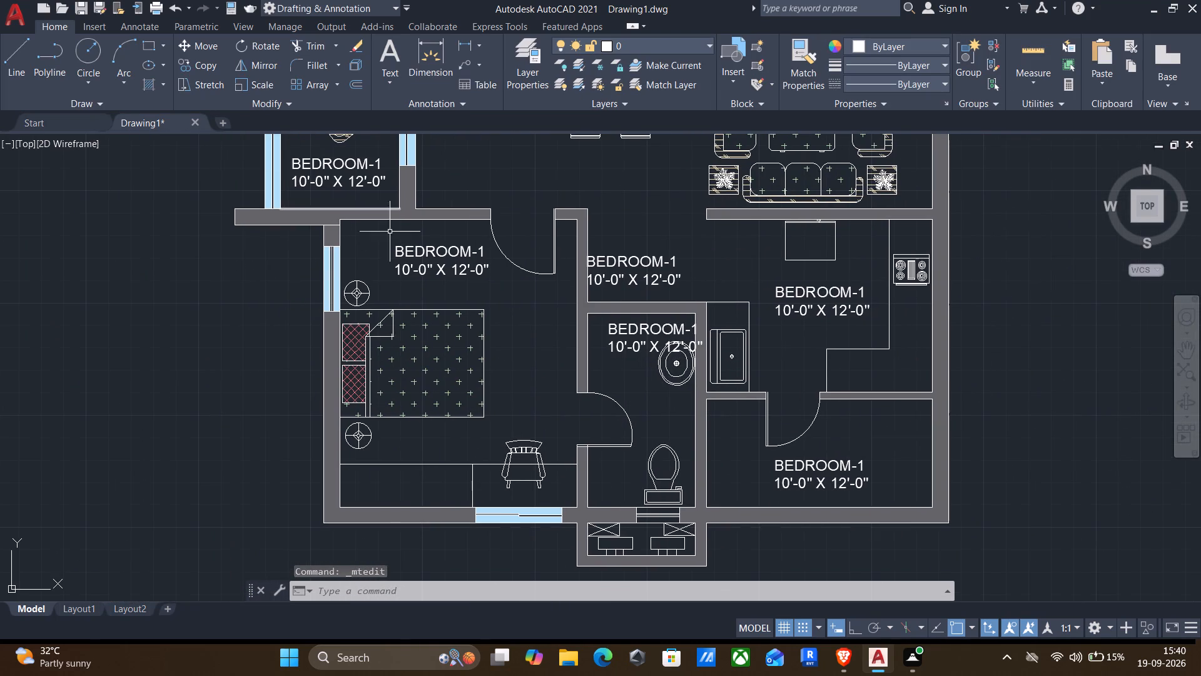
{"action": "double_click", "coordinate": [420, 251]}
{"action": "triple_click", "coordinate": [430, 250]}
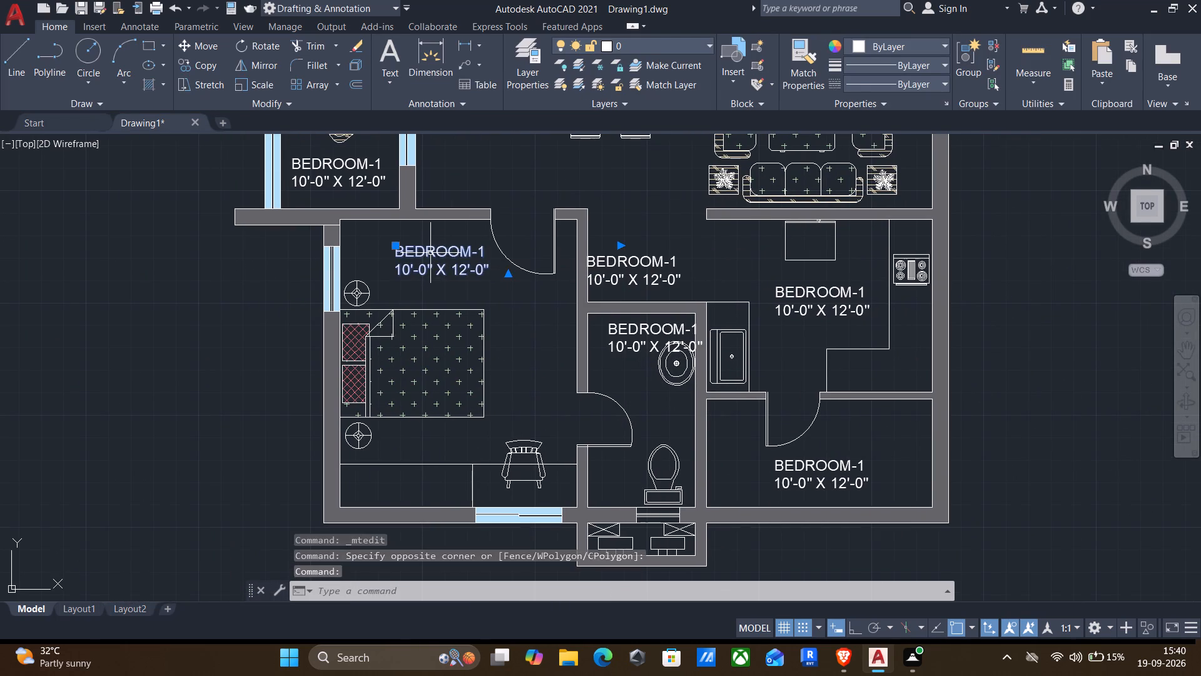
{"action": "left_click", "coordinate": [430, 253]}
{"action": "left_click", "coordinate": [506, 253]}
{"action": "left_click", "coordinate": [499, 251]}
{"action": "key", "text": "BackSpace"}
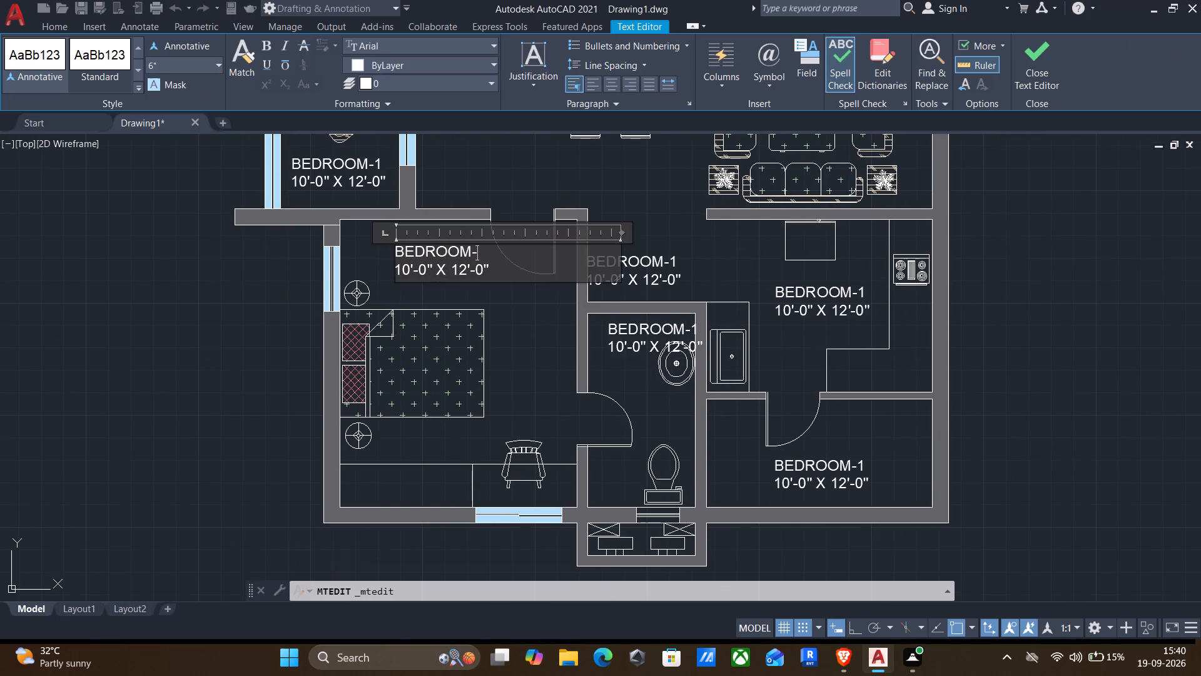
{"action": "key", "text": "3"}
Change the BEDROOM-3 label's size line to 11'-0" X 13'-4" and finish the text edit.
{"action": "scroll", "coordinate": [415, 267], "scroll_direction": "up", "scroll_amount": 2}
{"action": "left_click", "coordinate": [397, 282]}
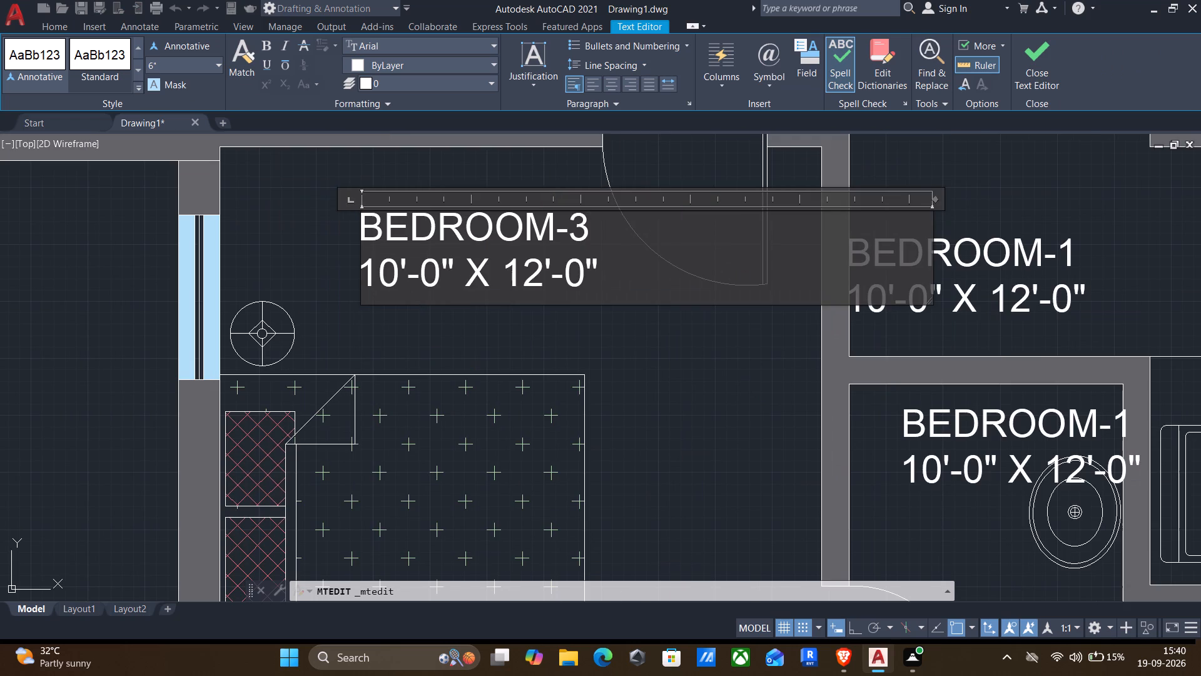
{"action": "key", "text": "BackSpace"}
{"action": "key", "text": "1"}
{"action": "left_click", "coordinate": [539, 272]}
{"action": "key", "text": "BackSpace"}
{"action": "key", "text": "3"}
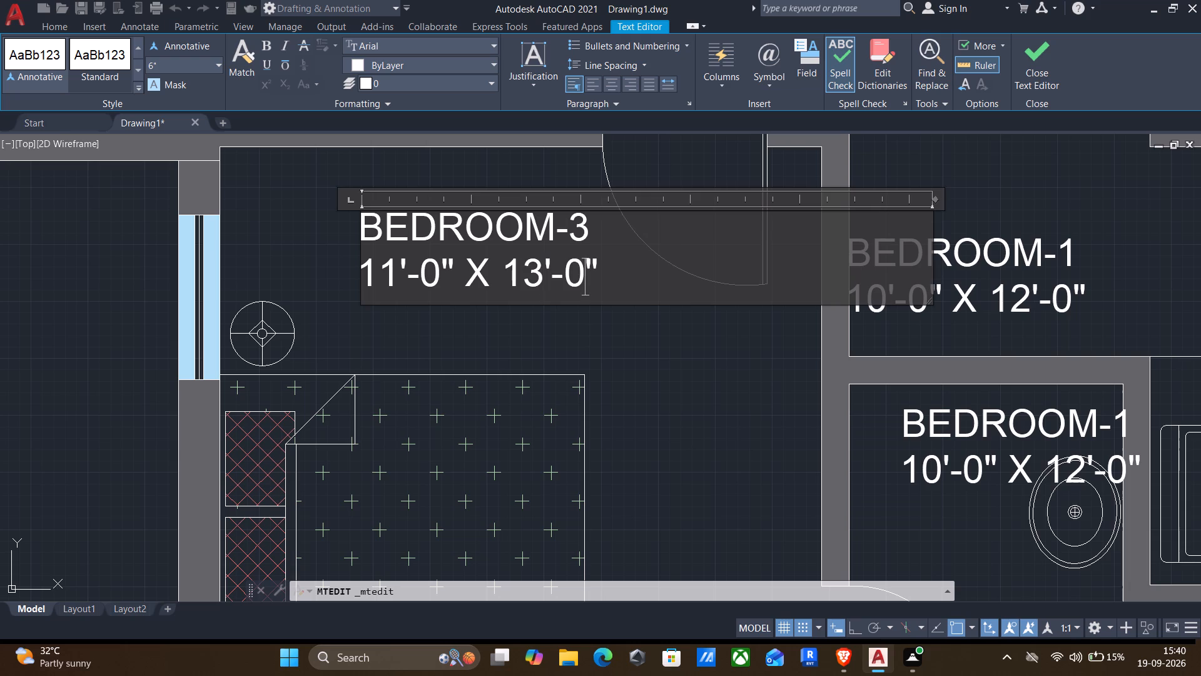
{"action": "left_click", "coordinate": [584, 285]}
{"action": "key", "text": "BackSpace"}
{"action": "key", "text": "4"}
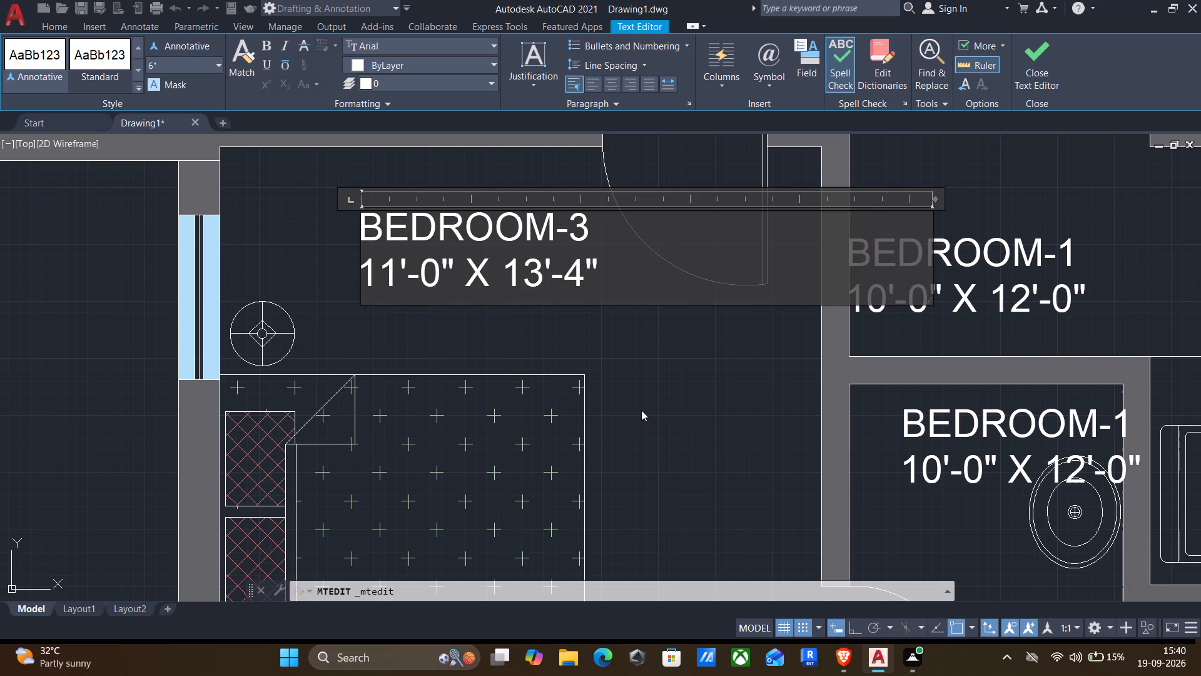
{"action": "left_click", "coordinate": [642, 411]}
Replace both lines of the label just east of BEDROOM-3, above the toilet, with the single word POOJA.
{"action": "scroll", "coordinate": [677, 391], "scroll_direction": "down", "scroll_amount": 1}
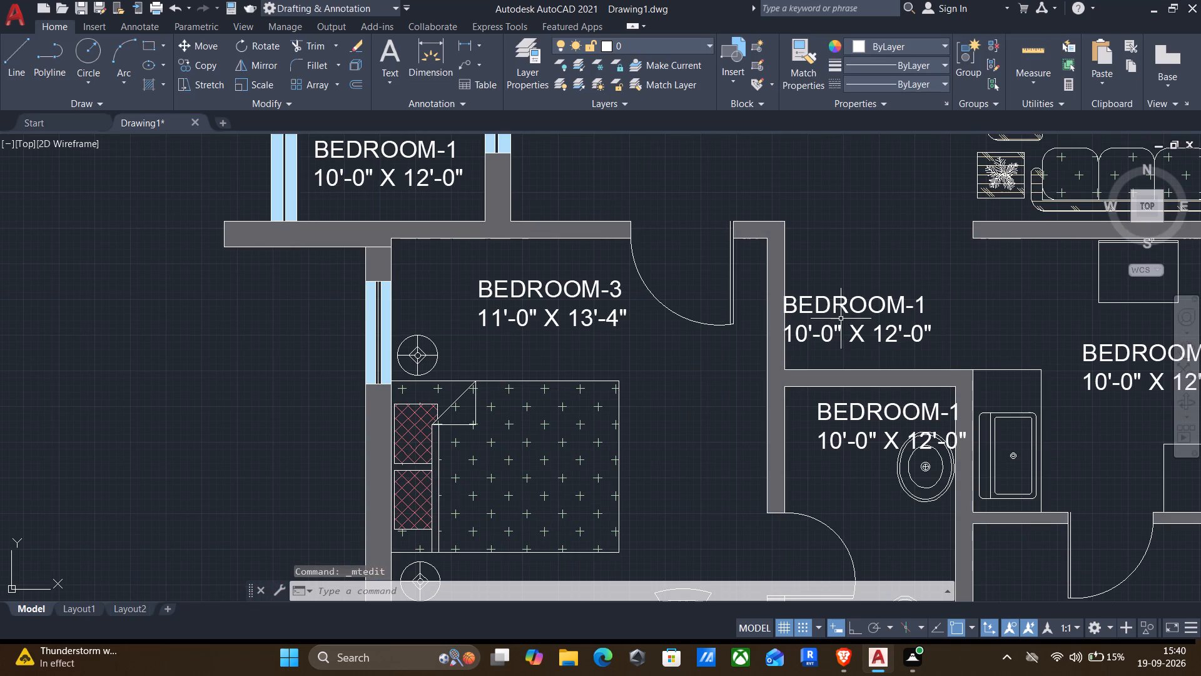
{"action": "double_click", "coordinate": [833, 309]}
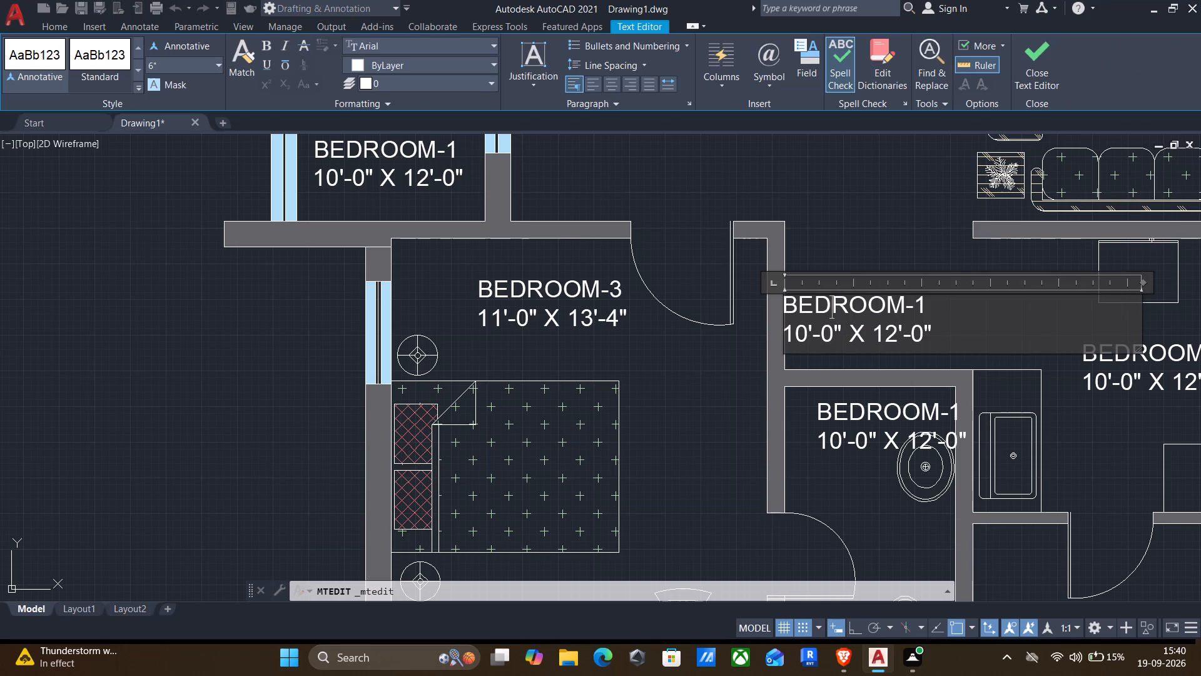
{"action": "left_click_drag", "start_coordinate": [950, 338], "coordinate": [592, 265]}
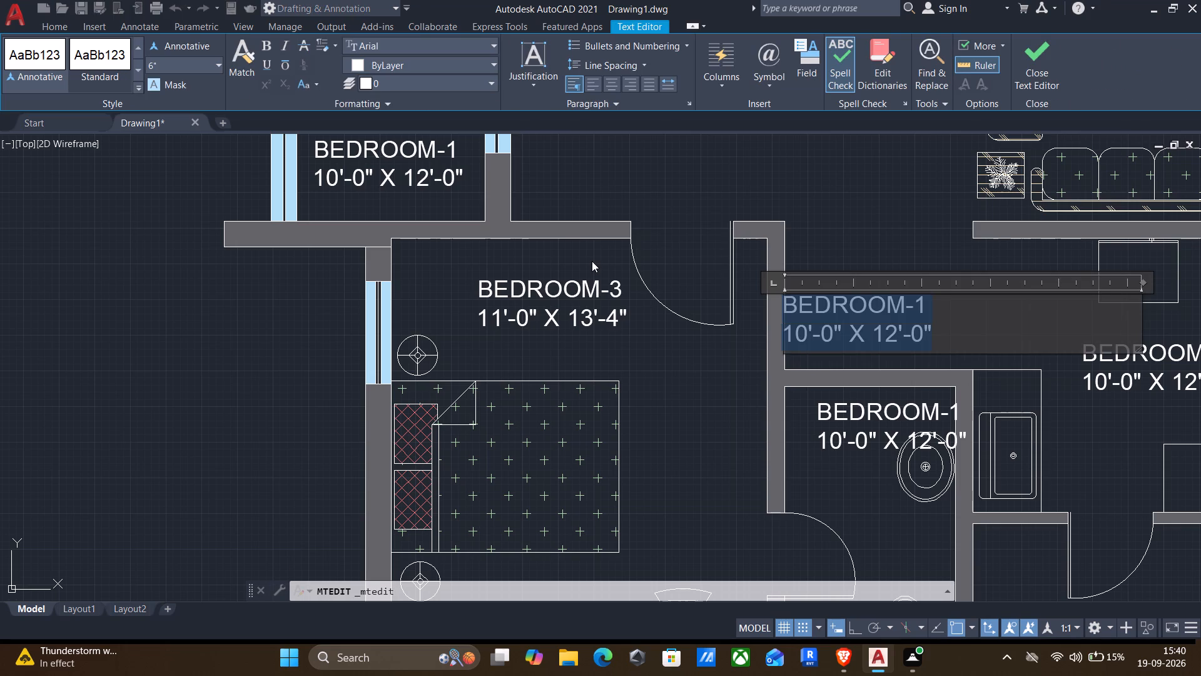
{"action": "type", "text": "POOJA"}
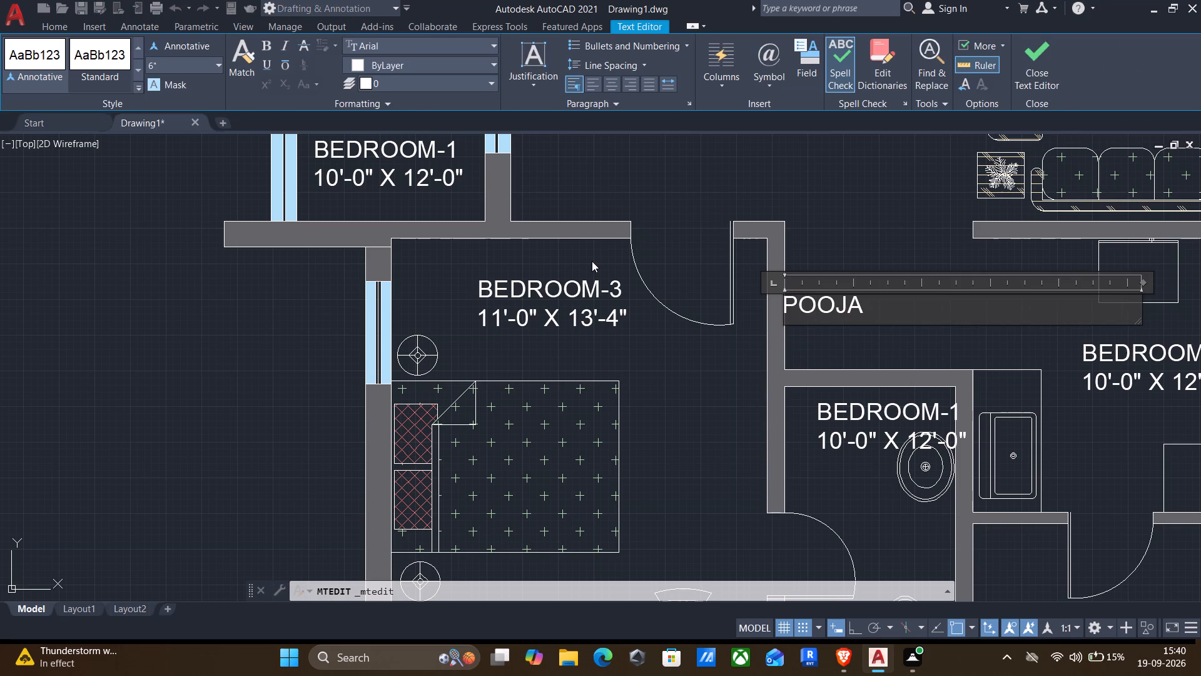
{"action": "left_click", "coordinate": [694, 382]}
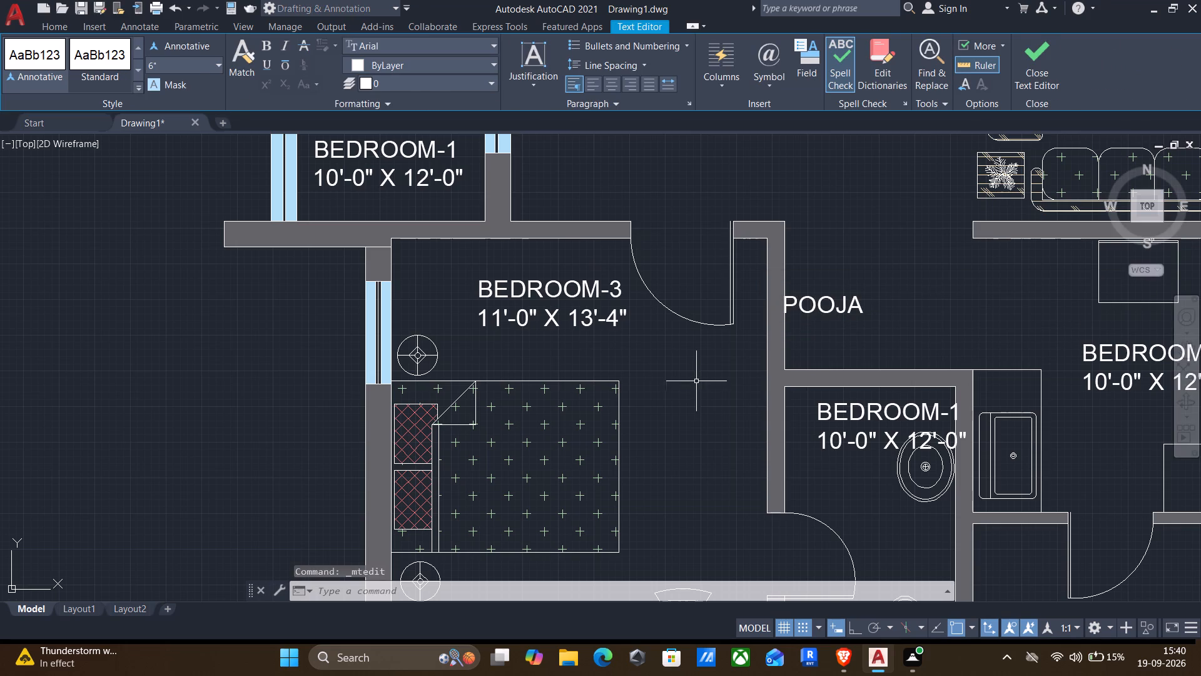
Rotate the POOJA label to 90° about its insertion point with Ortho on, so it reads vertically.
{"action": "left_click", "coordinate": [847, 302]}
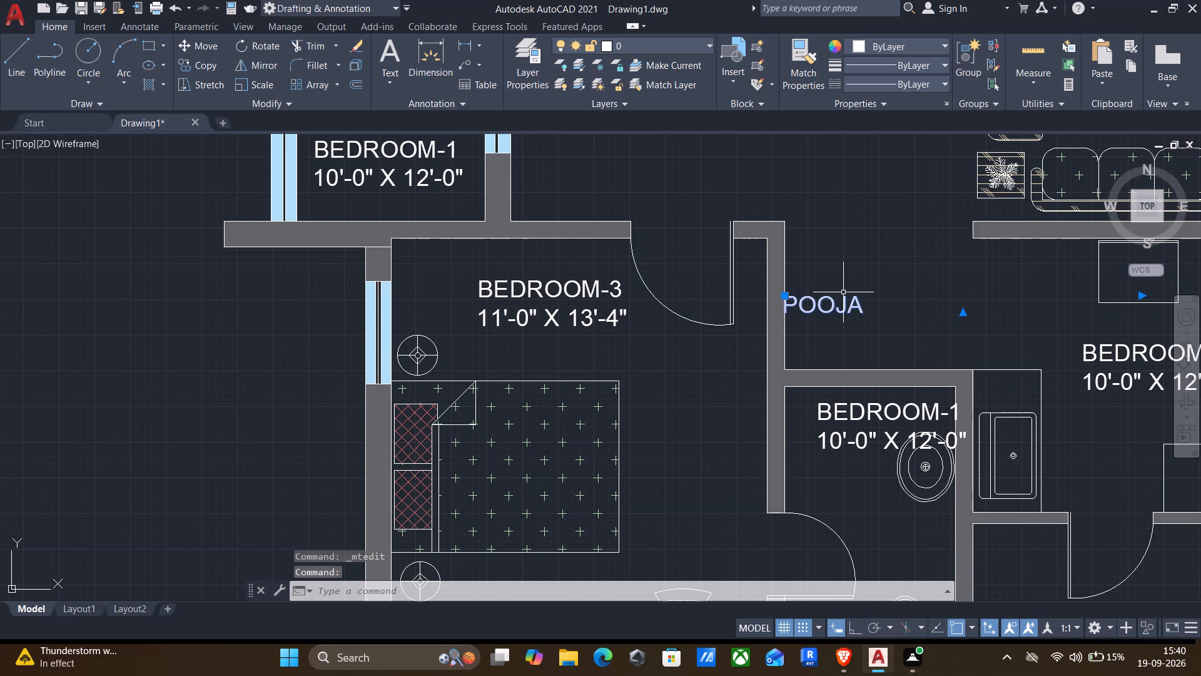
{"action": "type", "text": "RO"}
{"action": "key", "text": "Return"}
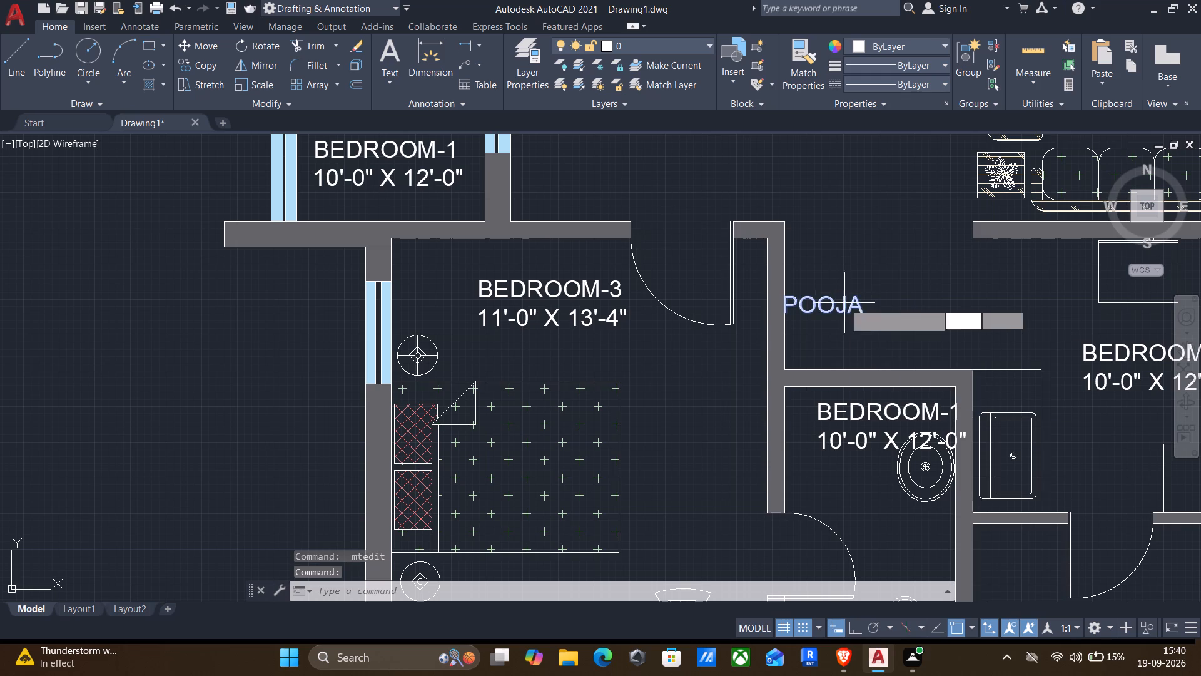
{"action": "left_click", "coordinate": [783, 296]}
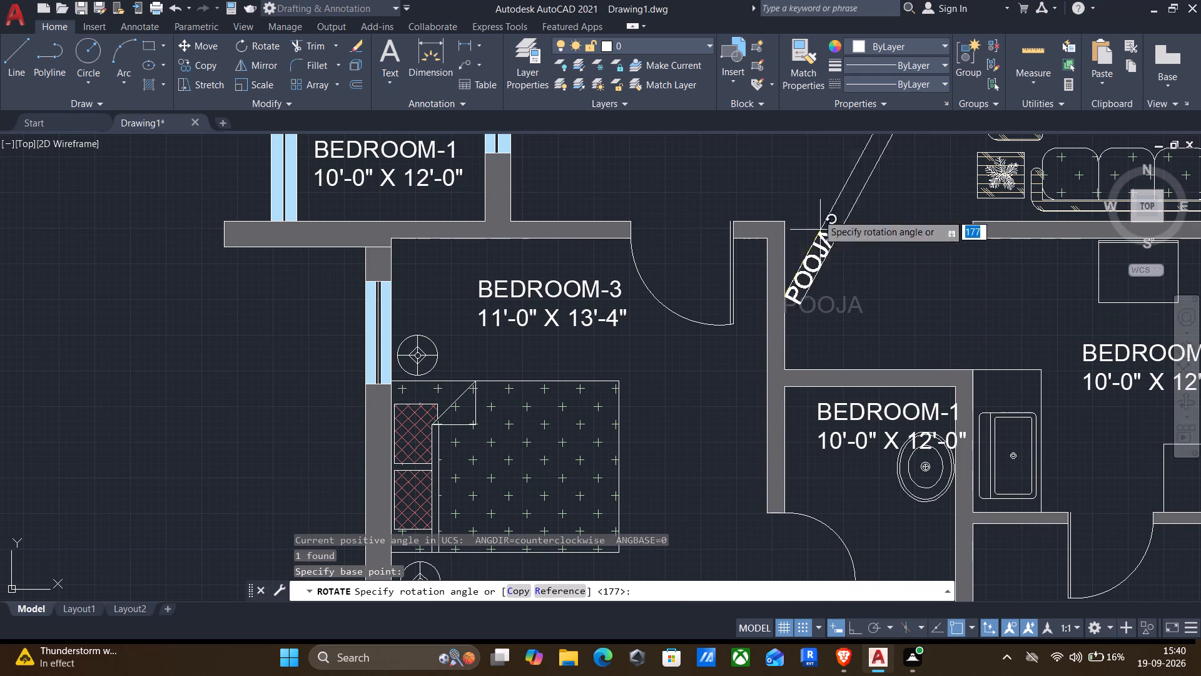
{"action": "key", "text": "F8"}
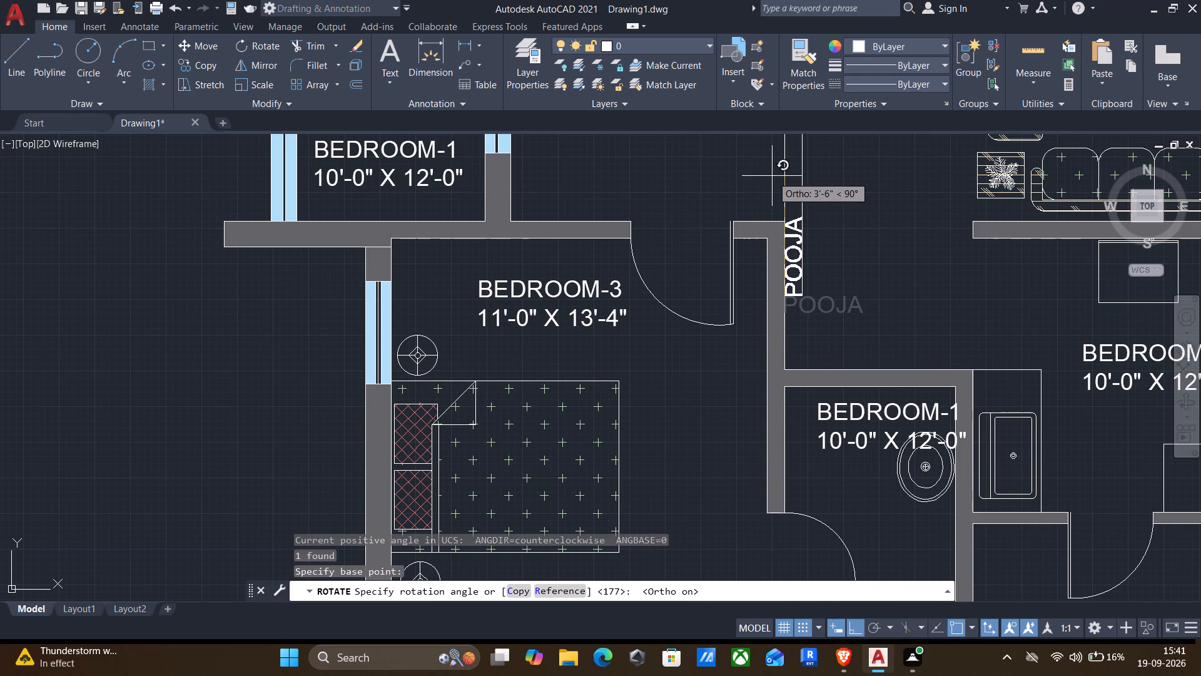
{"action": "left_click", "coordinate": [772, 176]}
Move the vertical POOJA label with Ortho off about 1'-4" down and slightly east, clear of the wall.
{"action": "left_click", "coordinate": [801, 252]}
{"action": "key", "text": "m"}
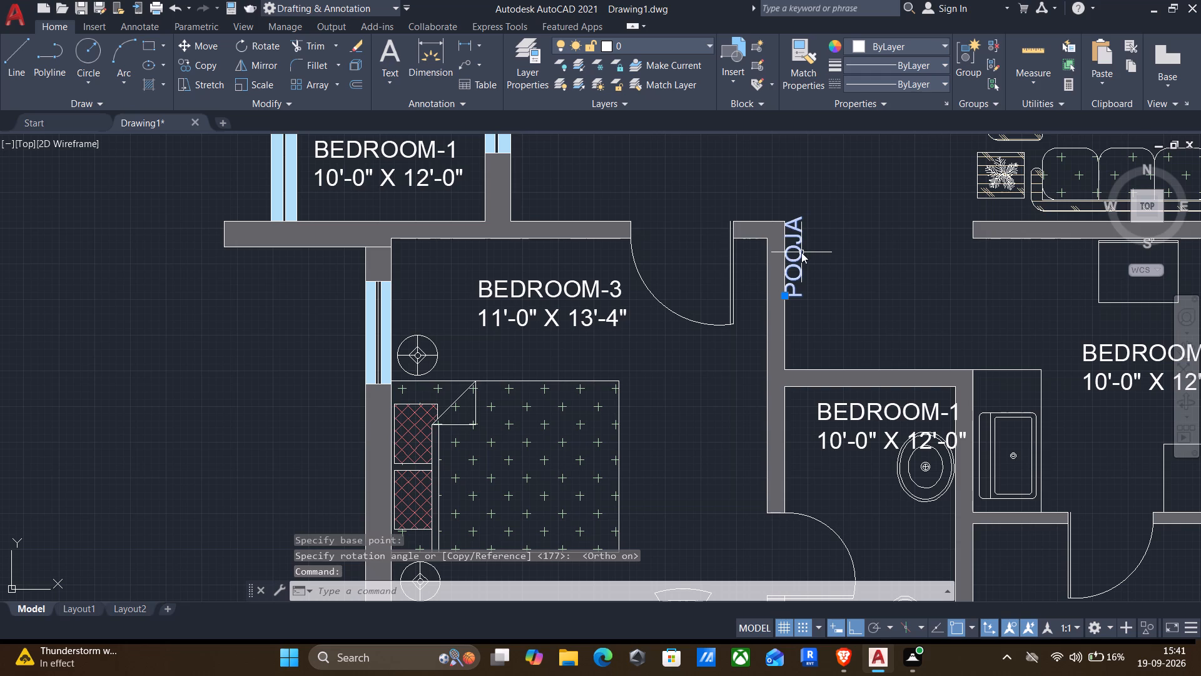
{"action": "key", "text": "Return"}
{"action": "left_click", "coordinate": [787, 296]}
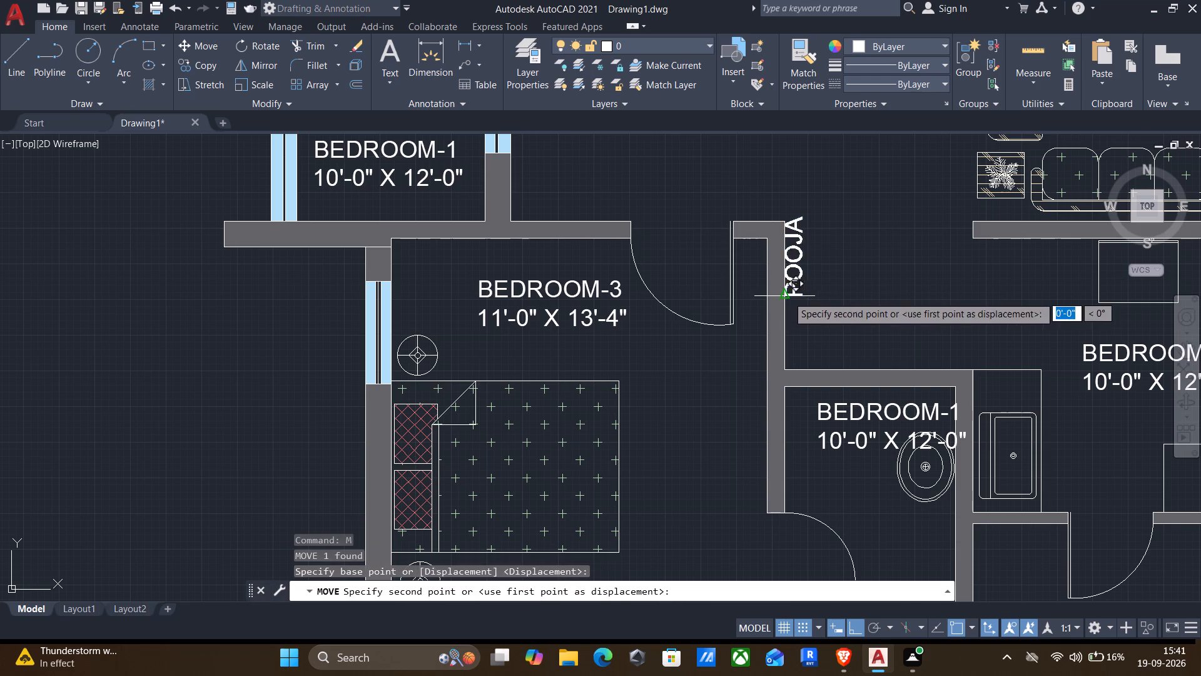
{"action": "key", "text": "F8"}
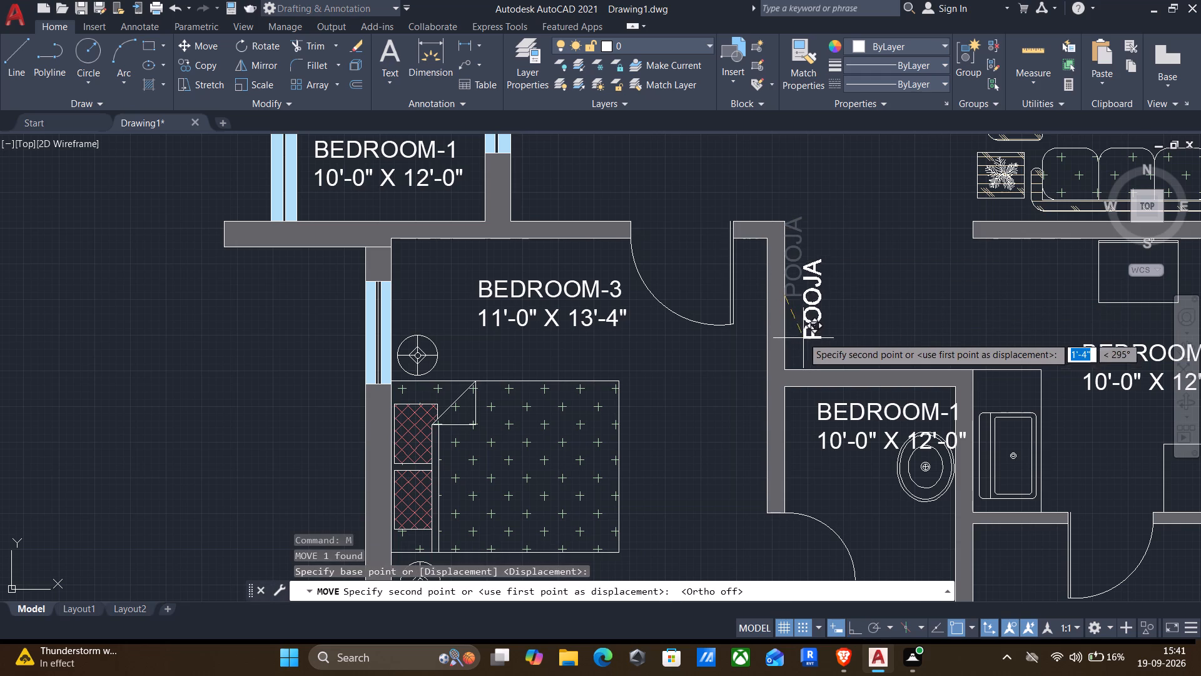
{"action": "left_click", "coordinate": [801, 334]}
Replace both lines of the label in the southeast room below the kitchen with 5'0" WIDE and UTILITY.
{"action": "scroll", "coordinate": [812, 330], "scroll_direction": "down", "scroll_amount": 2}
{"action": "middle_click_drag", "start_coordinate": [871, 337], "coordinate": [753, 259]}
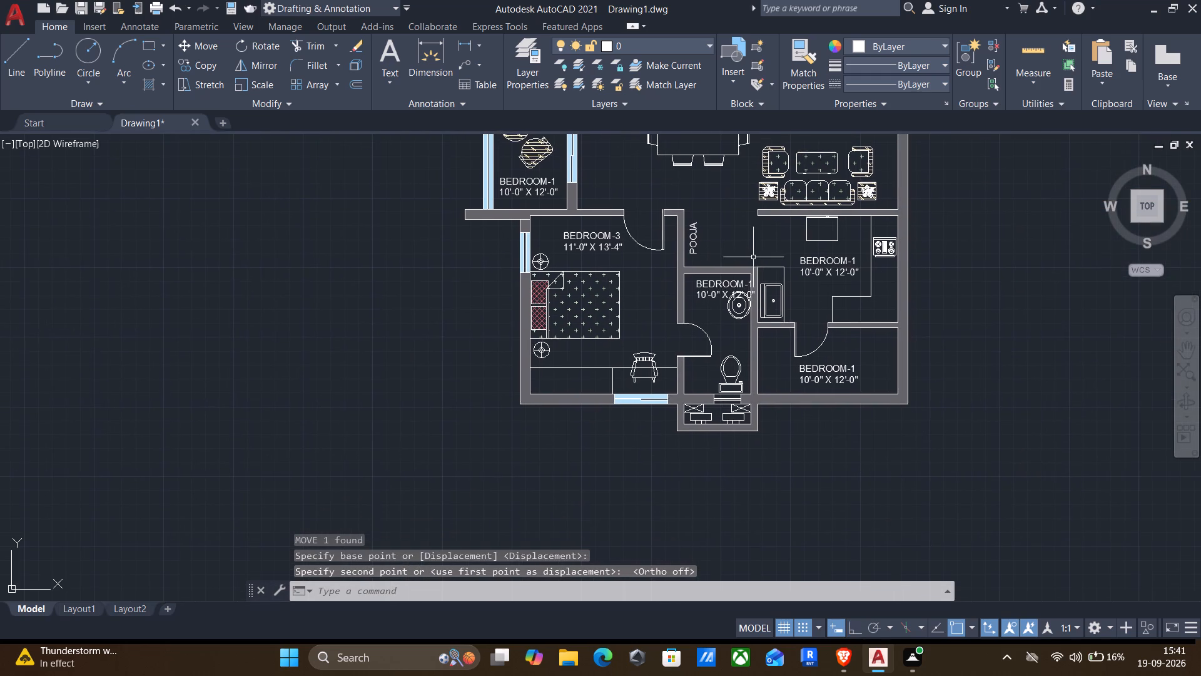
{"action": "scroll", "coordinate": [745, 287], "scroll_direction": "up", "scroll_amount": 2}
{"action": "scroll", "coordinate": [772, 307], "scroll_direction": "down", "scroll_amount": 1}
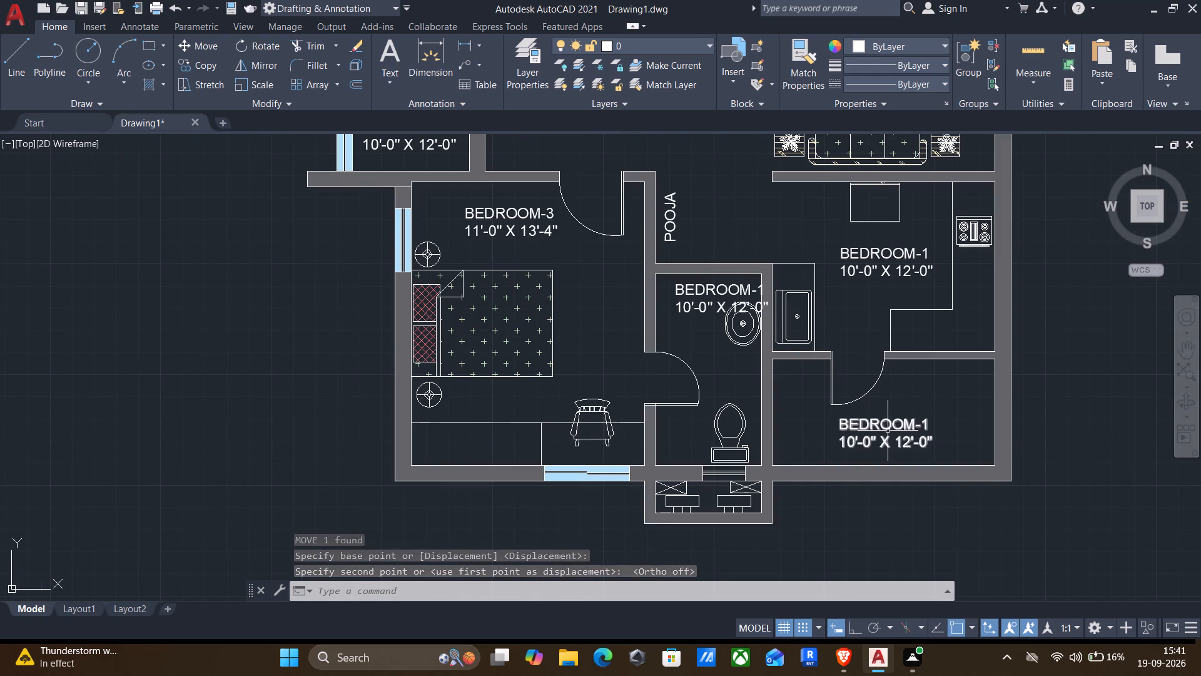
{"action": "double_click", "coordinate": [879, 428]}
{"action": "left_click_drag", "start_coordinate": [946, 440], "coordinate": [839, 413]}
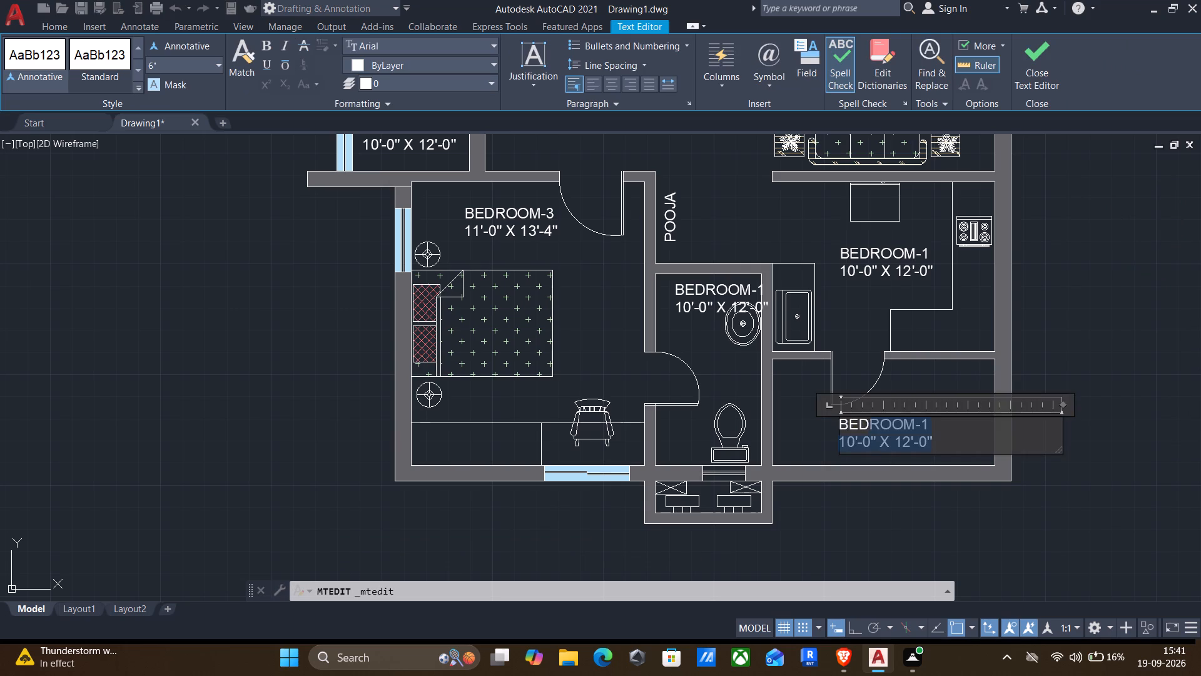
{"action": "left_click_drag", "start_coordinate": [839, 413], "coordinate": [754, 401]}
{"action": "type", "text": "5'0"}
{"action": "type", "text": "\""}
{"action": "key", "text": "space"}
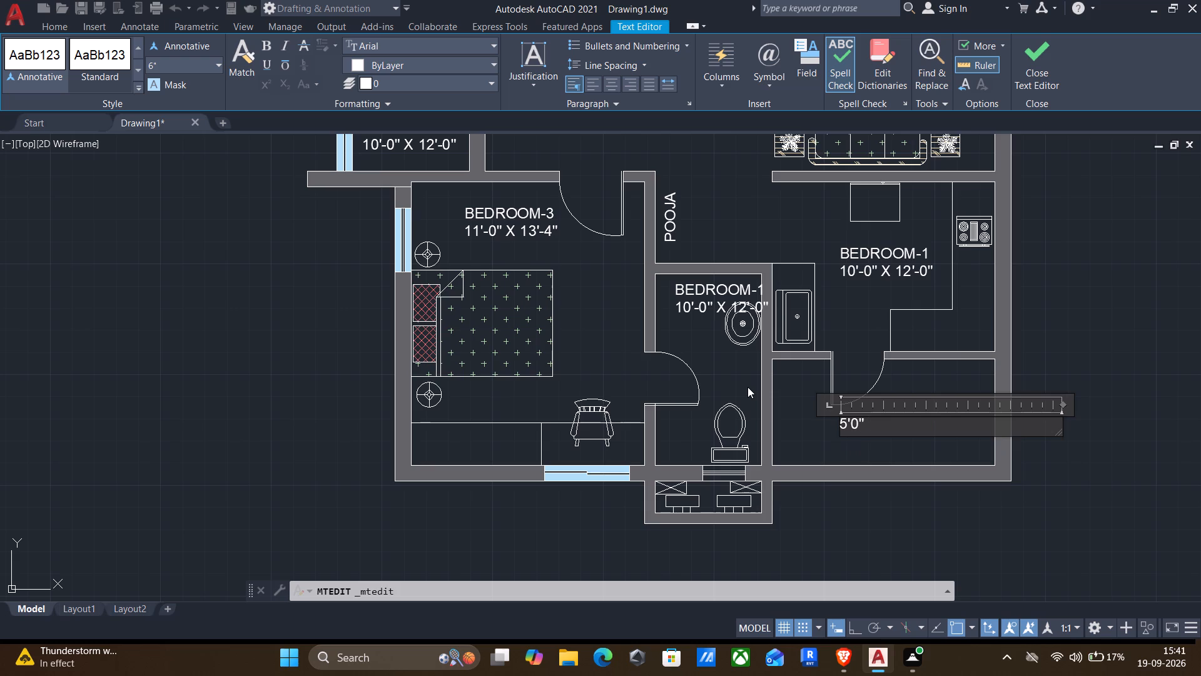
{"action": "type", "text": "WIDE"}
{"action": "key", "text": "space"}
{"action": "key", "text": "Return"}
{"action": "type", "text": "UTILITY"}
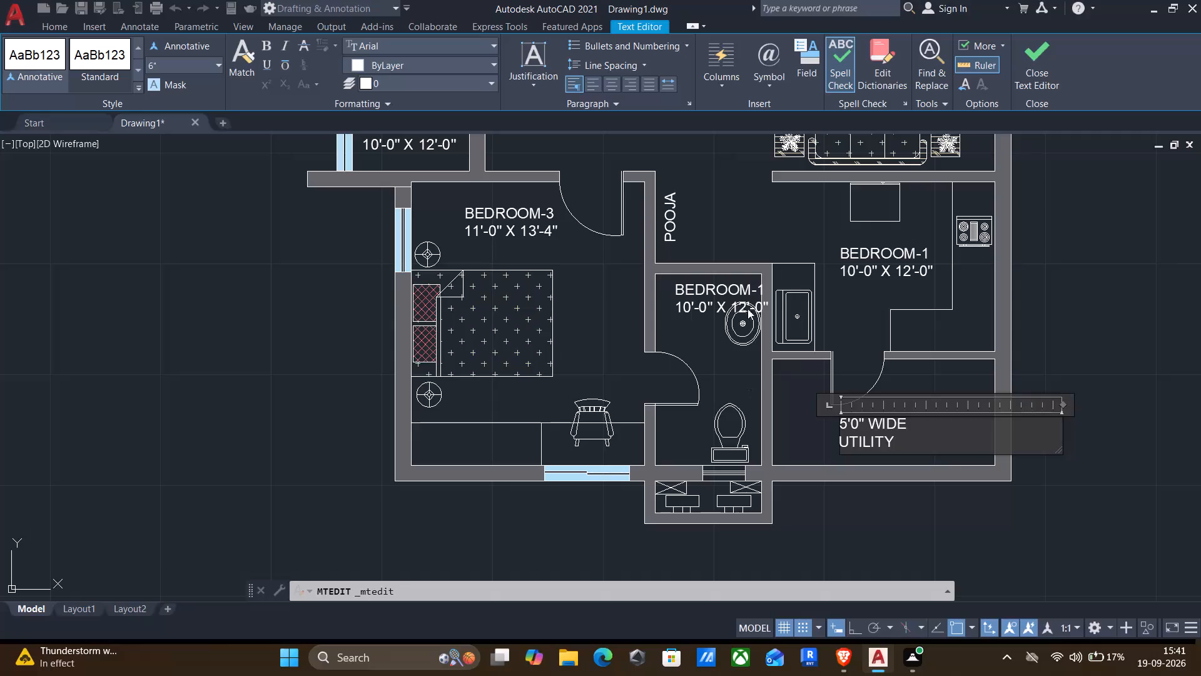
{"action": "left_click", "coordinate": [729, 205]}
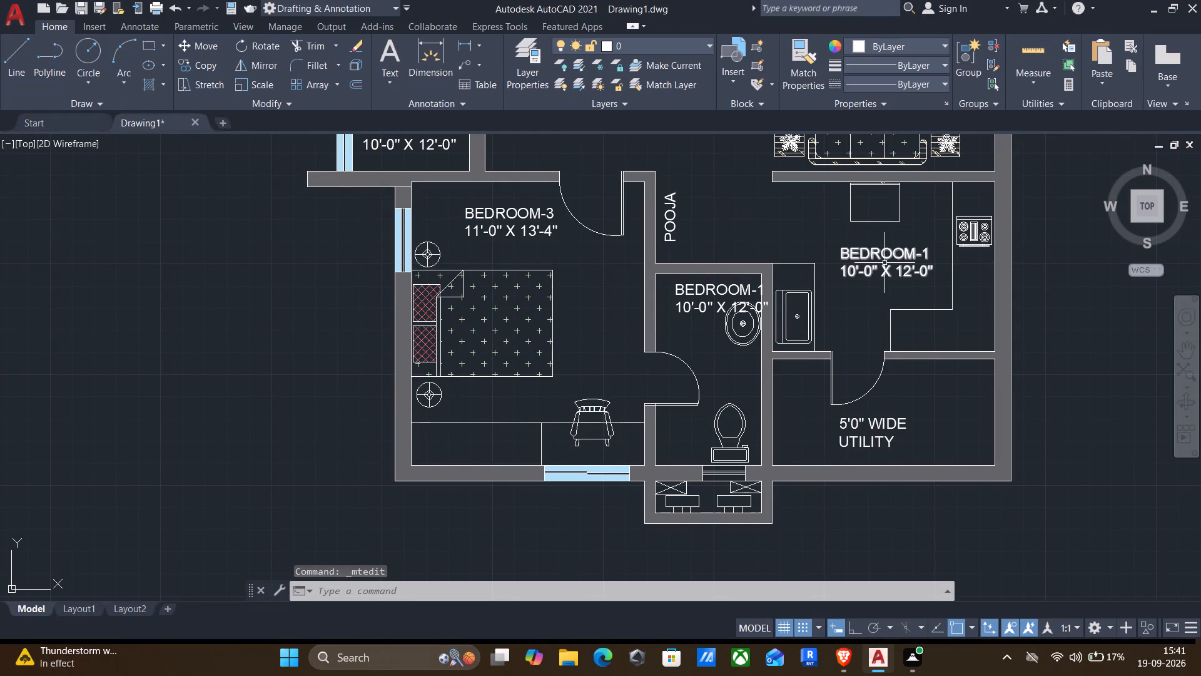
Change the name line of the label in the room with the stove and sink to KITCHEN.
{"action": "double_click", "coordinate": [878, 257]}
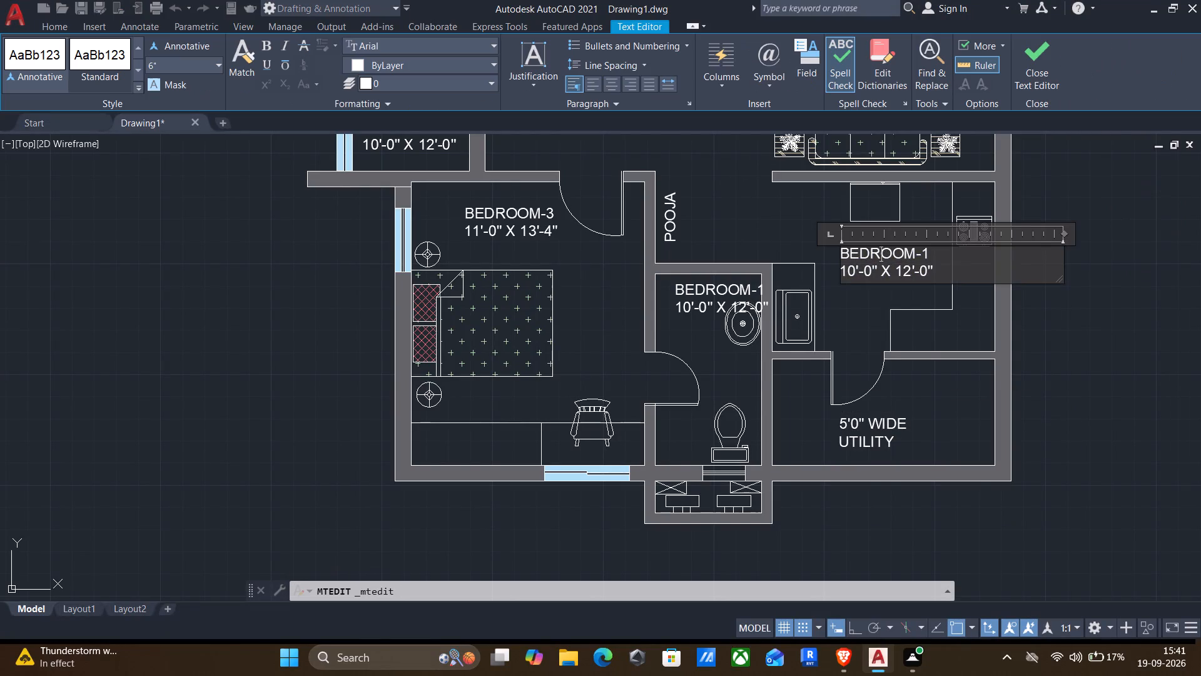
{"action": "left_click_drag", "start_coordinate": [950, 258], "coordinate": [732, 256]}
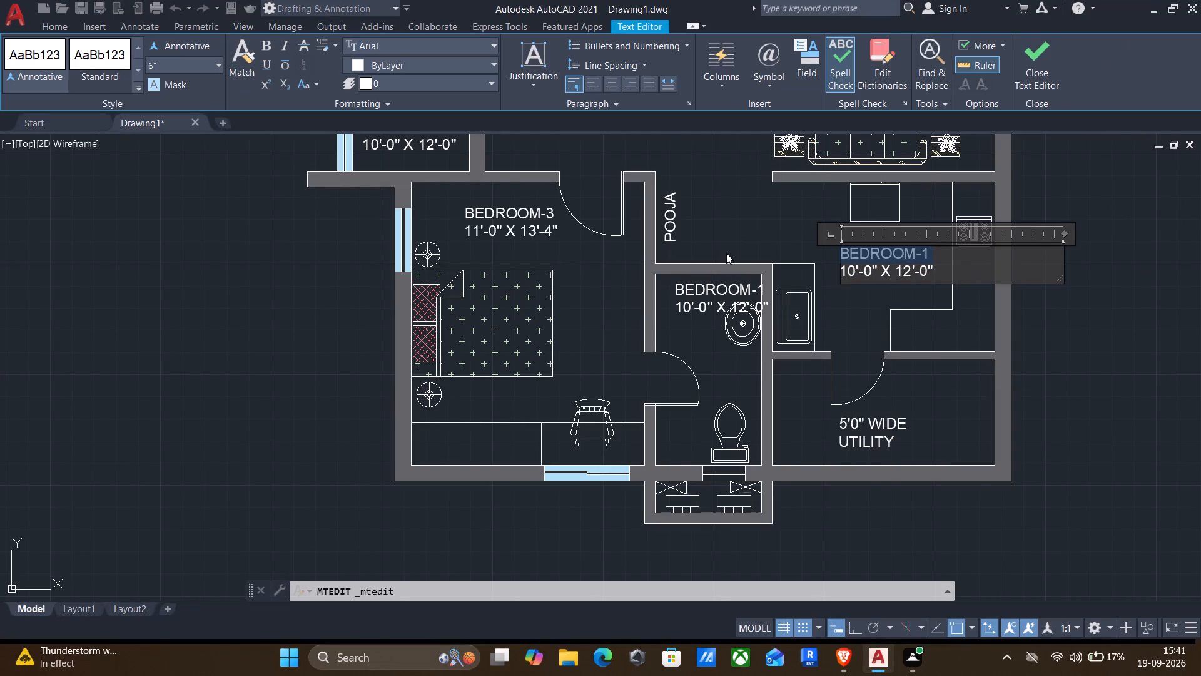
{"action": "type", "text": "KI"}
{"action": "type", "text": "TCHEN"}
{"action": "key", "text": "Return"}
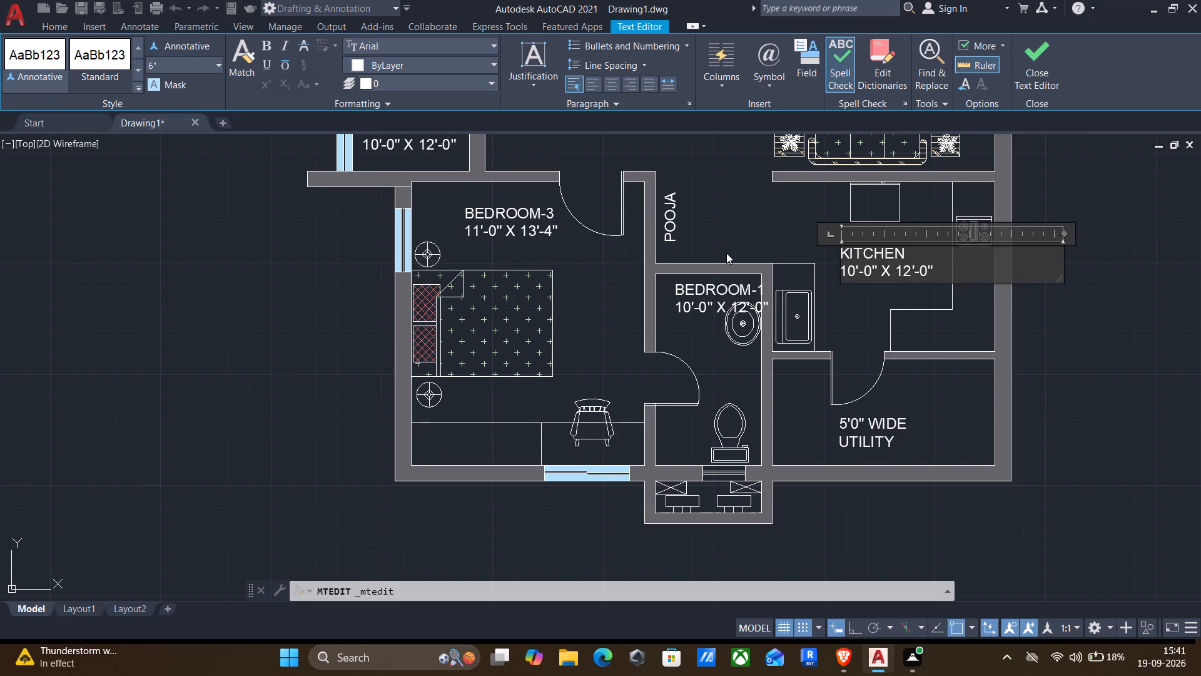
Change the KITCHEN label's size line to 10'-6" X 8'-0" and finish the text edit.
{"action": "key", "text": "Right"}
{"action": "key", "text": "Right"}
{"action": "key", "text": "Right"}
{"action": "key", "text": "Right"}
{"action": "key", "text": "Right"}
{"action": "key", "text": "BackSpace"}
{"action": "key", "text": "6"}
{"action": "key", "text": "Right"}
{"action": "key", "text": "Right"}
{"action": "key", "text": "Right"}
{"action": "key", "text": "Right"}
{"action": "key", "text": "Right"}
{"action": "key", "text": "Right"}
{"action": "key", "text": "BackSpace"}
{"action": "key", "text": "BackSpace"}
{"action": "key", "text": "8"}
{"action": "left_click", "coordinate": [566, 325]}
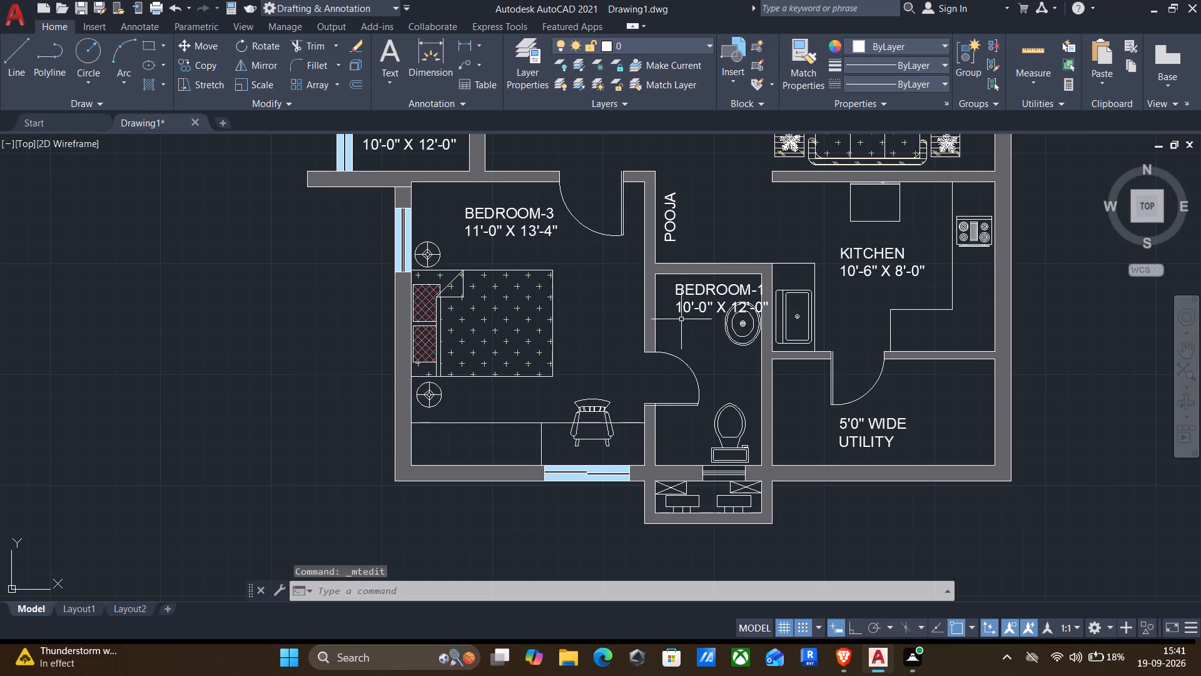
Change the name line of the label in the toilet south of POOJA to M-TOILET.
{"action": "double_click", "coordinate": [696, 294]}
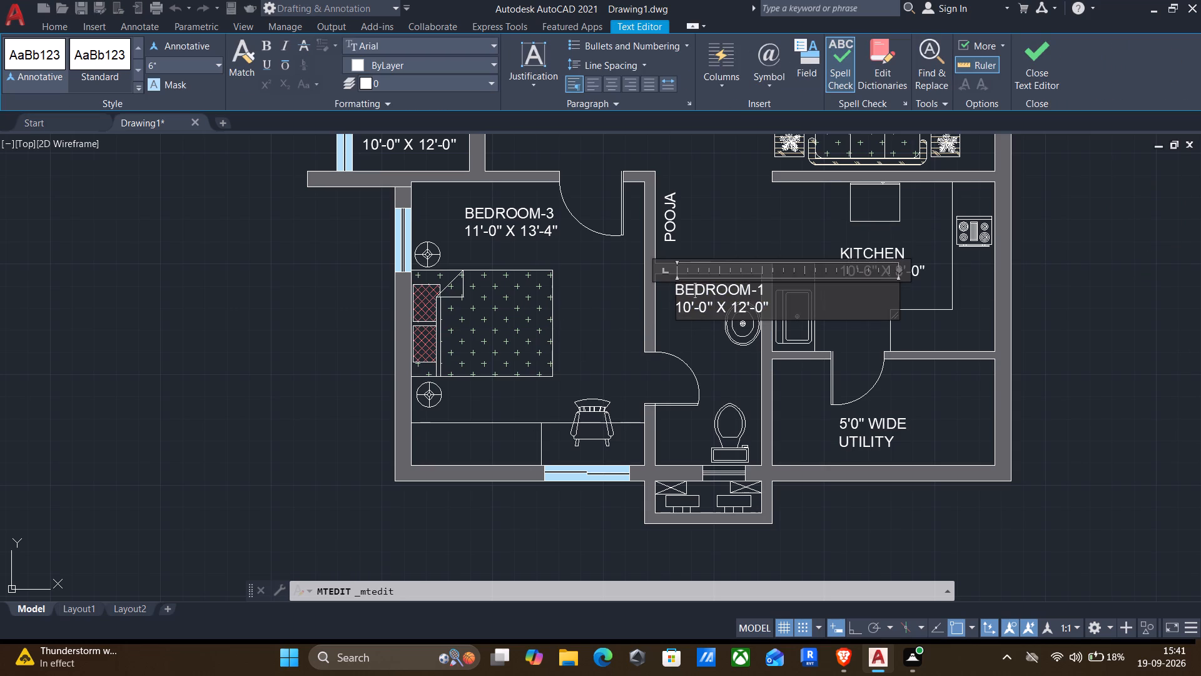
{"action": "left_click_drag", "start_coordinate": [766, 291], "coordinate": [528, 294]}
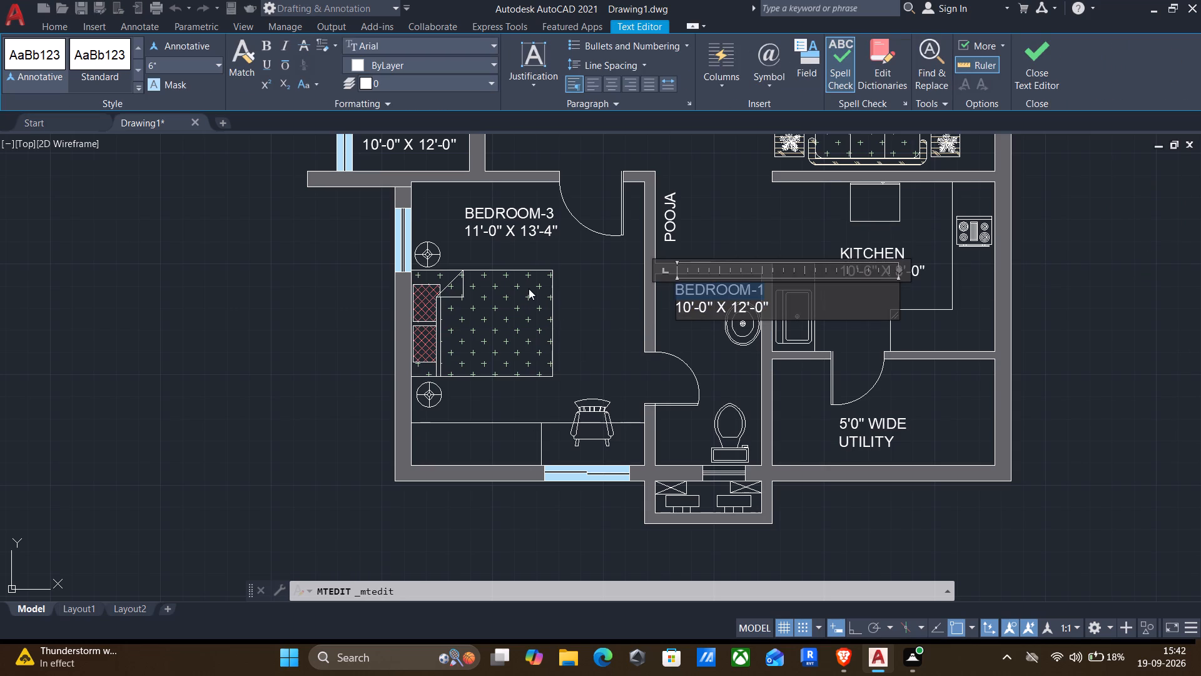
{"action": "key", "text": "m"}
{"action": "type", "text": "-TOILE"}
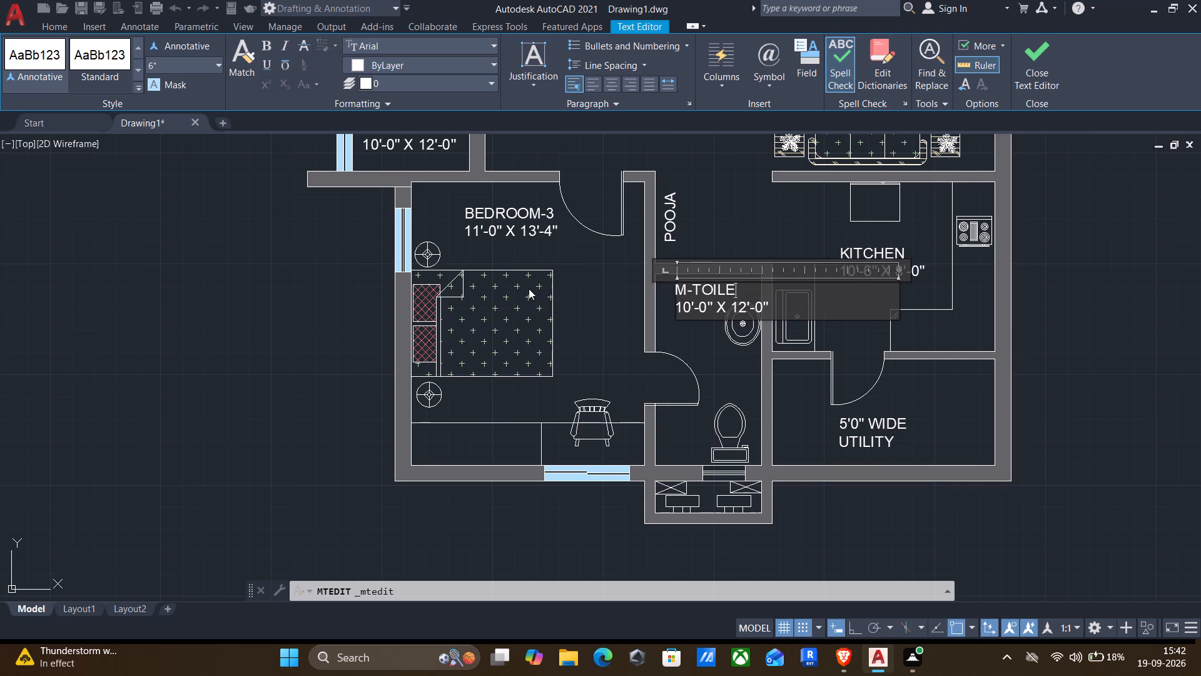
{"action": "key", "text": "t"}
Change the M-TOILET label's size line to 5'-0" X 9'-0" and finish the text edit.
{"action": "scroll", "coordinate": [674, 305], "scroll_direction": "up", "scroll_amount": 3}
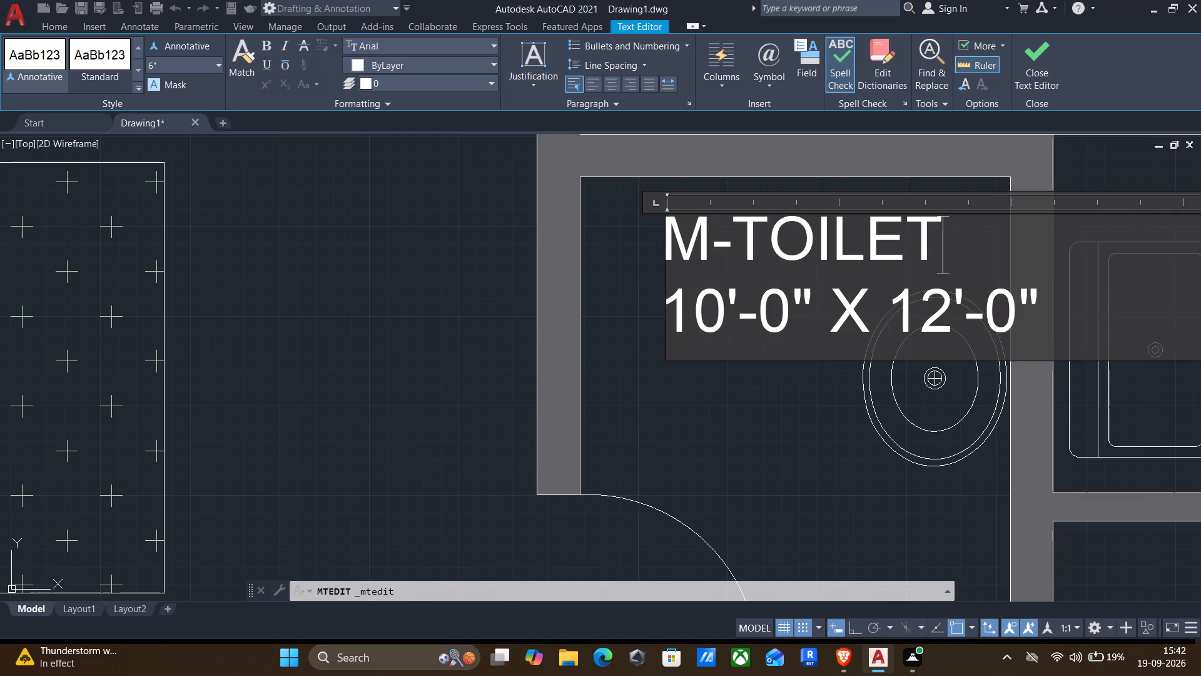
{"action": "left_click", "coordinate": [723, 324]}
{"action": "key", "text": "BackSpace"}
{"action": "key", "text": "BackSpace"}
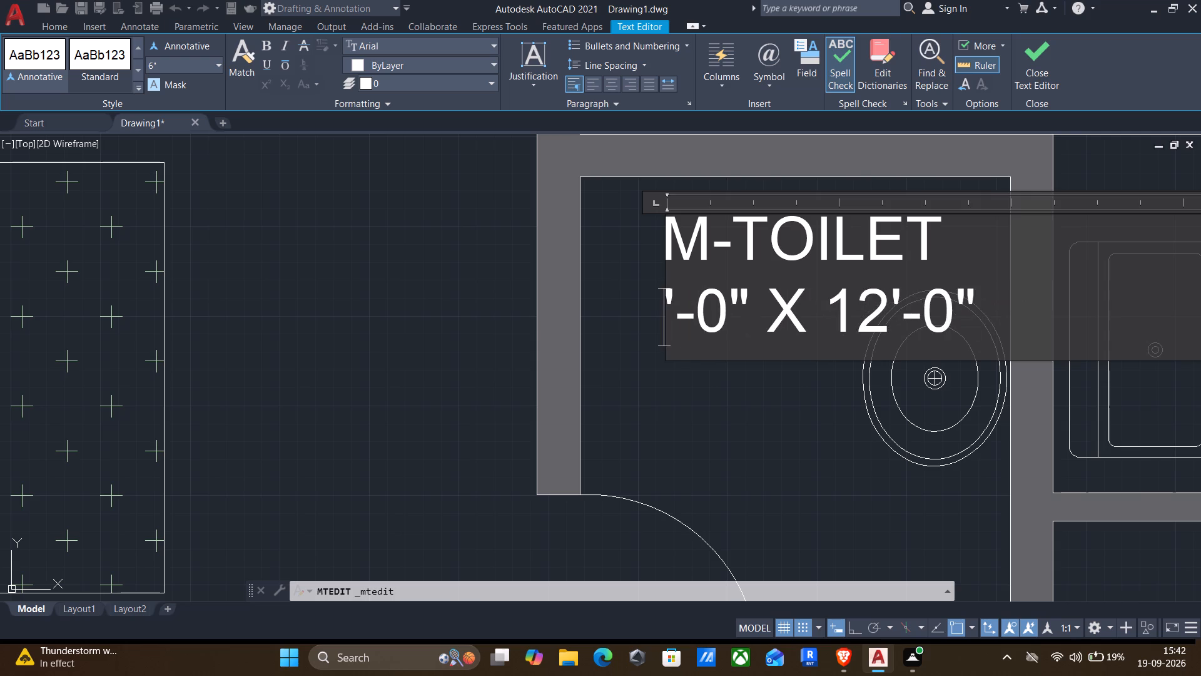
{"action": "key", "text": "5"}
{"action": "left_click", "coordinate": [915, 307]}
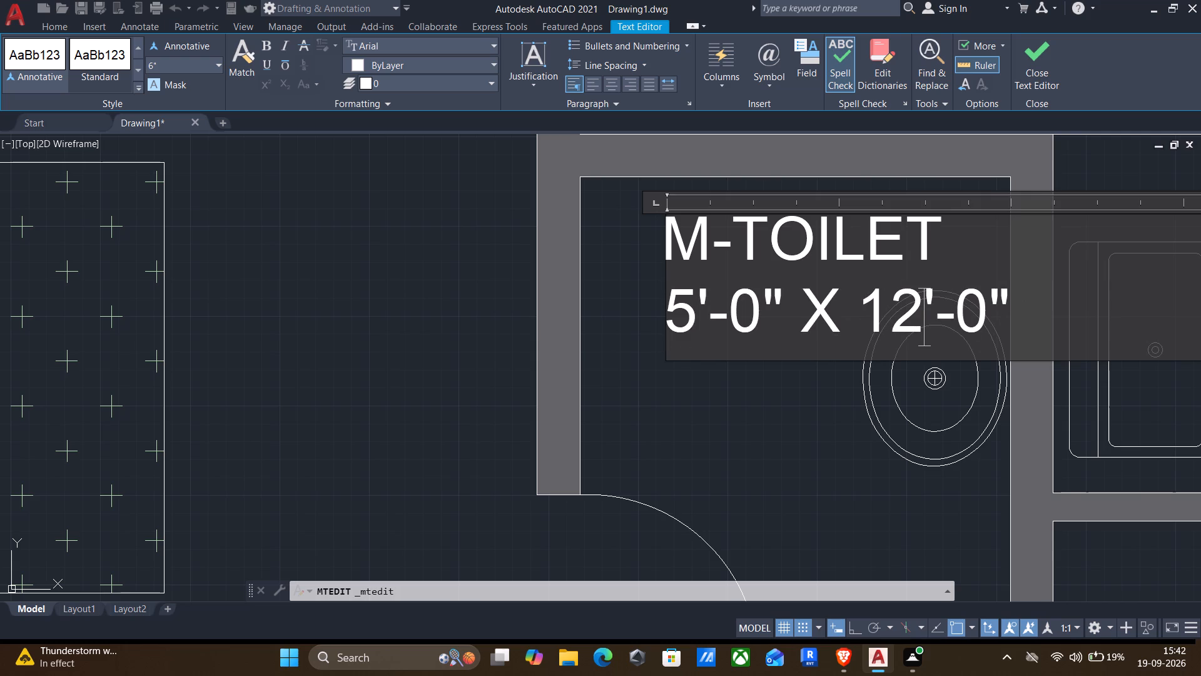
{"action": "key", "text": "BackSpace"}
{"action": "key", "text": "BackSpace"}
{"action": "key", "text": "9"}
{"action": "left_click", "coordinate": [763, 493]}
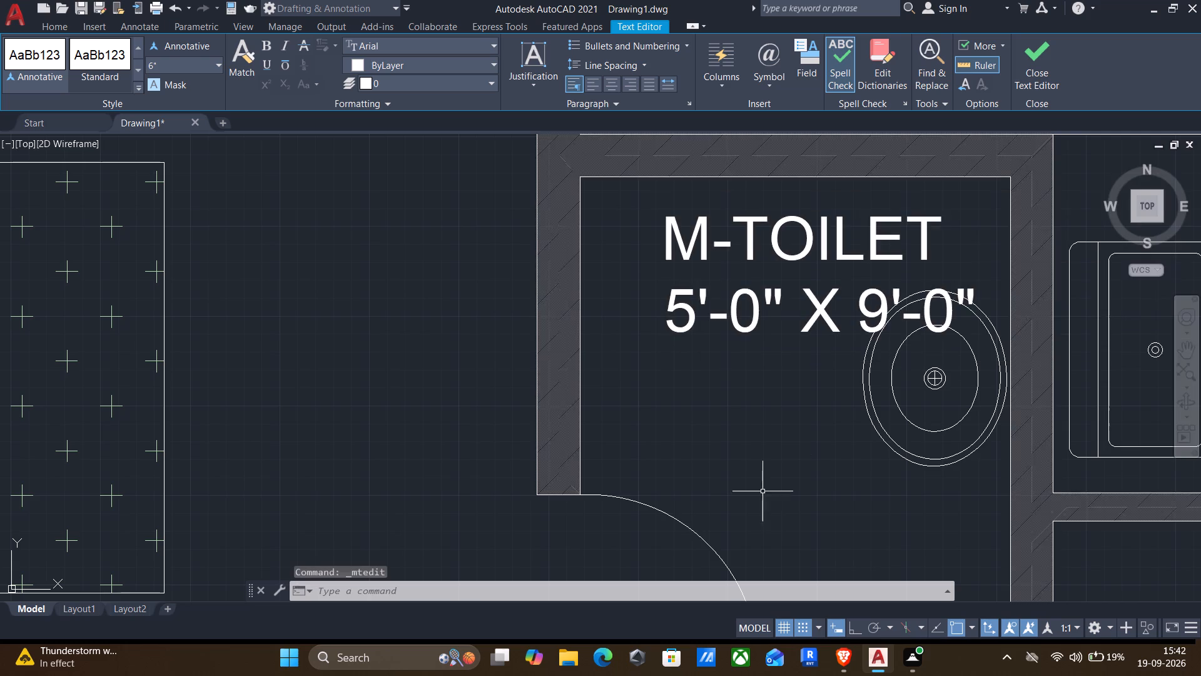
Rename the BEDROOM-3 label in the southwest bedroom to M-BEDROOM, keeping its size line, and finish the text edit.
{"action": "scroll", "coordinate": [731, 377], "scroll_direction": "down", "scroll_amount": 2}
{"action": "middle_click_drag", "start_coordinate": [523, 394], "coordinate": [707, 197]}
{"action": "middle_click_drag", "start_coordinate": [715, 215], "coordinate": [688, 484]}
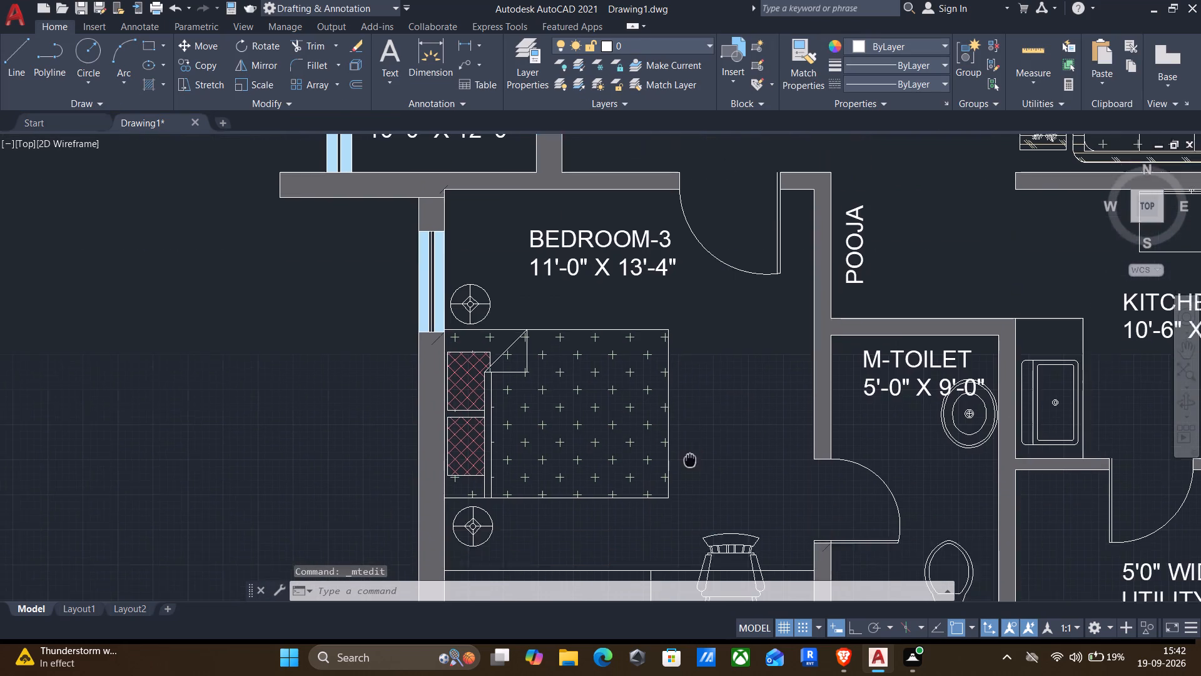
{"action": "middle_click_drag", "start_coordinate": [688, 484], "coordinate": [688, 504]}
{"action": "double_click", "coordinate": [581, 287]}
{"action": "left_click_drag", "start_coordinate": [682, 289], "coordinate": [682, 289]}
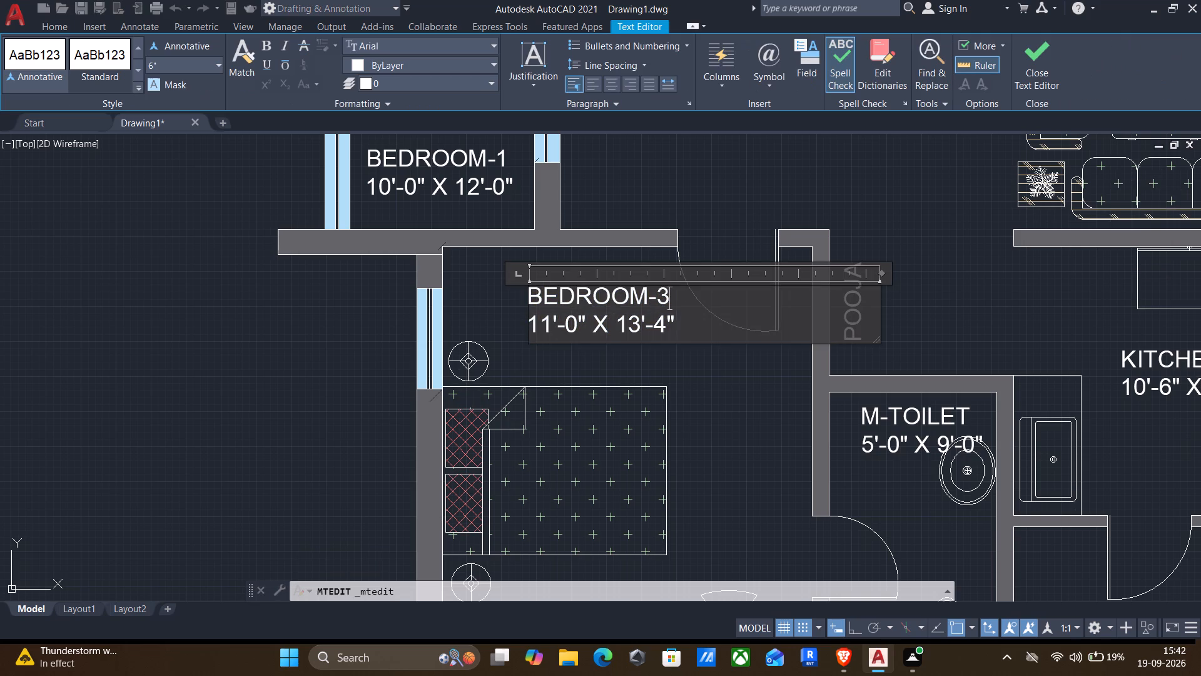
{"action": "left_click_drag", "start_coordinate": [682, 289], "coordinate": [672, 302]}
{"action": "key", "text": "BackSpace"}
{"action": "key", "text": "BackSpace"}
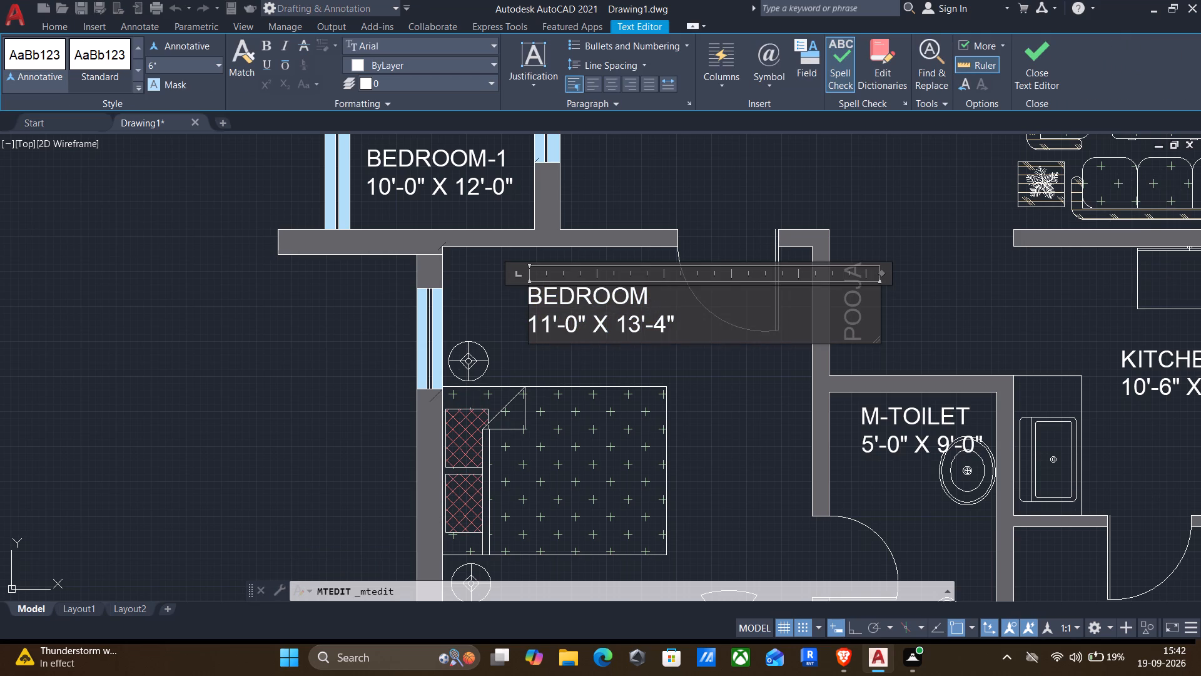
{"action": "left_click", "coordinate": [544, 296]}
{"action": "key", "text": "Left"}
{"action": "key", "text": "minus"}
{"action": "key", "text": "Left"}
{"action": "key", "text": "m"}
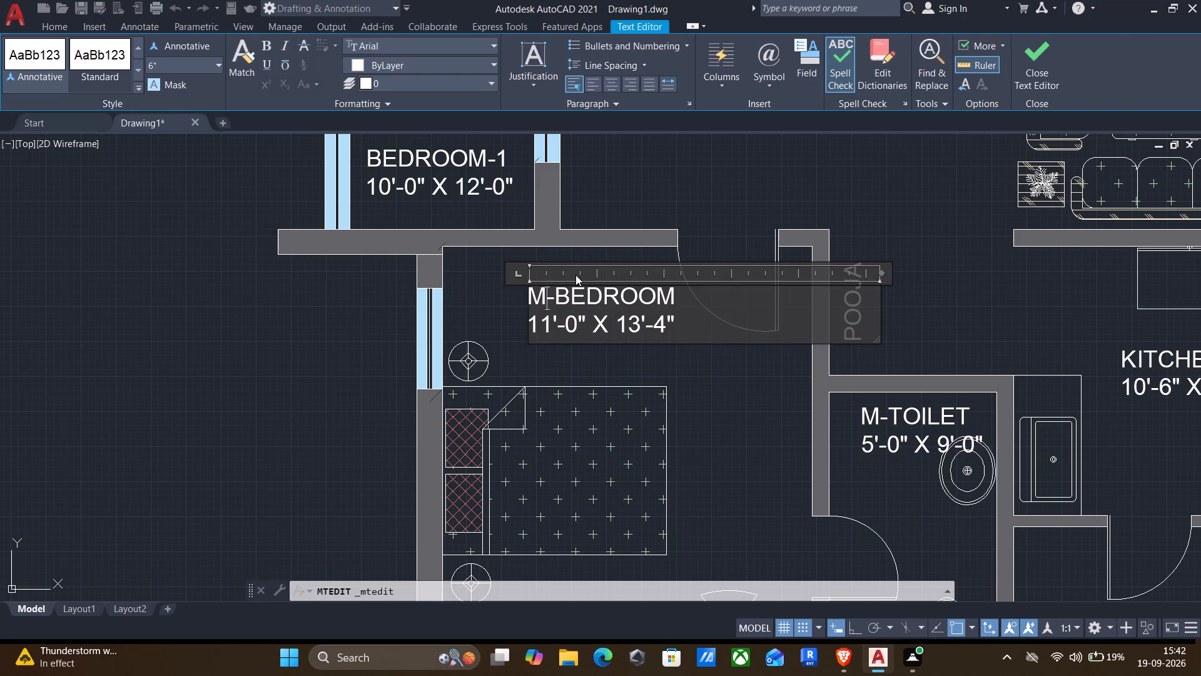
{"action": "scroll", "coordinate": [540, 317], "scroll_direction": "down", "scroll_amount": 1}
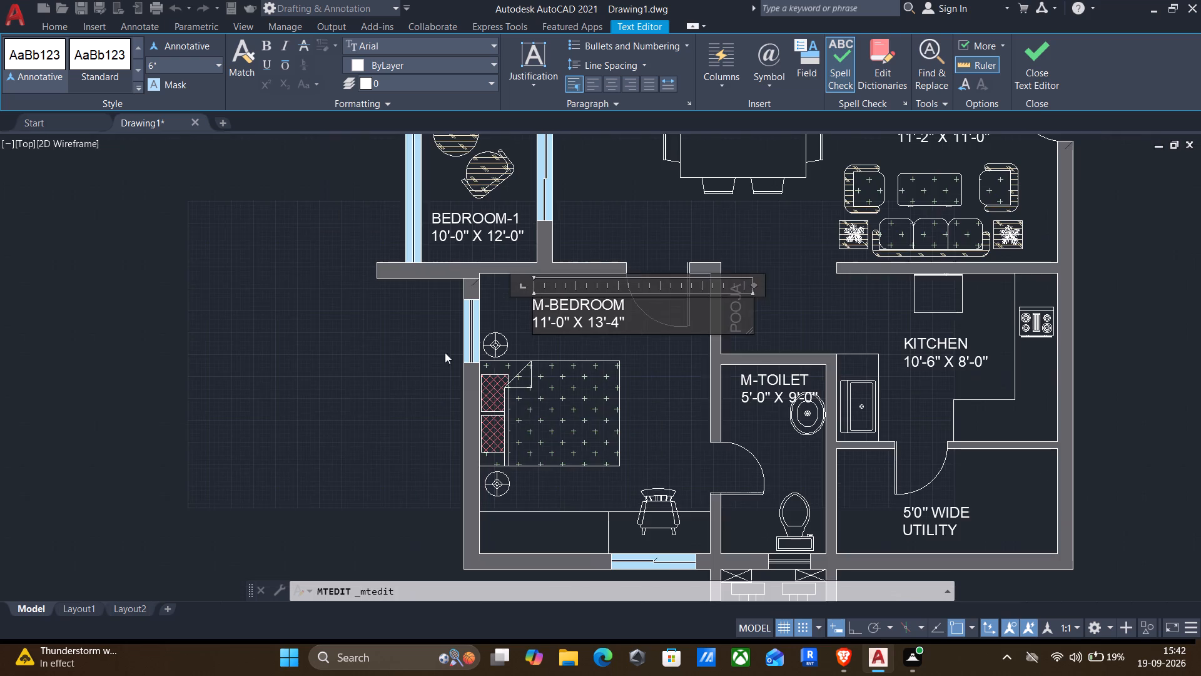
{"action": "left_click", "coordinate": [360, 395]}
Replace the copied BEDROOM-1 label in the balcony with 5'6" WIDE BALCONY and finish the text edit.
{"action": "left_click", "coordinate": [455, 211]}
{"action": "left_click", "coordinate": [455, 211]}
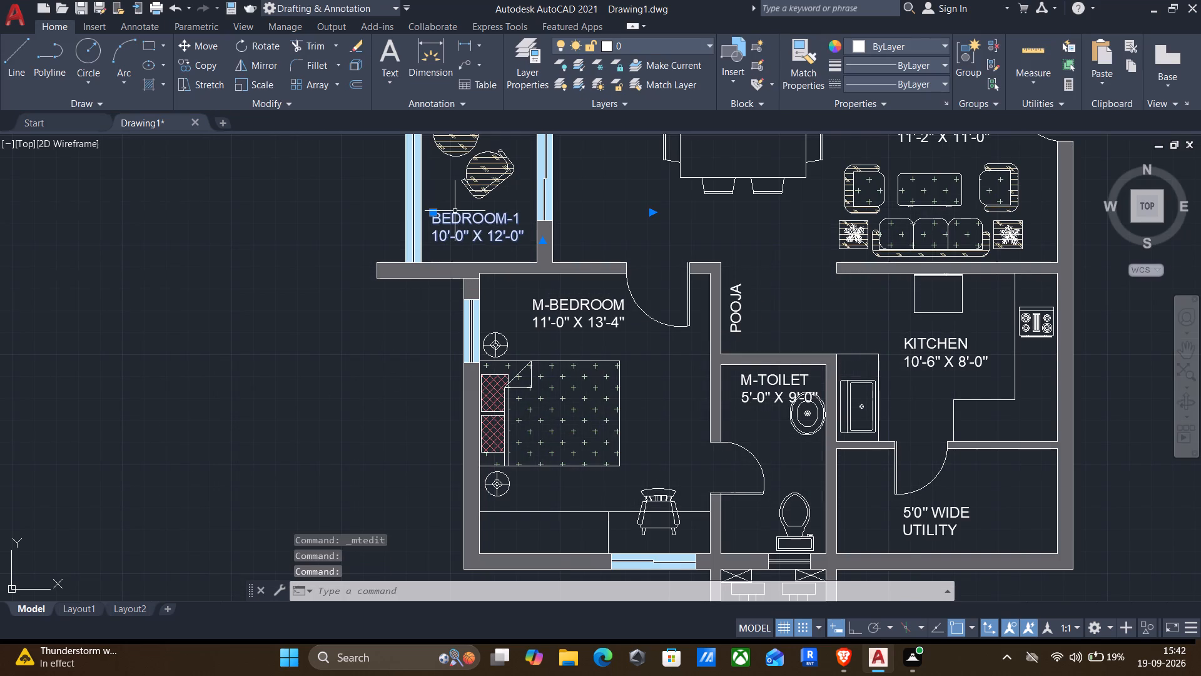
{"action": "left_click", "coordinate": [455, 211]}
{"action": "left_click_drag", "start_coordinate": [536, 238], "coordinate": [372, 189]}
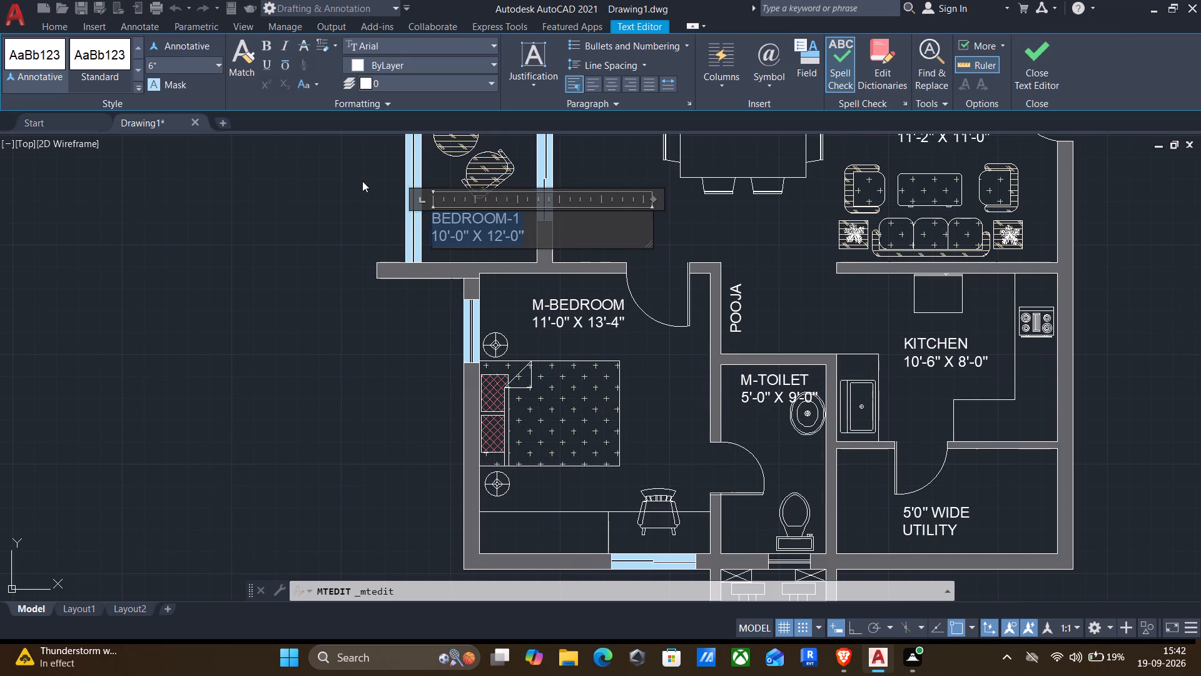
{"action": "type", "text": "5'6"}
{"action": "key", "text": "shift+quotedbl"}
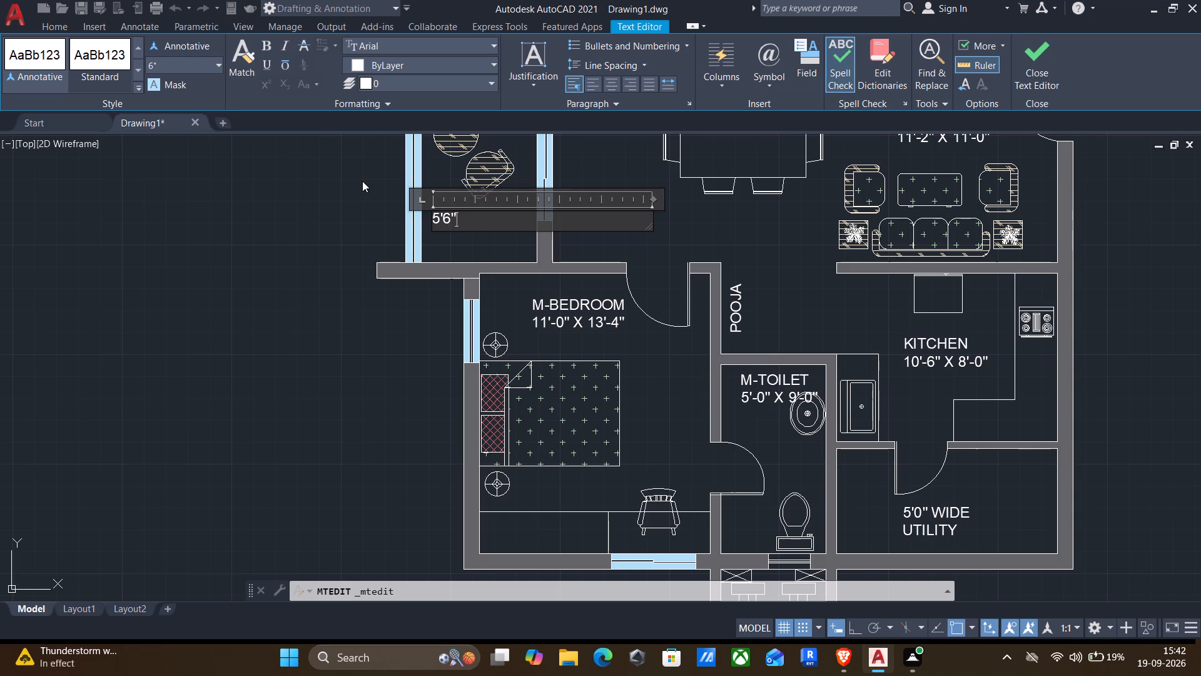
{"action": "key", "text": "space"}
{"action": "type", "text": "WIDE BALCONY"}
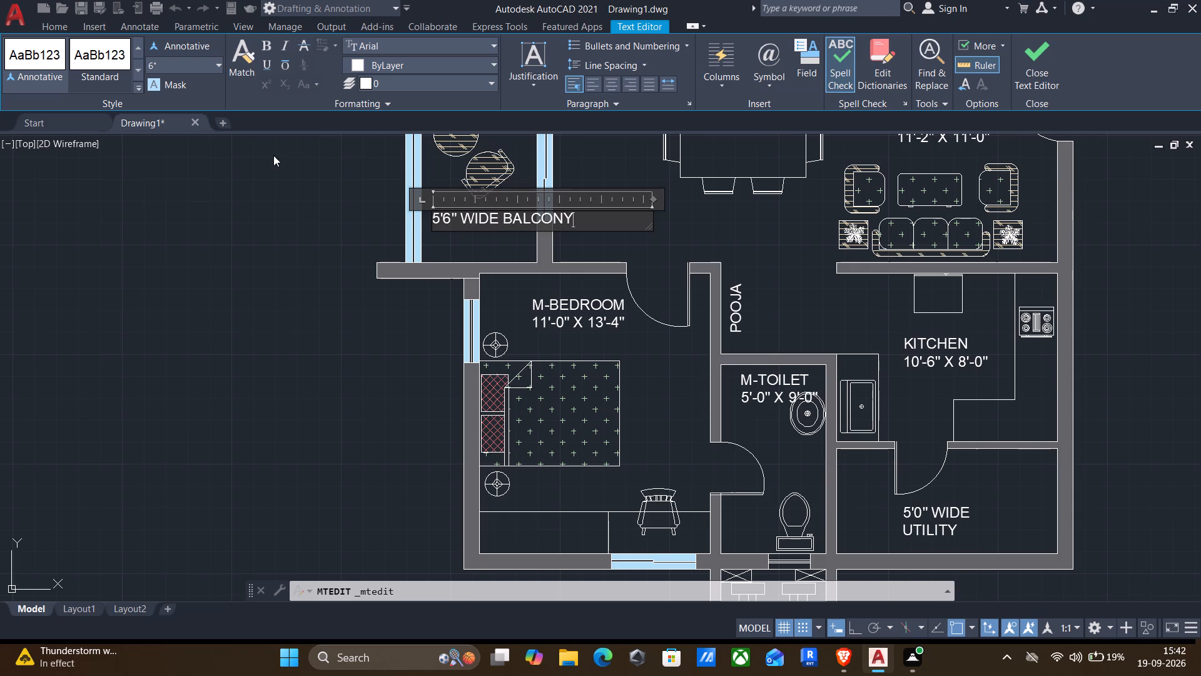
{"action": "left_click", "coordinate": [305, 412]}
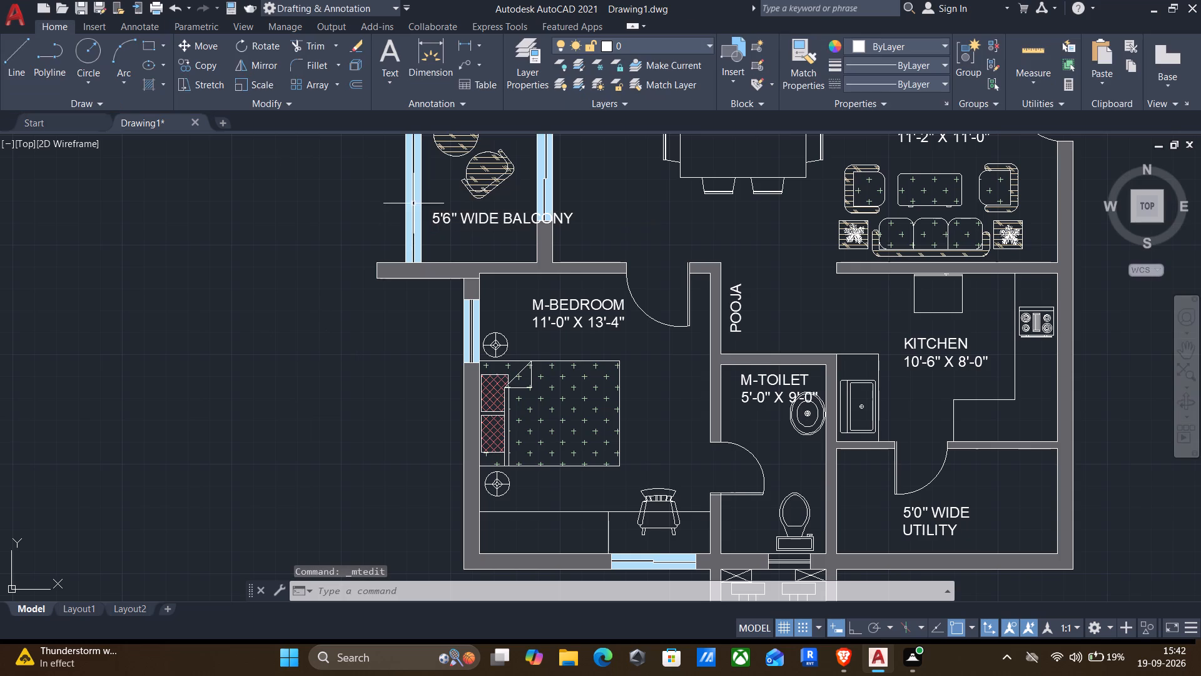
Rotate the balcony label 90 degrees about its lower-left corner with Ortho on, so it reads vertically.
{"action": "left_click", "coordinate": [447, 216]}
{"action": "type", "text": "RO"}
{"action": "key", "text": "Return"}
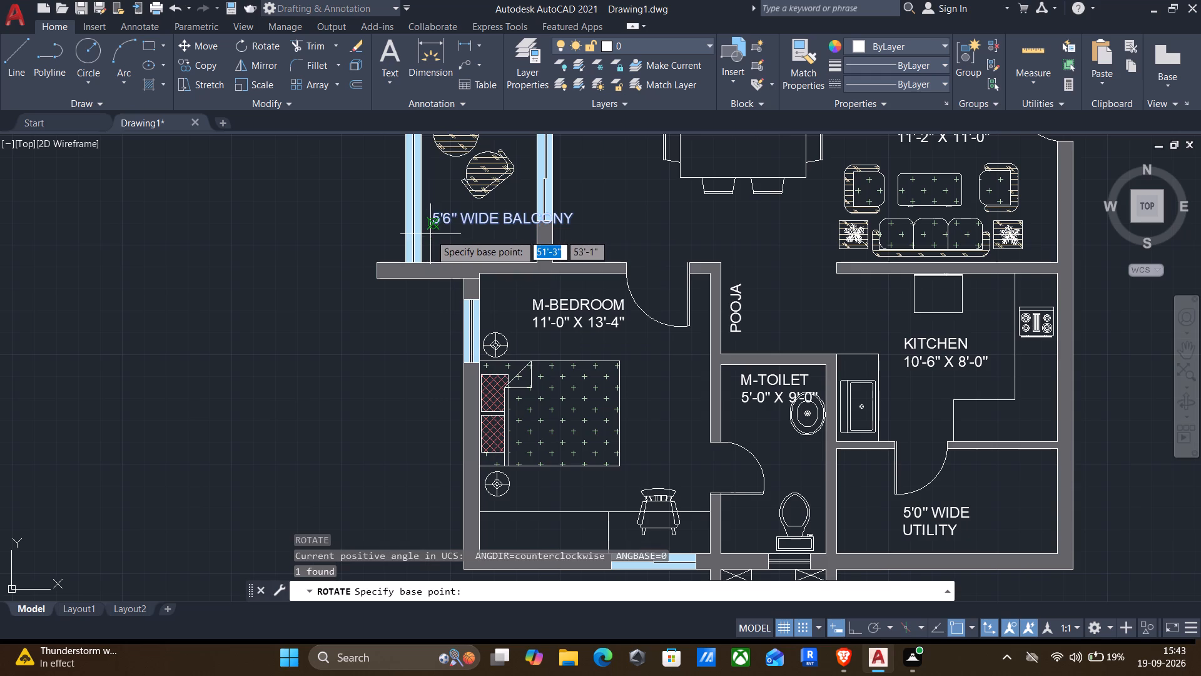
{"action": "left_click", "coordinate": [432, 229]}
{"action": "middle_click_drag", "start_coordinate": [432, 223], "coordinate": [459, 399]}
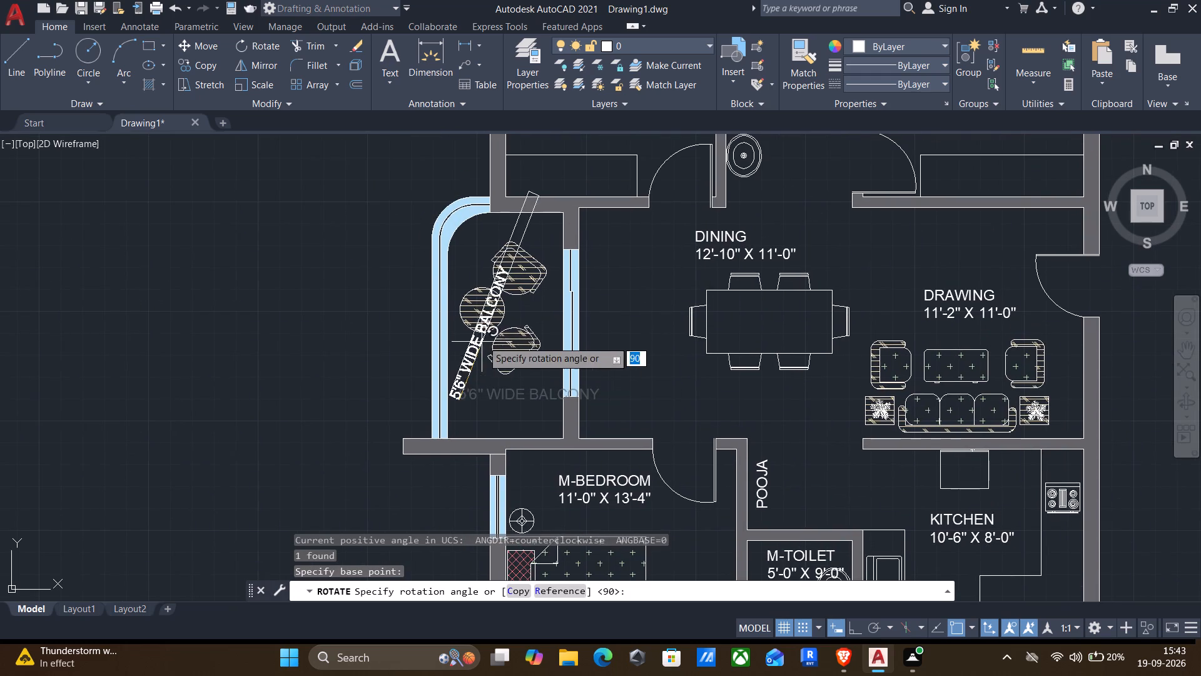
{"action": "key", "text": "F8"}
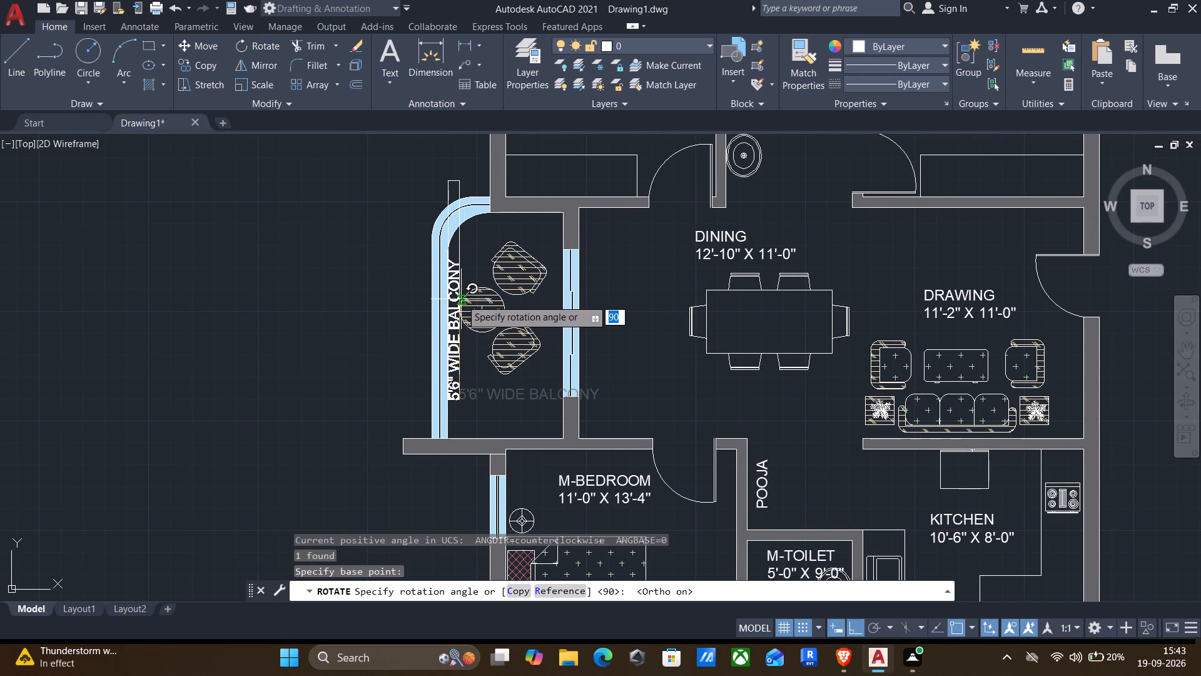
{"action": "left_click", "coordinate": [461, 299]}
Move the vertical balcony label straight east, to just inside the balcony's east wall.
{"action": "left_click", "coordinate": [460, 340]}
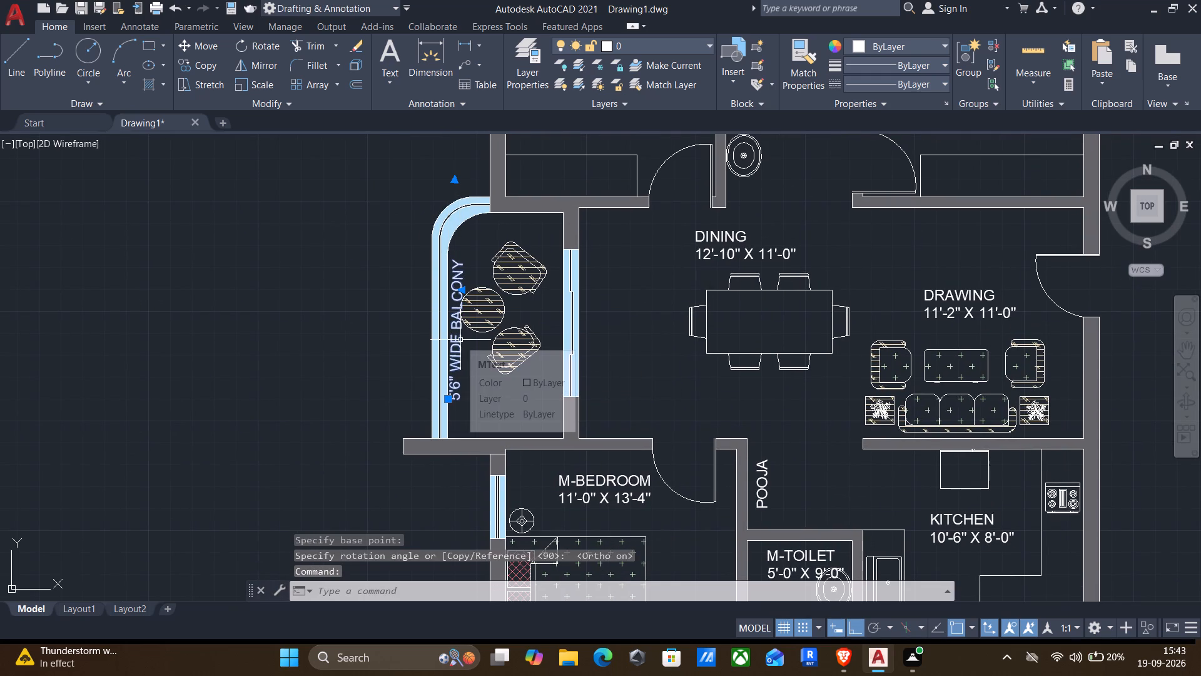
{"action": "key", "text": "m"}
{"action": "key", "text": "Return"}
{"action": "left_click", "coordinate": [454, 396]}
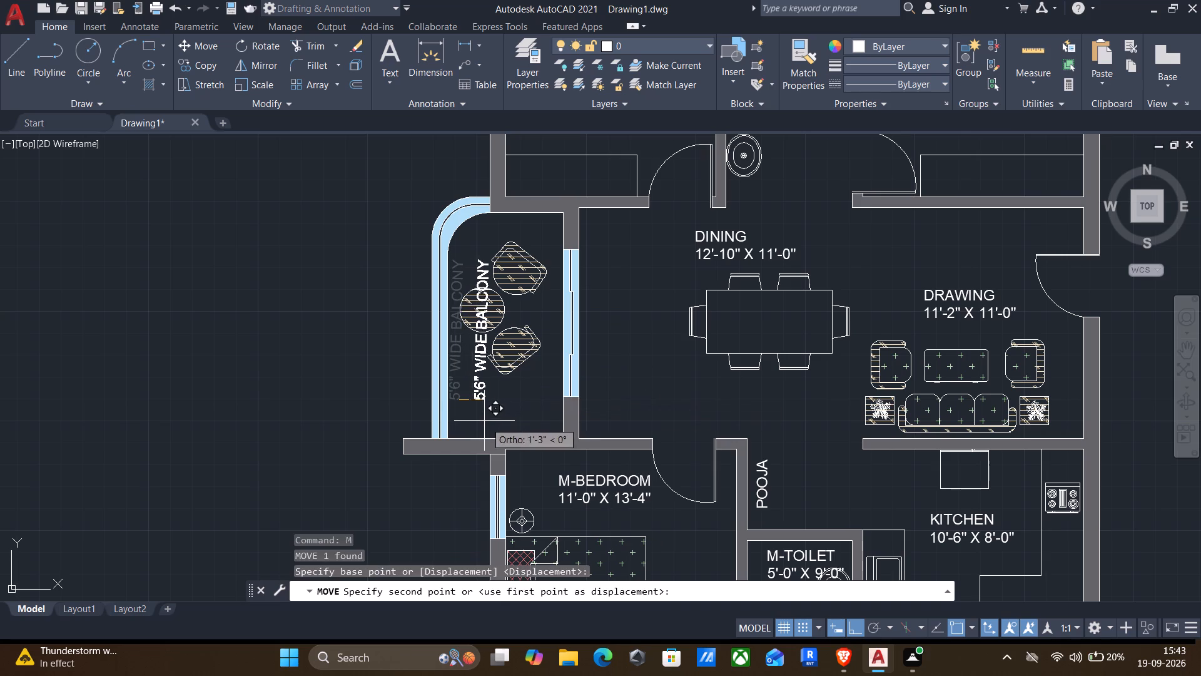
{"action": "left_click", "coordinate": [546, 426]}
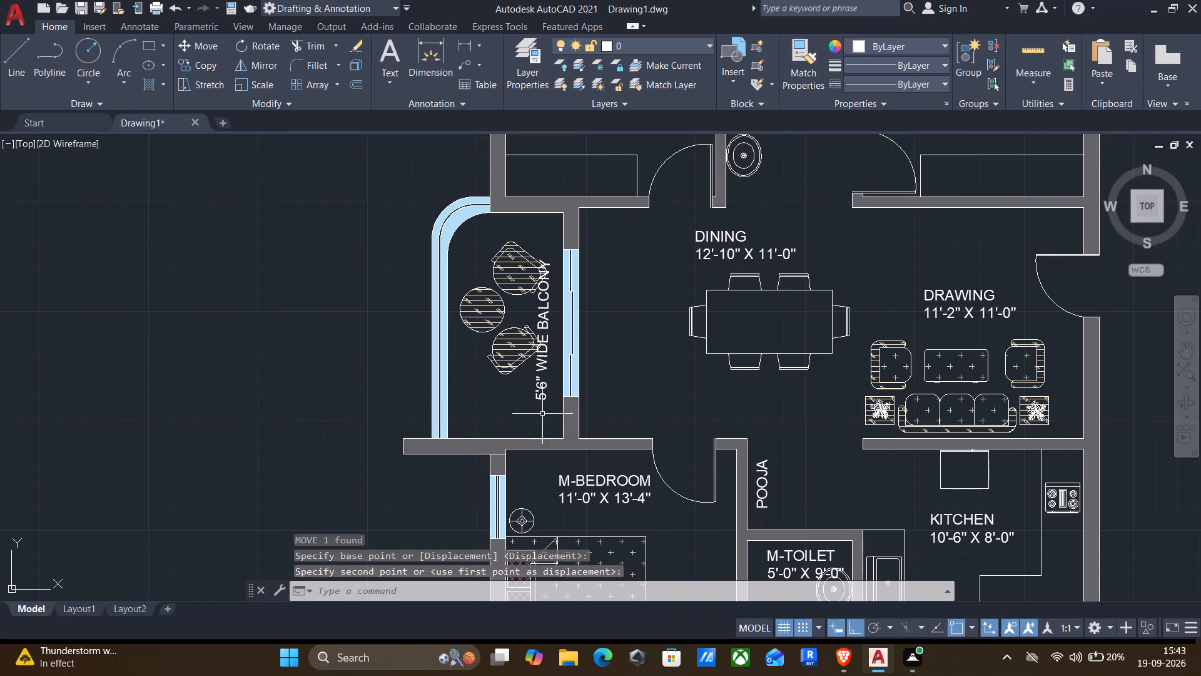
Set the text height of the M-TOILET and C-TOILET labels to 5" in their properties and clear the selection.
{"action": "scroll", "coordinate": [755, 481], "scroll_direction": "down", "scroll_amount": 1}
{"action": "middle_click_drag", "start_coordinate": [754, 440], "coordinate": [621, 346]}
{"action": "middle_click_drag", "start_coordinate": [634, 373], "coordinate": [662, 425]}
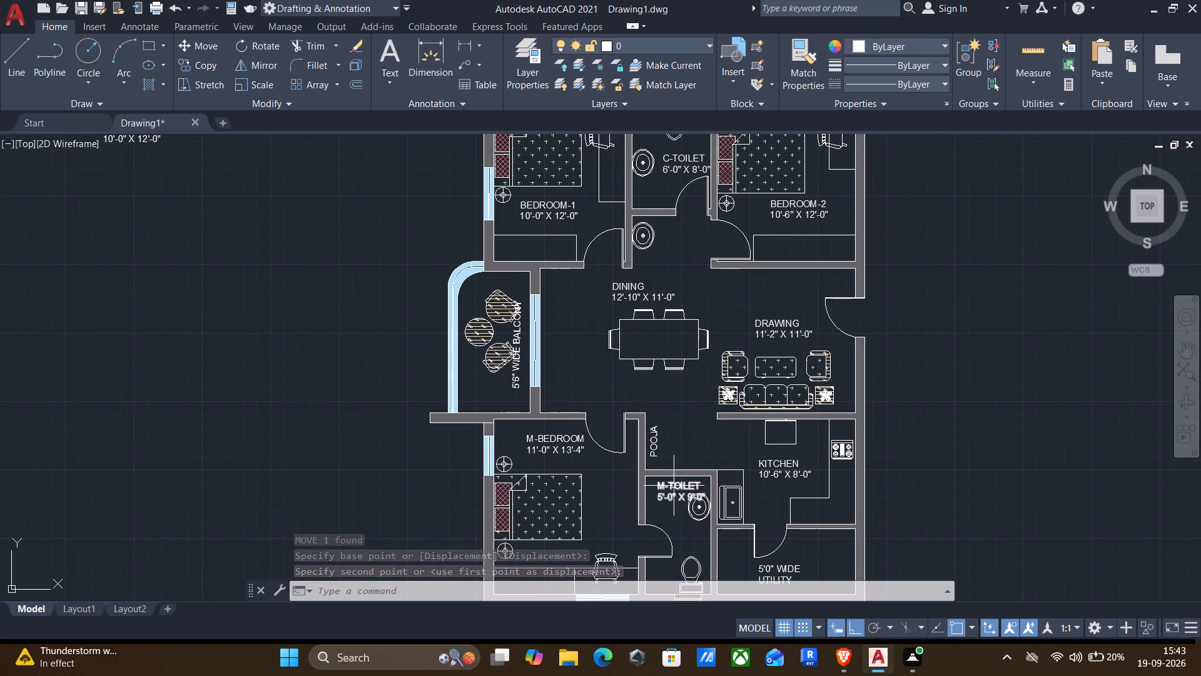
{"action": "left_click", "coordinate": [674, 486]}
{"action": "middle_click_drag", "start_coordinate": [672, 390], "coordinate": [689, 512]}
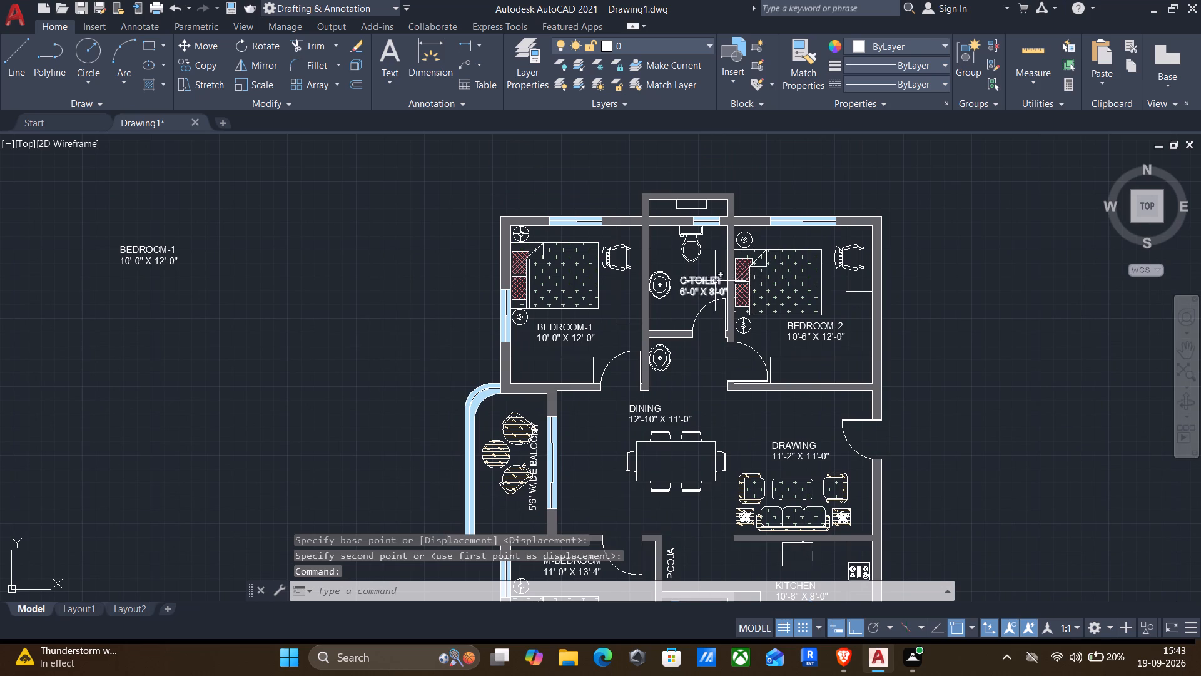
{"action": "left_click", "coordinate": [715, 281]}
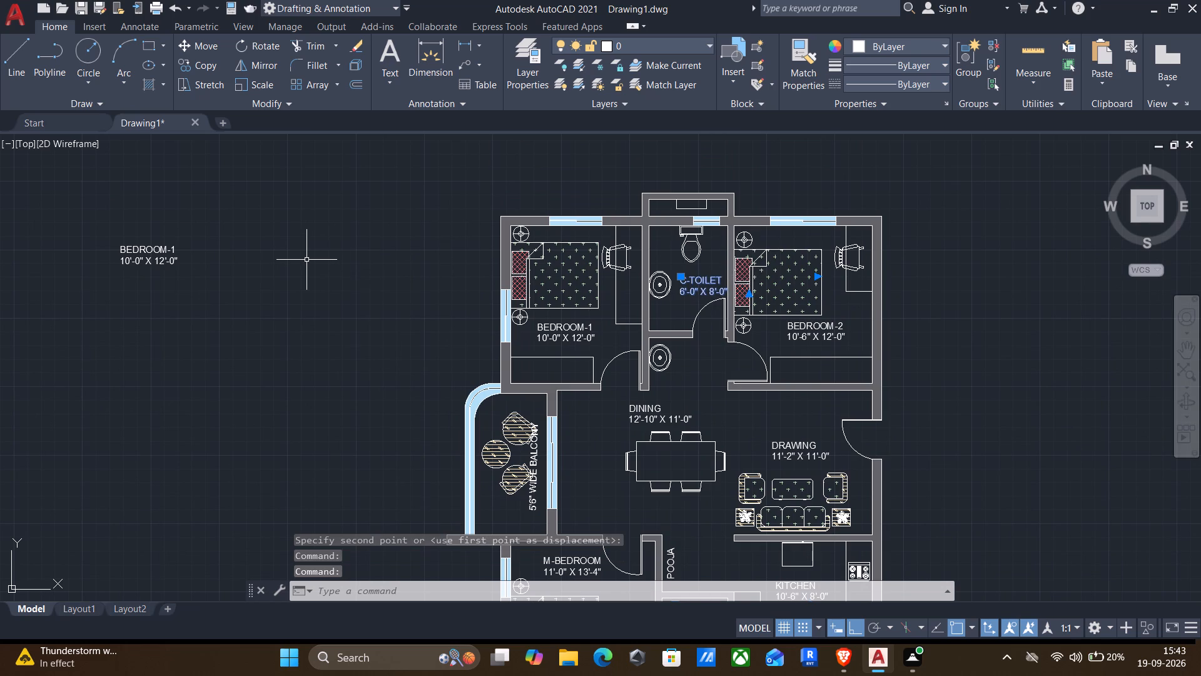
{"action": "type", "text": "PRP"}
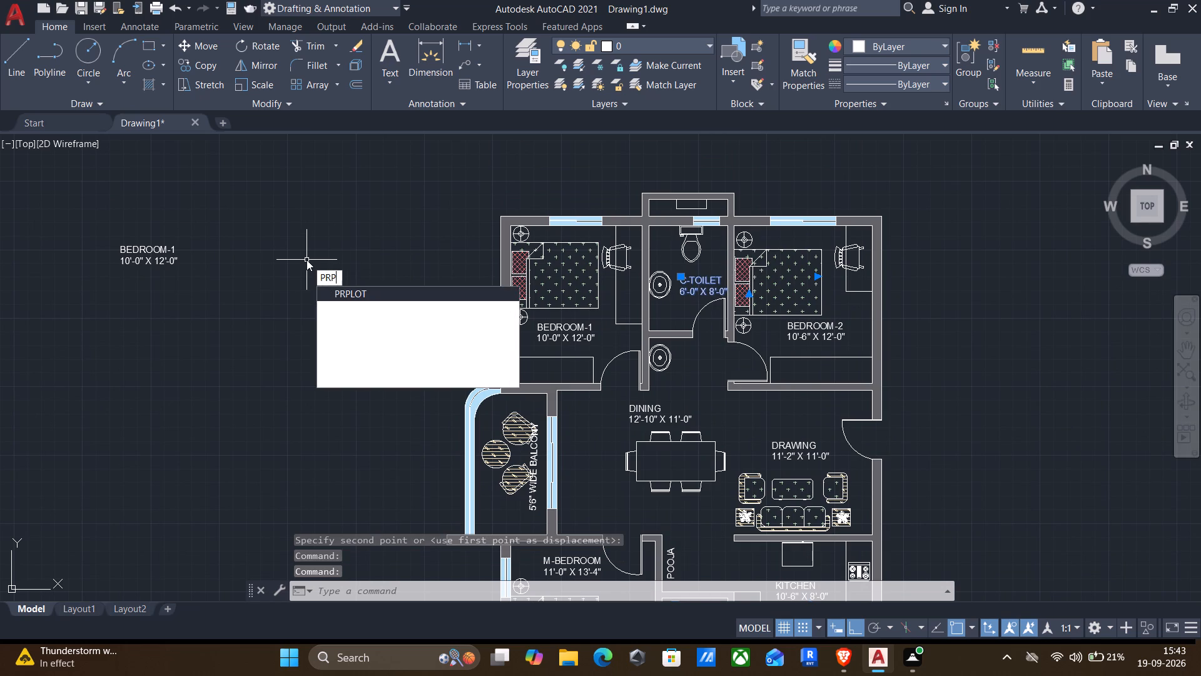
{"action": "key", "text": "BackSpace"}
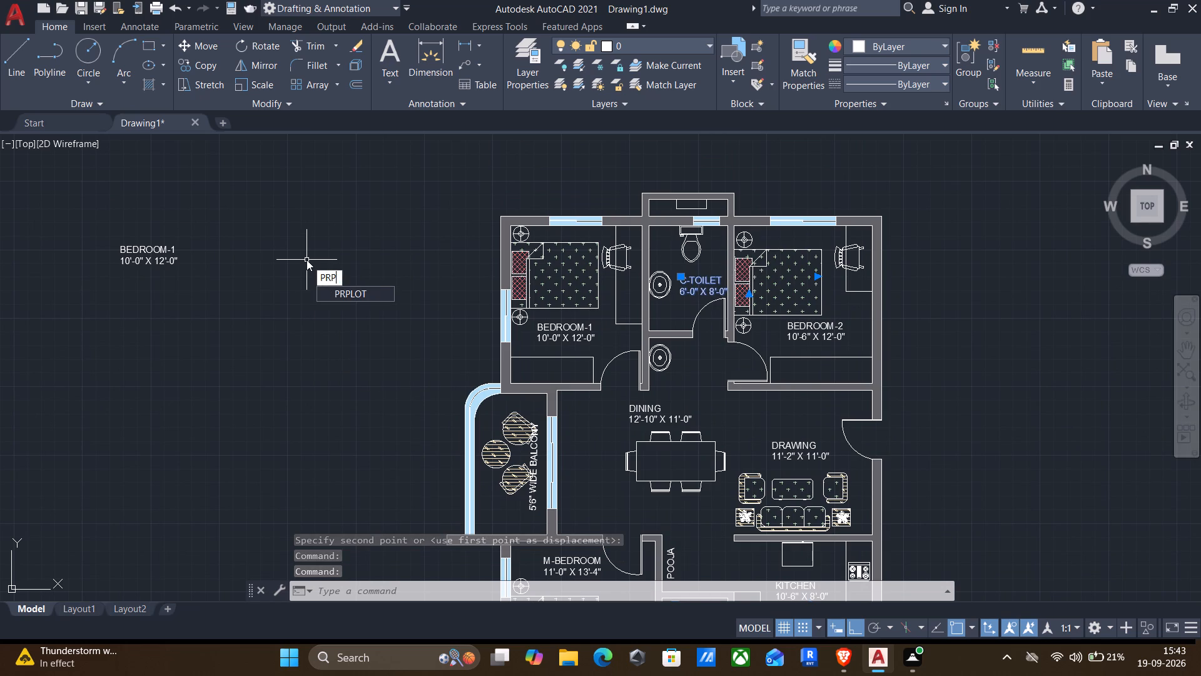
{"action": "key", "text": "BackSpace"}
{"action": "key", "text": "p"}
{"action": "key", "text": "BackSpace"}
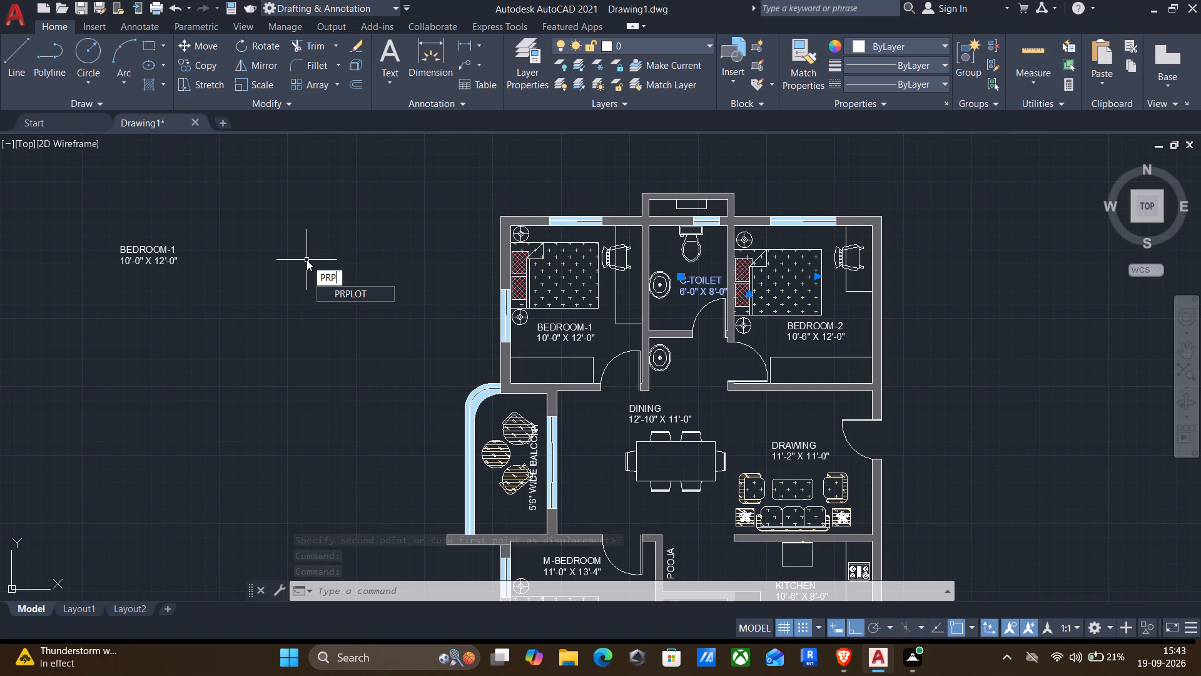
{"action": "type", "text": "OPER"}
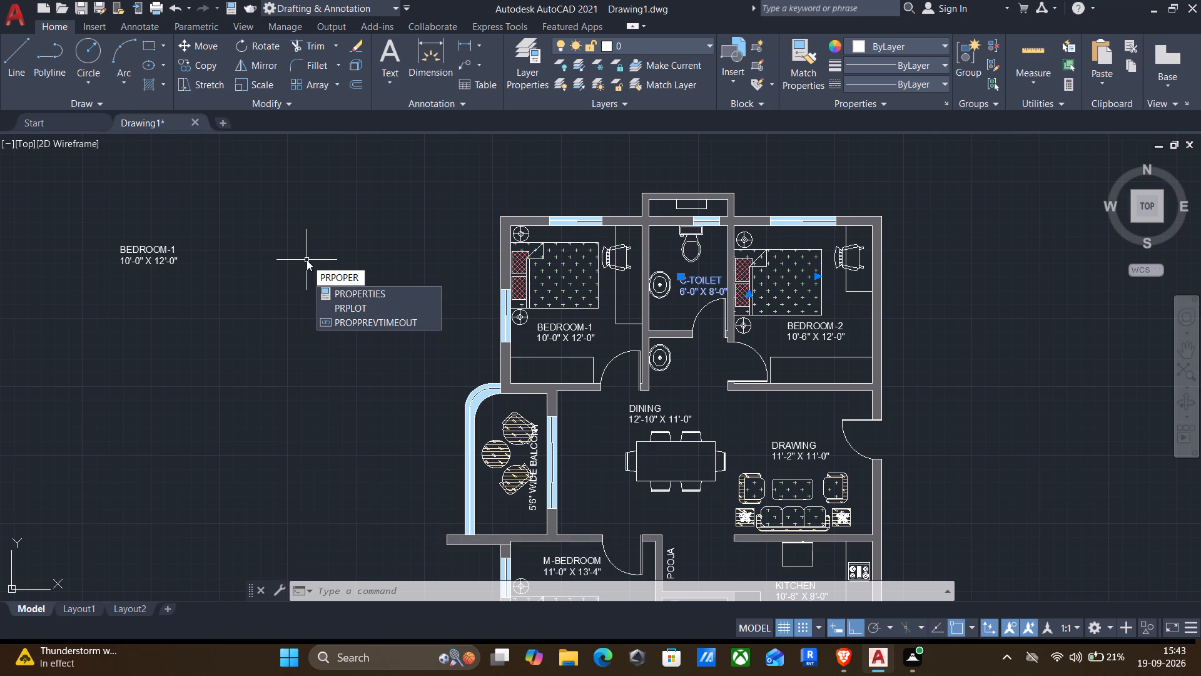
{"action": "key", "text": "Down"}
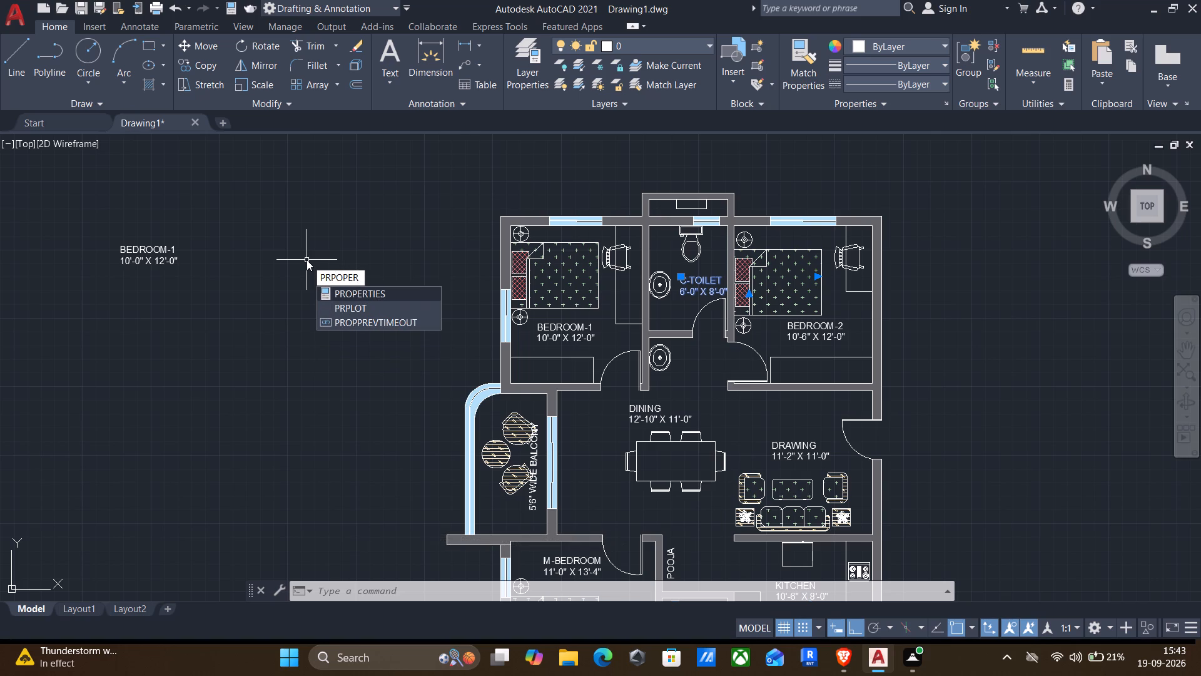
{"action": "key", "text": "Return"}
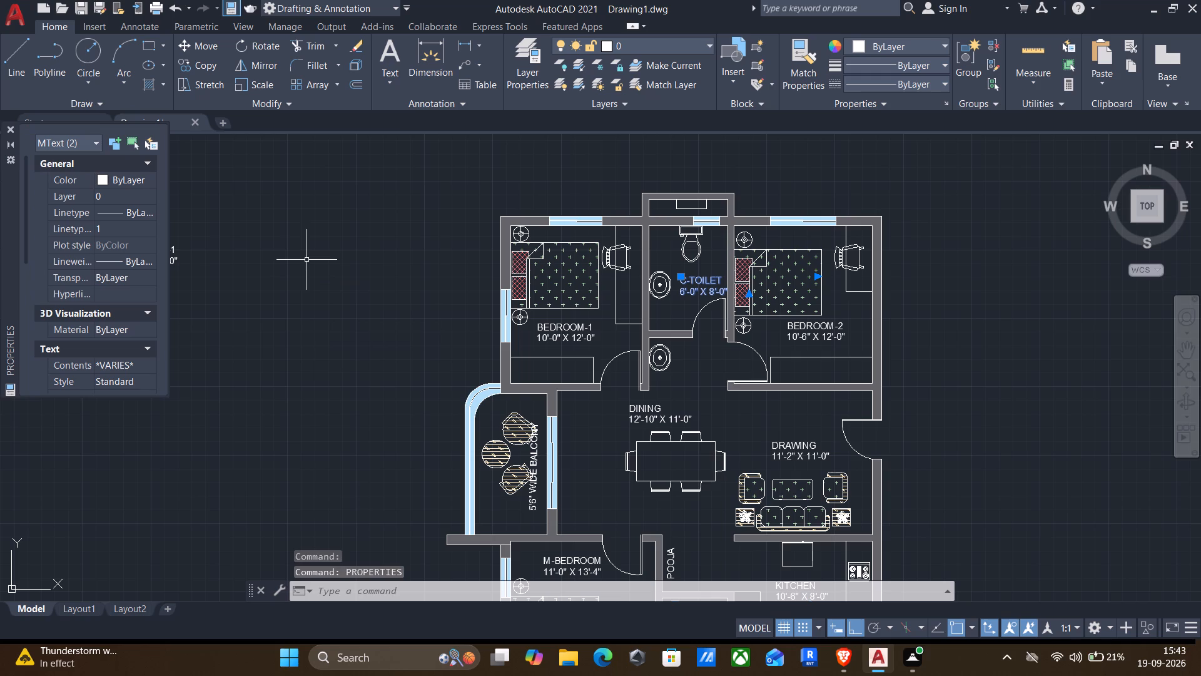
{"action": "scroll", "coordinate": [91, 324], "scroll_direction": "down", "scroll_amount": 2}
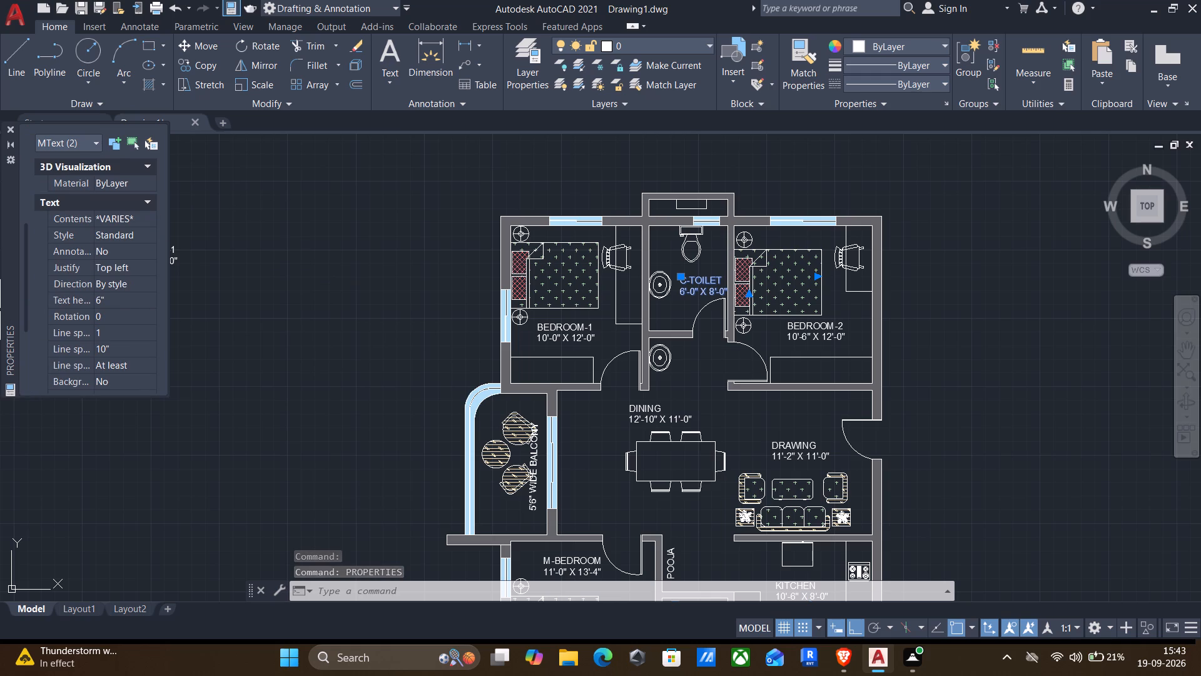
{"action": "left_click", "coordinate": [137, 296]}
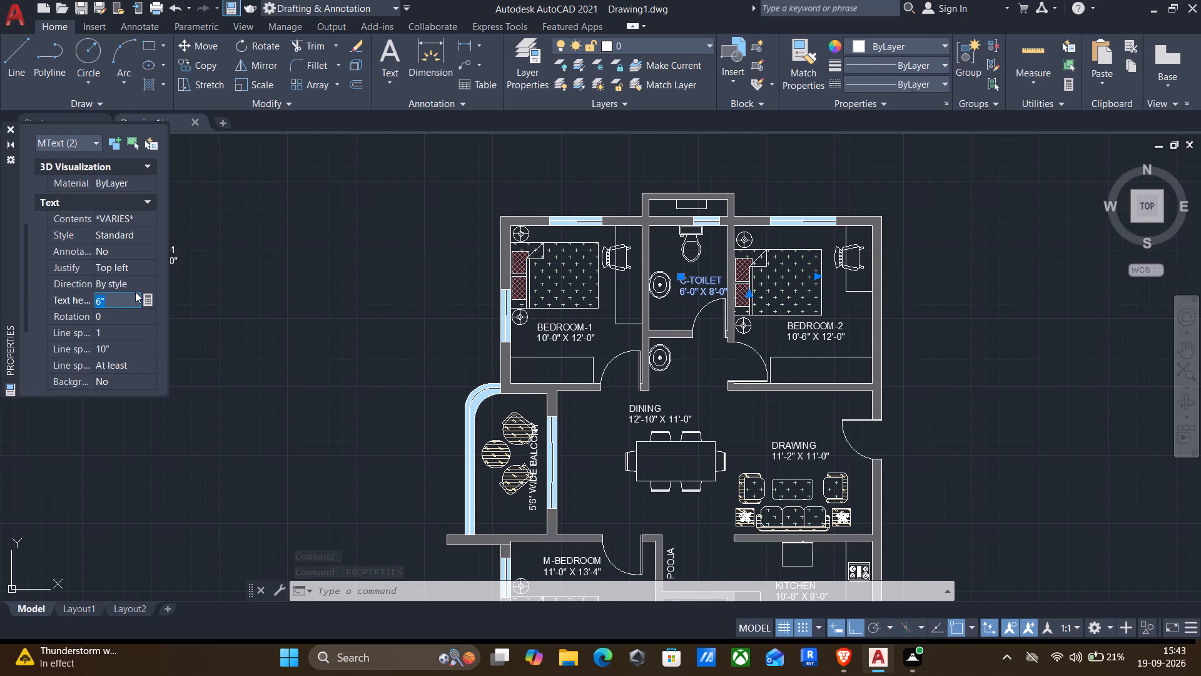
{"action": "key", "text": "5"}
{"action": "key", "text": "shift+quotedbl"}
{"action": "key", "text": "Return"}
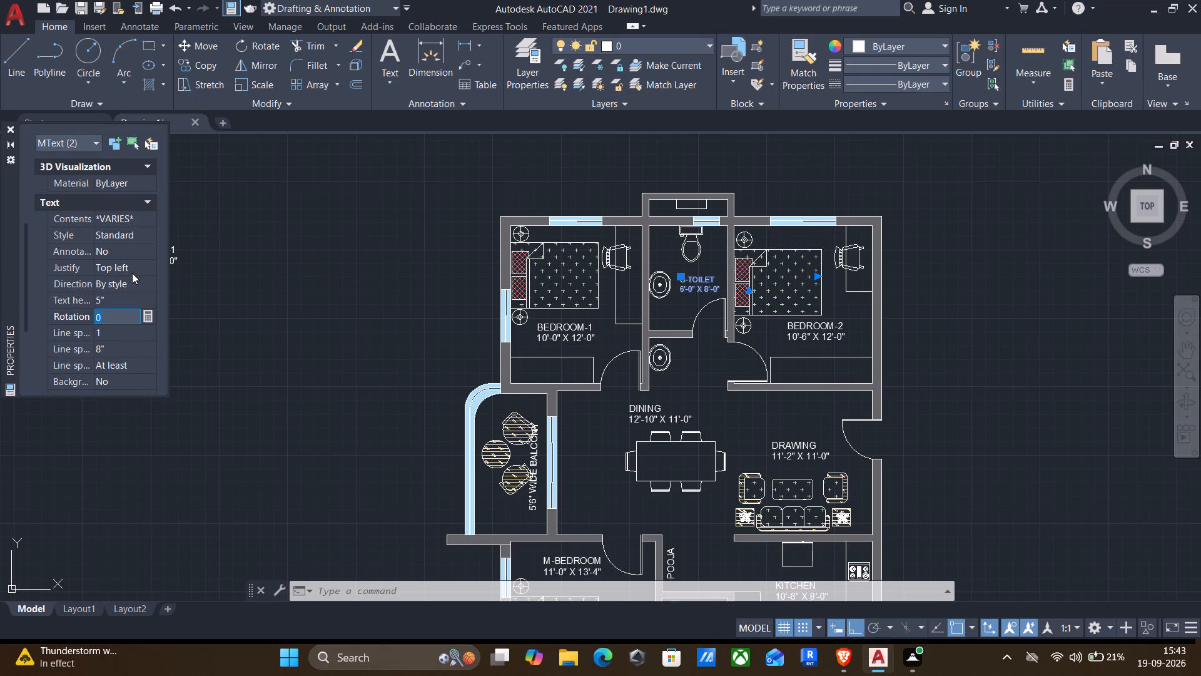
{"action": "middle_click_drag", "start_coordinate": [595, 441], "coordinate": [554, 189]}
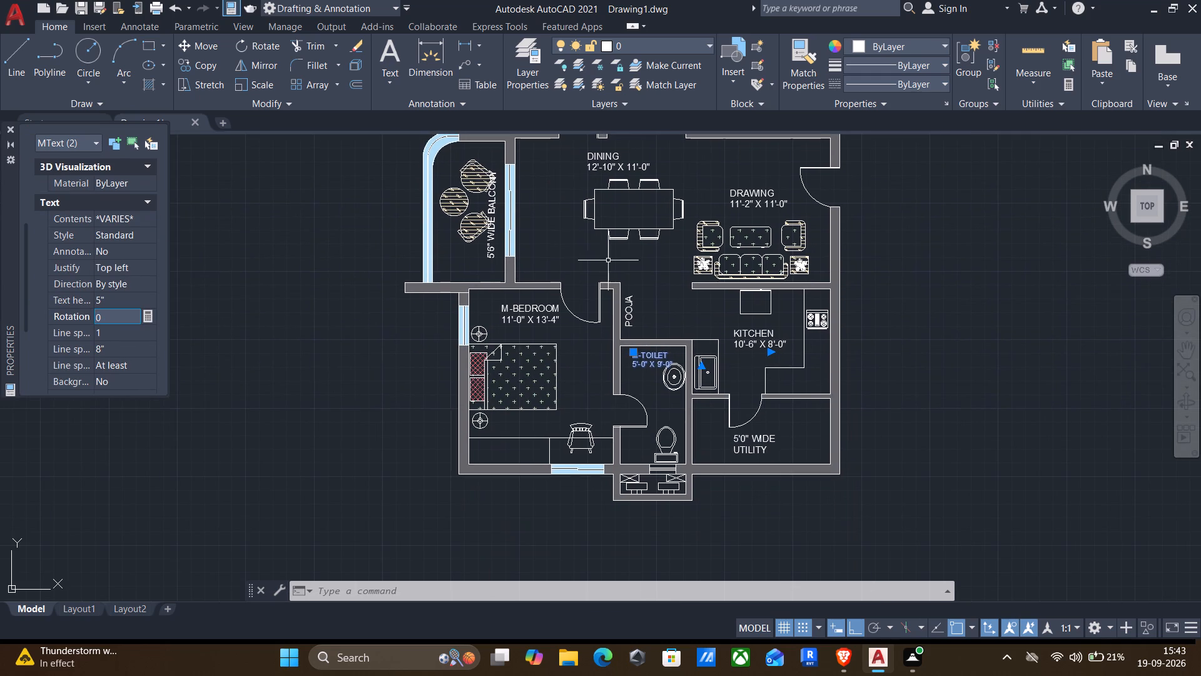
{"action": "key", "text": "Escape"}
Reposition the M-TOILET label inside the toilet, clear of the washbasin and close to the west wall.
{"action": "scroll", "coordinate": [661, 362], "scroll_direction": "up", "scroll_amount": 2}
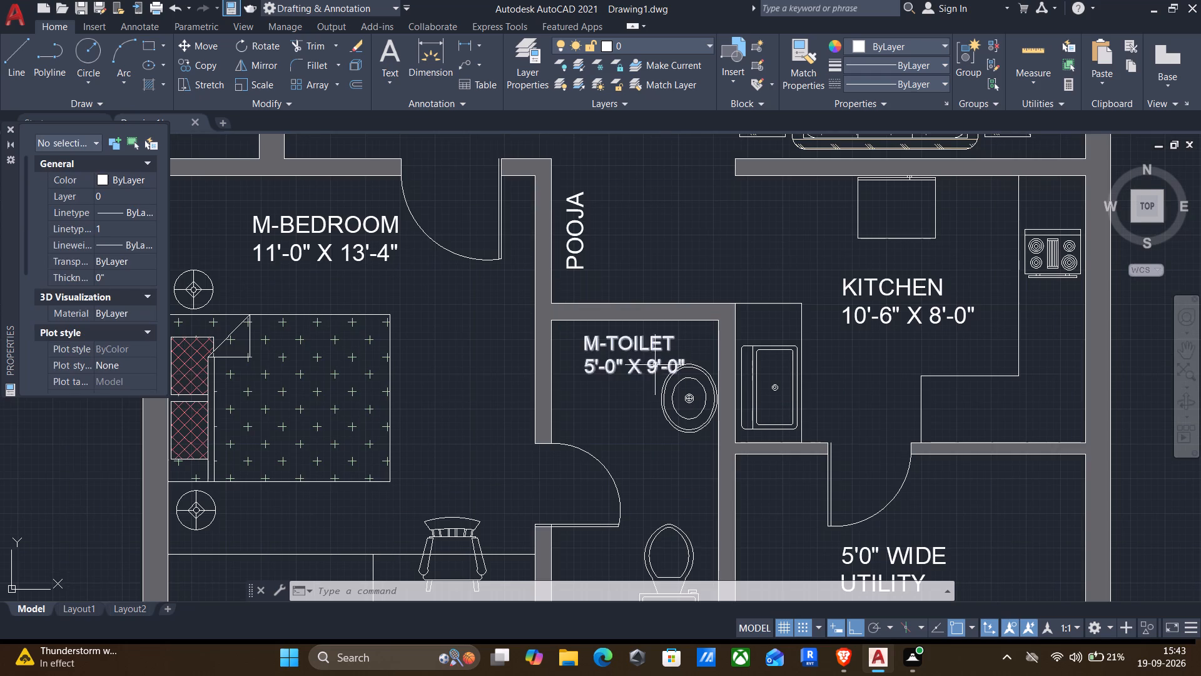
{"action": "left_click", "coordinate": [631, 347]}
{"action": "key", "text": "m"}
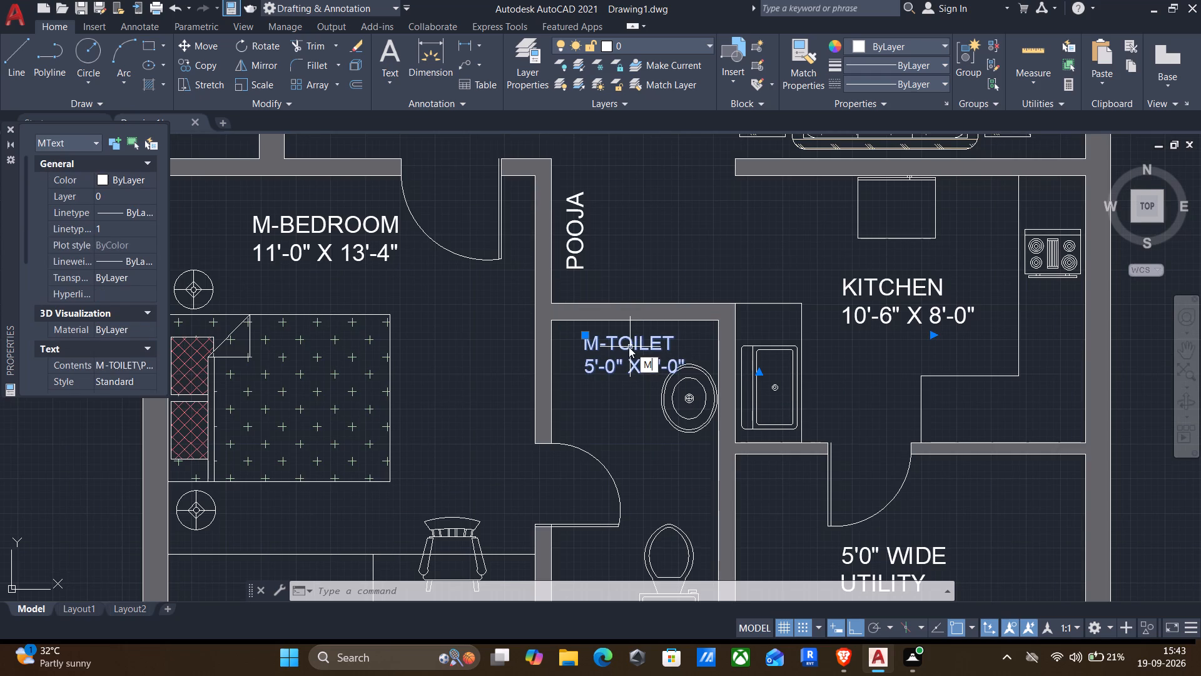
{"action": "key", "text": "Return"}
{"action": "left_click", "coordinate": [685, 344]}
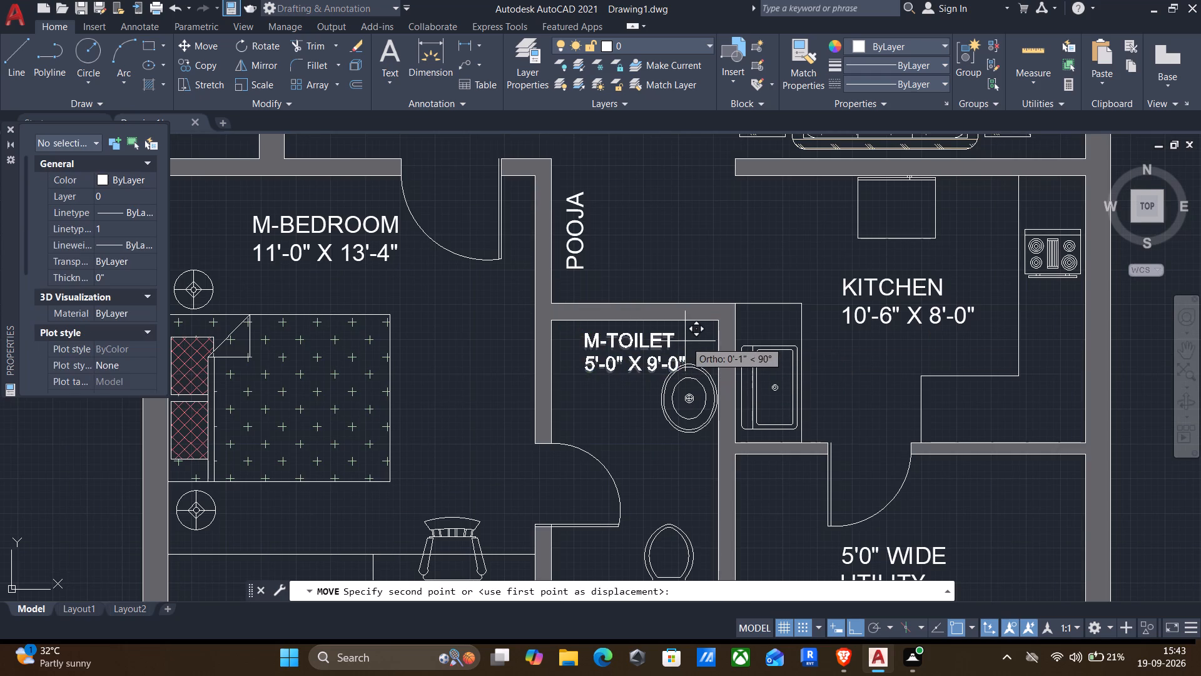
{"action": "left_click", "coordinate": [670, 345]}
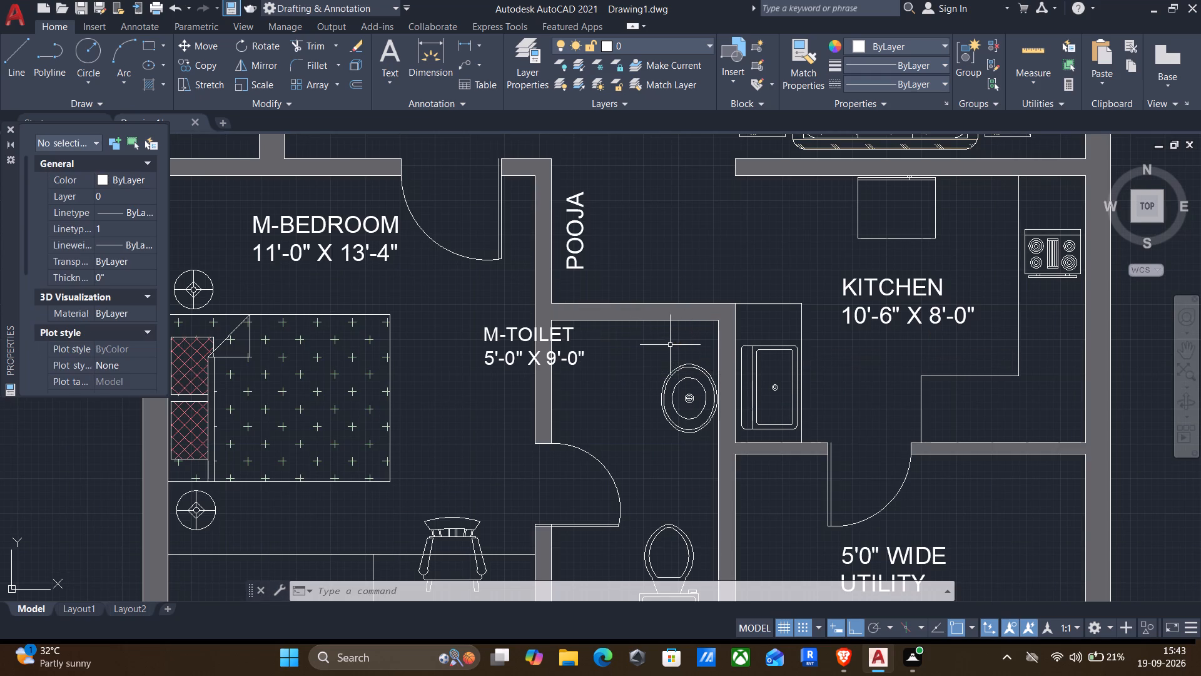
{"action": "left_click", "coordinate": [541, 334]}
{"action": "key", "text": "m"}
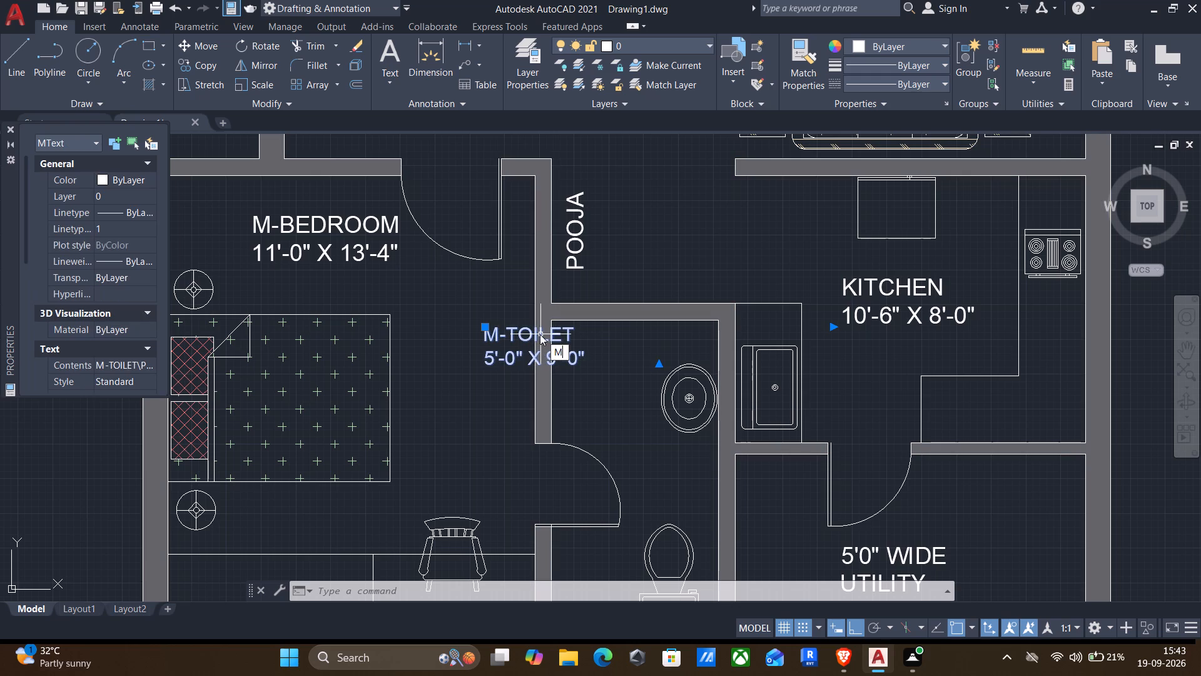
{"action": "key", "text": "Return"}
{"action": "left_click", "coordinate": [418, 315]}
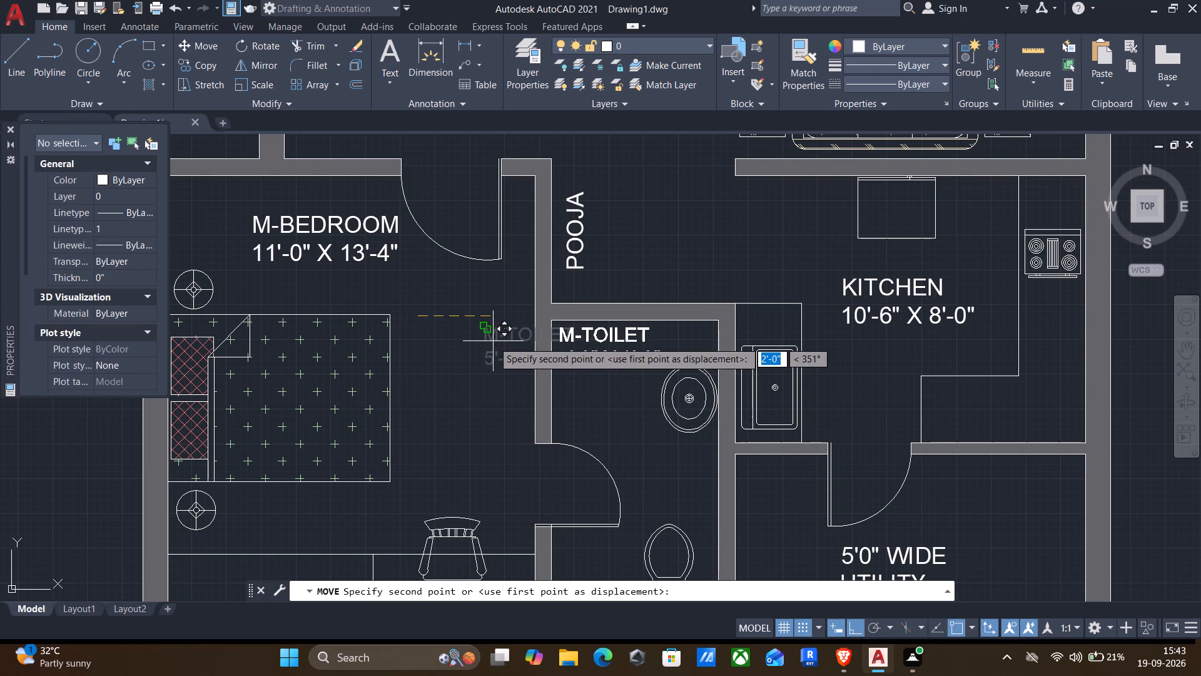
{"action": "left_click", "coordinate": [493, 341]}
Nudge the M-TOILET label slightly east so its text sits off the toilet's west wall.
{"action": "left_click", "coordinate": [580, 346]}
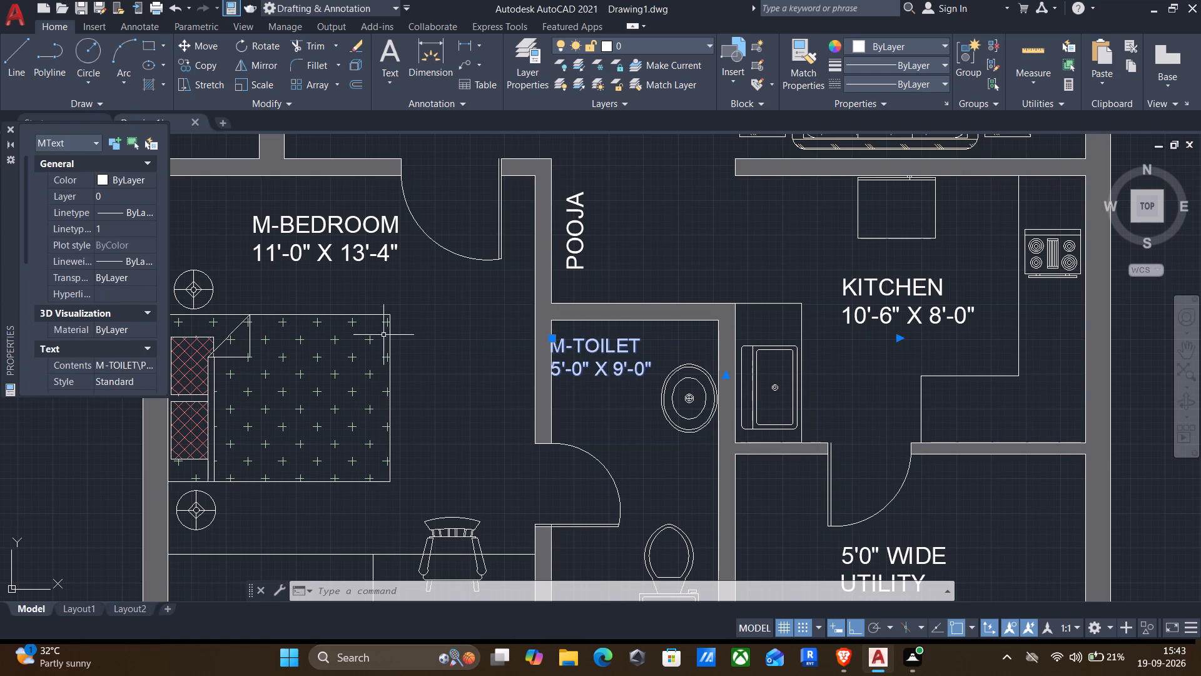
{"action": "key", "text": "m"}
{"action": "key", "text": "Return"}
{"action": "left_click", "coordinate": [371, 298]}
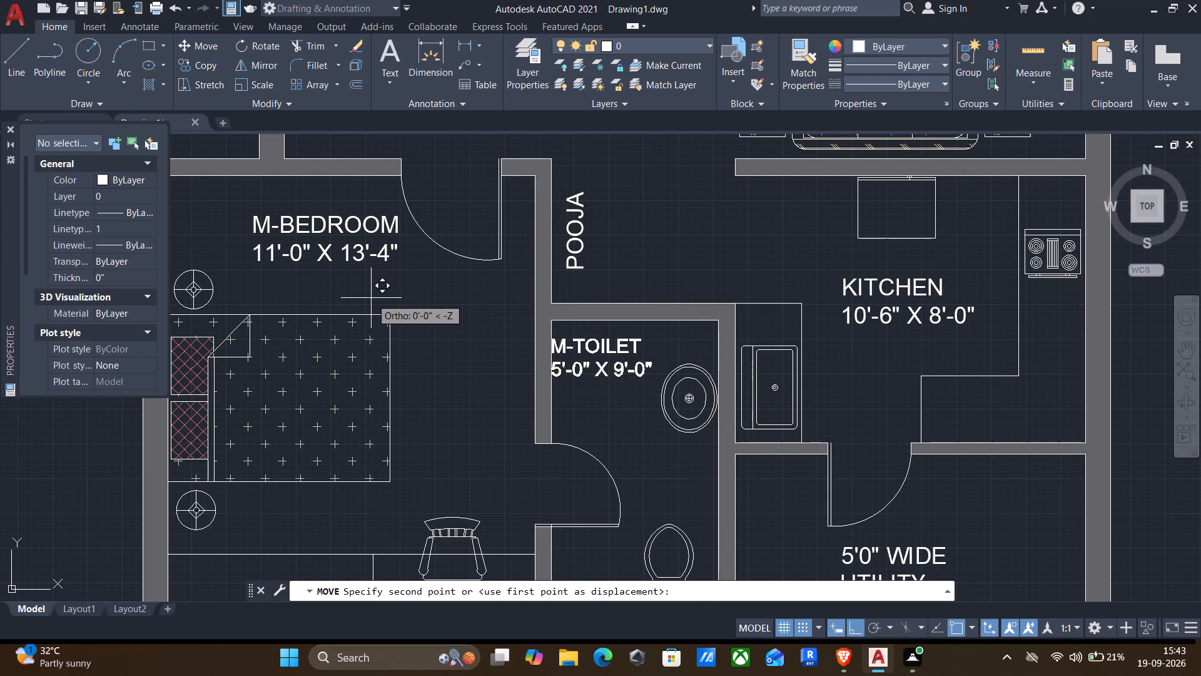
{"action": "left_click", "coordinate": [387, 298]}
{"action": "scroll", "coordinate": [437, 337], "scroll_direction": "down", "scroll_amount": 2}
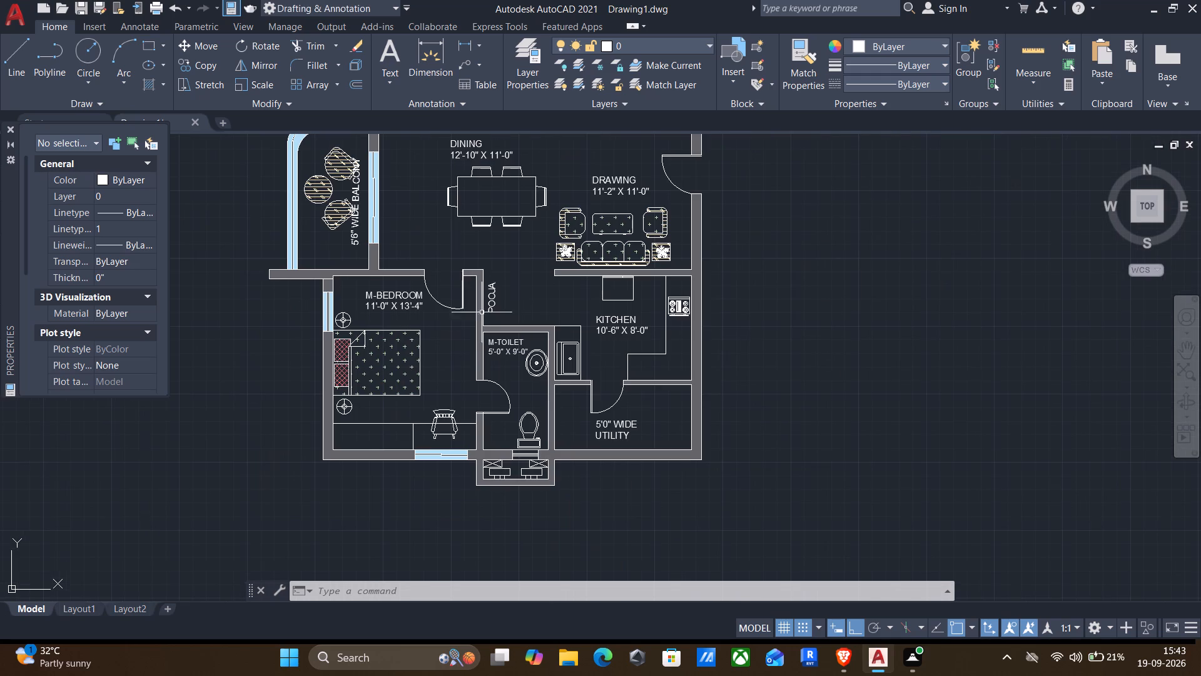
{"action": "middle_click_drag", "start_coordinate": [521, 302], "coordinate": [591, 332]}
{"action": "middle_click", "coordinate": [592, 332]}
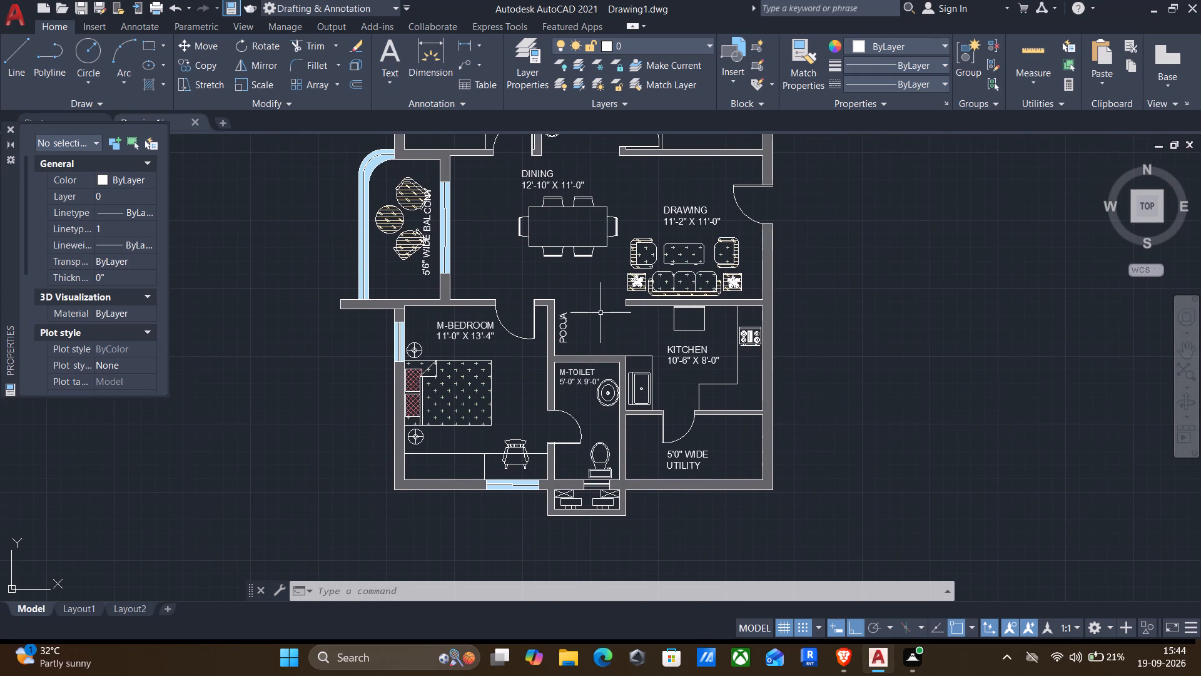
Delete the spare BEDROOM-1 10'-0" X 12'-0" label lying outside the floor plan, to its west.
{"action": "middle_click_drag", "start_coordinate": [618, 294], "coordinate": [654, 424]}
{"action": "scroll", "coordinate": [654, 424], "scroll_direction": "up", "scroll_amount": 1}
{"action": "scroll", "coordinate": [647, 406], "scroll_direction": "down", "scroll_amount": 2}
{"action": "middle_click_drag", "start_coordinate": [613, 380], "coordinate": [631, 380]}
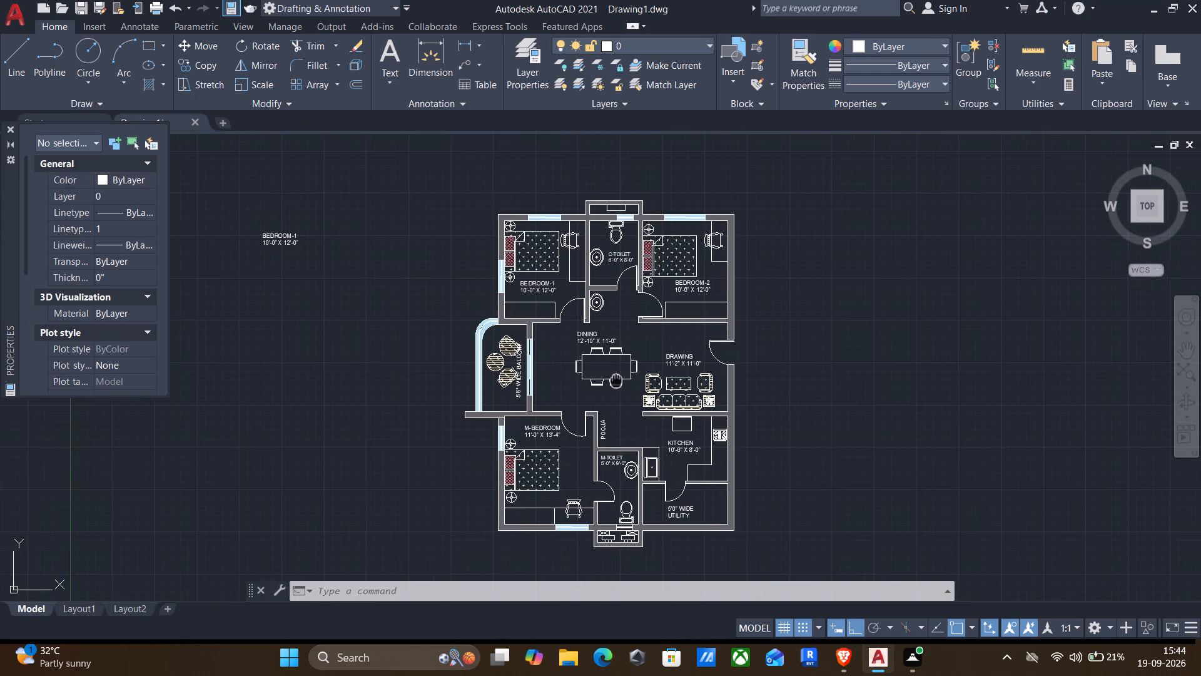
{"action": "middle_click_drag", "start_coordinate": [631, 380], "coordinate": [787, 351]}
{"action": "left_click", "coordinate": [548, 320]}
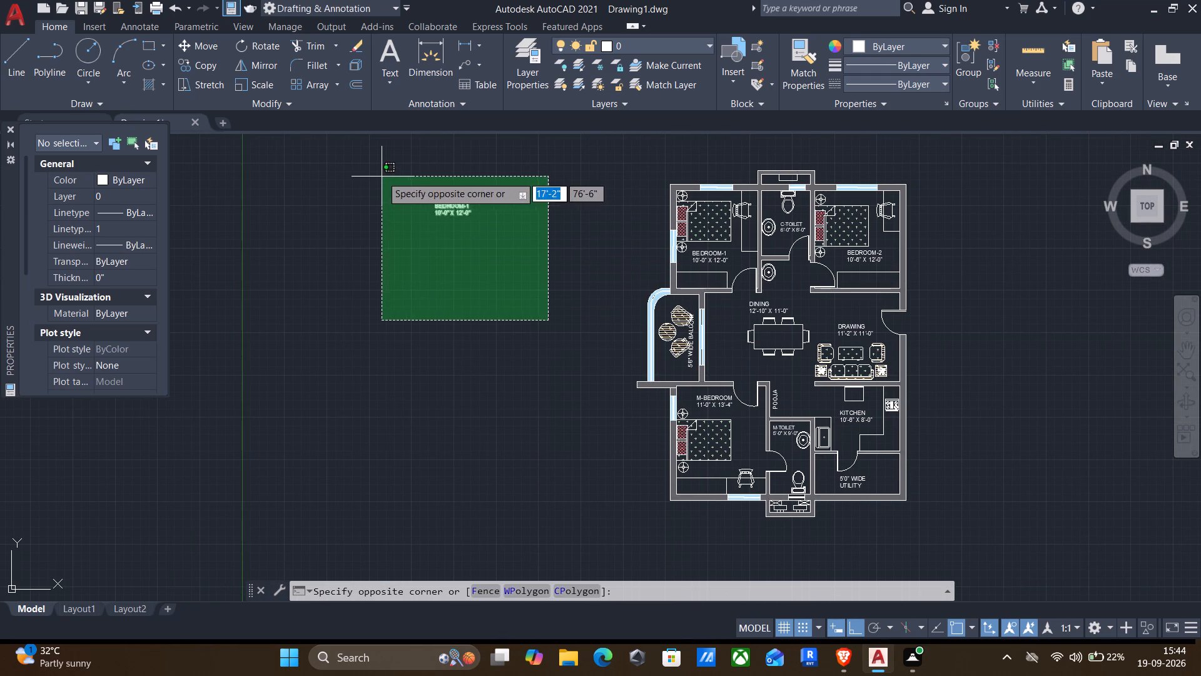
{"action": "left_click", "coordinate": [382, 176]}
{"action": "key", "text": "Delete"}
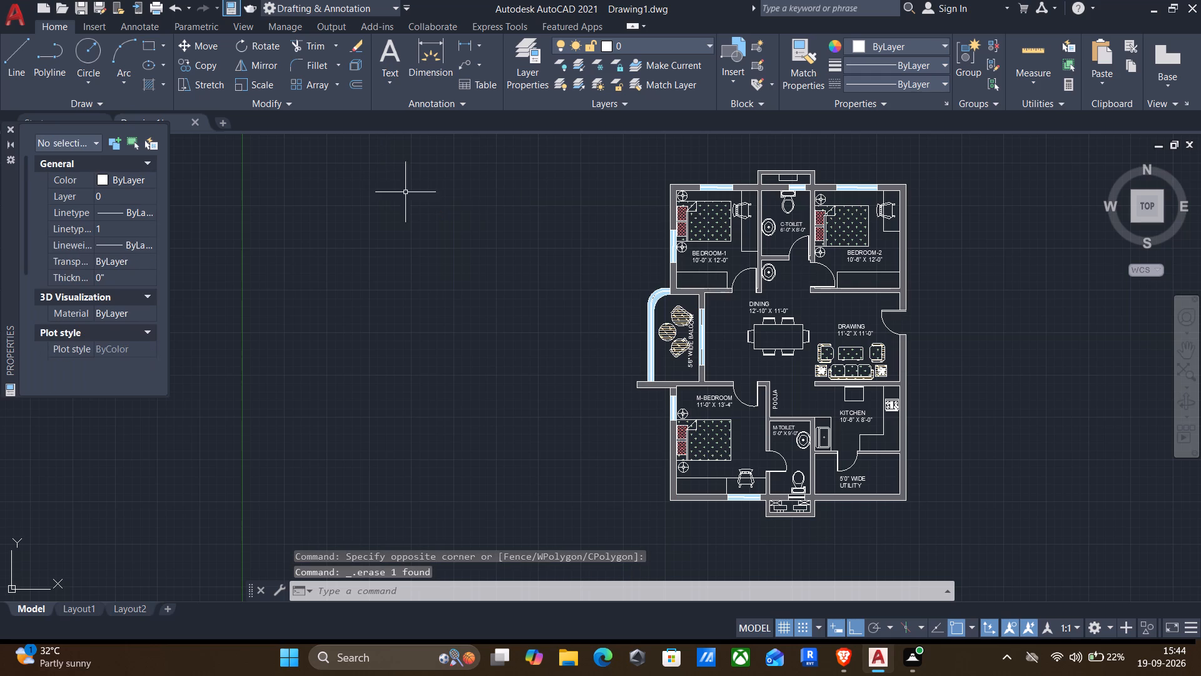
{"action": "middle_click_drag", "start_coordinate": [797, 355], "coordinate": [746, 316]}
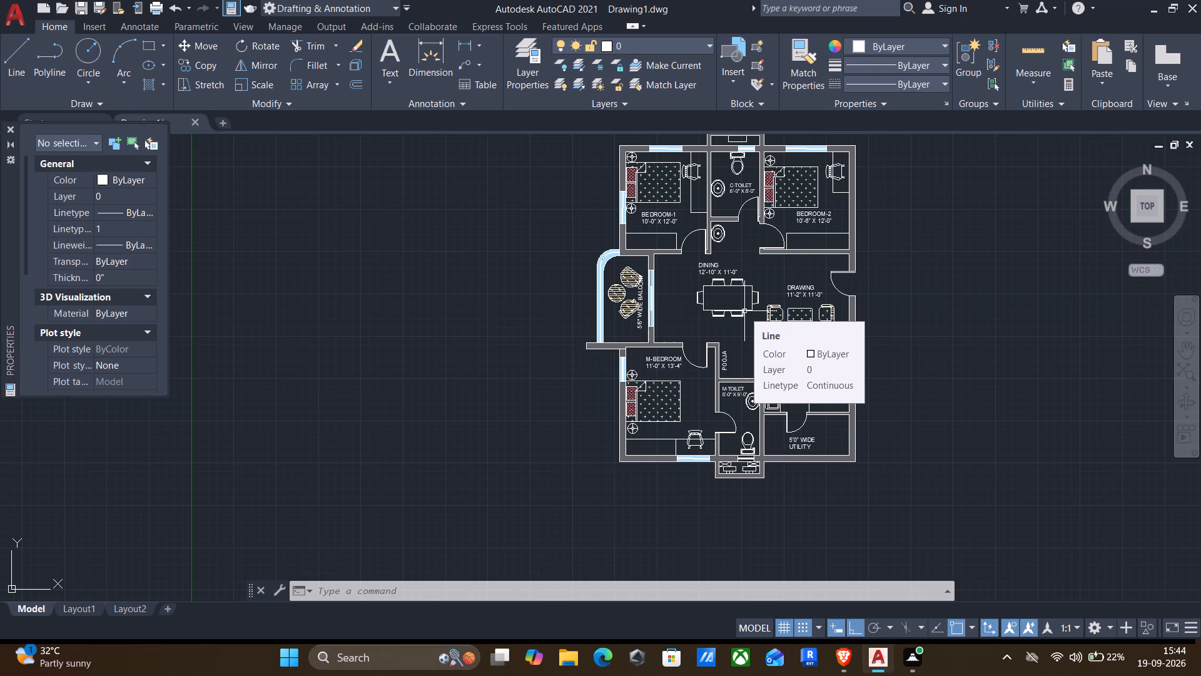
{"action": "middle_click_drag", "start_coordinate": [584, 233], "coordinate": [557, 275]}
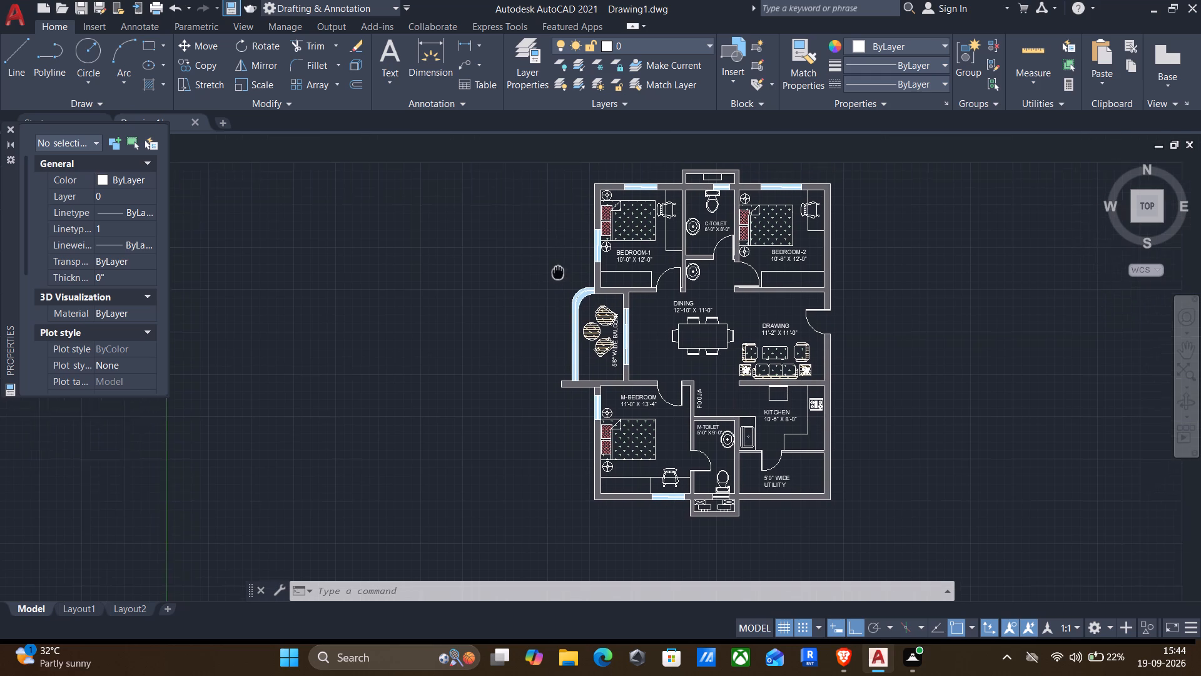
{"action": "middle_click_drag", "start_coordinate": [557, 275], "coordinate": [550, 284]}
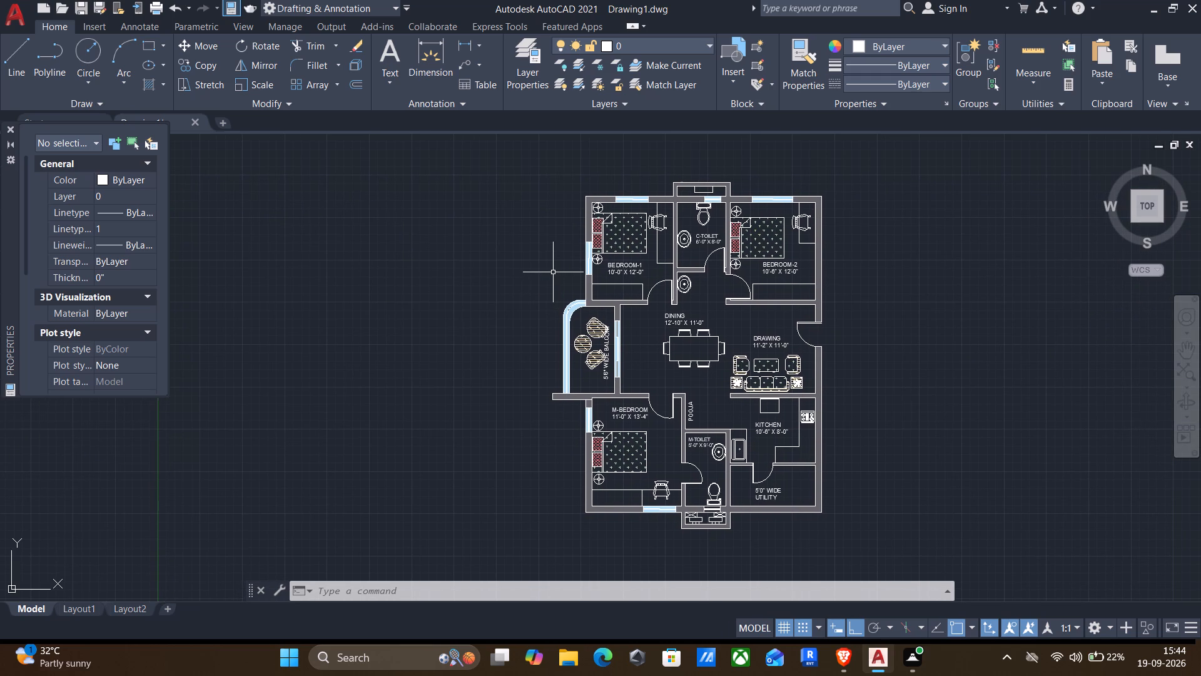
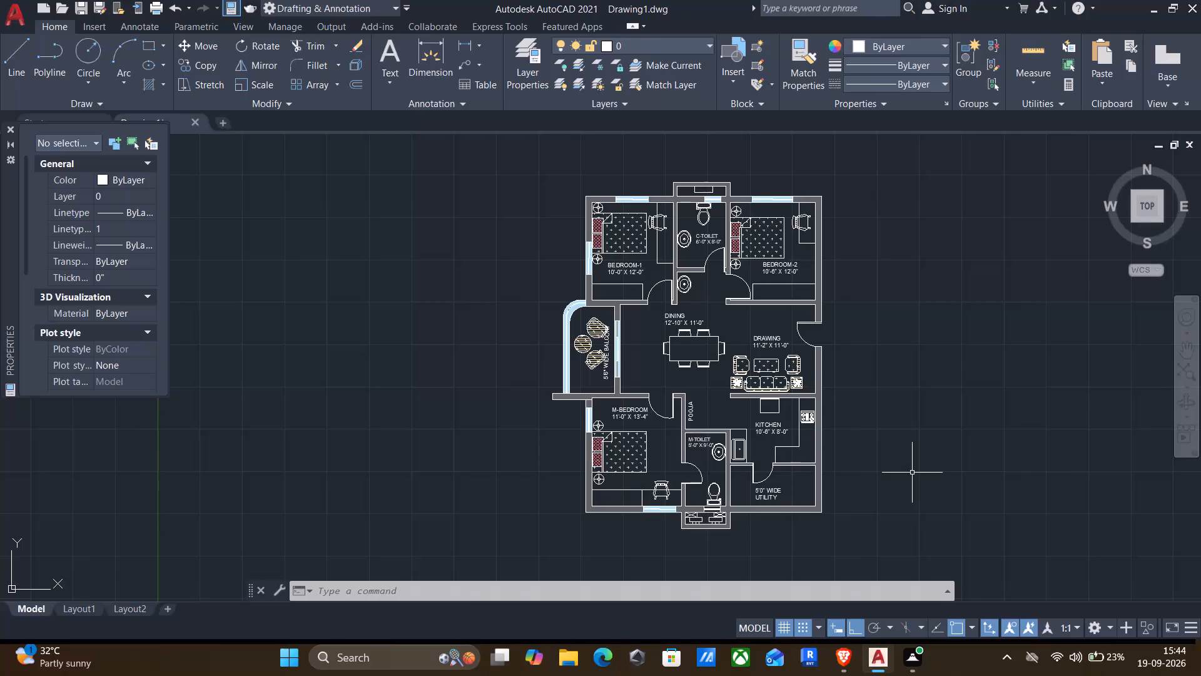
Load the HIDDEN linetype from acad.lin into the drawing.
{"action": "middle_click_drag", "start_coordinate": [886, 420], "coordinate": [916, 412]}
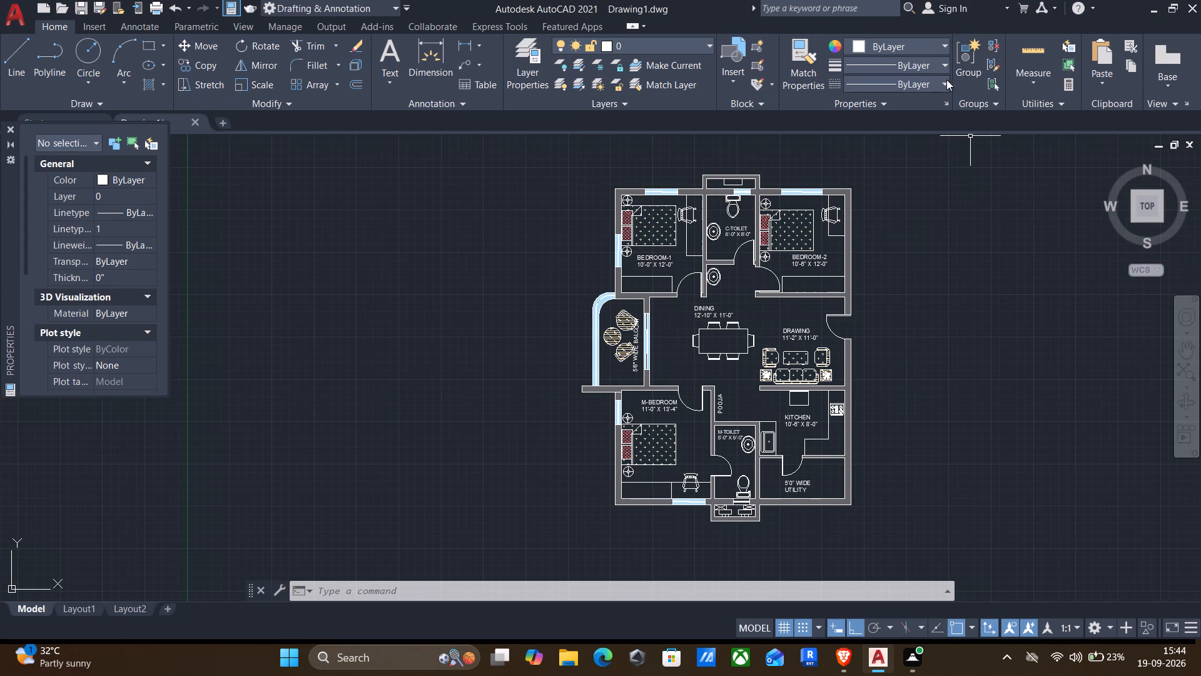
{"action": "left_click", "coordinate": [930, 71]}
{"action": "left_click", "coordinate": [915, 69]}
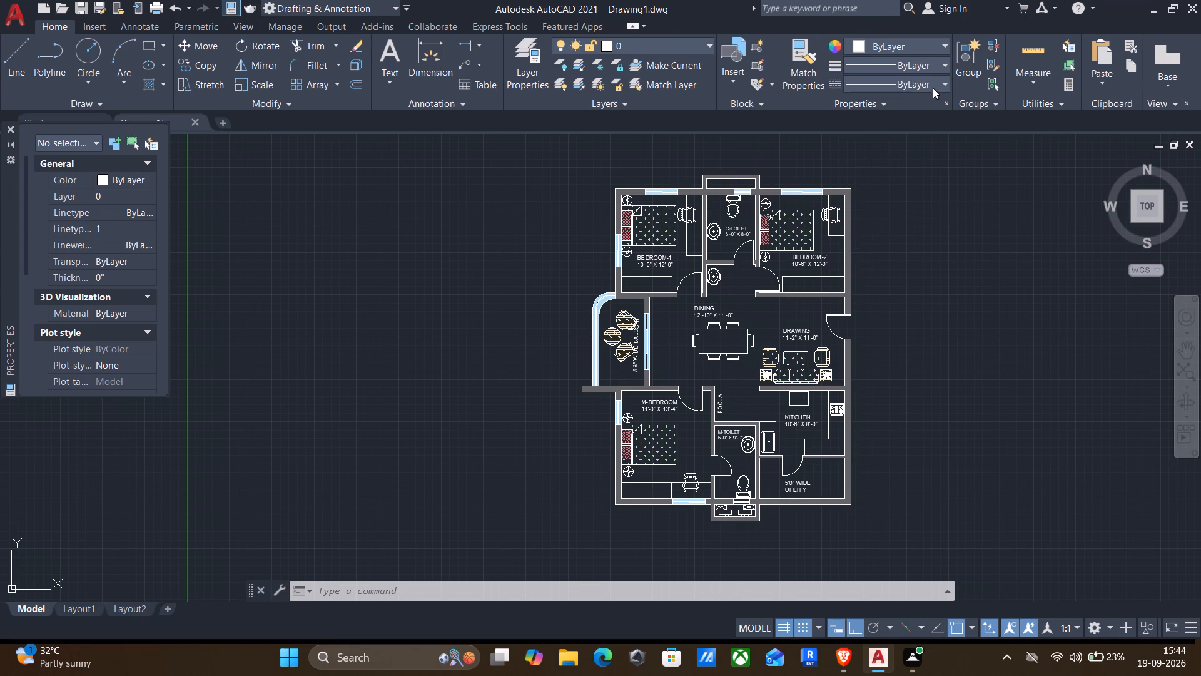
{"action": "left_click", "coordinate": [933, 88]}
{"action": "left_click", "coordinate": [910, 164]}
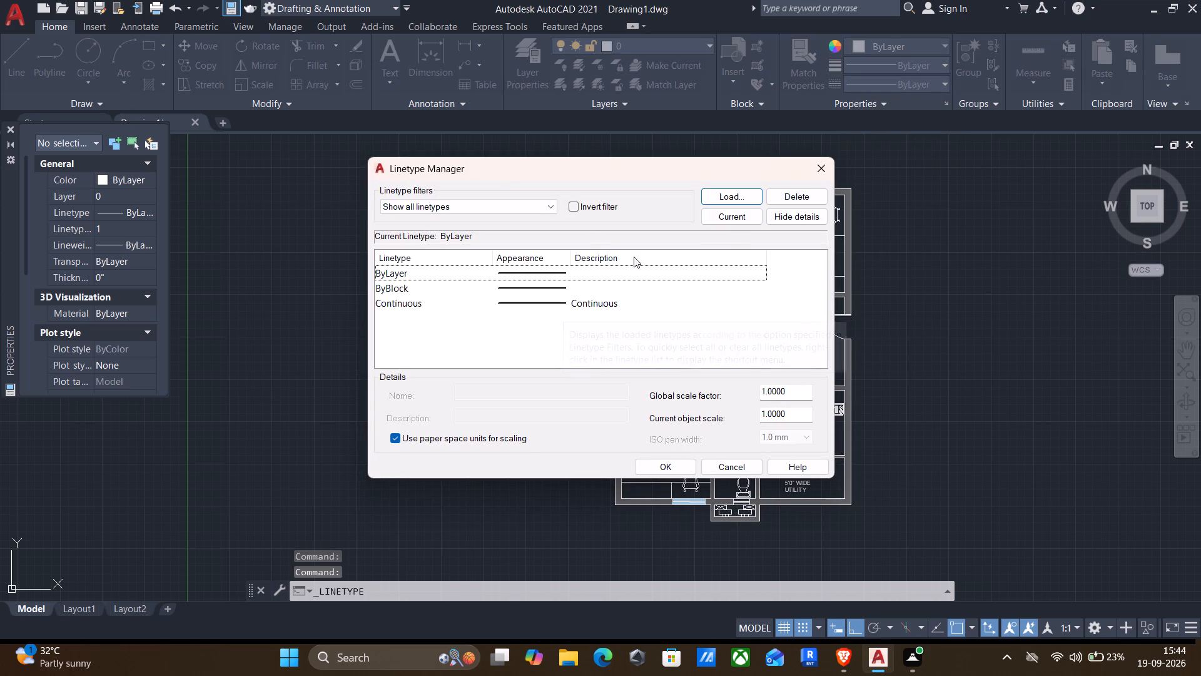
{"action": "left_click", "coordinate": [729, 198]}
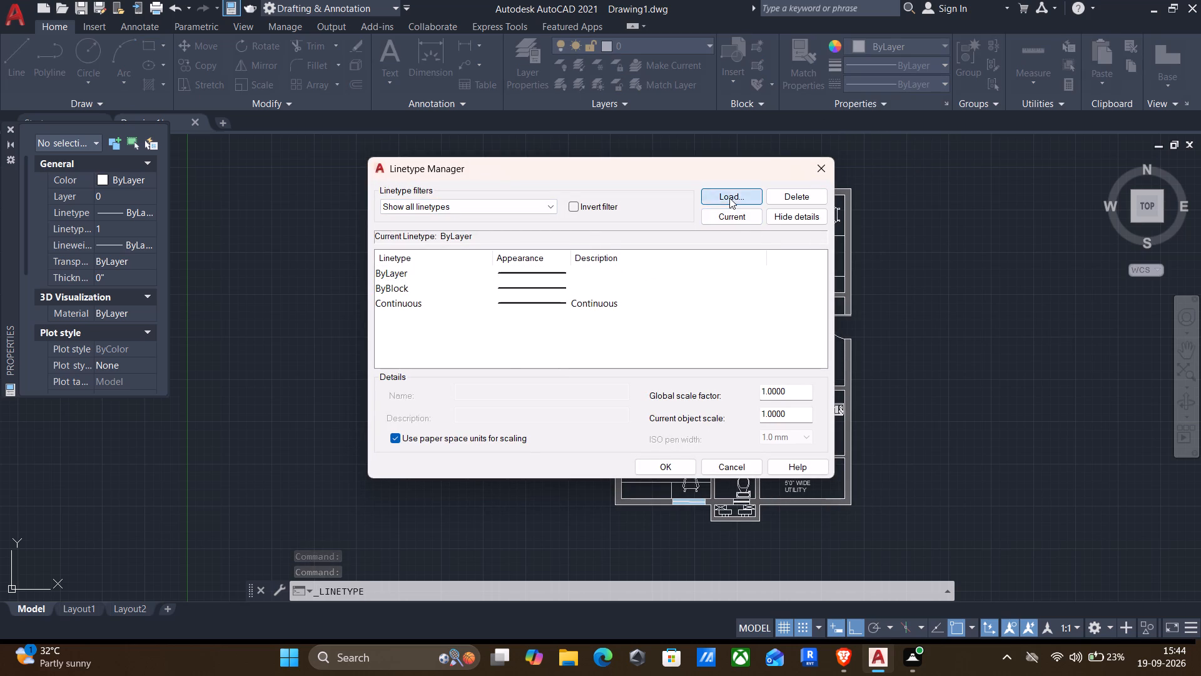
{"action": "scroll", "coordinate": [624, 342], "scroll_direction": "down", "scroll_amount": 5}
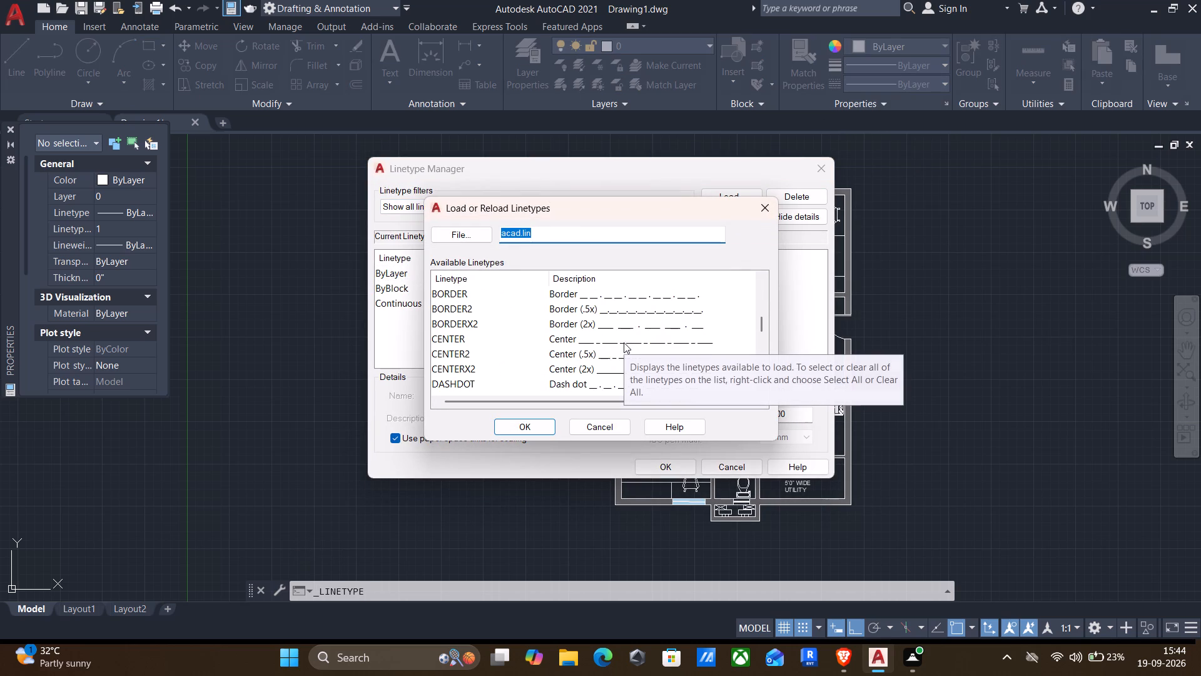
{"action": "scroll", "coordinate": [614, 335], "scroll_direction": "down", "scroll_amount": 7}
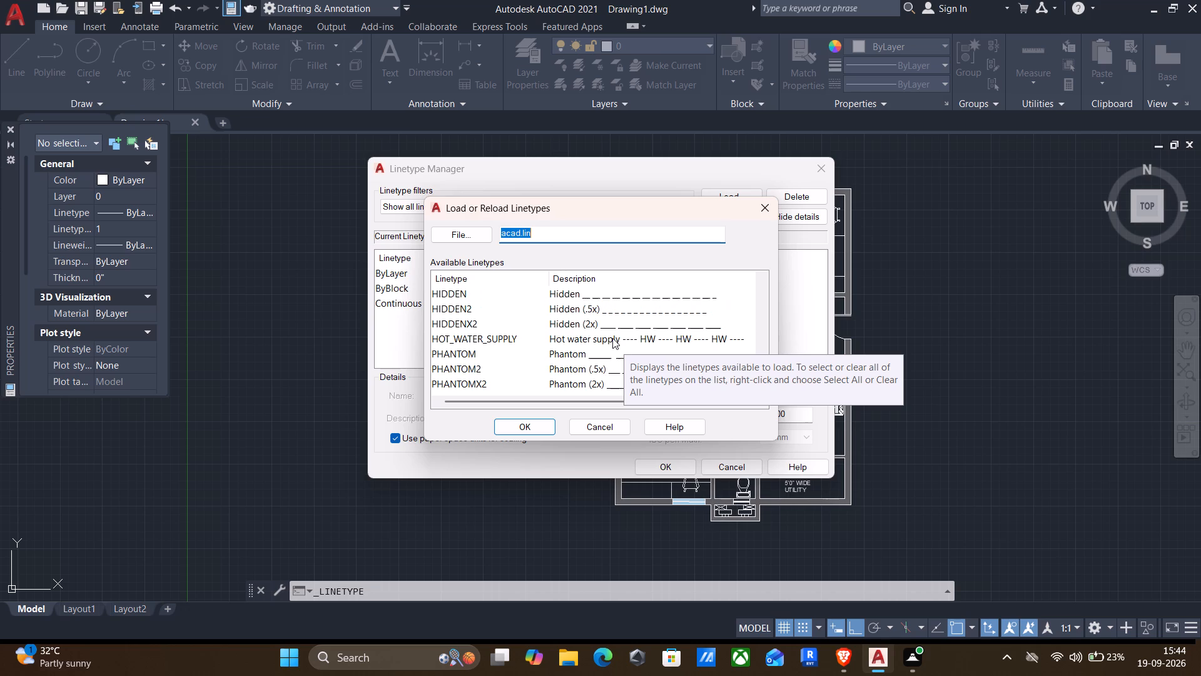
{"action": "left_click", "coordinate": [565, 298]}
{"action": "left_click", "coordinate": [535, 431]}
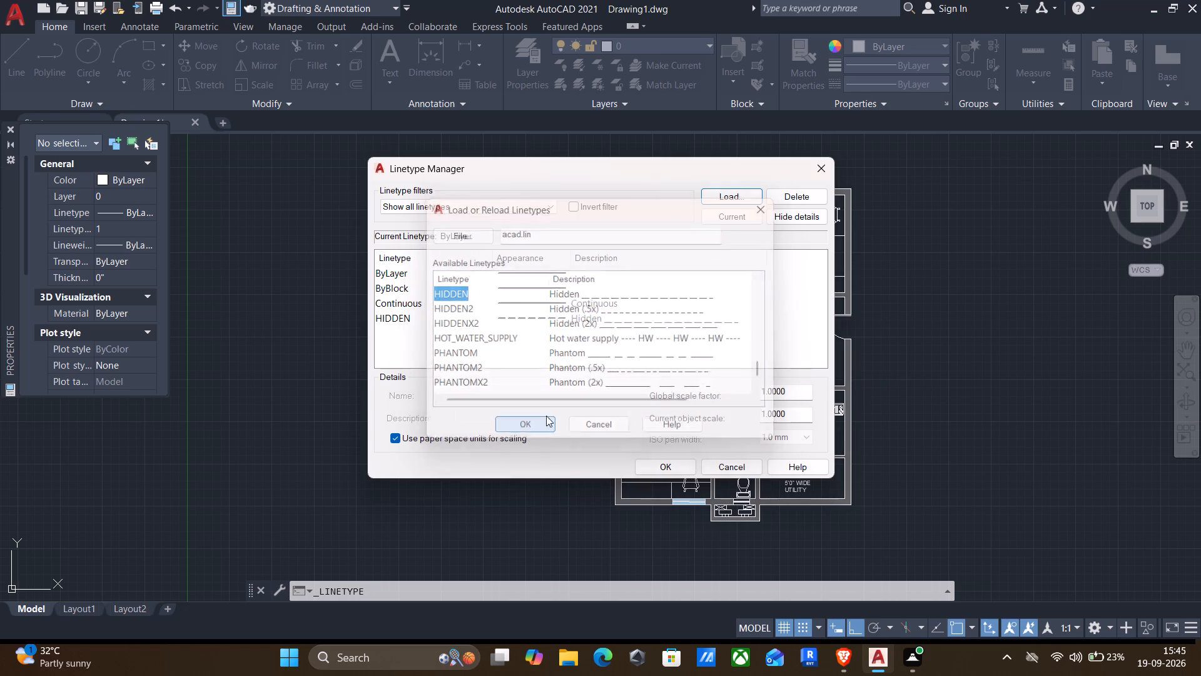
Set both the global scale factor and the current object scale for linetypes to 3.
{"action": "left_click", "coordinate": [615, 323]}
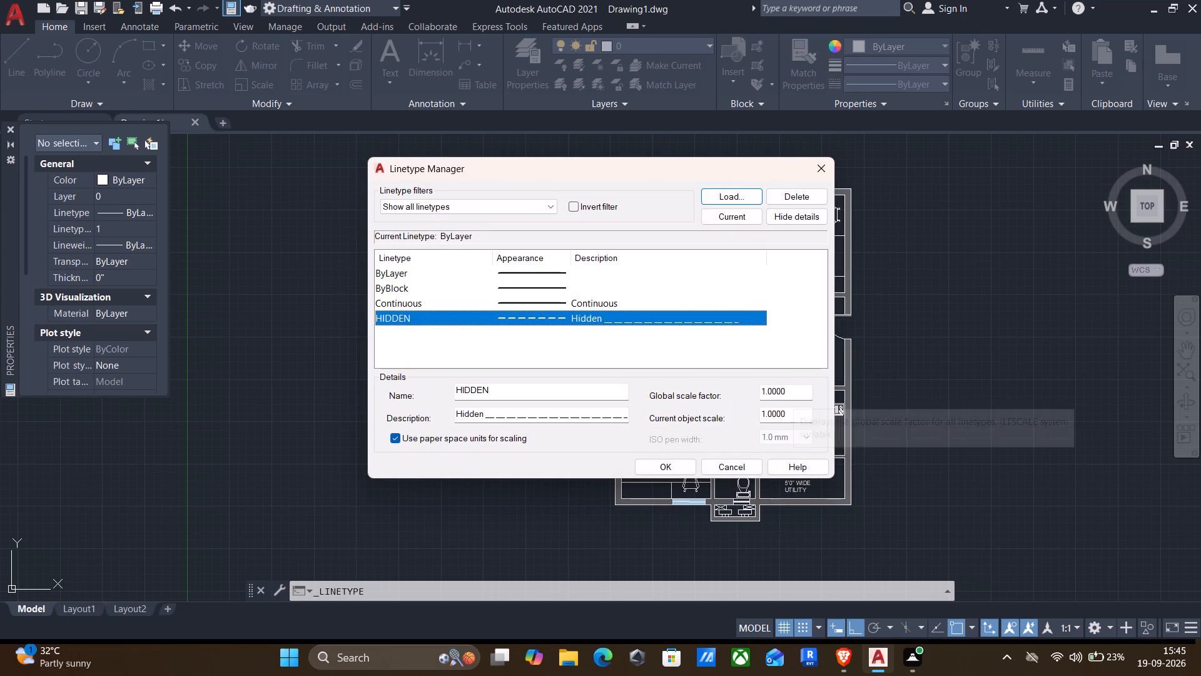
{"action": "left_click_drag", "start_coordinate": [794, 396], "coordinate": [683, 375]}
{"action": "key", "text": "3"}
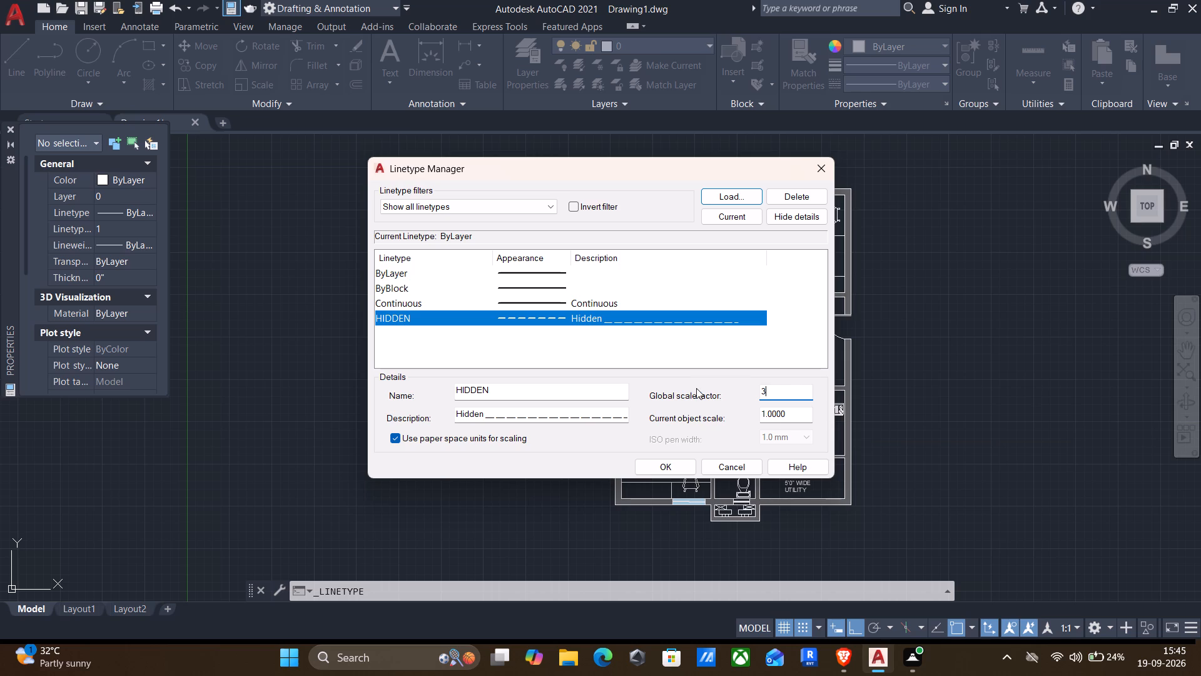
{"action": "left_click_drag", "start_coordinate": [794, 418], "coordinate": [619, 396]}
{"action": "key", "text": "3"}
{"action": "left_click", "coordinate": [673, 463]}
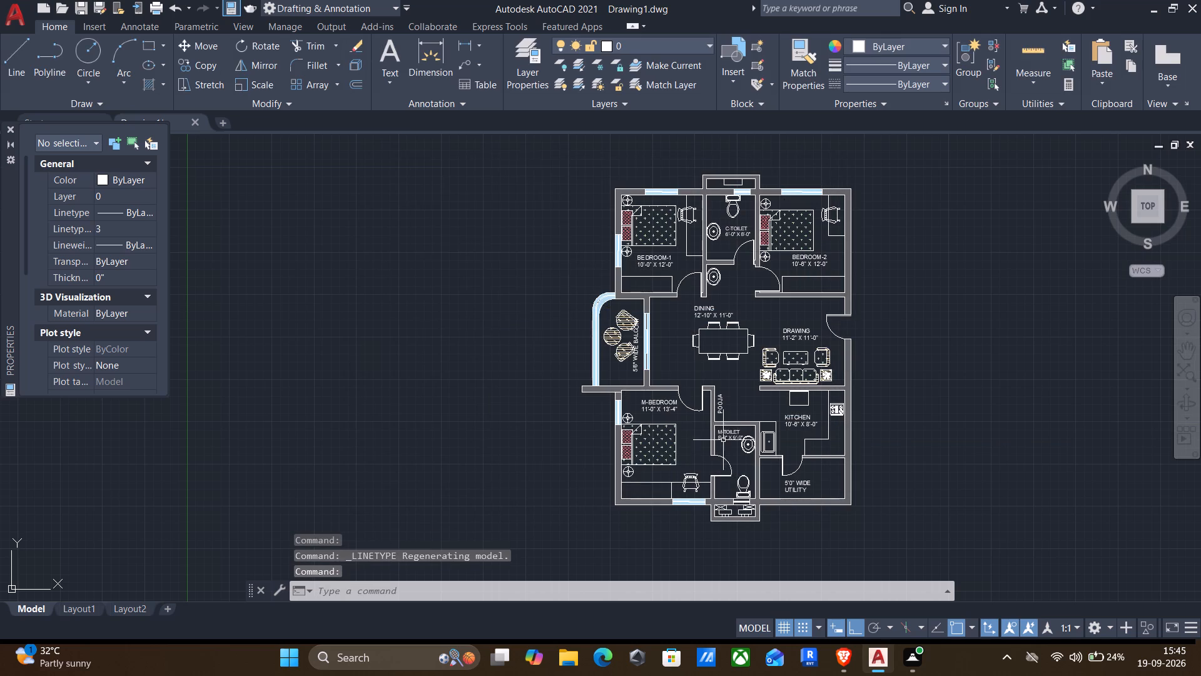
Make HIDDEN the current linetype for new objects.
{"action": "left_click", "coordinate": [936, 86]}
{"action": "left_click", "coordinate": [893, 158]}
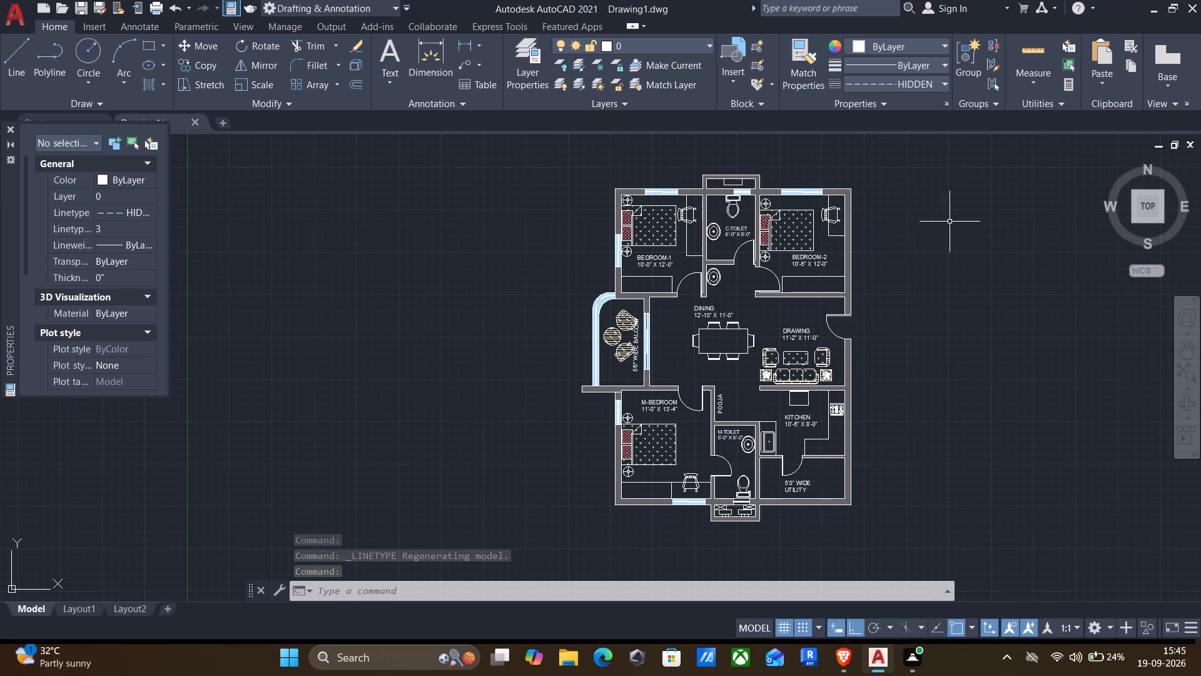
Draw a vertical hidden-linetype line in the empty area east of the floor plan to check its dashes.
{"action": "key", "text": "l"}
{"action": "key", "text": "Return"}
{"action": "left_click", "coordinate": [975, 214]}
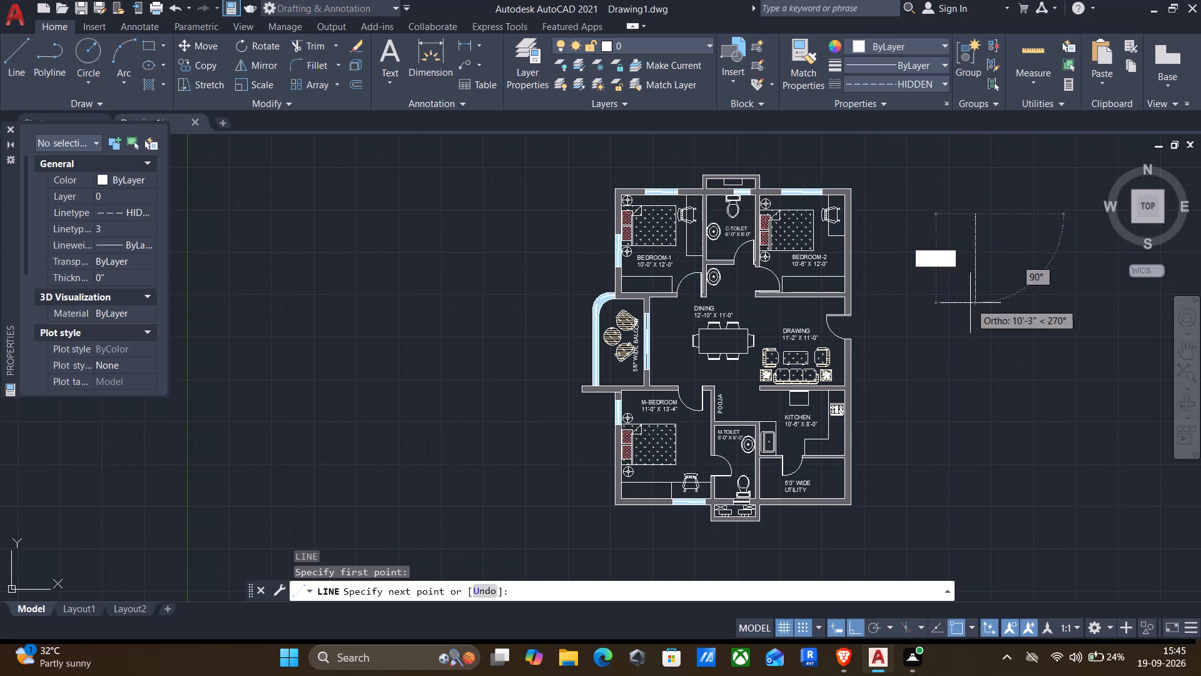
{"action": "left_click", "coordinate": [973, 339]}
{"action": "key", "text": "Return"}
{"action": "scroll", "coordinate": [980, 267], "scroll_direction": "up", "scroll_amount": 3}
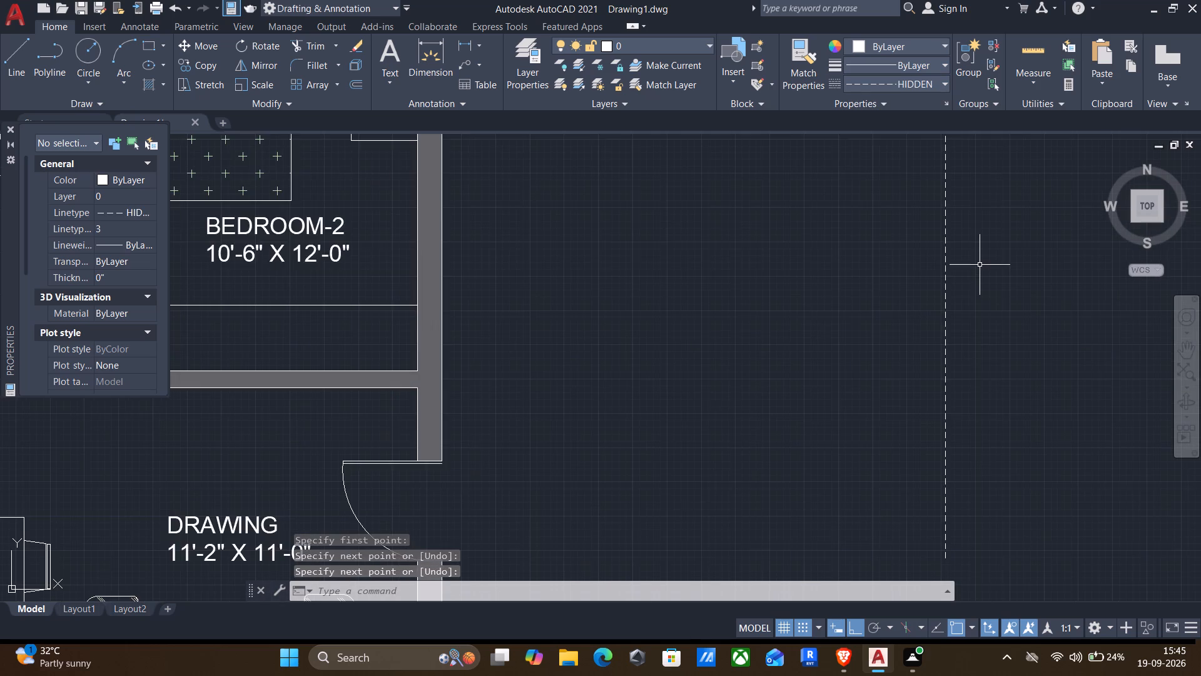
{"action": "scroll", "coordinate": [977, 264], "scroll_direction": "down", "scroll_amount": 2}
From the outer right corner of Bedroom-1's top window, draw a line 6" along the wall and 1' outward.
{"action": "middle_click_drag", "start_coordinate": [938, 272], "coordinate": [1023, 315]}
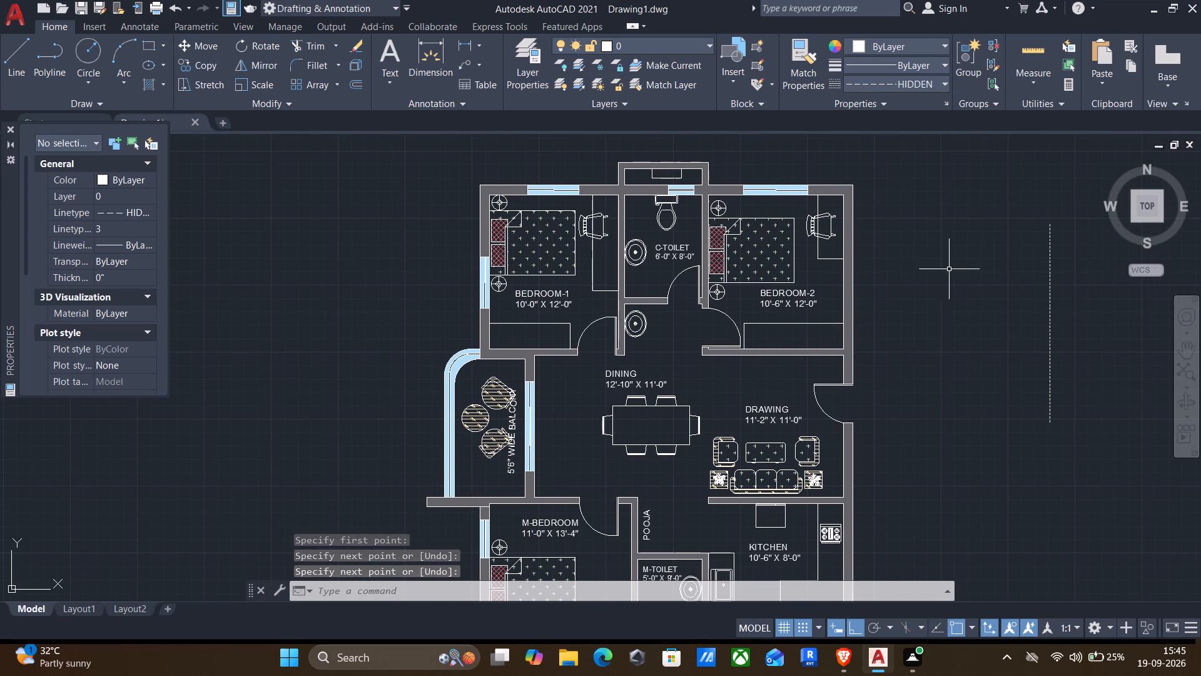
{"action": "middle_click_drag", "start_coordinate": [679, 195], "coordinate": [783, 236]}
{"action": "middle_click", "coordinate": [792, 238]}
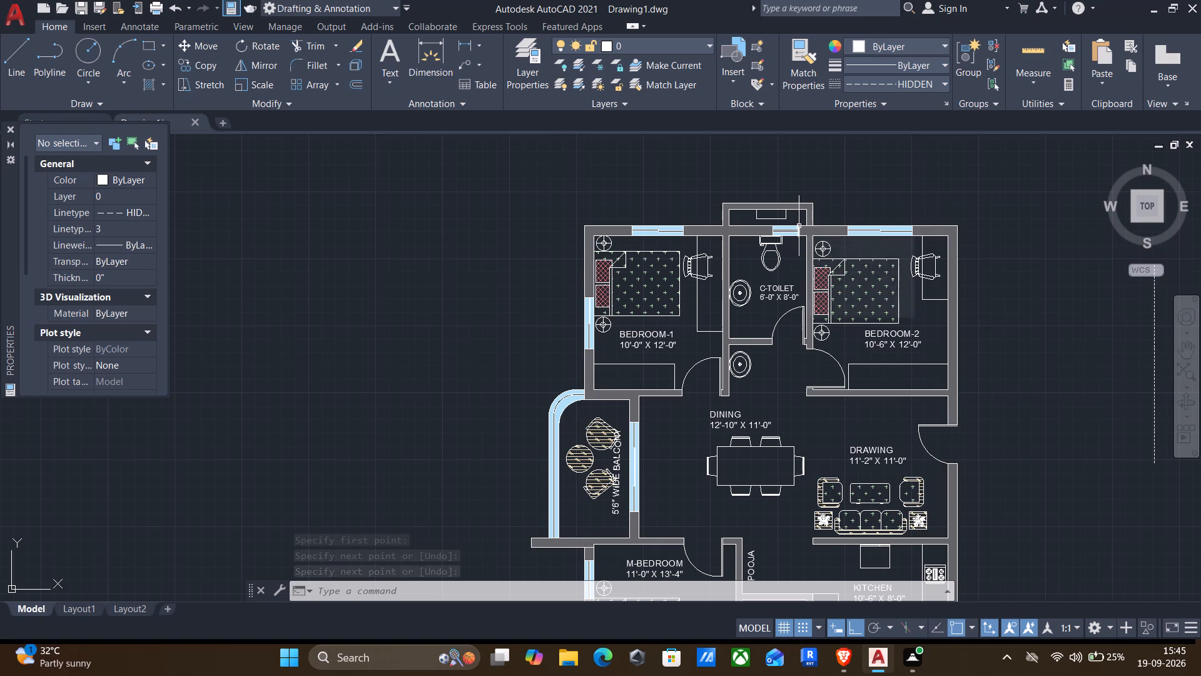
{"action": "key", "text": "l"}
{"action": "key", "text": "Return"}
{"action": "scroll", "coordinate": [674, 222], "scroll_direction": "up", "scroll_amount": 3}
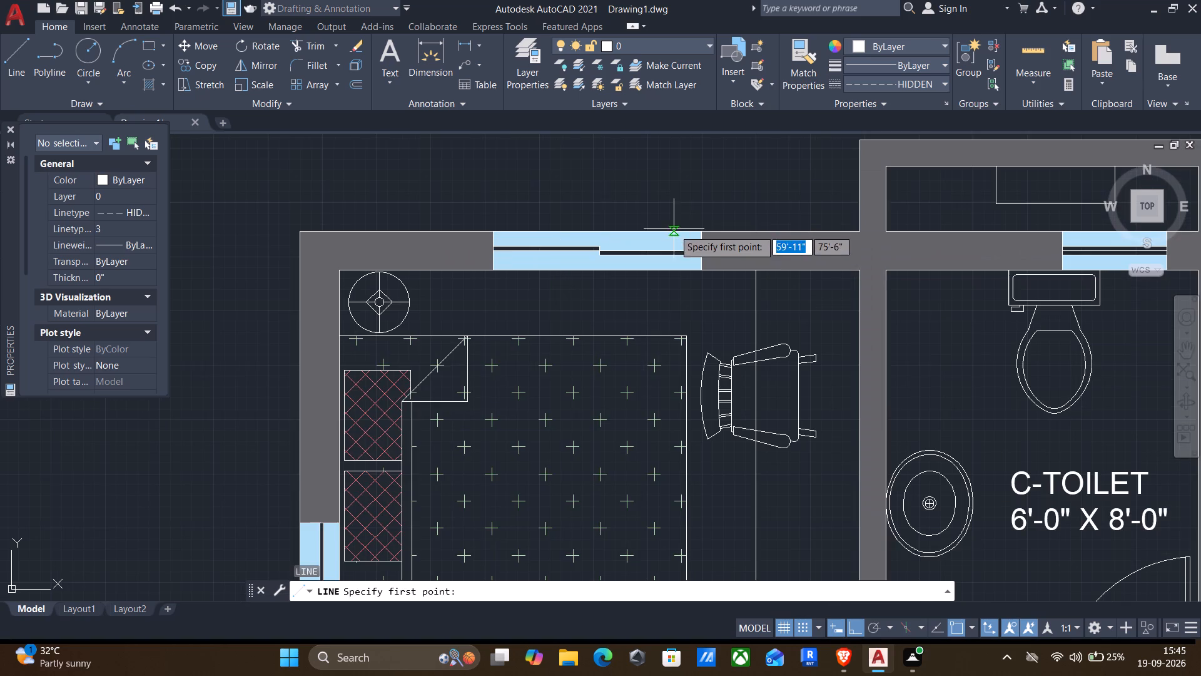
{"action": "left_click", "coordinate": [702, 233]}
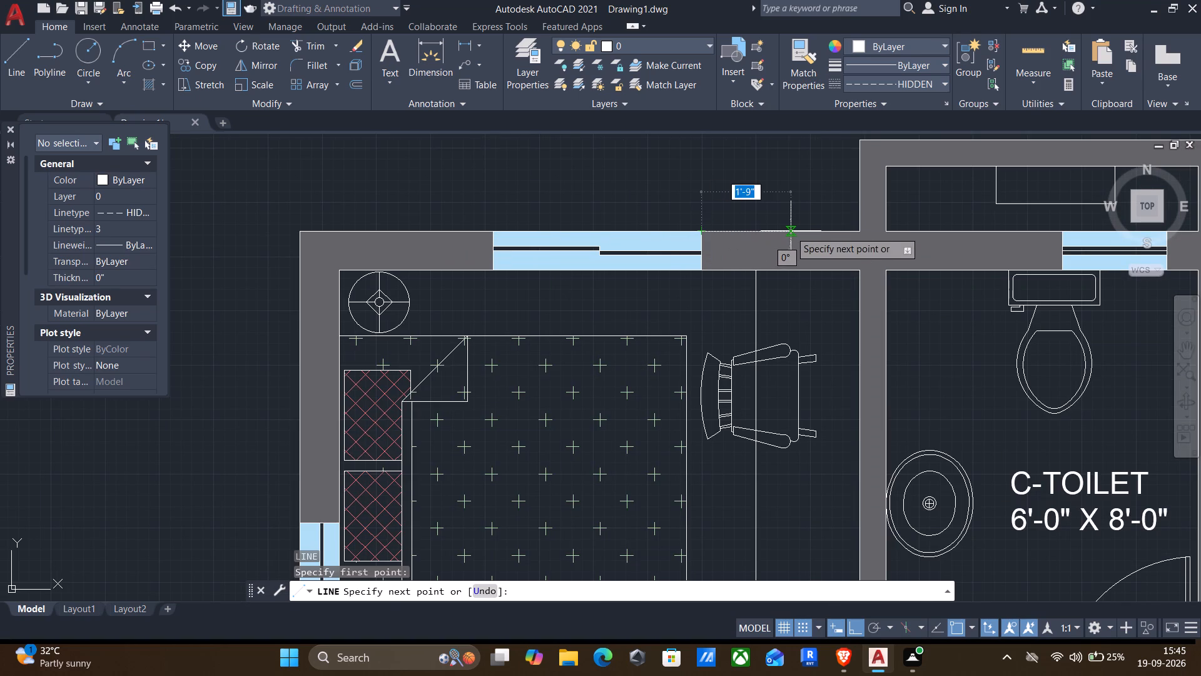
{"action": "key", "text": "3"}
{"action": "key", "text": "BackSpace"}
{"action": "key", "text": "BackSpace"}
{"action": "type", "text": "6\""}
{"action": "key", "text": "Return"}
{"action": "middle_click_drag", "start_coordinate": [765, 200], "coordinate": [815, 347]}
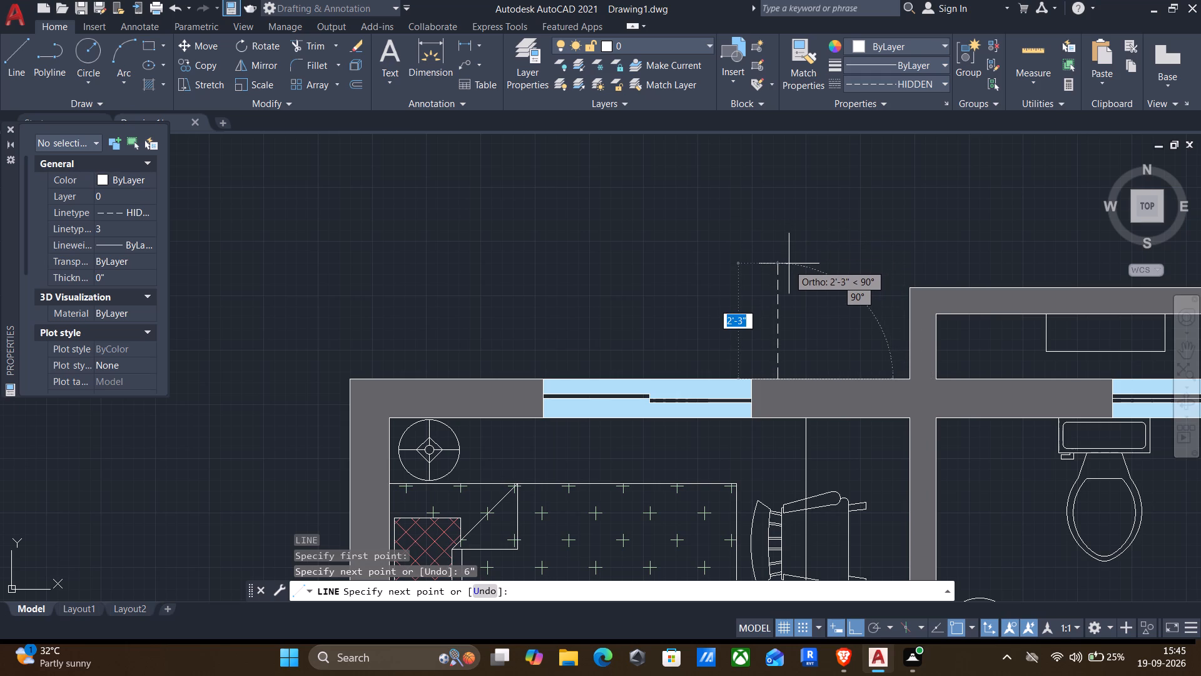
{"action": "type", "text": "1'"}
{"action": "key", "text": "Return"}
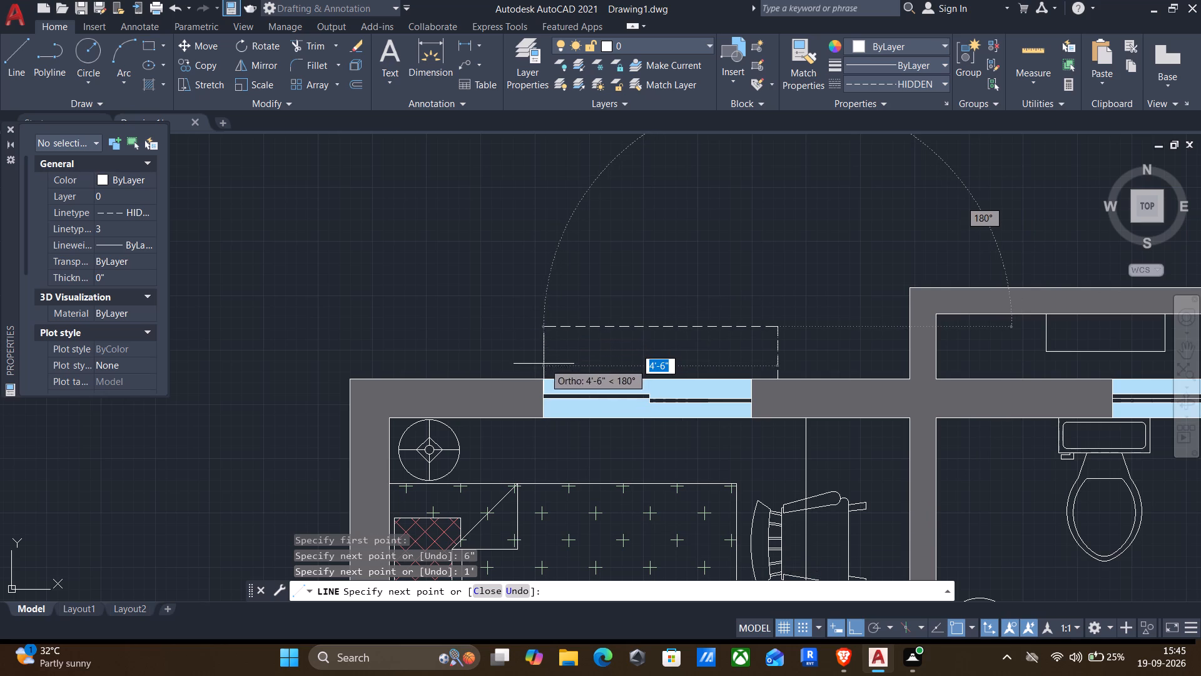
Continue the dashed outline across to the window's left edge, extend it 1' beyond, and drop it to the wall.
{"action": "left_click", "coordinate": [543, 325]}
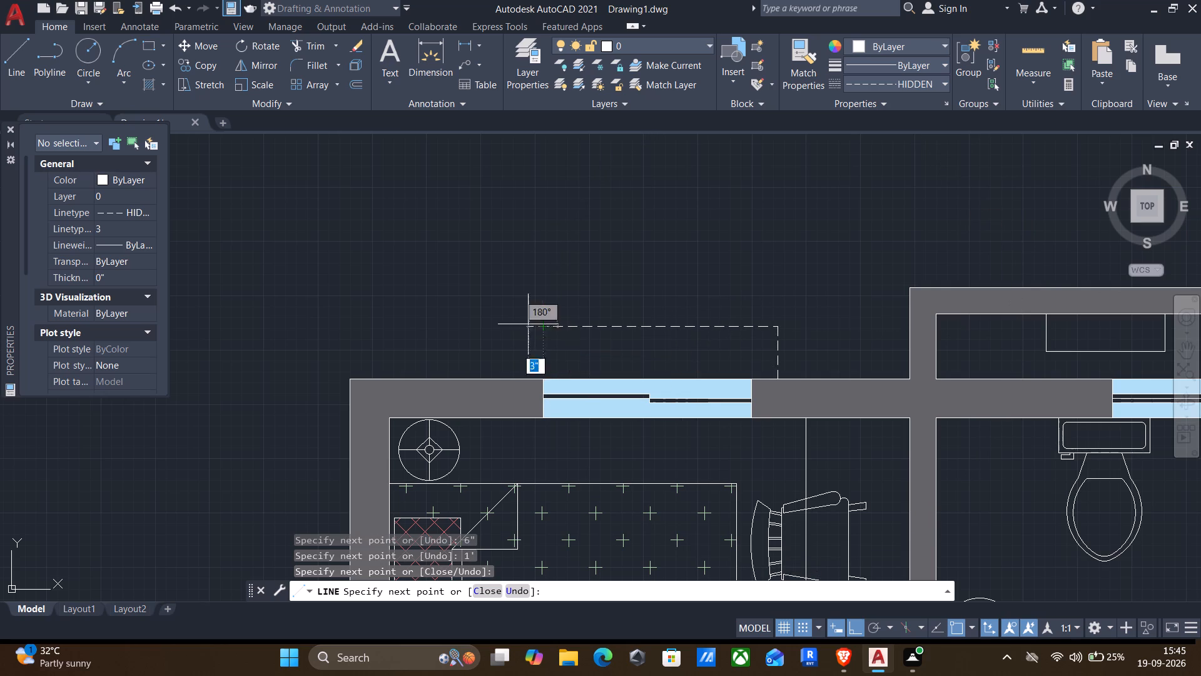
{"action": "type", "text": "1'"}
{"action": "key", "text": "Return"}
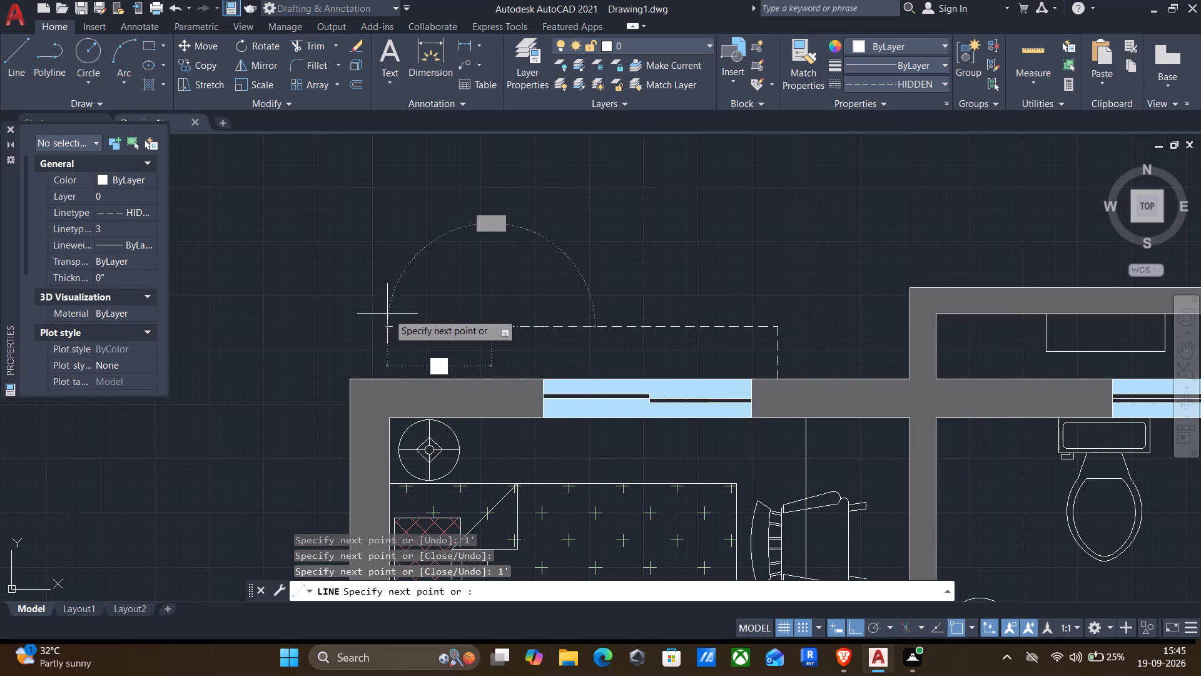
{"action": "left_click", "coordinate": [495, 382]}
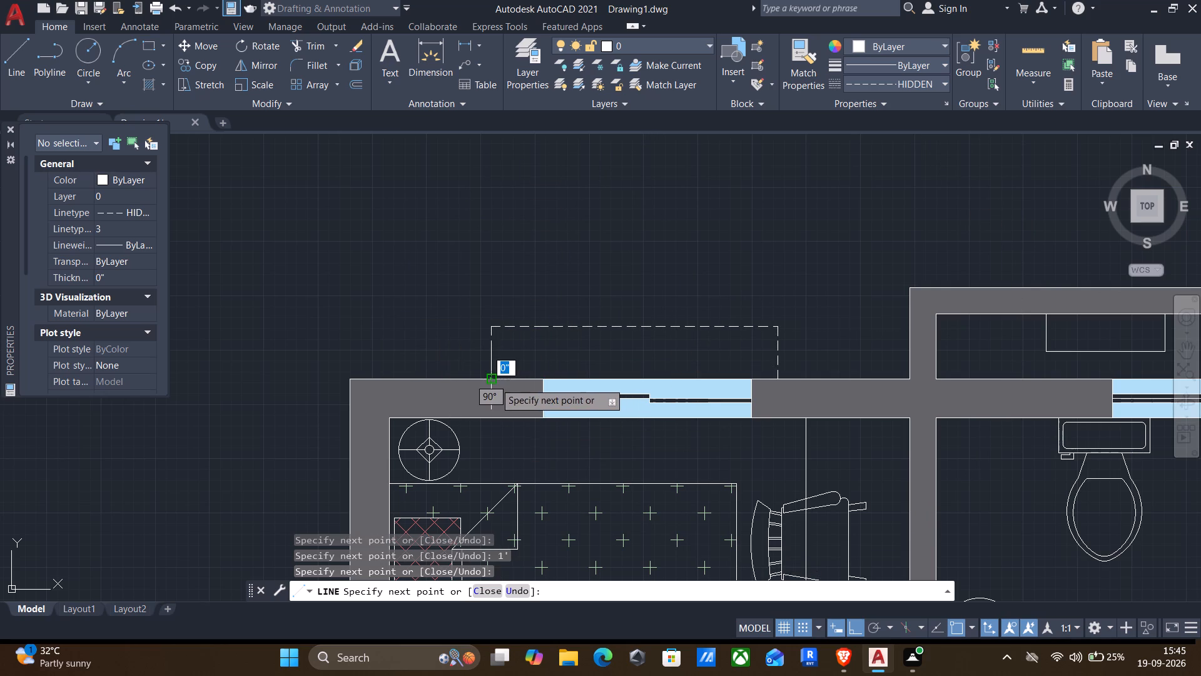
{"action": "key", "text": "Return"}
Delete the left vertical side of the dashed outline above Bedroom-1's top window.
{"action": "middle_click_drag", "start_coordinate": [521, 371], "coordinate": [583, 276]}
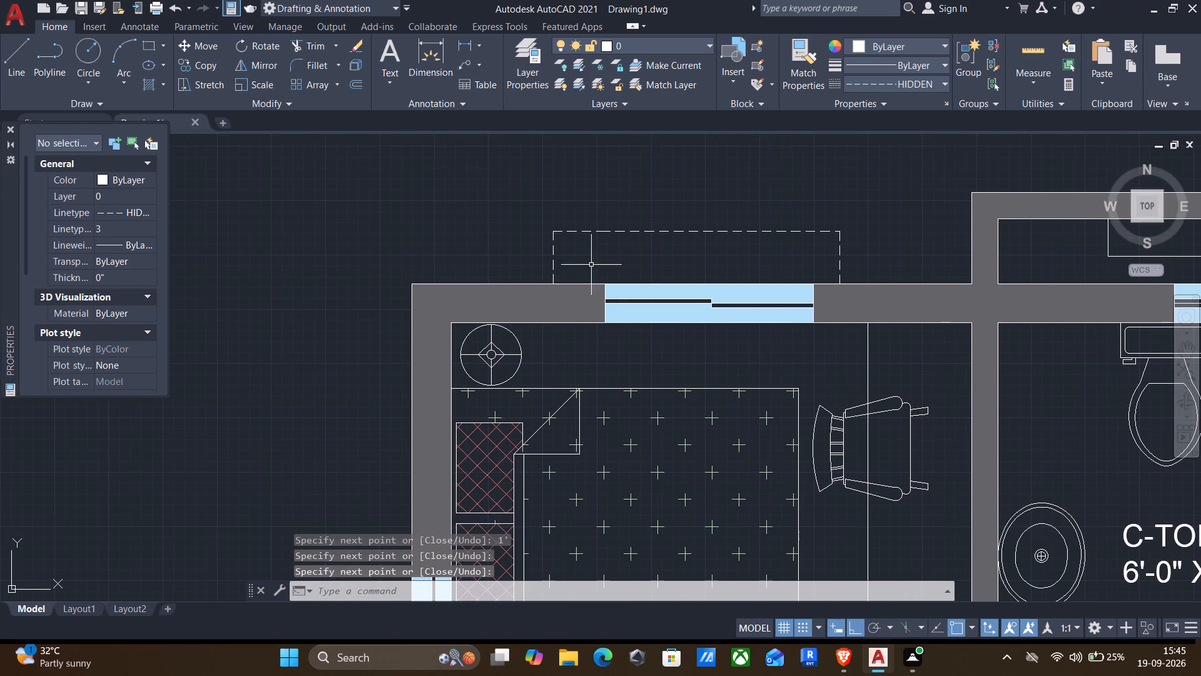
{"action": "left_click", "coordinate": [552, 257]}
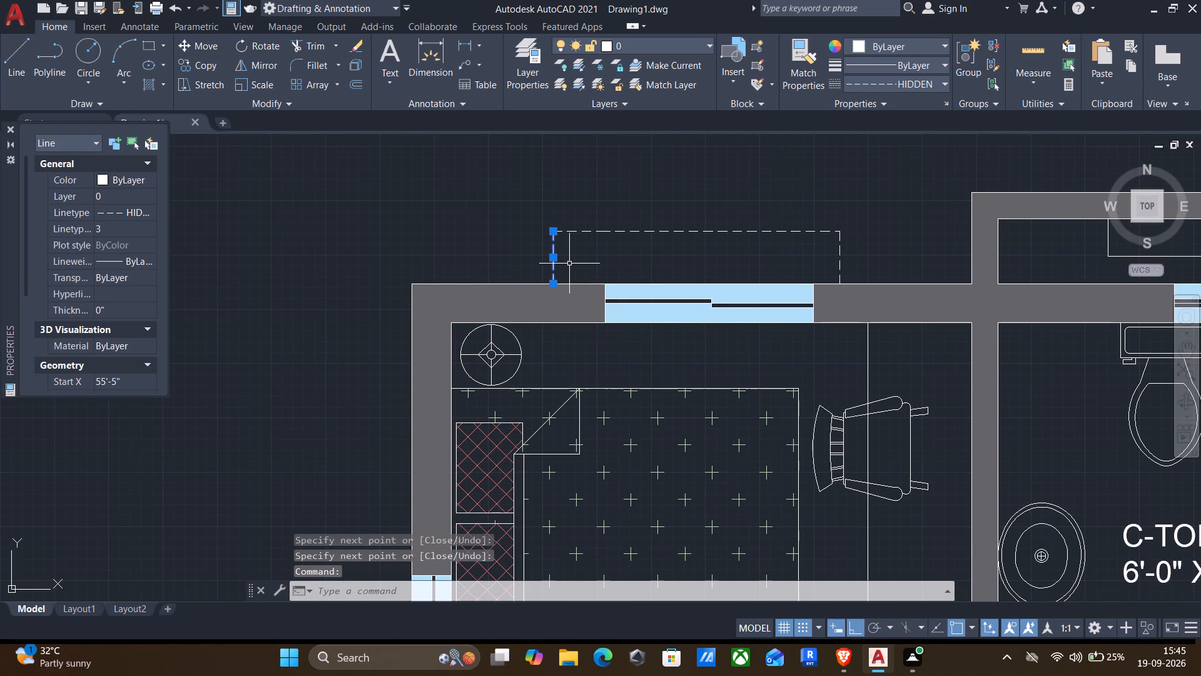
{"action": "key", "text": "Right"}
{"action": "key", "text": "BackSpace"}
{"action": "key", "text": "Delete"}
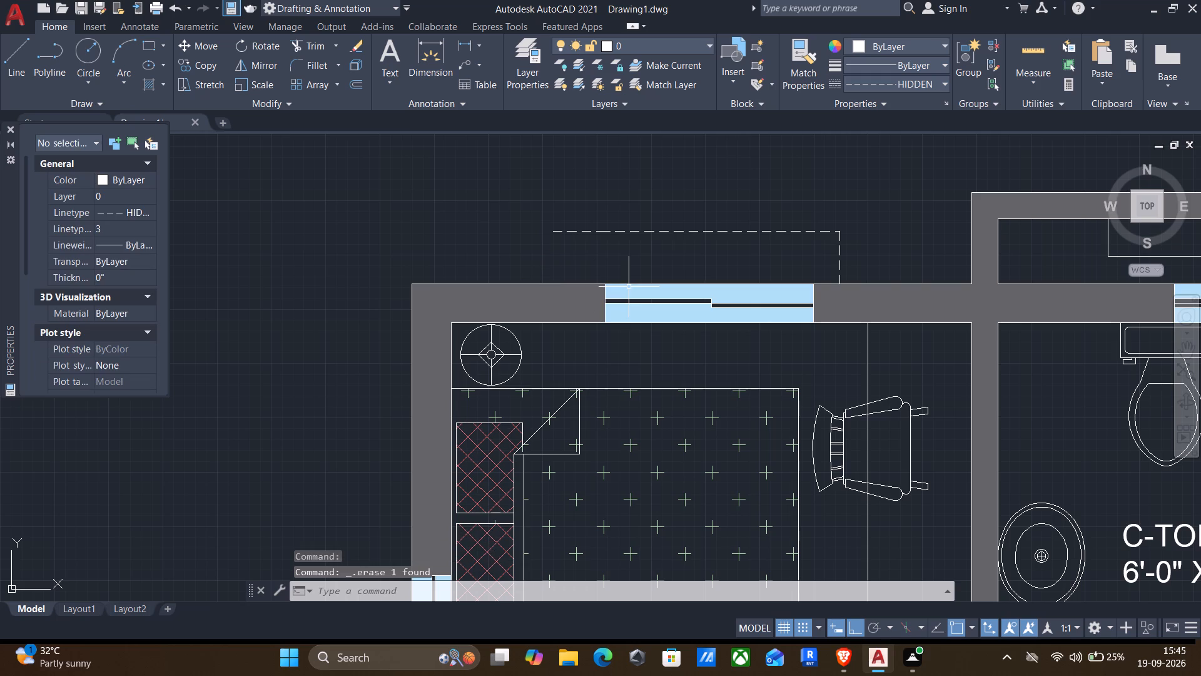
Draw a new left side starting 6" beyond the window's outer left corner and rising to the dashed top edge.
{"action": "key", "text": "l"}
{"action": "key", "text": "Return"}
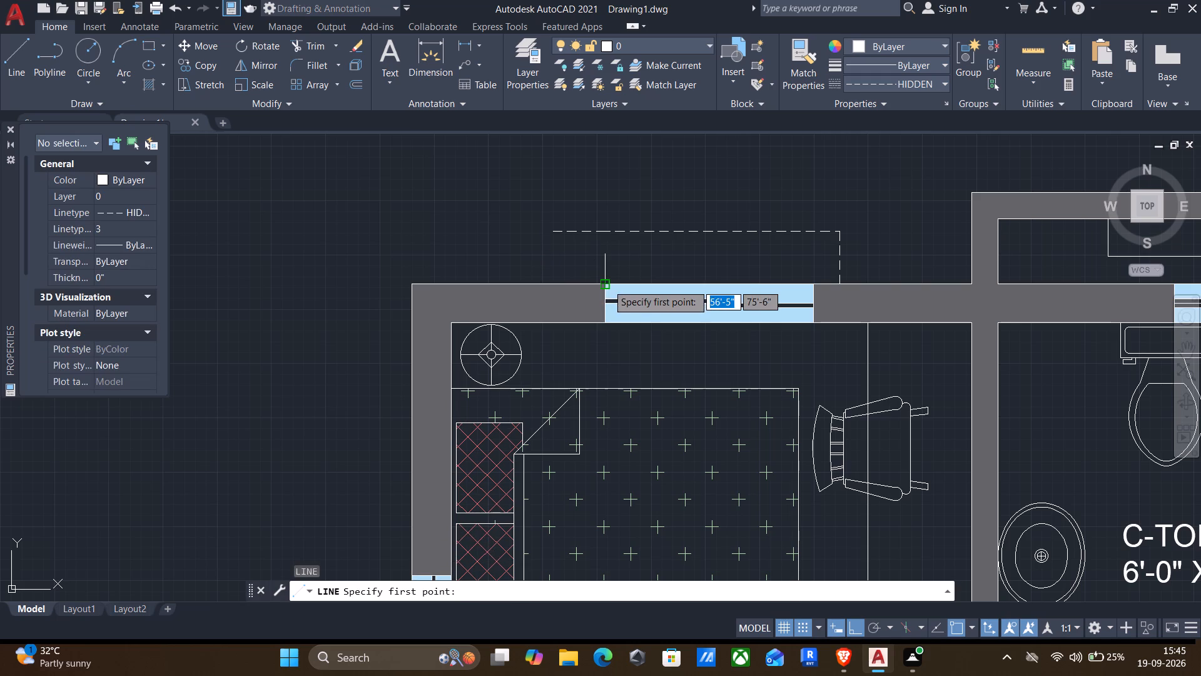
{"action": "left_click", "coordinate": [607, 285]}
{"action": "key", "text": "6"}
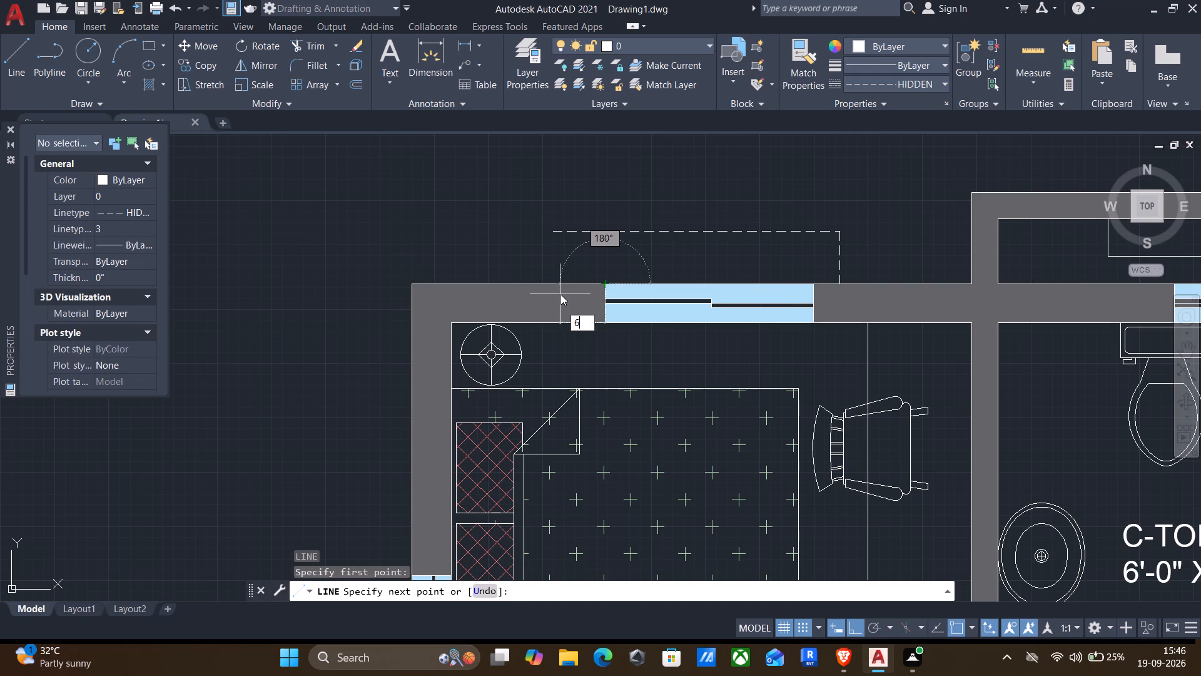
{"action": "key", "text": "shift+quotedbl"}
{"action": "key", "text": "Return"}
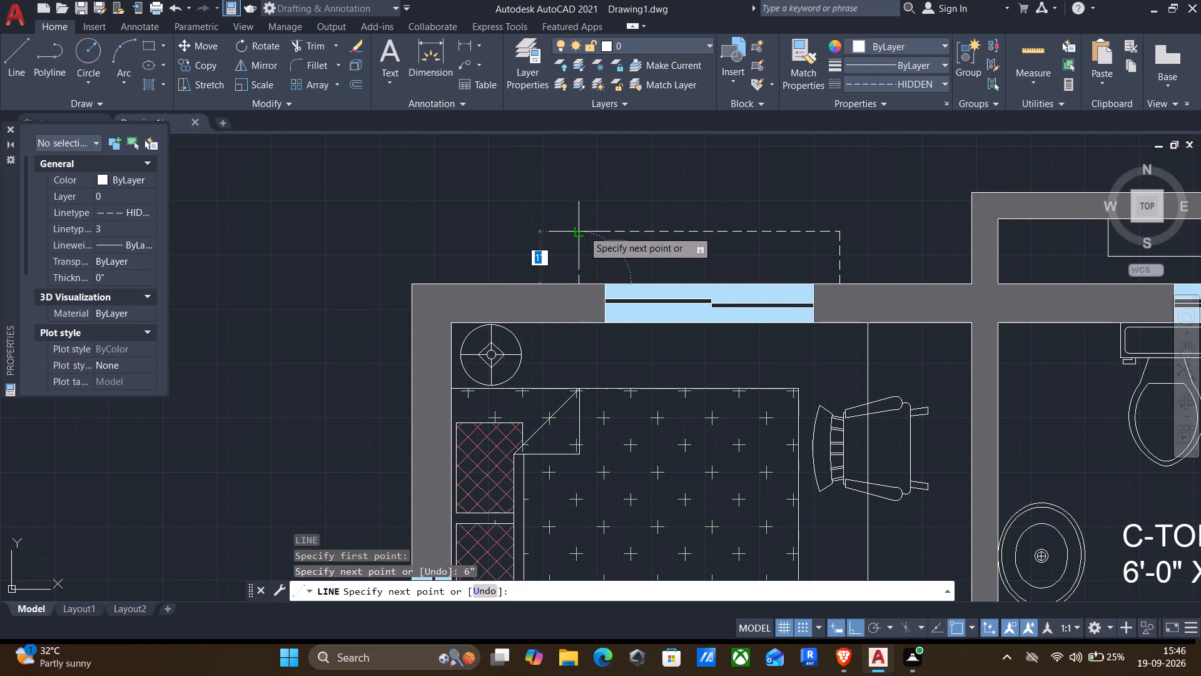
{"action": "left_click", "coordinate": [582, 230]}
{"action": "key", "text": "Return"}
Trim the dashed top edge's overhang past the new left side of the window outline.
{"action": "type", "text": "TR"}
{"action": "key", "text": "Return"}
{"action": "left_click_drag", "start_coordinate": [565, 247], "coordinate": [576, 220]}
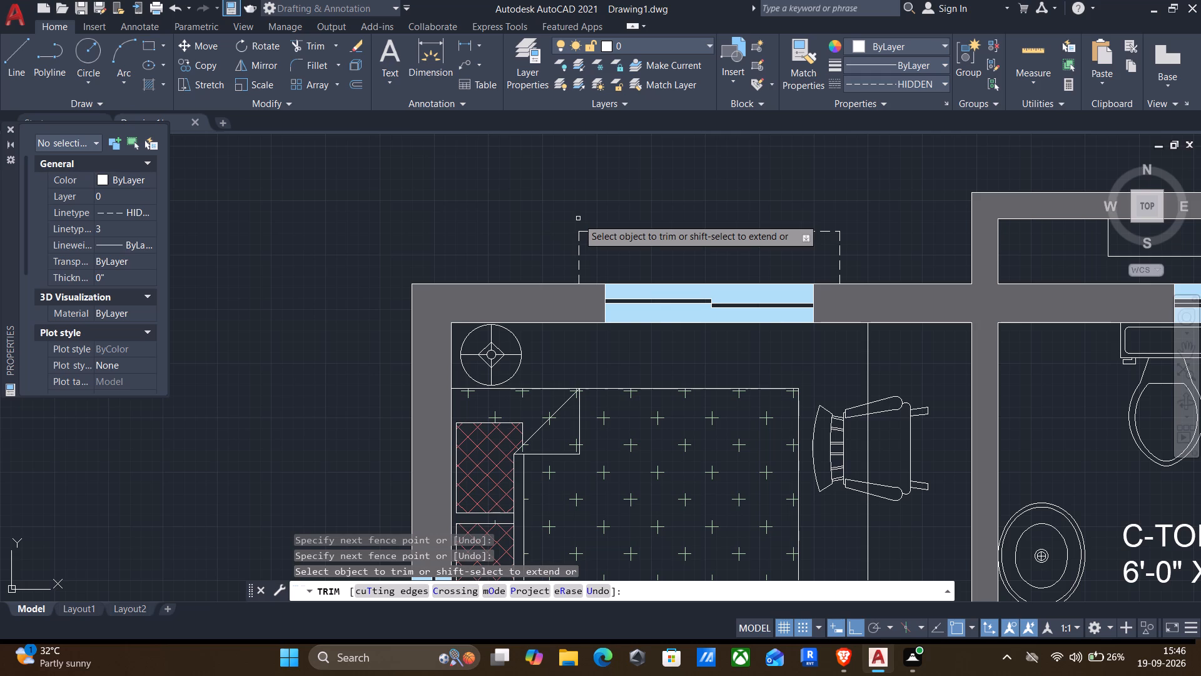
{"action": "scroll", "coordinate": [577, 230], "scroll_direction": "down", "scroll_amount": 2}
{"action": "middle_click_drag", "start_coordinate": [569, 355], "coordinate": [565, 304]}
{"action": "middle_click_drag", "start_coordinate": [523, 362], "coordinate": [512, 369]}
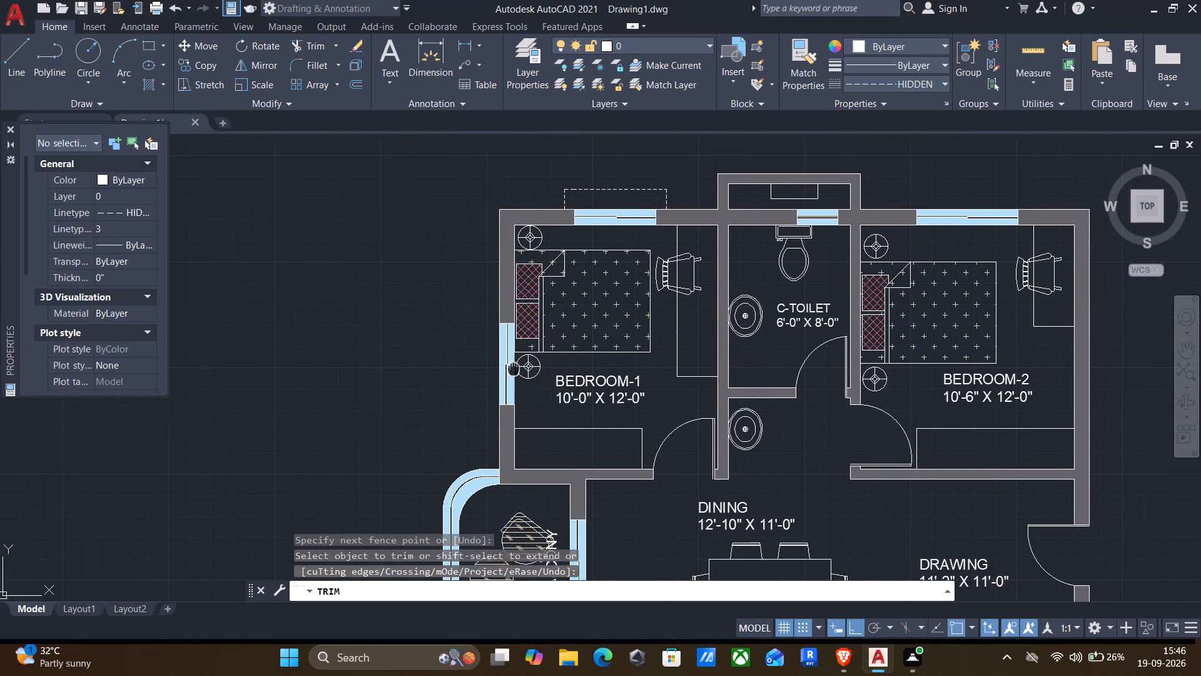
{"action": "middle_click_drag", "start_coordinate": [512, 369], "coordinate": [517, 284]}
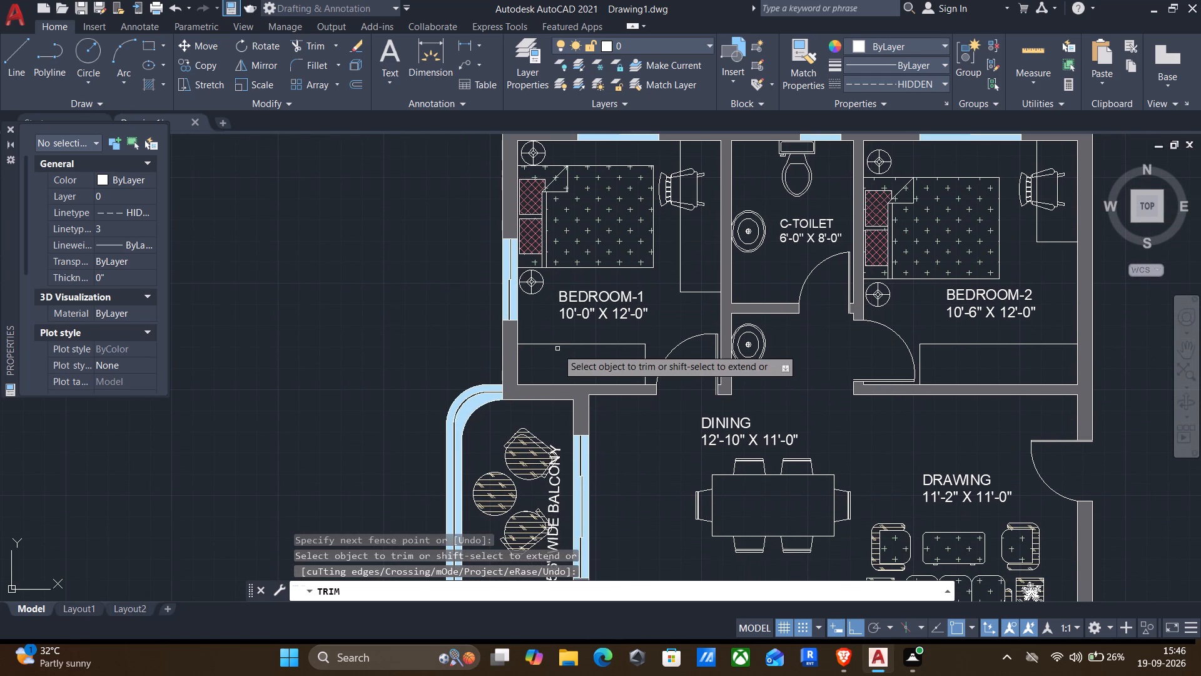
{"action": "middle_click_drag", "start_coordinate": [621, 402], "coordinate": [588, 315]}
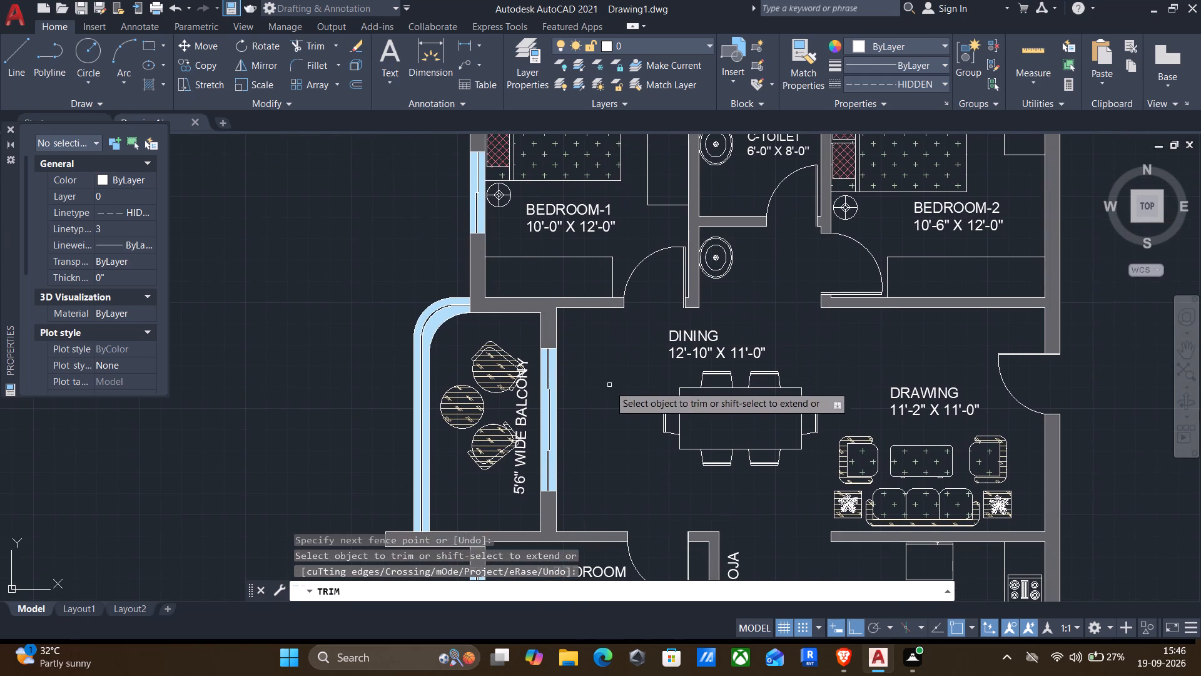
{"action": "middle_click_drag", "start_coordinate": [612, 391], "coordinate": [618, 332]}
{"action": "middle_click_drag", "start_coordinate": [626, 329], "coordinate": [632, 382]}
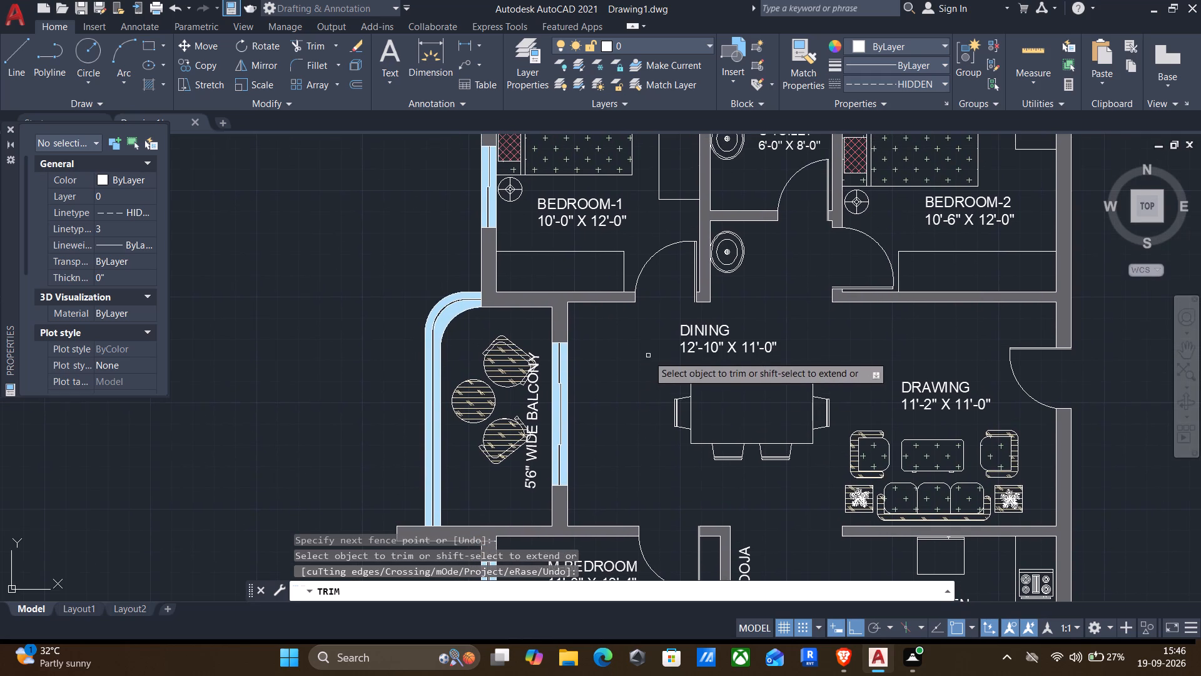
Start a dashed outline at Bedroom-2's top window: from its outer left corner, run 6" left along the wall and 1' up.
{"action": "middle_click_drag", "start_coordinate": [637, 377], "coordinate": [677, 384]}
{"action": "middle_click_drag", "start_coordinate": [682, 406], "coordinate": [643, 391]}
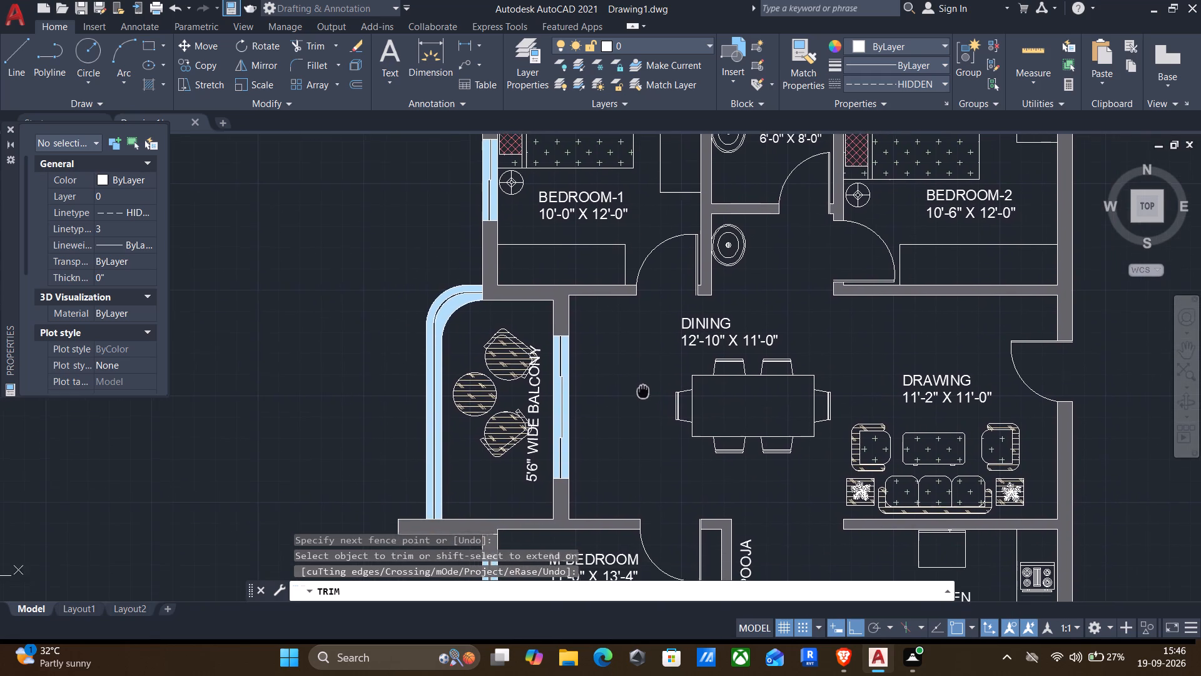
{"action": "middle_click_drag", "start_coordinate": [643, 391], "coordinate": [643, 391]}
{"action": "scroll", "coordinate": [643, 387], "scroll_direction": "down", "scroll_amount": 1}
{"action": "middle_click_drag", "start_coordinate": [643, 384], "coordinate": [646, 428]}
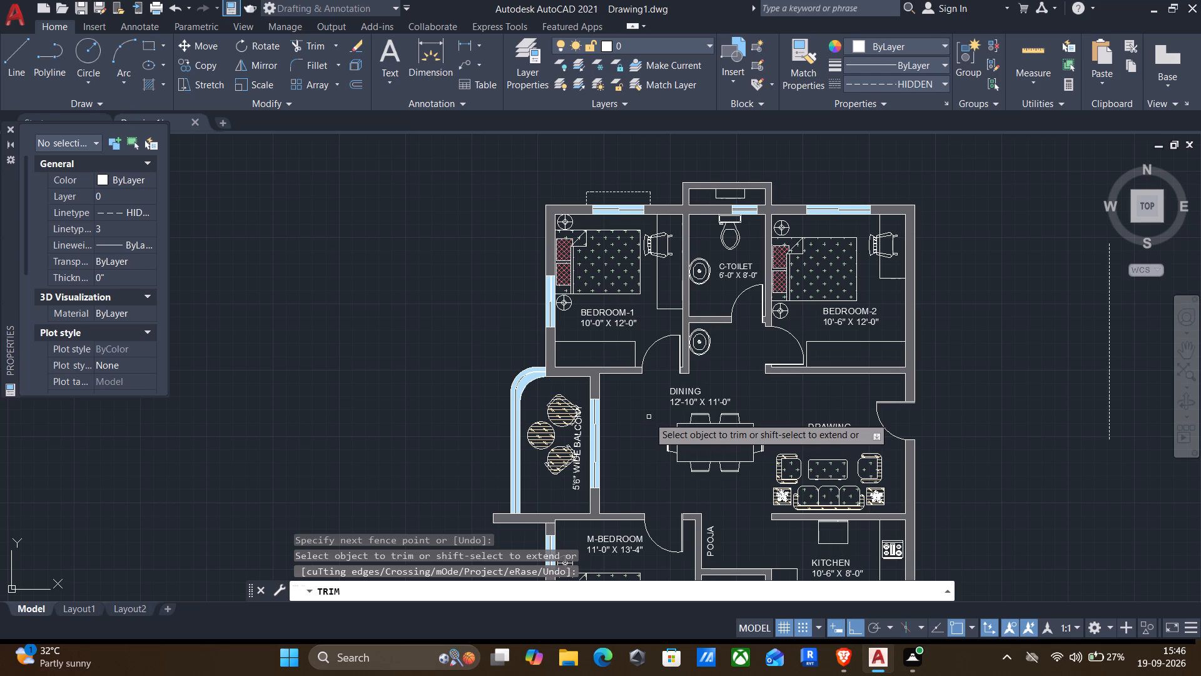
{"action": "middle_click_drag", "start_coordinate": [651, 419], "coordinate": [646, 421]}
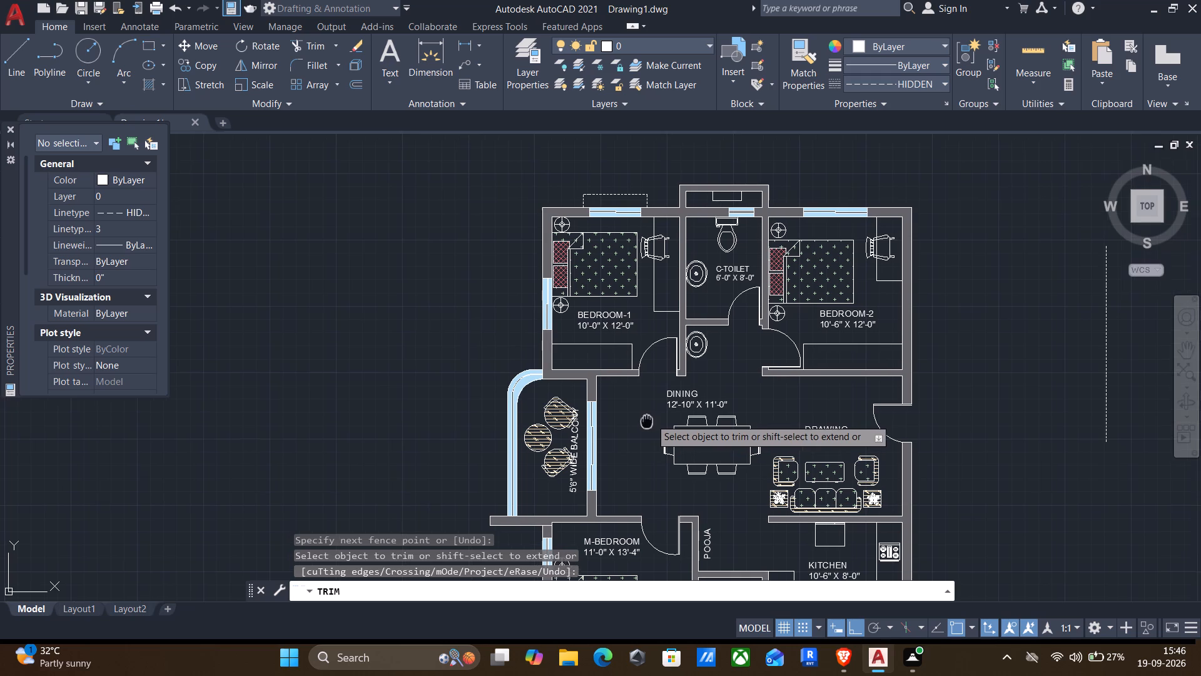
{"action": "middle_click_drag", "start_coordinate": [646, 421], "coordinate": [642, 389]}
{"action": "key", "text": "Return"}
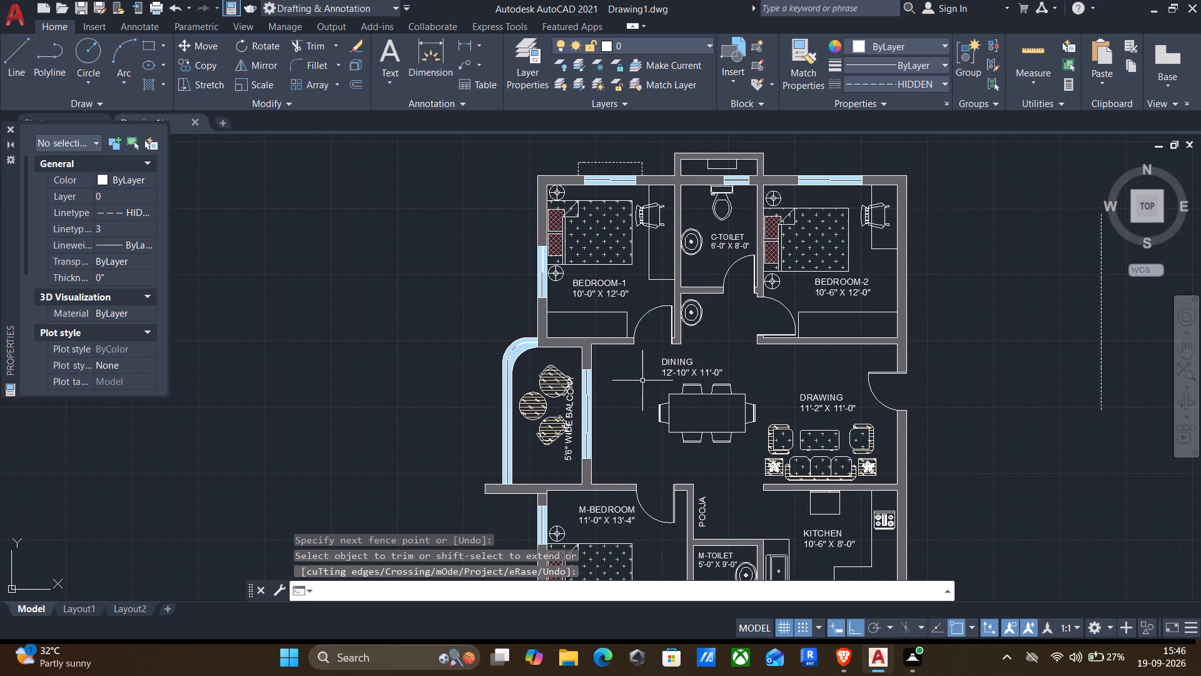
{"action": "key", "text": "l"}
{"action": "key", "text": "Return"}
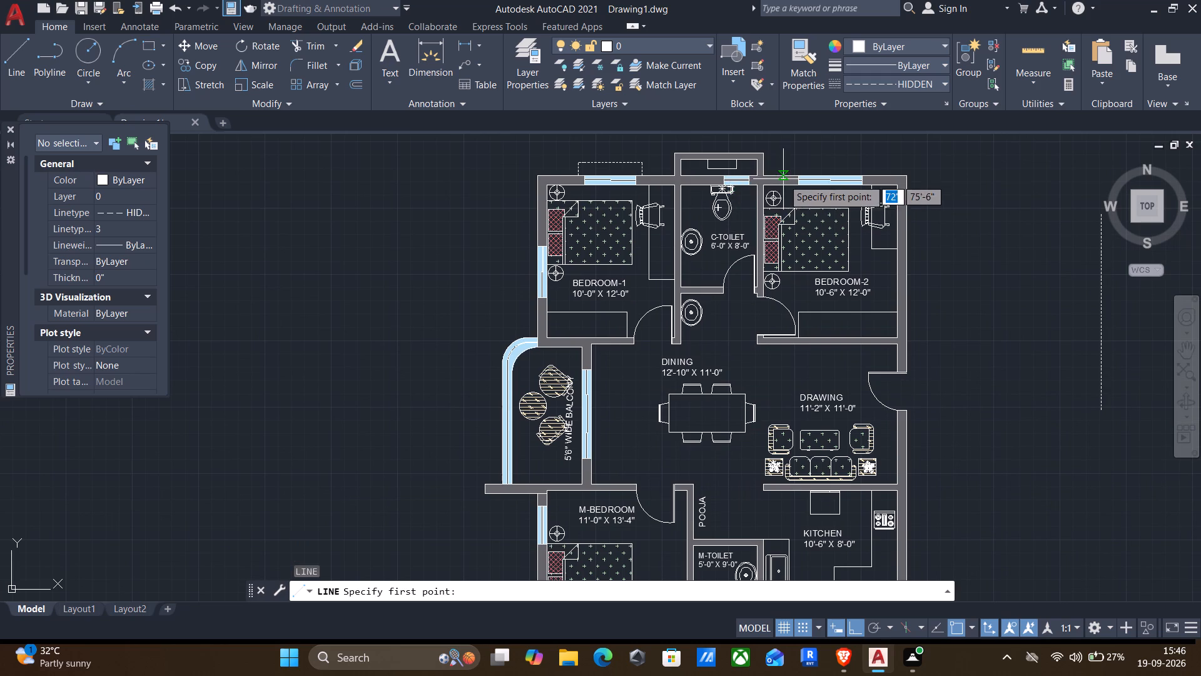
{"action": "middle_click_drag", "start_coordinate": [780, 190], "coordinate": [742, 285]}
{"action": "scroll", "coordinate": [742, 286], "scroll_direction": "up", "scroll_amount": 3}
{"action": "left_click", "coordinate": [775, 262]}
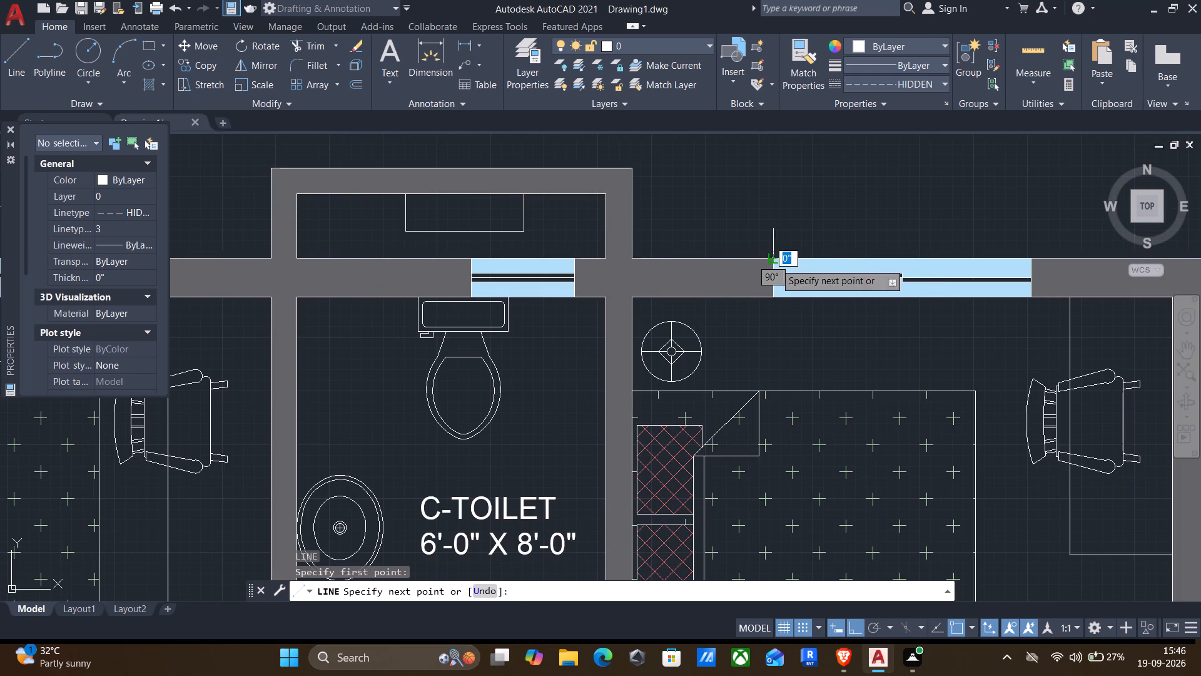
{"action": "key", "text": "6"}
{"action": "key", "text": "shift+quotedbl"}
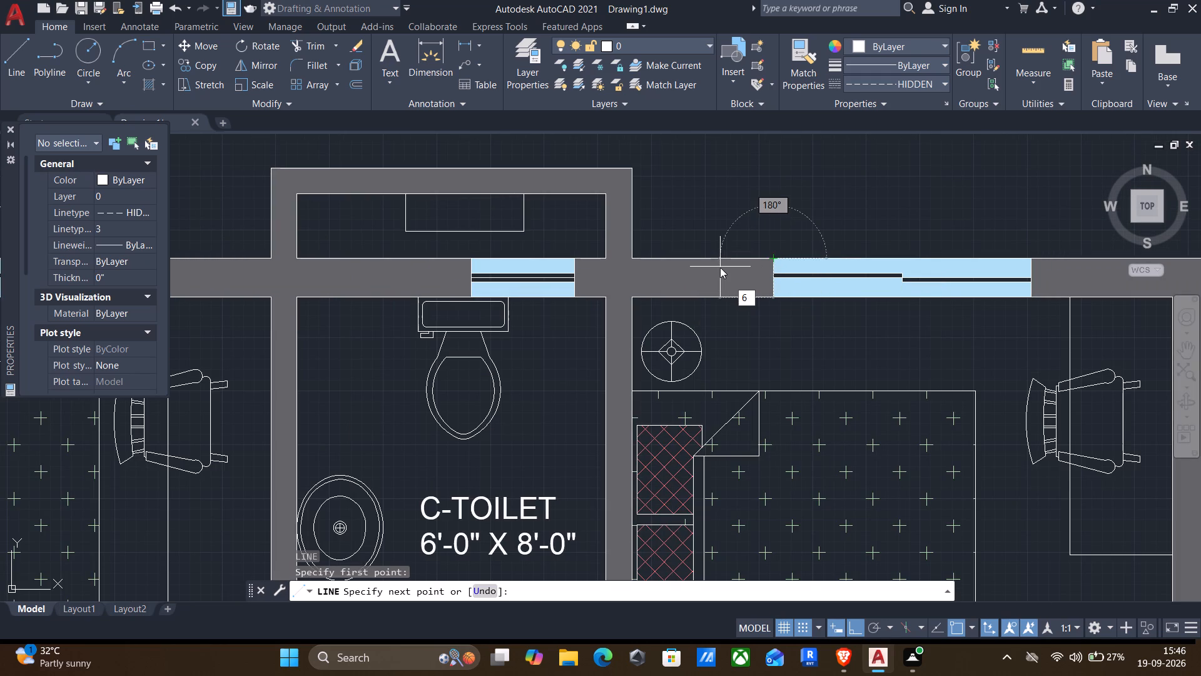
{"action": "key", "text": "Return"}
{"action": "type", "text": "1'"}
{"action": "key", "text": "Return"}
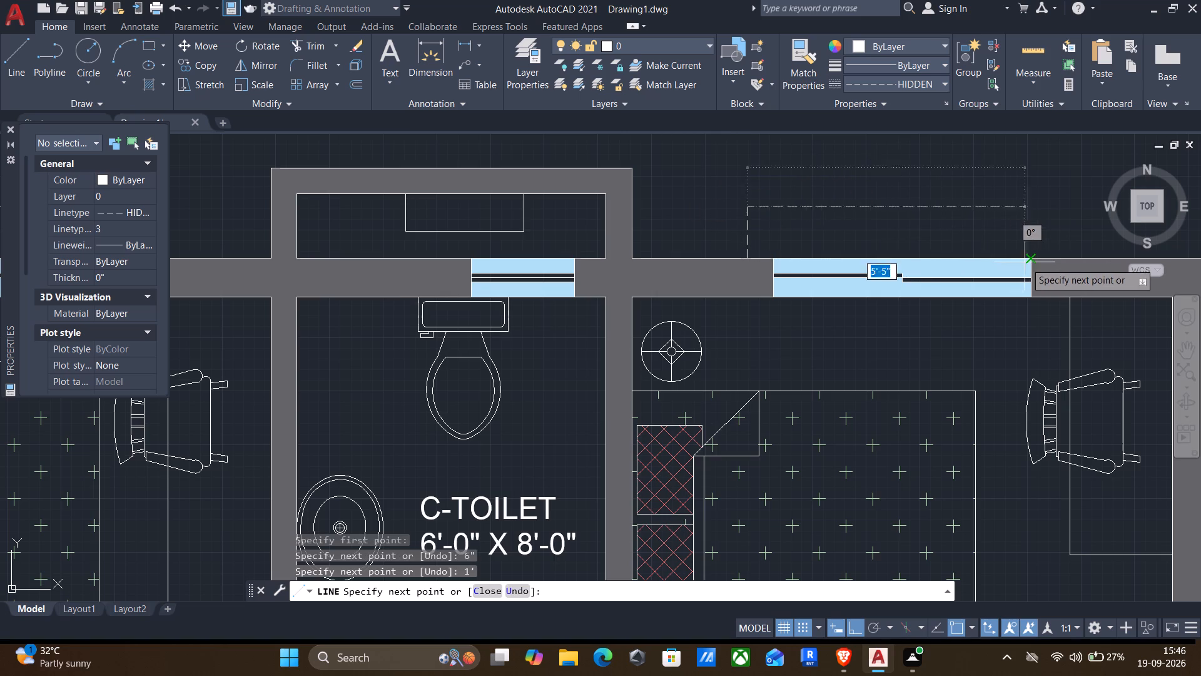
Continue Bedroom-2's dashed outline across to the window's right edge, extend it 6" beyond, and drop it to the wall.
{"action": "left_click_drag", "start_coordinate": [1032, 212], "coordinate": [1032, 220]}
{"action": "key", "text": "6"}
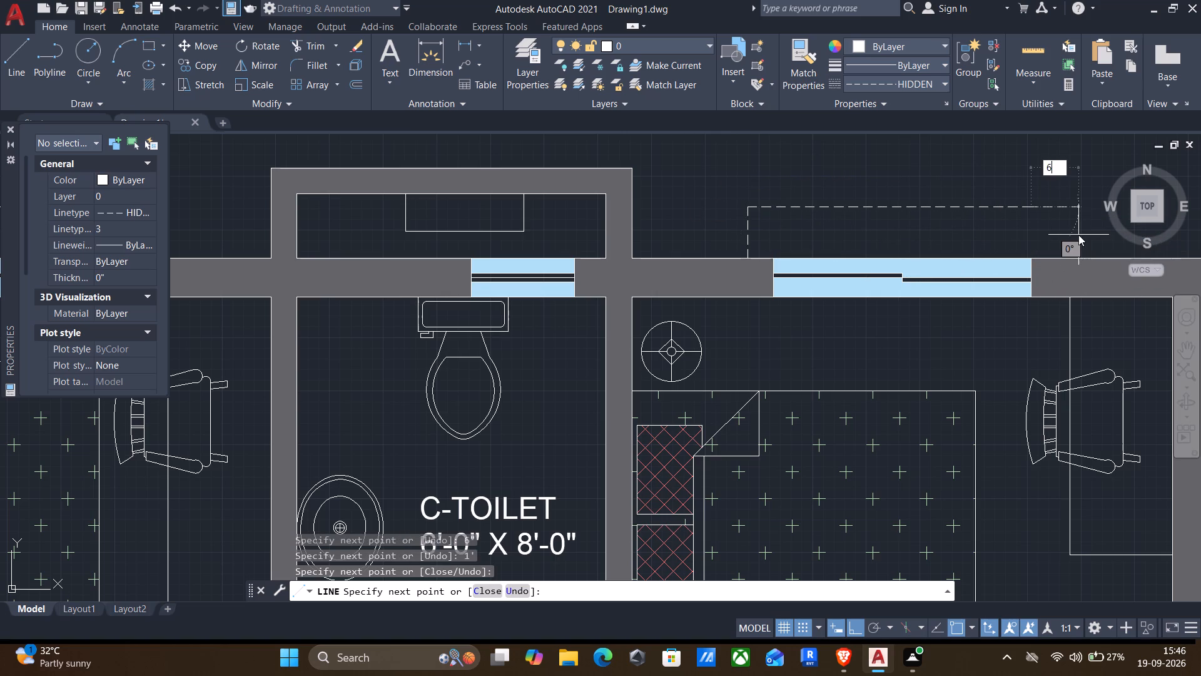
{"action": "key", "text": "shift+quotedbl"}
{"action": "key", "text": "Return"}
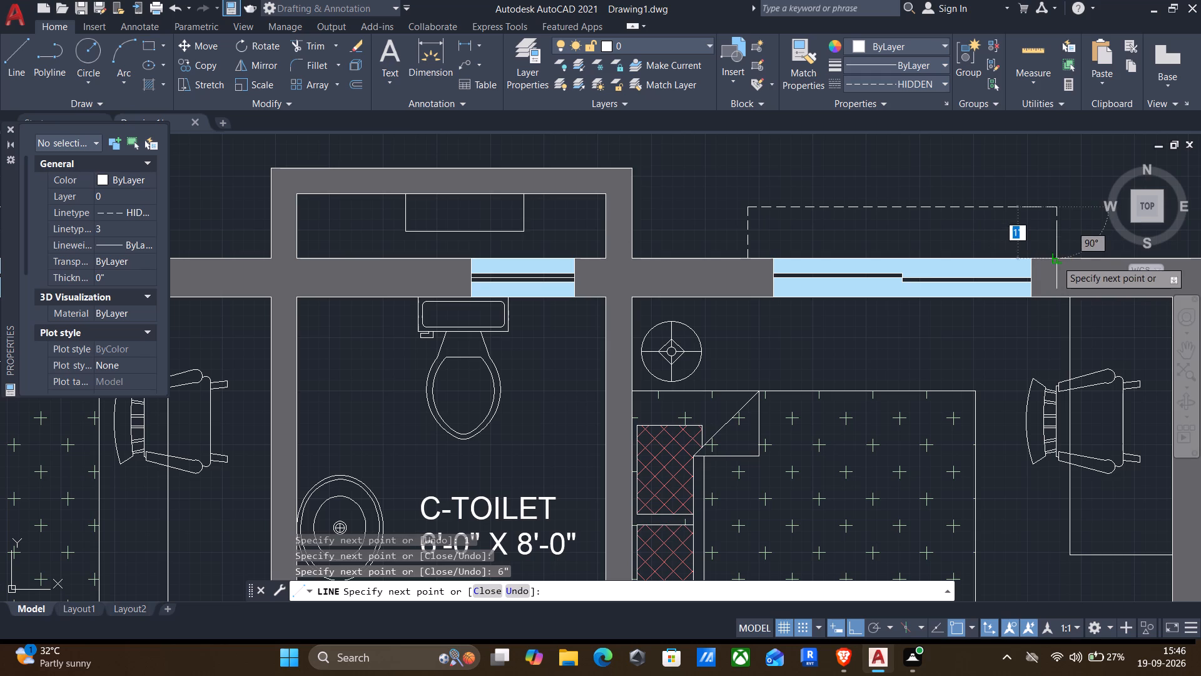
{"action": "left_click", "coordinate": [1057, 260]}
{"action": "key", "text": "Return"}
Start a dashed outline at Bedroom-1's left-wall window: from its outer upper corner, run 6" up the wall and 1' outward.
{"action": "scroll", "coordinate": [1022, 300], "scroll_direction": "down", "scroll_amount": 1}
{"action": "middle_click_drag", "start_coordinate": [1001, 357], "coordinate": [955, 281]}
{"action": "scroll", "coordinate": [953, 298], "scroll_direction": "down", "scroll_amount": 2}
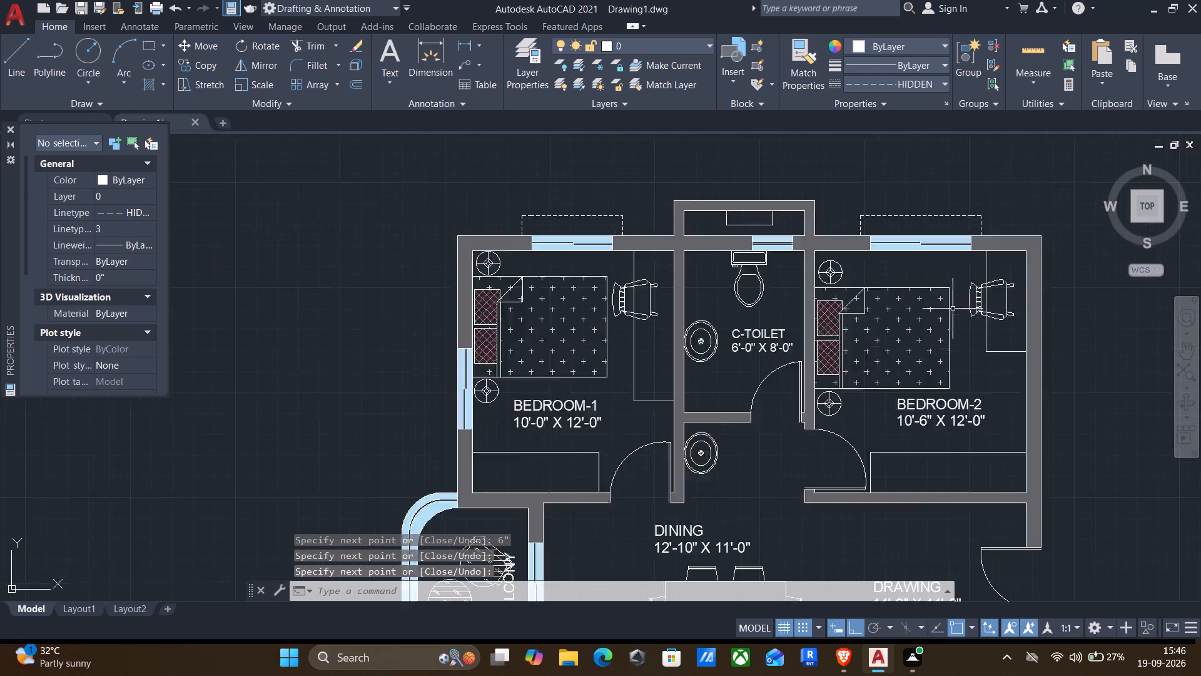
{"action": "middle_click_drag", "start_coordinate": [950, 397], "coordinate": [923, 274]}
{"action": "middle_click_drag", "start_coordinate": [859, 270], "coordinate": [919, 245]}
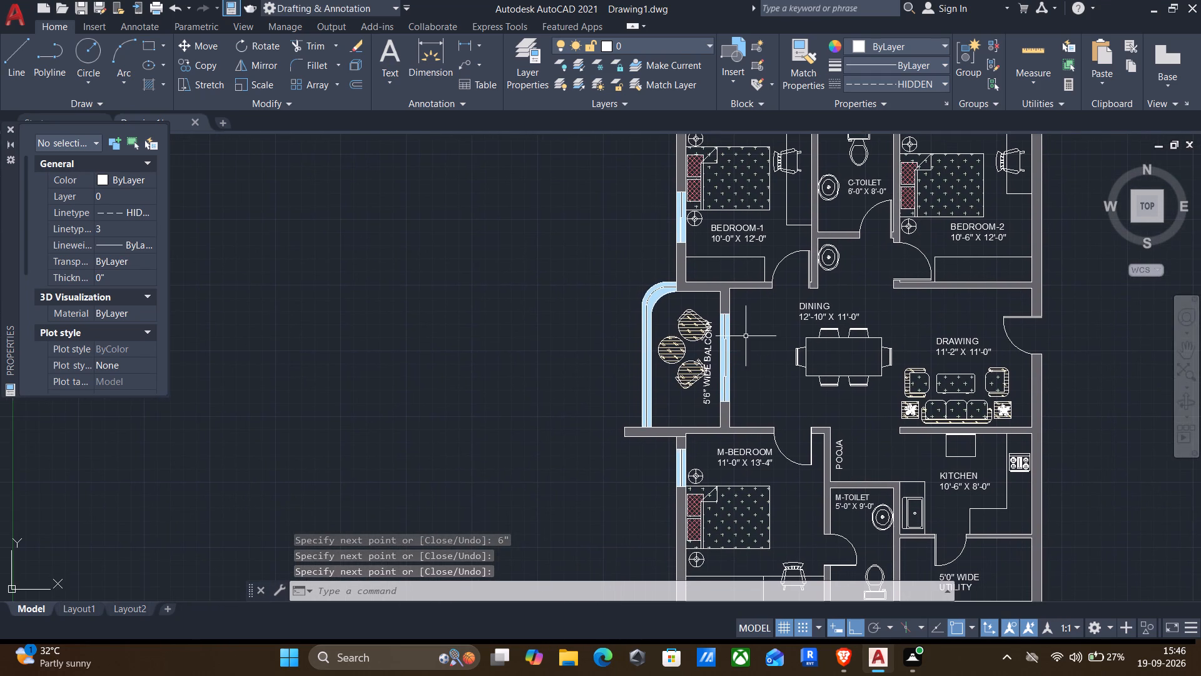
{"action": "middle_click_drag", "start_coordinate": [656, 277], "coordinate": [707, 351]}
{"action": "scroll", "coordinate": [731, 280], "scroll_direction": "up", "scroll_amount": 2}
{"action": "middle_click_drag", "start_coordinate": [717, 267], "coordinate": [747, 339]}
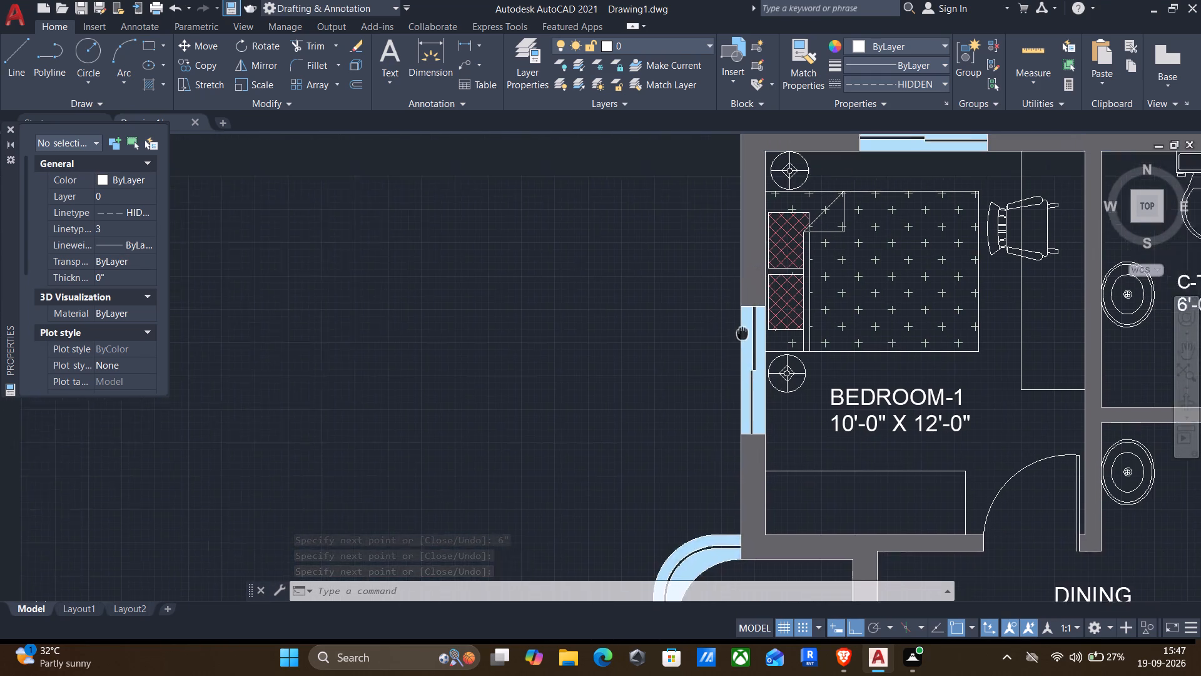
{"action": "middle_click_drag", "start_coordinate": [747, 339], "coordinate": [757, 351]}
{"action": "scroll", "coordinate": [752, 340], "scroll_direction": "up", "scroll_amount": 2}
{"action": "key", "text": "Return"}
{"action": "left_click", "coordinate": [761, 305]}
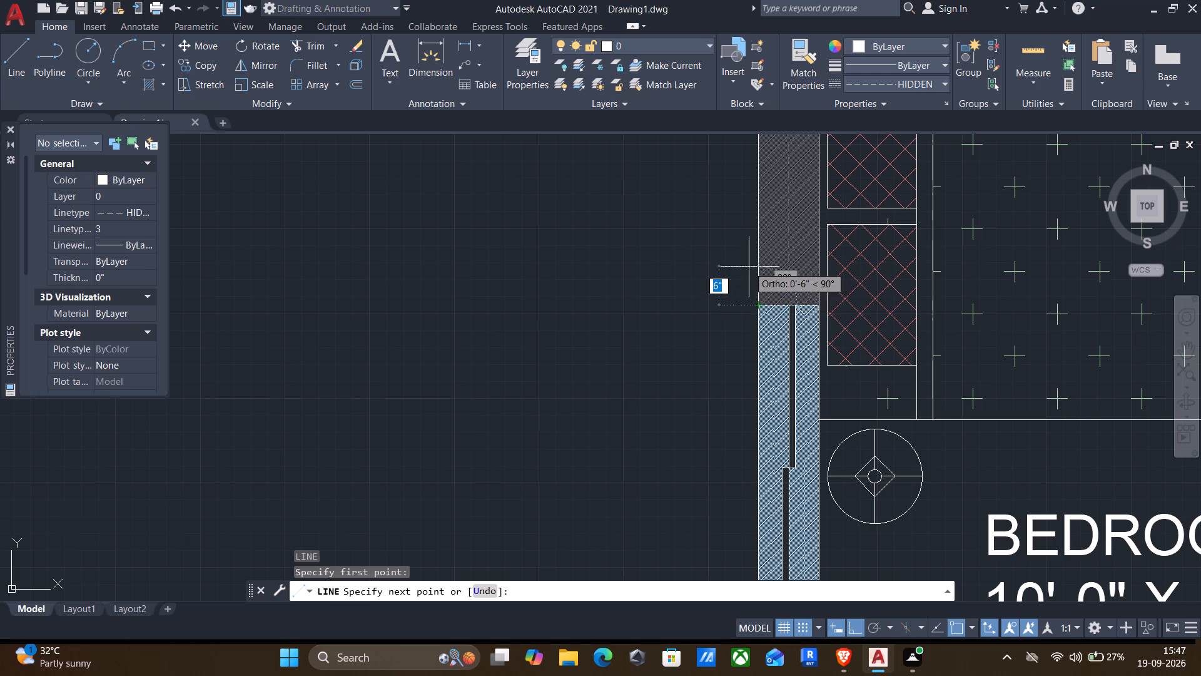
{"action": "key", "text": "6"}
{"action": "key", "text": "shift+quotedbl"}
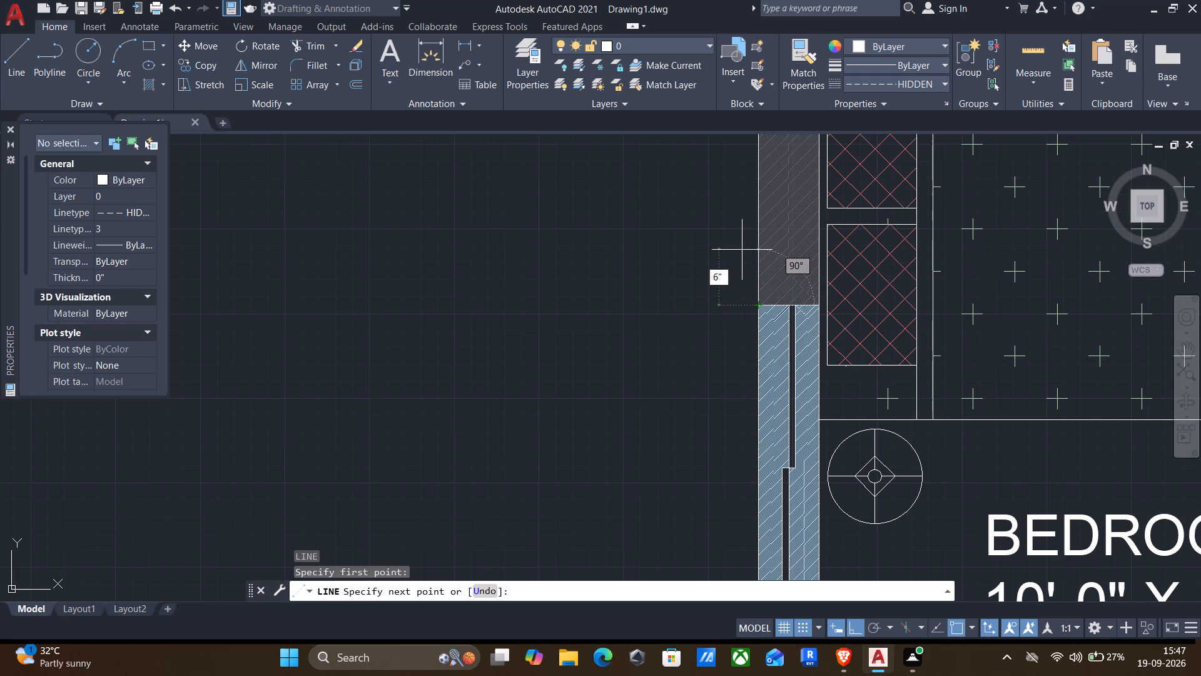
{"action": "key", "text": "Return"}
{"action": "type", "text": "1'"}
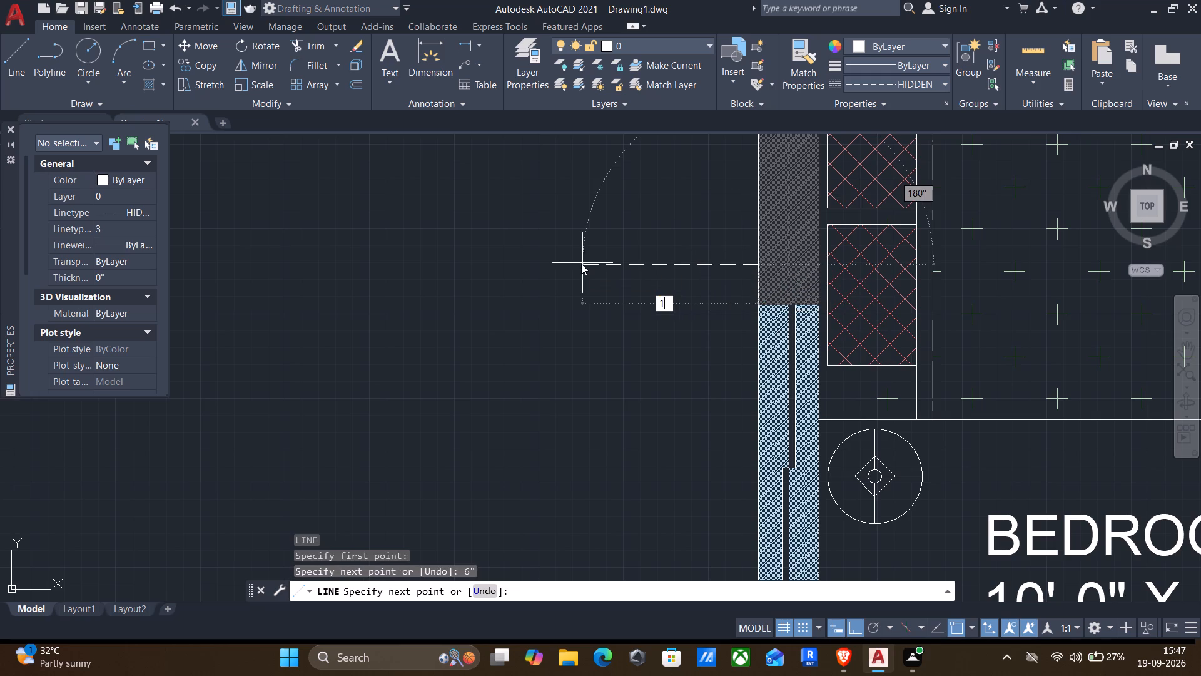
{"action": "key", "text": "Return"}
Continue this dashed outline down to the window's lower edge, extend it 6" beyond, and close it back to the wall.
{"action": "scroll", "coordinate": [584, 290], "scroll_direction": "down", "scroll_amount": 2}
{"action": "middle_click_drag", "start_coordinate": [606, 370], "coordinate": [641, 288]}
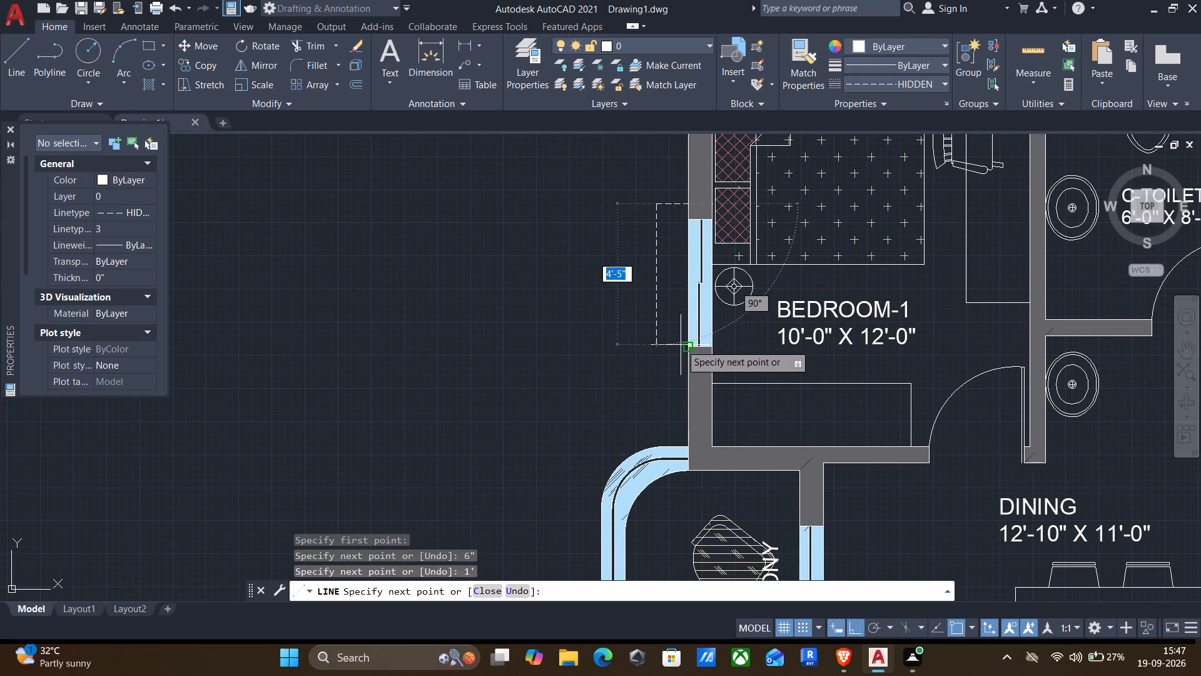
{"action": "left_click", "coordinate": [654, 347]}
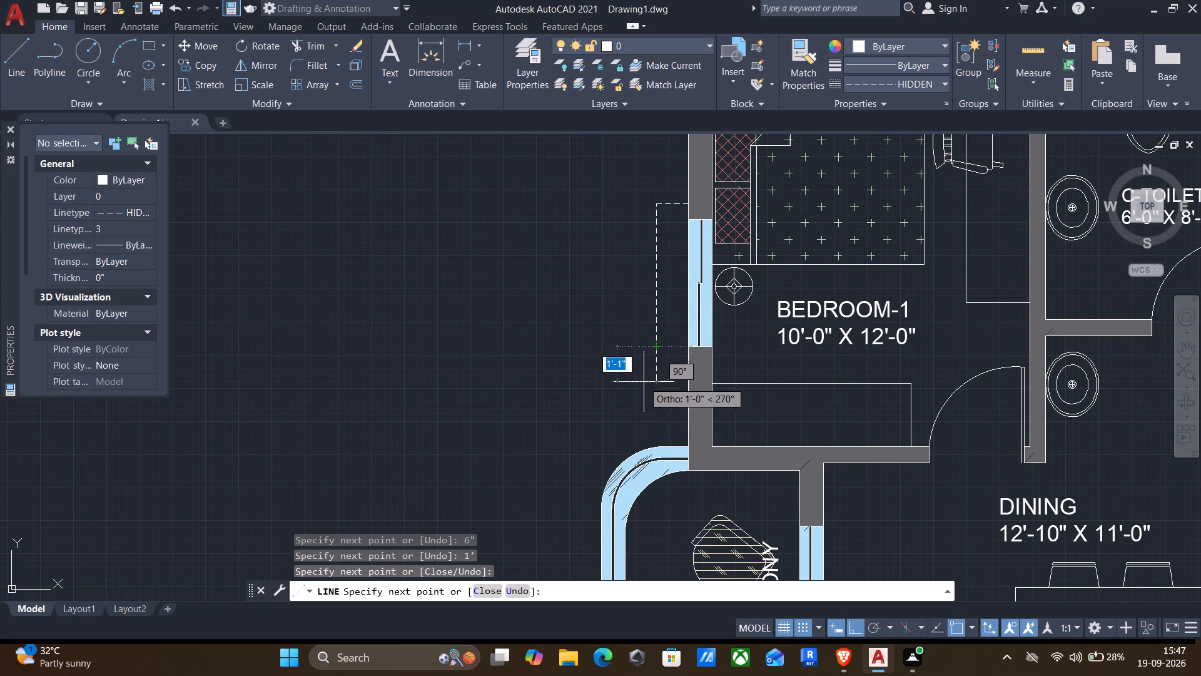
{"action": "key", "text": "6"}
{"action": "key", "text": "shift+quotedbl"}
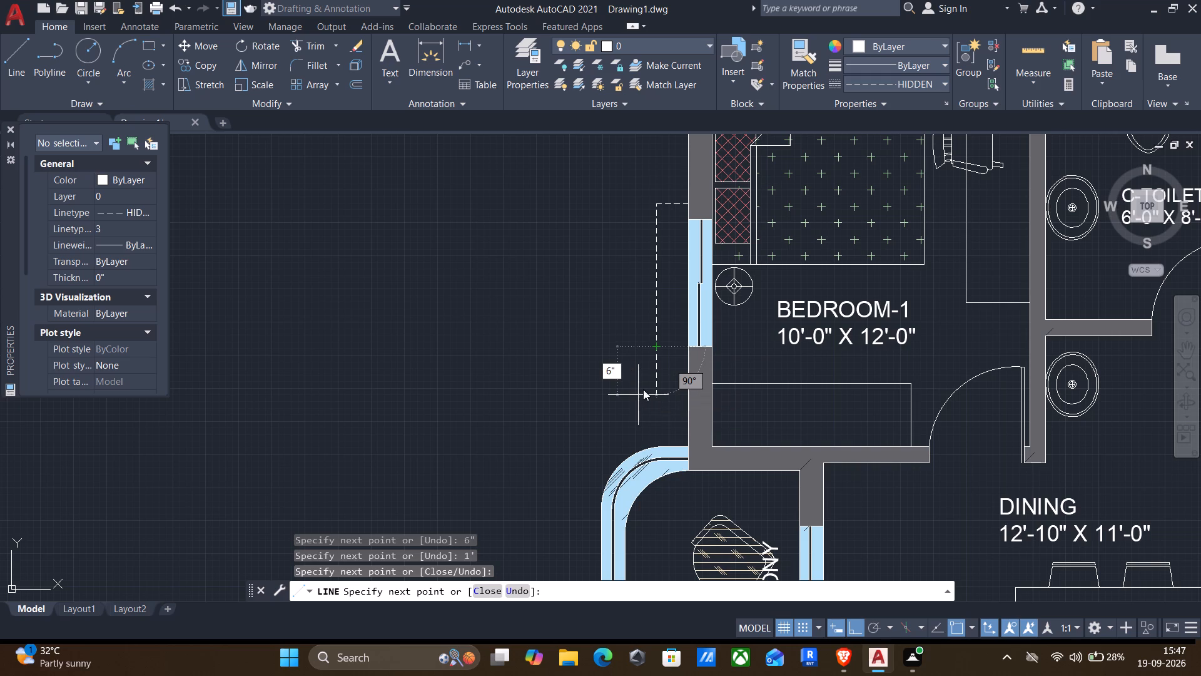
{"action": "key", "text": "Return"}
{"action": "left_click", "coordinate": [687, 369]}
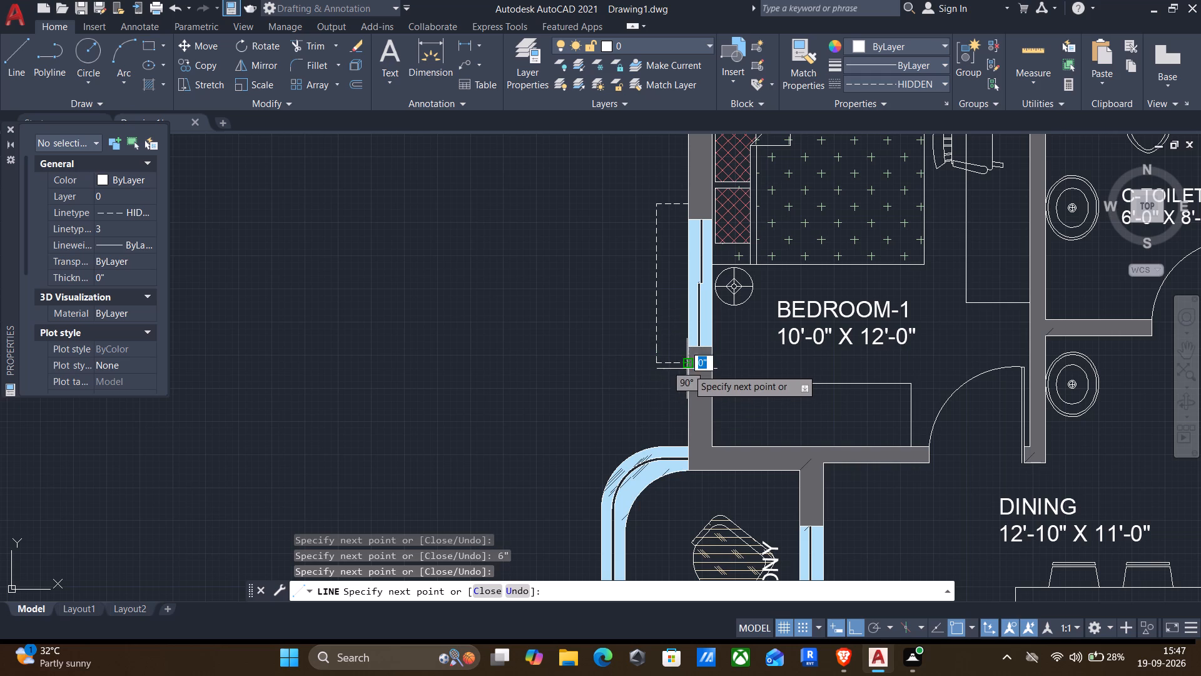
{"action": "key", "text": "Return"}
Start a dashed outline at M-Bedroom's left-wall window: from its outer upper corner, run 6" up the wall and 1' outward.
{"action": "scroll", "coordinate": [686, 372], "scroll_direction": "down", "scroll_amount": 3}
{"action": "middle_click_drag", "start_coordinate": [773, 392], "coordinate": [666, 320]}
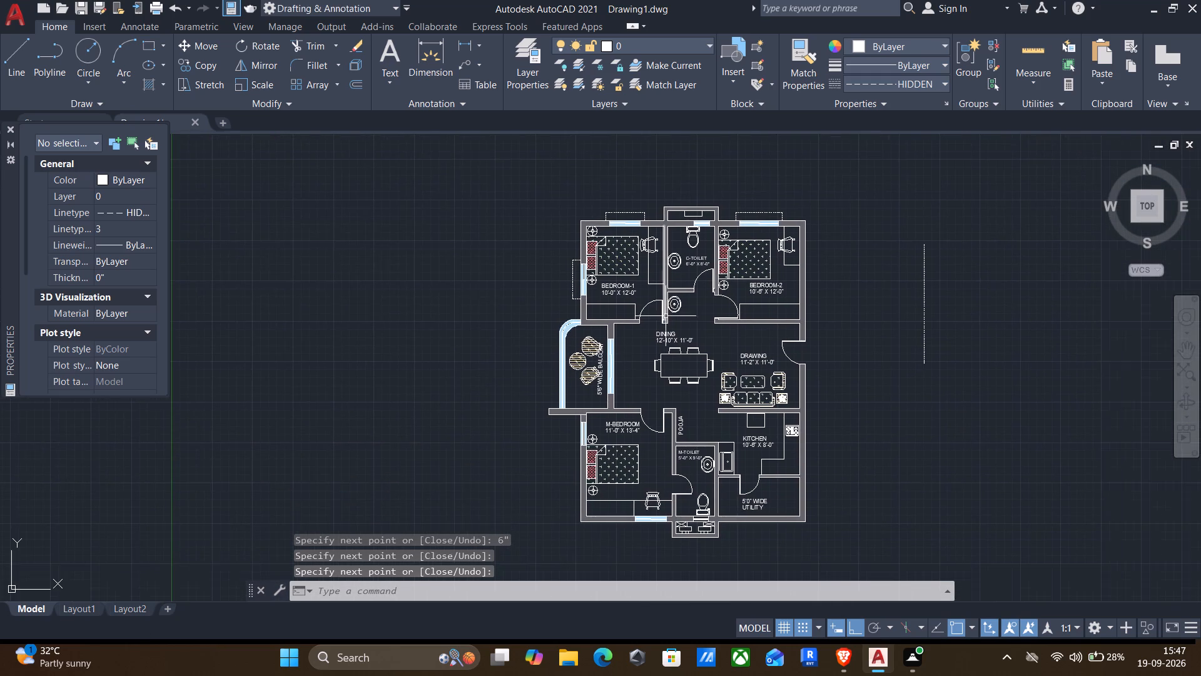
{"action": "middle_click_drag", "start_coordinate": [672, 416], "coordinate": [703, 366]}
{"action": "scroll", "coordinate": [612, 415], "scroll_direction": "up", "scroll_amount": 2}
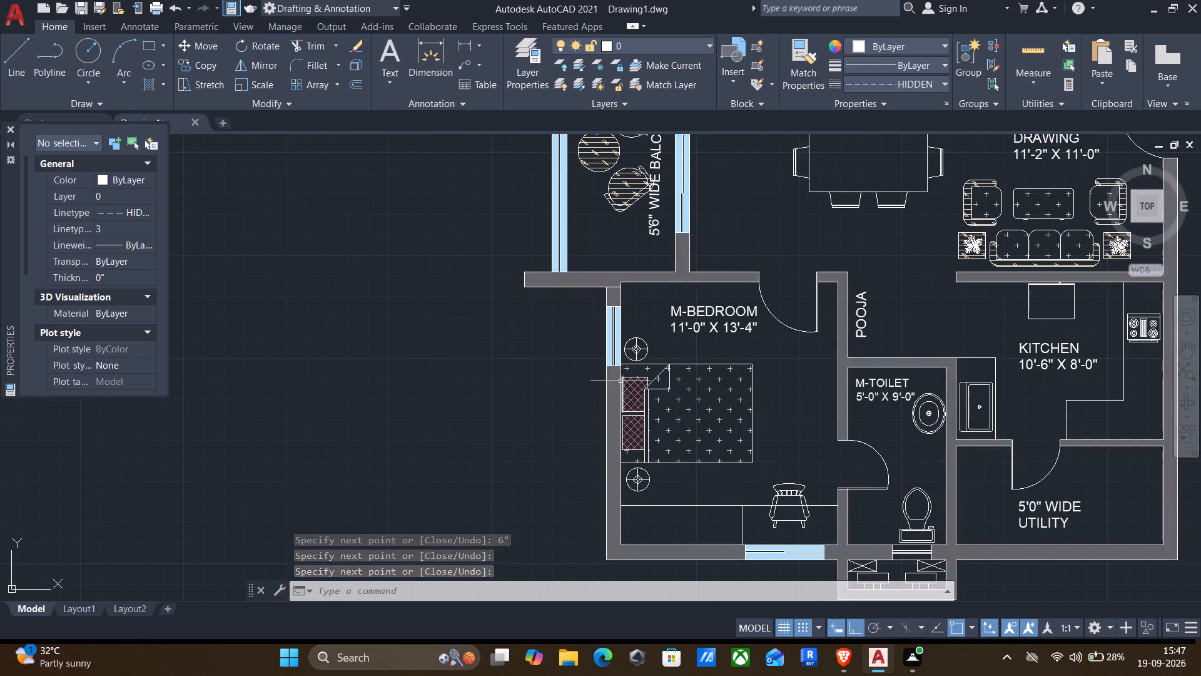
{"action": "middle_click_drag", "start_coordinate": [617, 384], "coordinate": [696, 416]}
{"action": "scroll", "coordinate": [691, 360], "scroll_direction": "up", "scroll_amount": 2}
{"action": "middle_click_drag", "start_coordinate": [681, 354], "coordinate": [737, 433]}
{"action": "key", "text": "Return"}
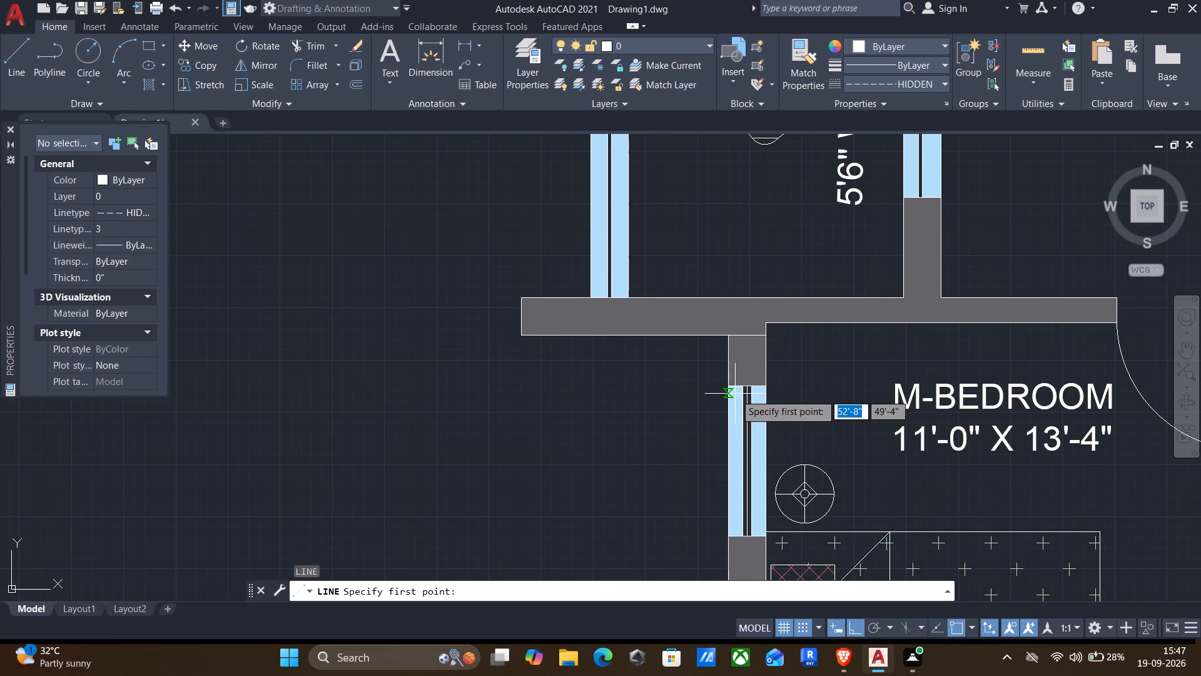
{"action": "left_click", "coordinate": [726, 385]}
{"action": "key", "text": "6"}
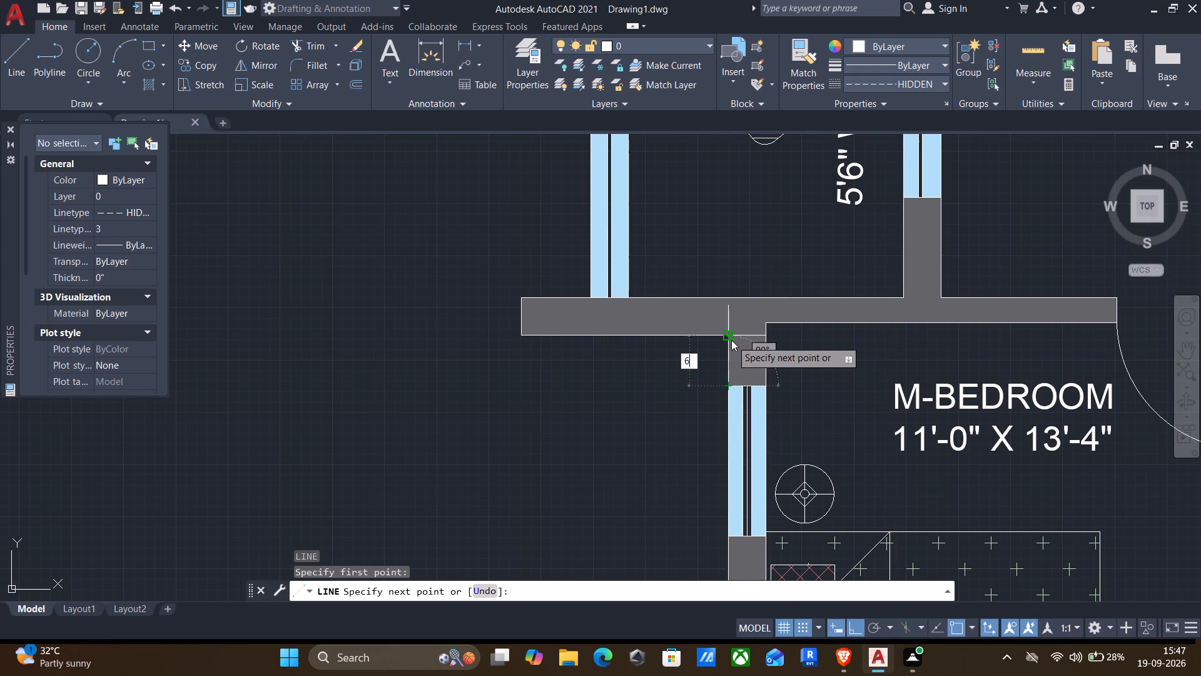
{"action": "key", "text": "shift+quotedbl"}
{"action": "key", "text": "Return"}
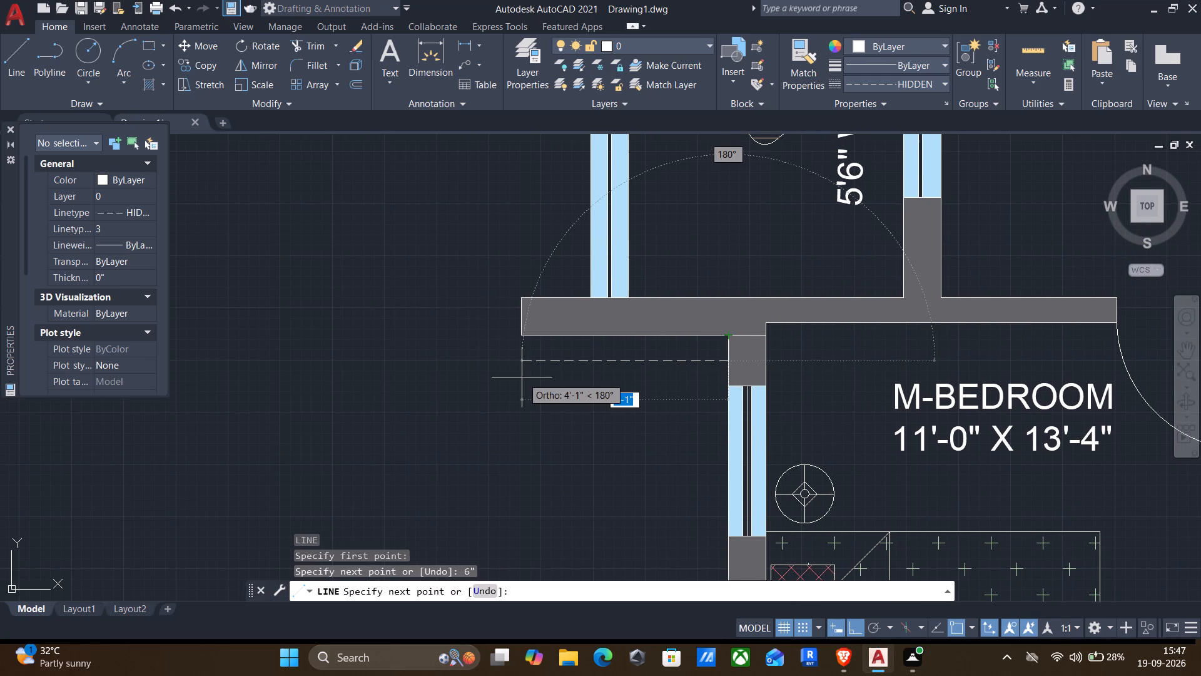
{"action": "type", "text": "1'"}
{"action": "key", "text": "Return"}
Continue M-Bedroom's dashed outline down to the window's lower edge, extend it 6" beyond, and close it back to the wall.
{"action": "scroll", "coordinate": [568, 445], "scroll_direction": "down", "scroll_amount": 2}
{"action": "middle_click_drag", "start_coordinate": [600, 469], "coordinate": [606, 457]}
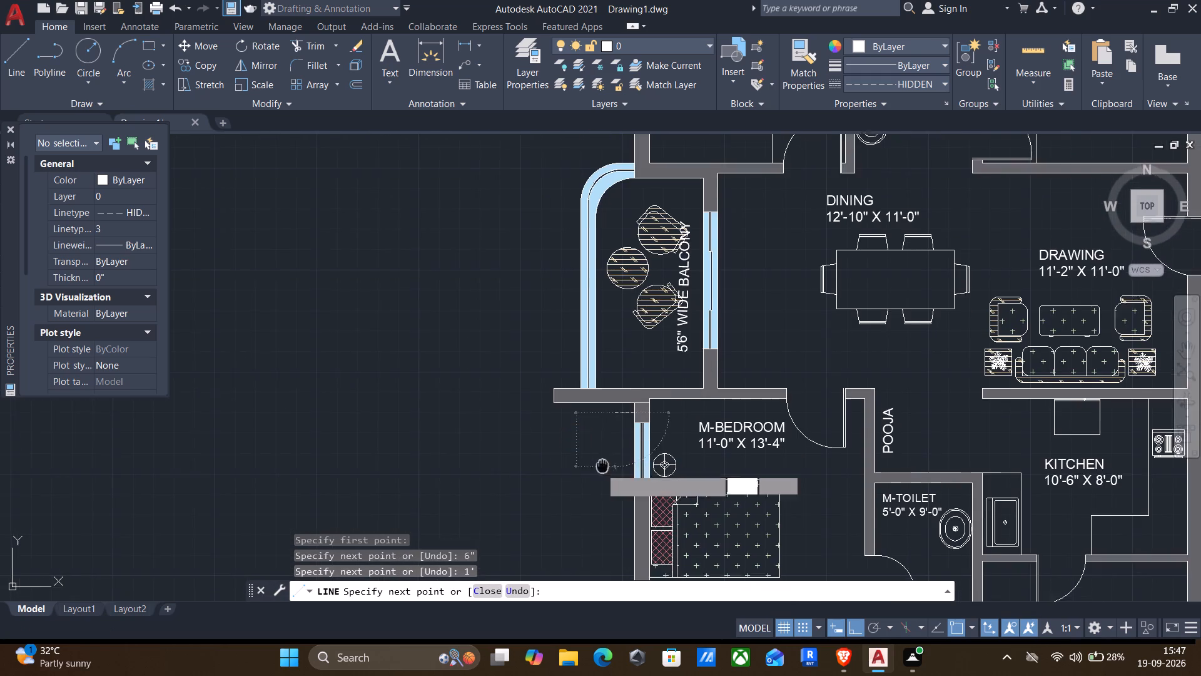
{"action": "middle_click_drag", "start_coordinate": [606, 457], "coordinate": [636, 405]}
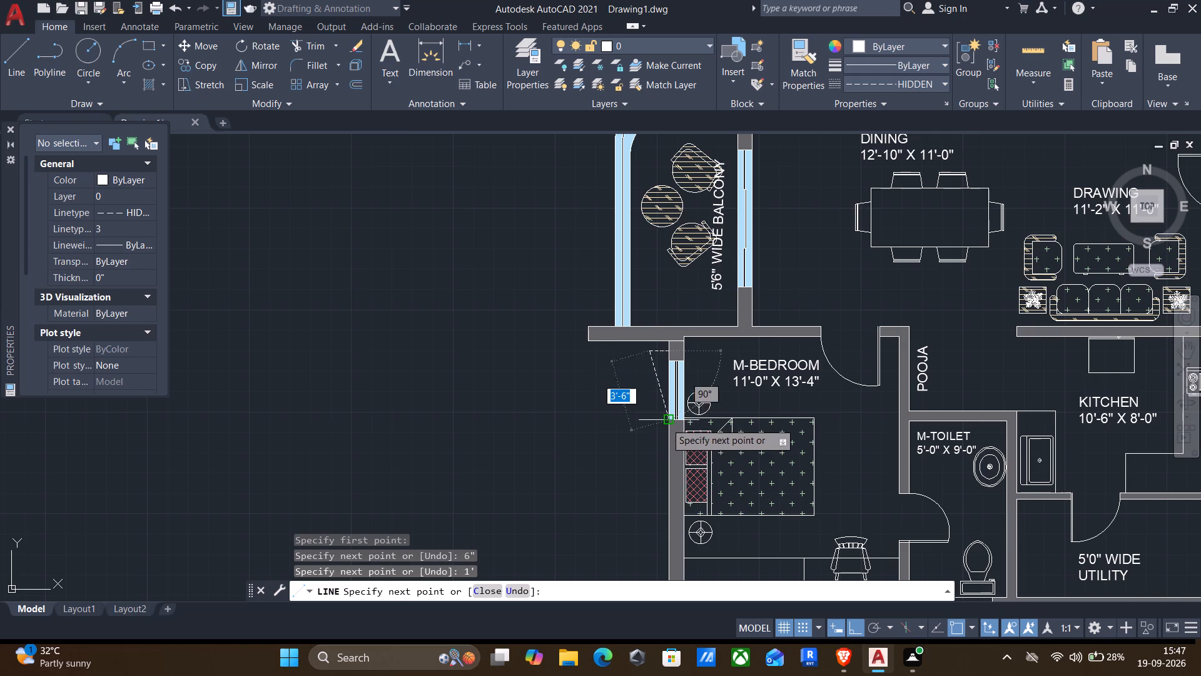
{"action": "left_click", "coordinate": [649, 420]}
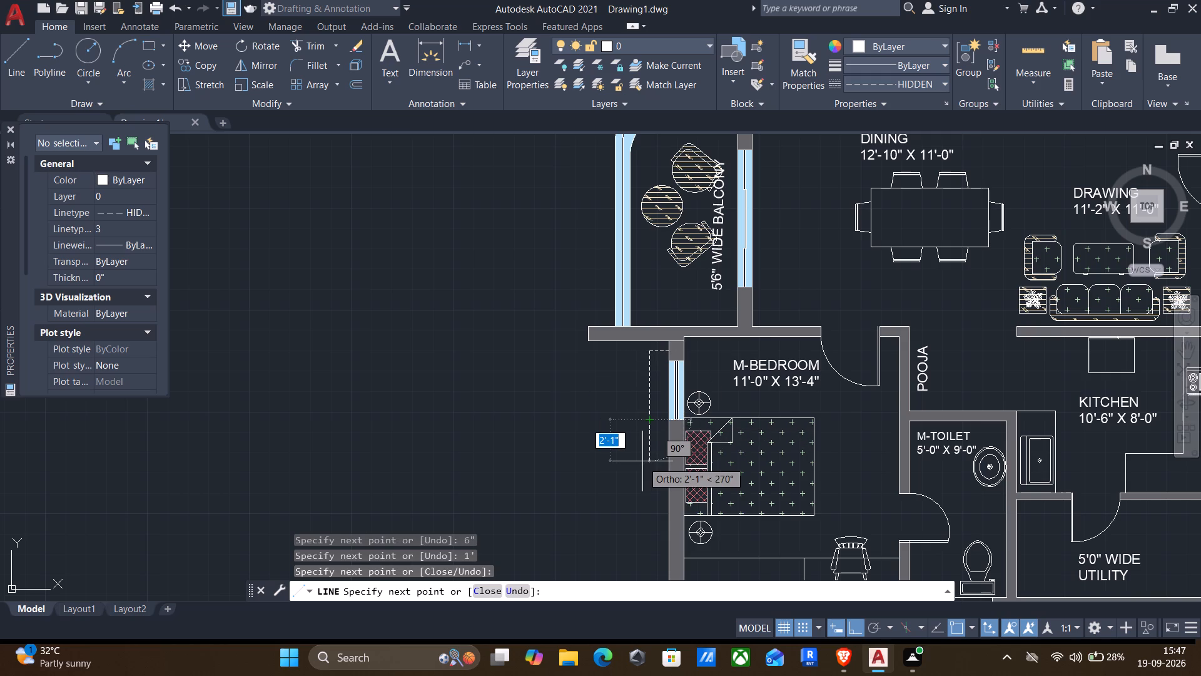
{"action": "key", "text": "6"}
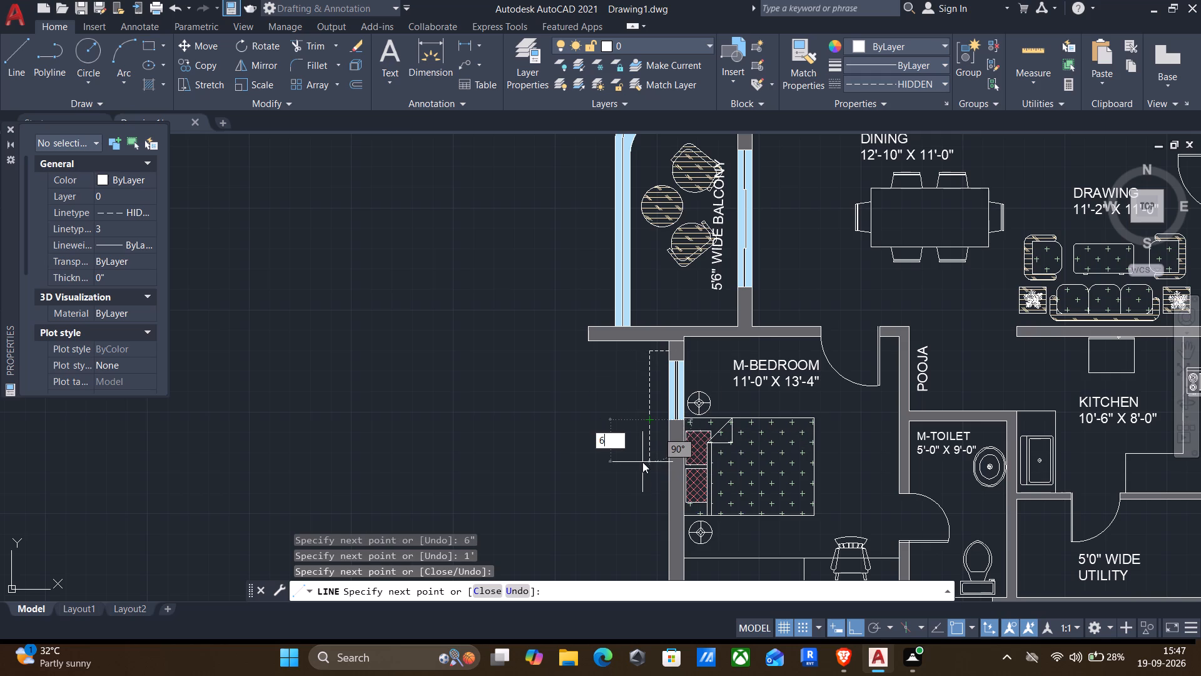
{"action": "key", "text": "shift+quotedbl"}
{"action": "key", "text": "Return"}
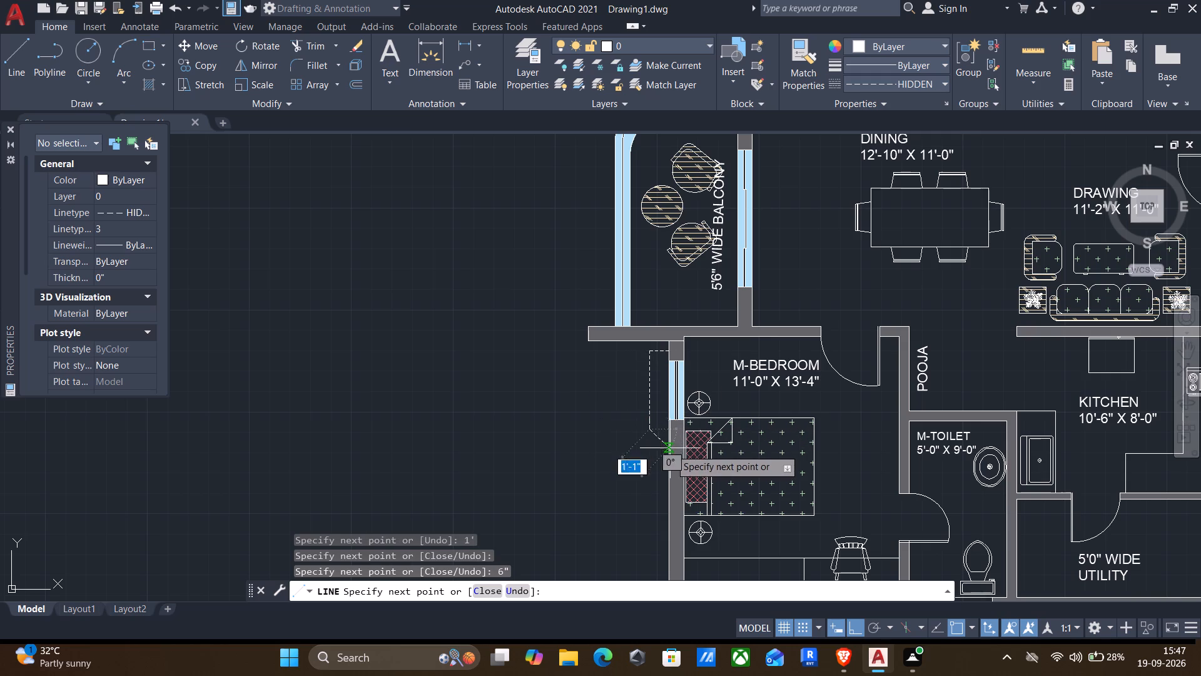
{"action": "scroll", "coordinate": [671, 448], "scroll_direction": "up", "scroll_amount": 2}
{"action": "left_click", "coordinate": [662, 406]}
{"action": "key", "text": "Return"}
Start a dashed outline at M-Bedroom's bottom window: from its outer left corner, run 6" left along the wall and 1' down.
{"action": "scroll", "coordinate": [663, 414], "scroll_direction": "down", "scroll_amount": 3}
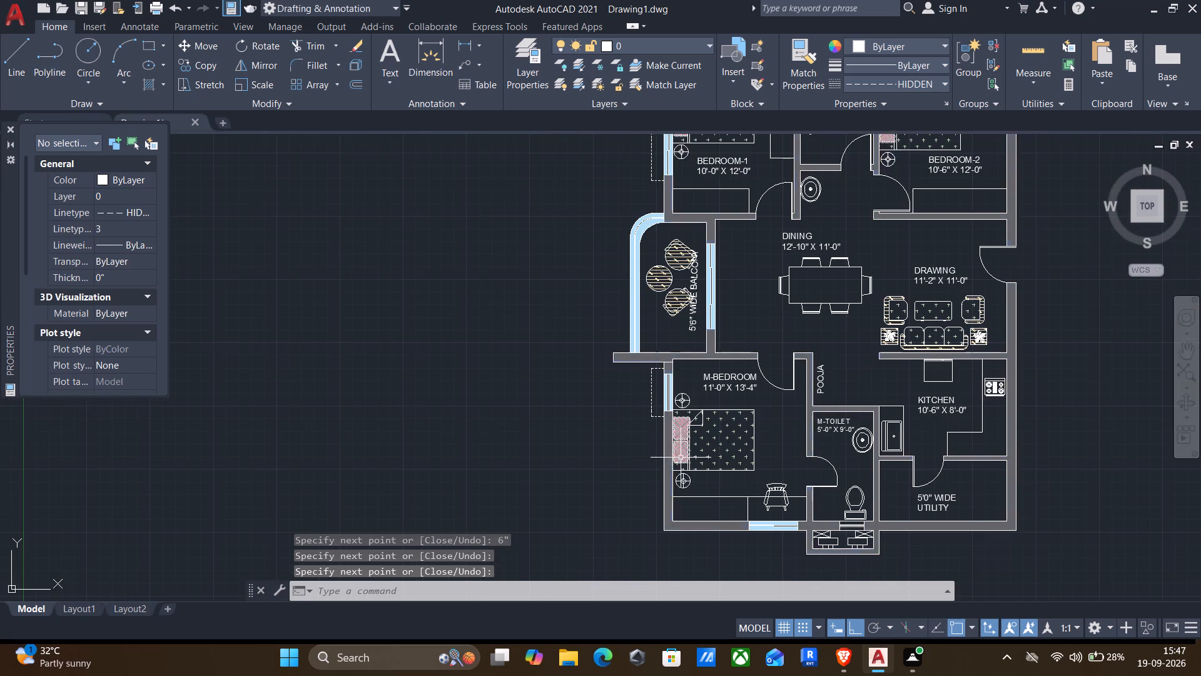
{"action": "middle_click_drag", "start_coordinate": [679, 466], "coordinate": [699, 386]}
{"action": "scroll", "coordinate": [741, 464], "scroll_direction": "up", "scroll_amount": 2}
{"action": "key", "text": "Return"}
{"action": "scroll", "coordinate": [791, 448], "scroll_direction": "up", "scroll_amount": 3}
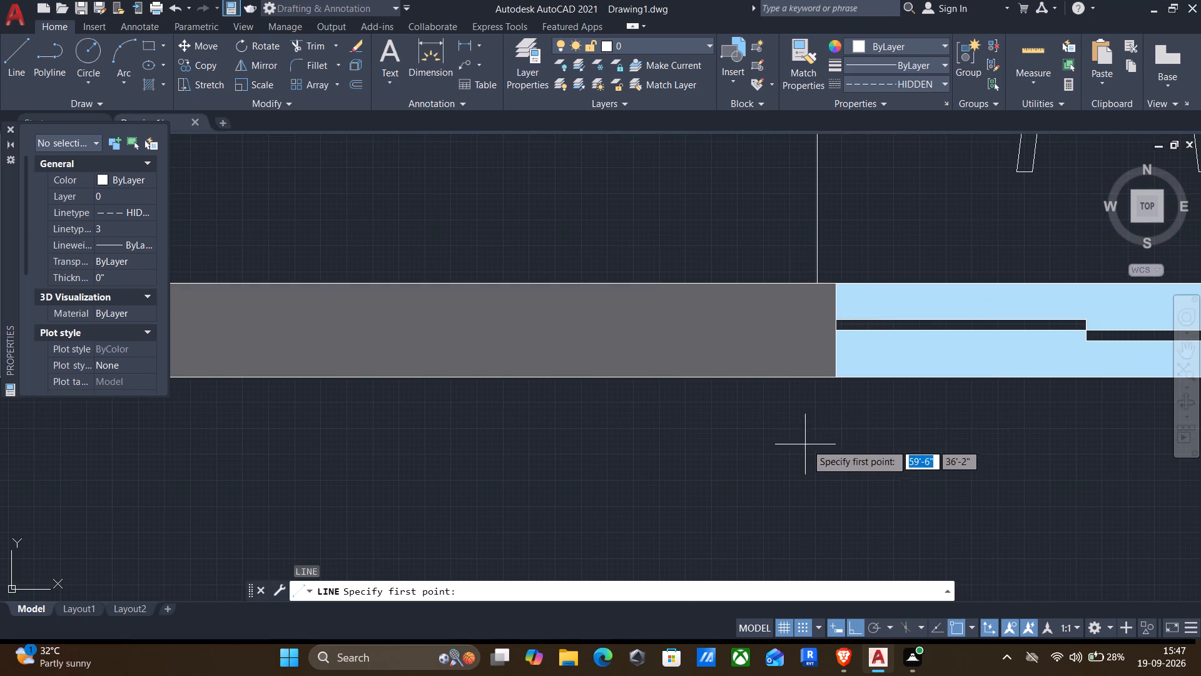
{"action": "left_click", "coordinate": [838, 381]}
{"action": "key", "text": "6"}
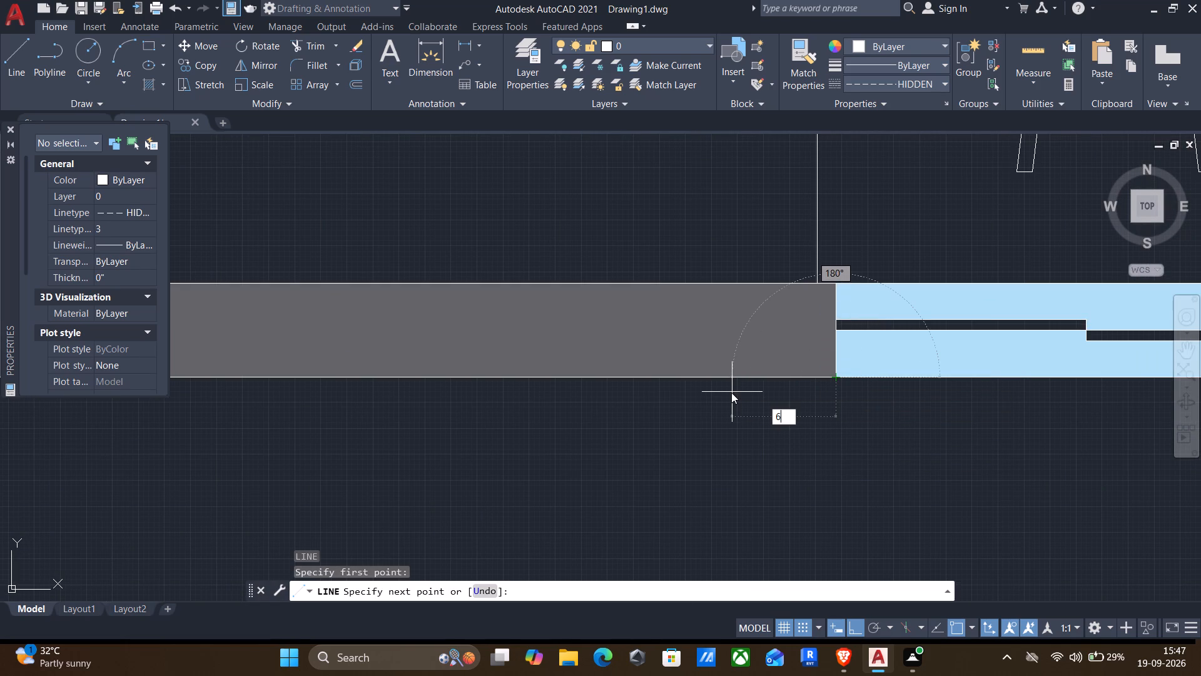
{"action": "key", "text": "shift+quotedbl"}
{"action": "key", "text": "Return"}
{"action": "scroll", "coordinate": [726, 417], "scroll_direction": "down", "scroll_amount": 2}
{"action": "middle_click_drag", "start_coordinate": [728, 442], "coordinate": [759, 400]}
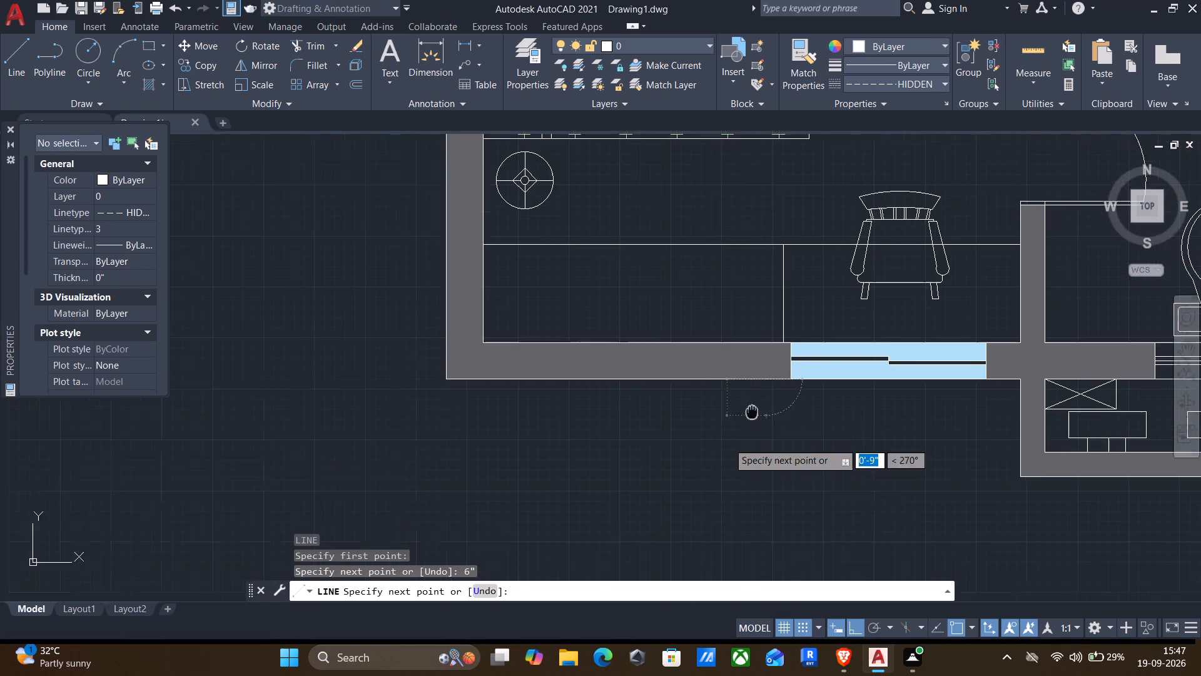
{"action": "middle_click_drag", "start_coordinate": [759, 400], "coordinate": [788, 309]}
{"action": "key", "text": "1"}
{"action": "key", "text": "apostrophe"}
{"action": "key", "text": "Return"}
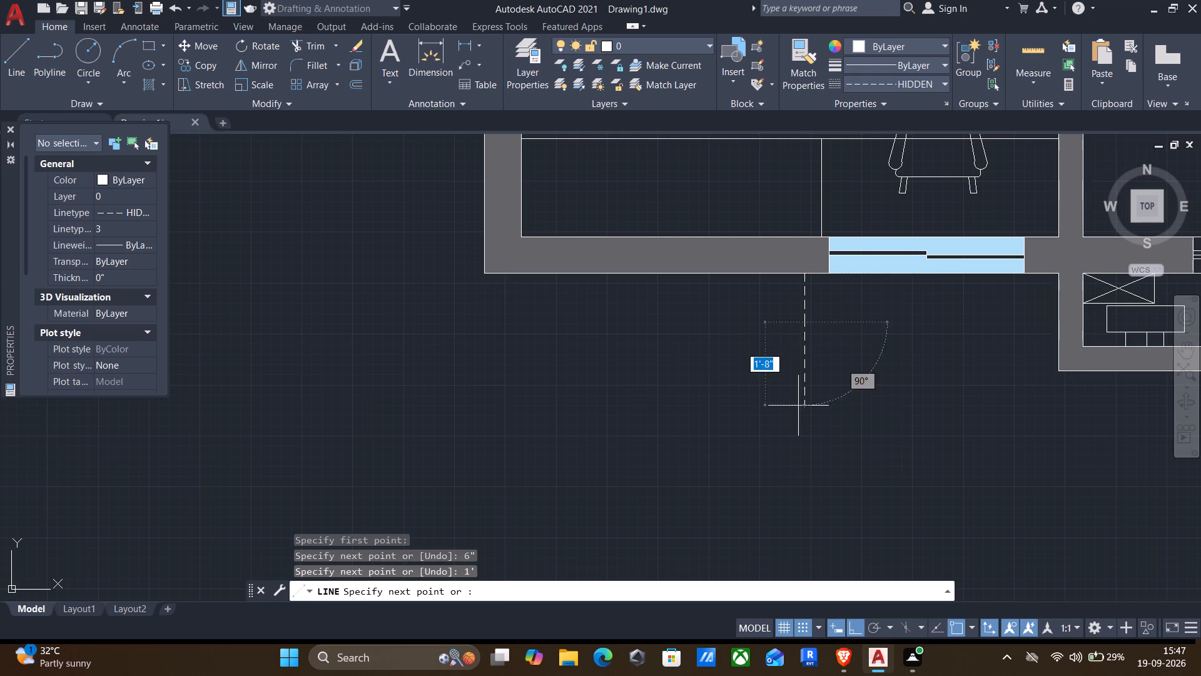
Continue M-Bedroom's bottom dashed outline to the window's right edge, extend it 6" beyond, and close it back to the wall.
{"action": "middle_click_drag", "start_coordinate": [841, 407], "coordinate": [624, 439]}
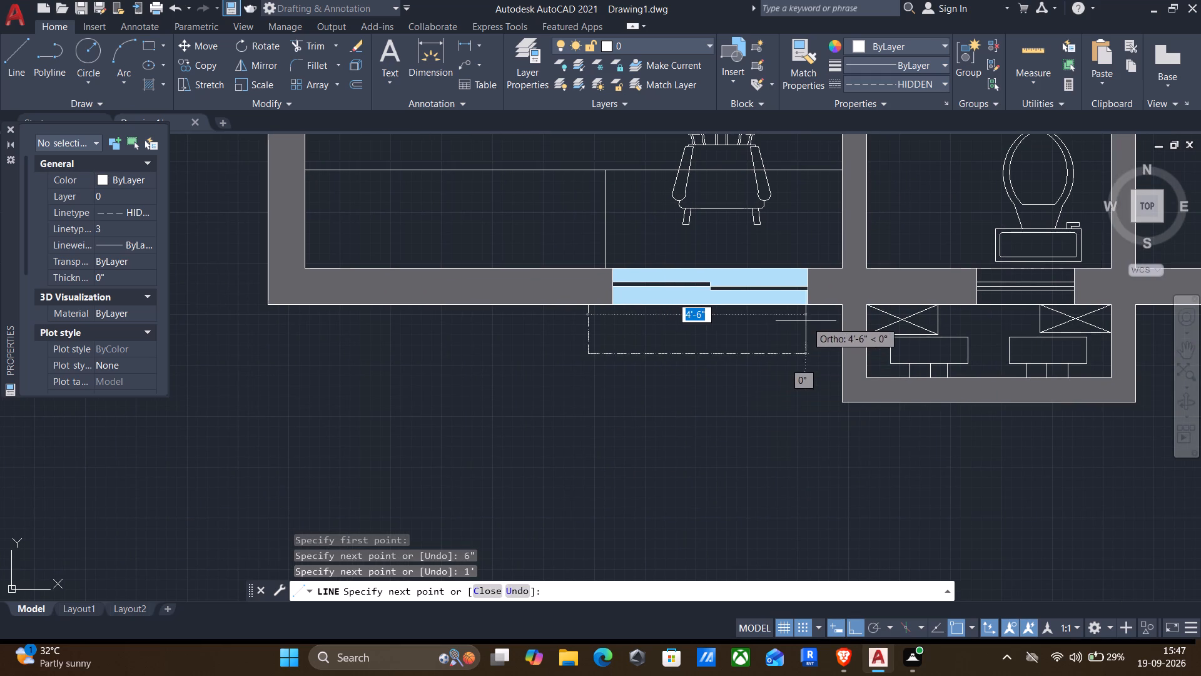
{"action": "left_click", "coordinate": [806, 354]}
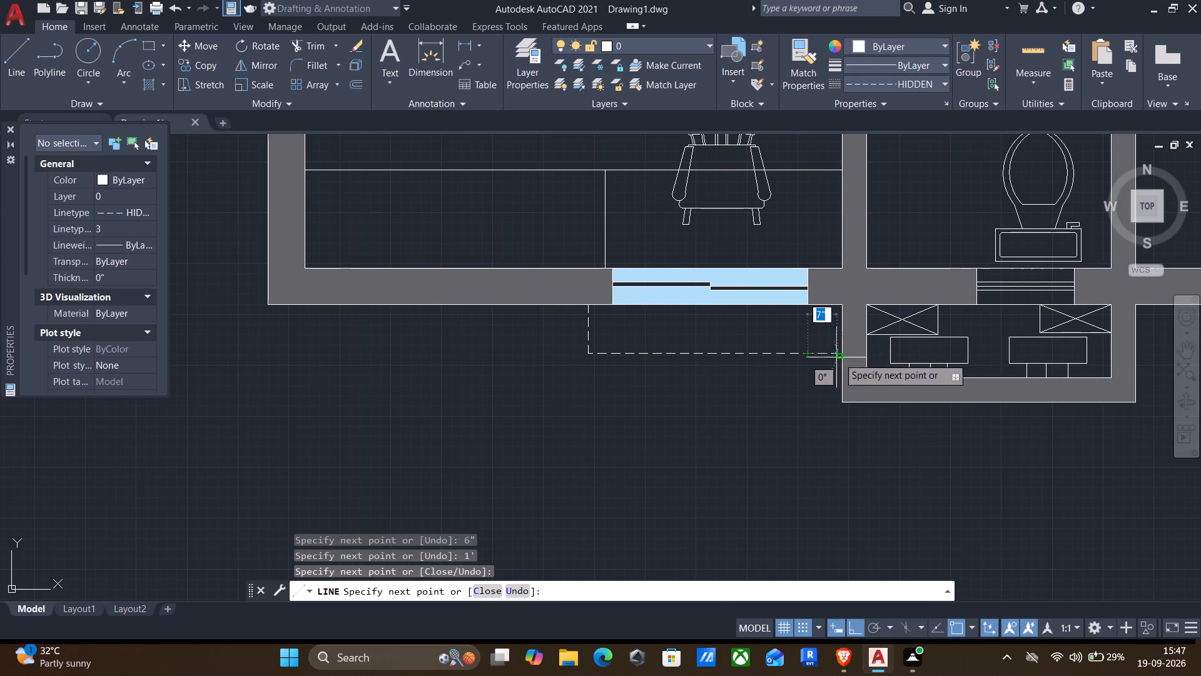
{"action": "key", "text": "6"}
{"action": "key", "text": "shift+quotedbl"}
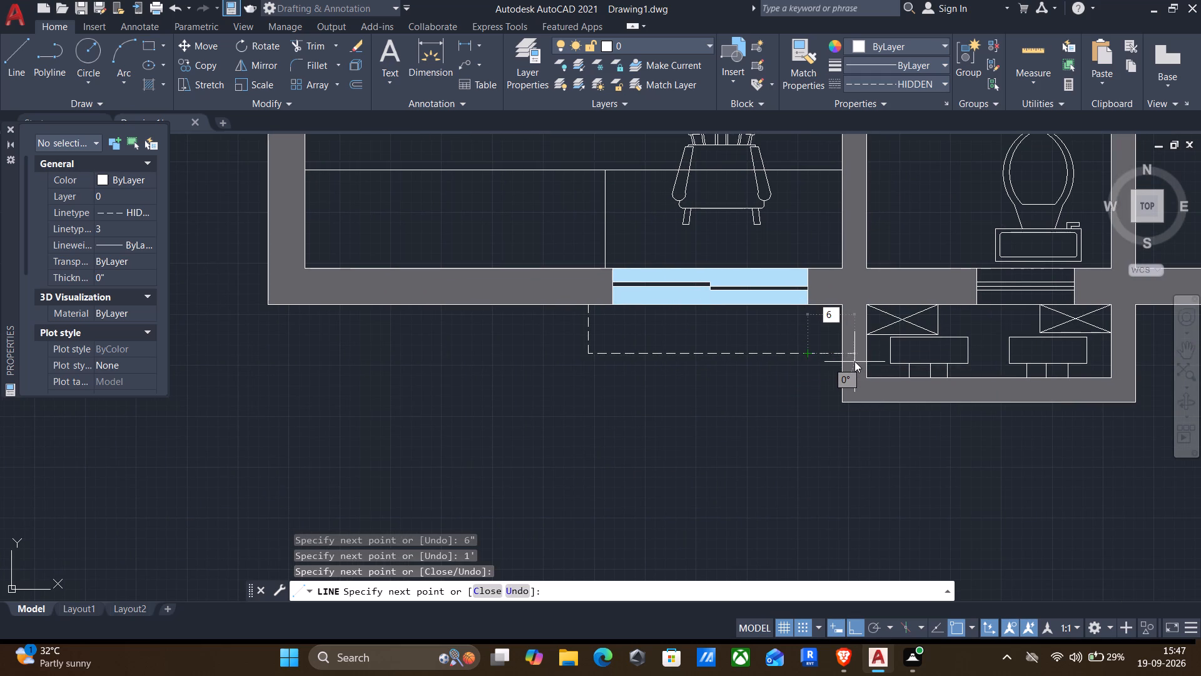
{"action": "key", "text": "Return"}
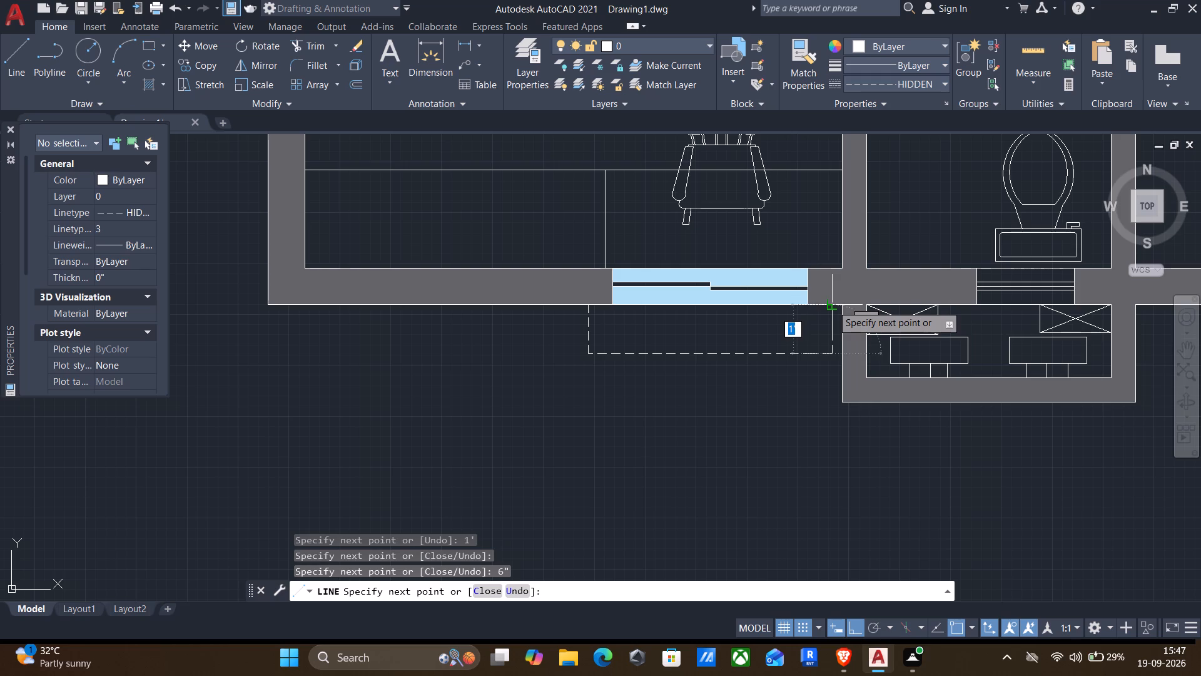
{"action": "left_click", "coordinate": [832, 305]}
{"action": "key", "text": "Return"}
Review the whole floor plan and the dashed projection outlines around its exterior windows.
{"action": "scroll", "coordinate": [818, 344], "scroll_direction": "down", "scroll_amount": 2}
{"action": "middle_click_drag", "start_coordinate": [861, 380], "coordinate": [630, 389]}
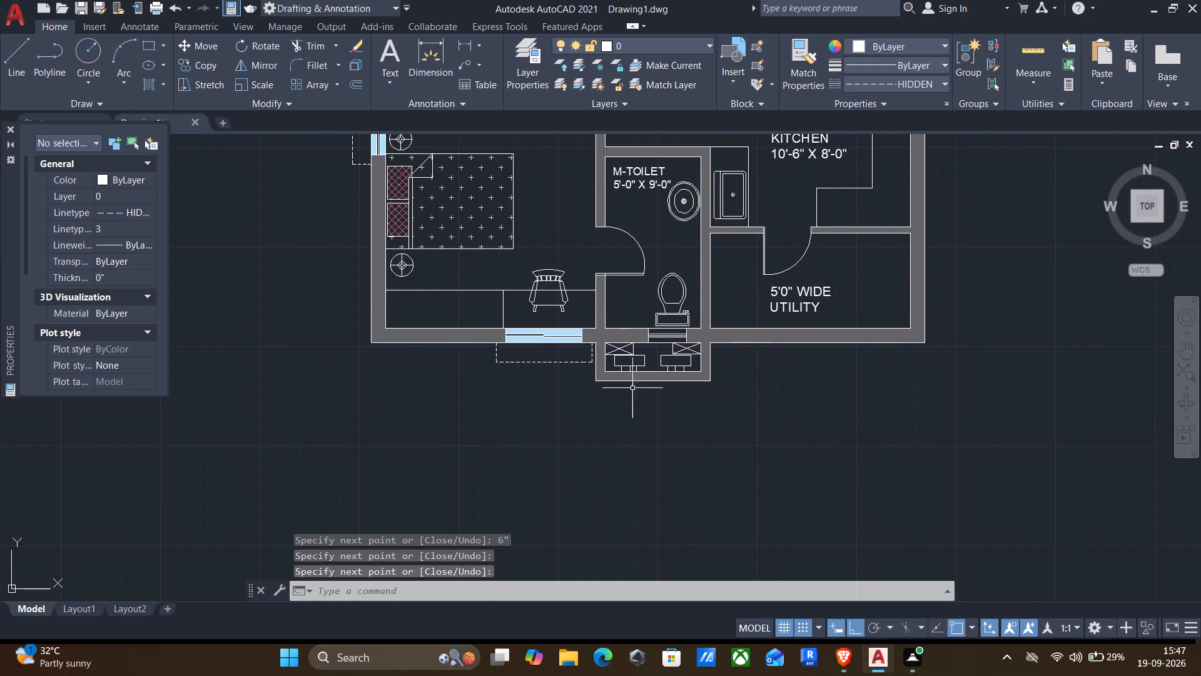
{"action": "scroll", "coordinate": [649, 386], "scroll_direction": "down", "scroll_amount": 1}
{"action": "middle_click_drag", "start_coordinate": [732, 393], "coordinate": [715, 464]}
{"action": "scroll", "coordinate": [566, 425], "scroll_direction": "down", "scroll_amount": 2}
{"action": "middle_click_drag", "start_coordinate": [659, 381], "coordinate": [659, 415]}
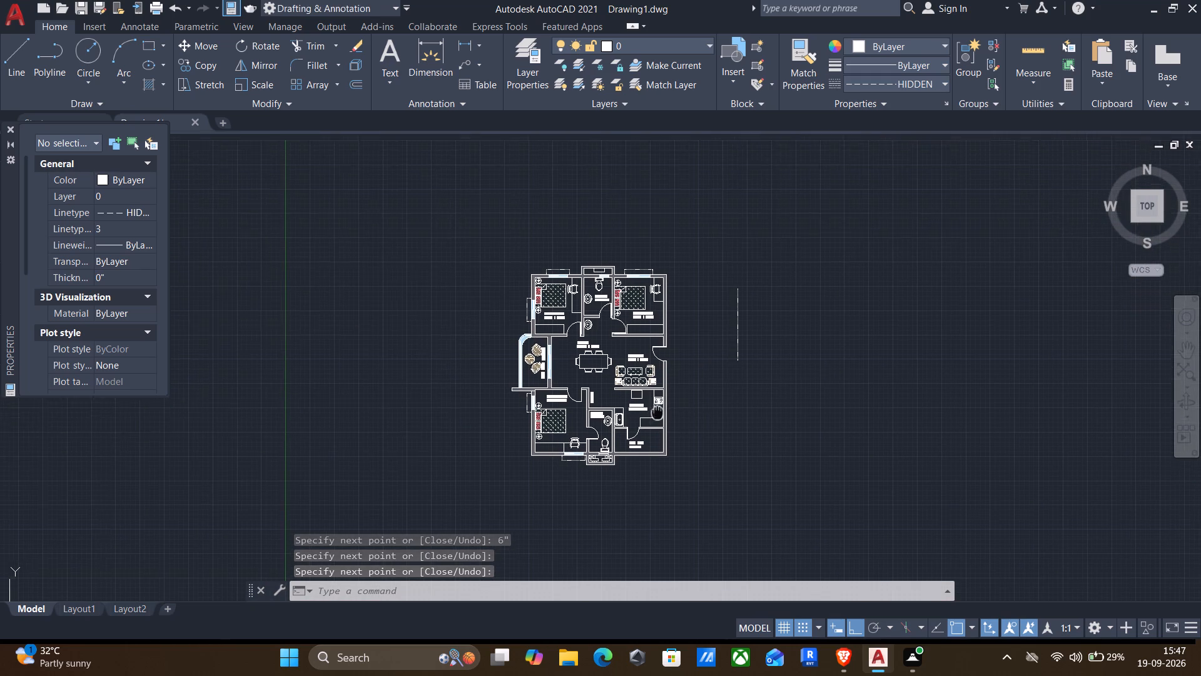
{"action": "middle_click_drag", "start_coordinate": [659, 415], "coordinate": [661, 417]}
{"action": "scroll", "coordinate": [584, 365], "scroll_direction": "up", "scroll_amount": 2}
{"action": "middle_click_drag", "start_coordinate": [588, 359], "coordinate": [646, 305]}
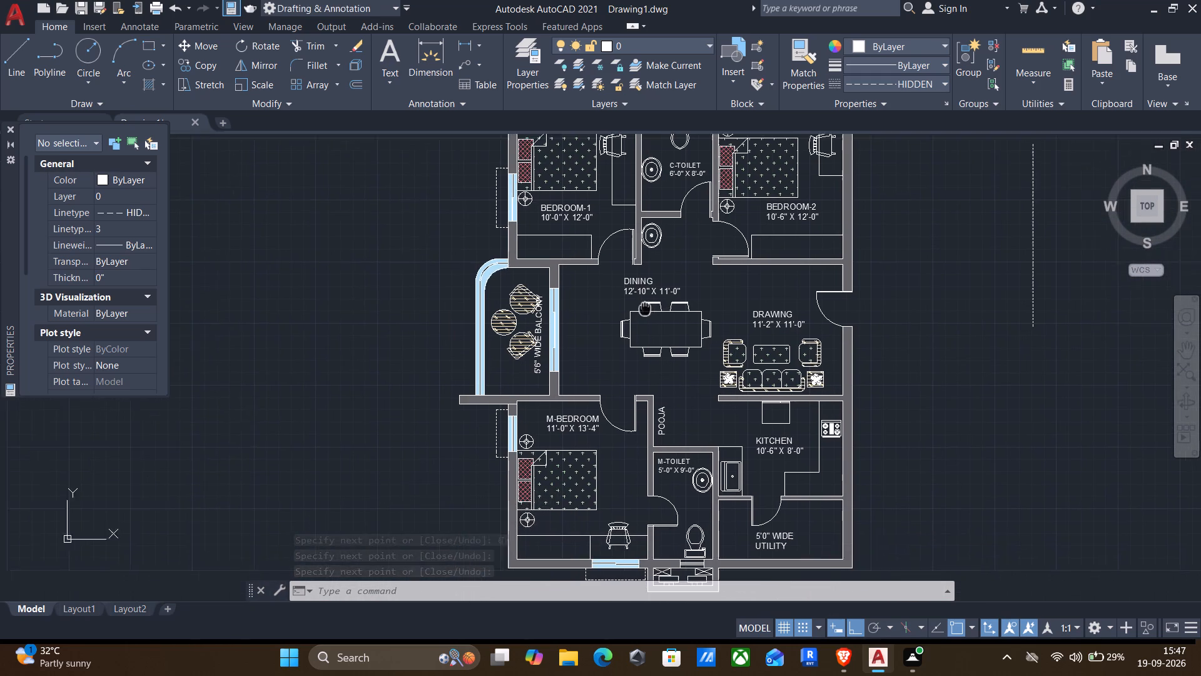
{"action": "middle_click_drag", "start_coordinate": [646, 305], "coordinate": [647, 305]}
{"action": "middle_click_drag", "start_coordinate": [607, 389], "coordinate": [651, 352]}
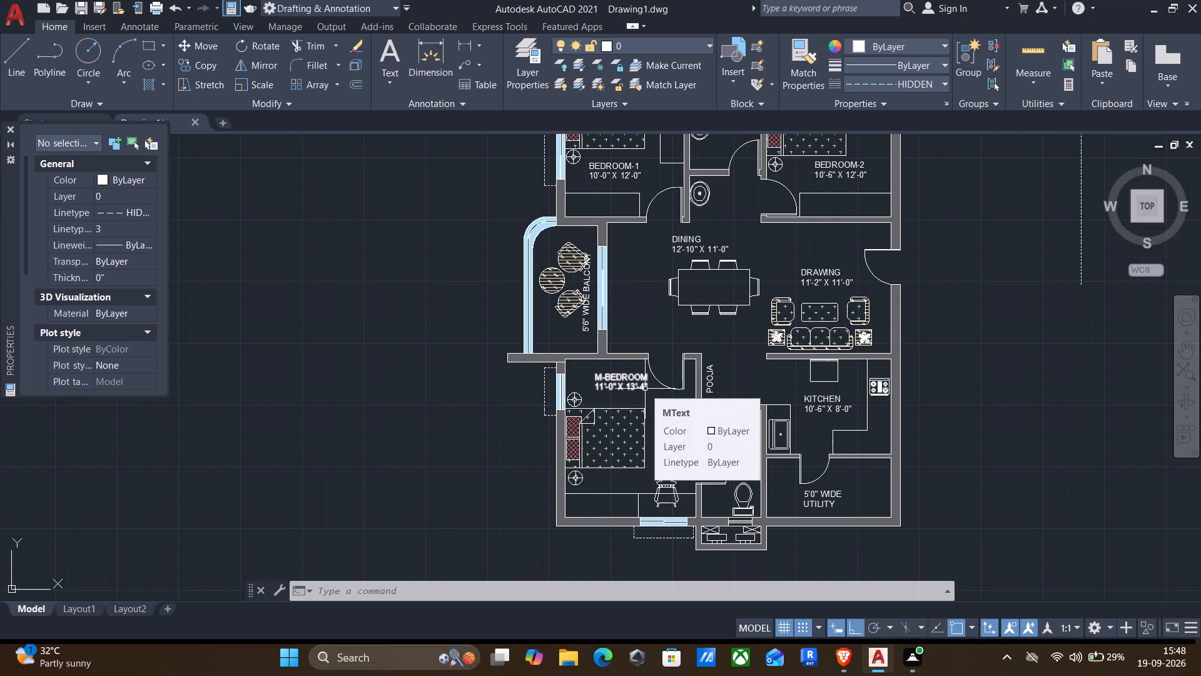
{"action": "scroll", "coordinate": [594, 434], "scroll_direction": "down", "scroll_amount": 1}
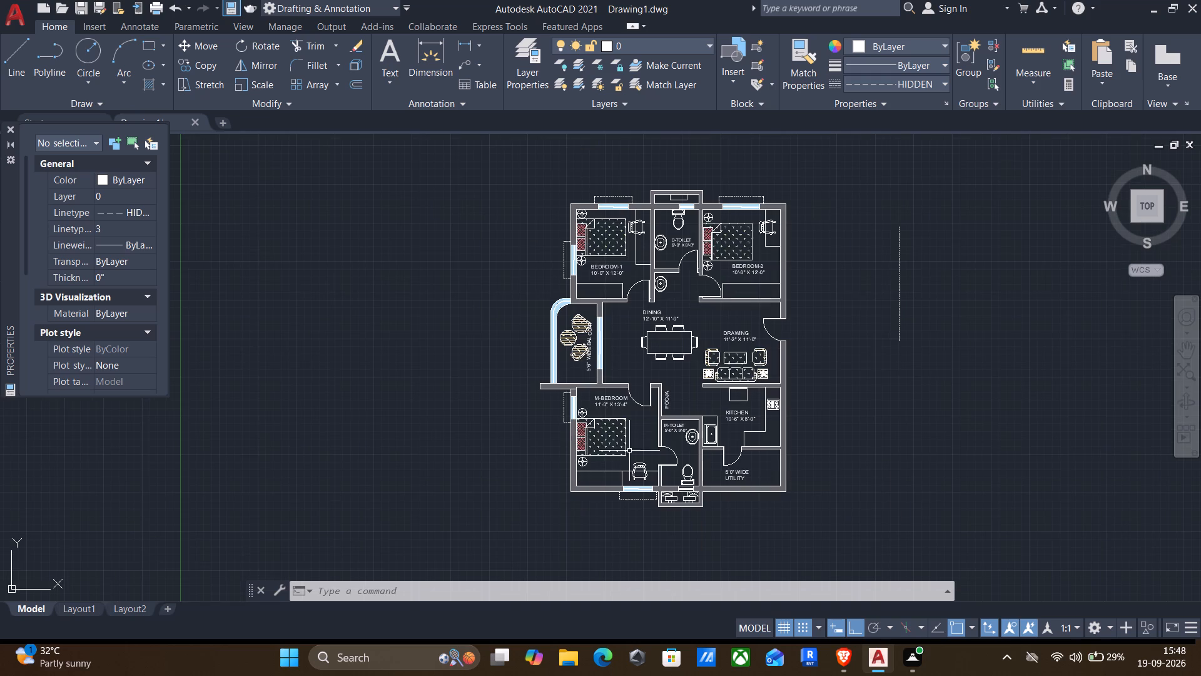
{"action": "middle_click_drag", "start_coordinate": [691, 320], "coordinate": [691, 320]}
{"action": "middle_click_drag", "start_coordinate": [691, 320], "coordinate": [771, 310]}
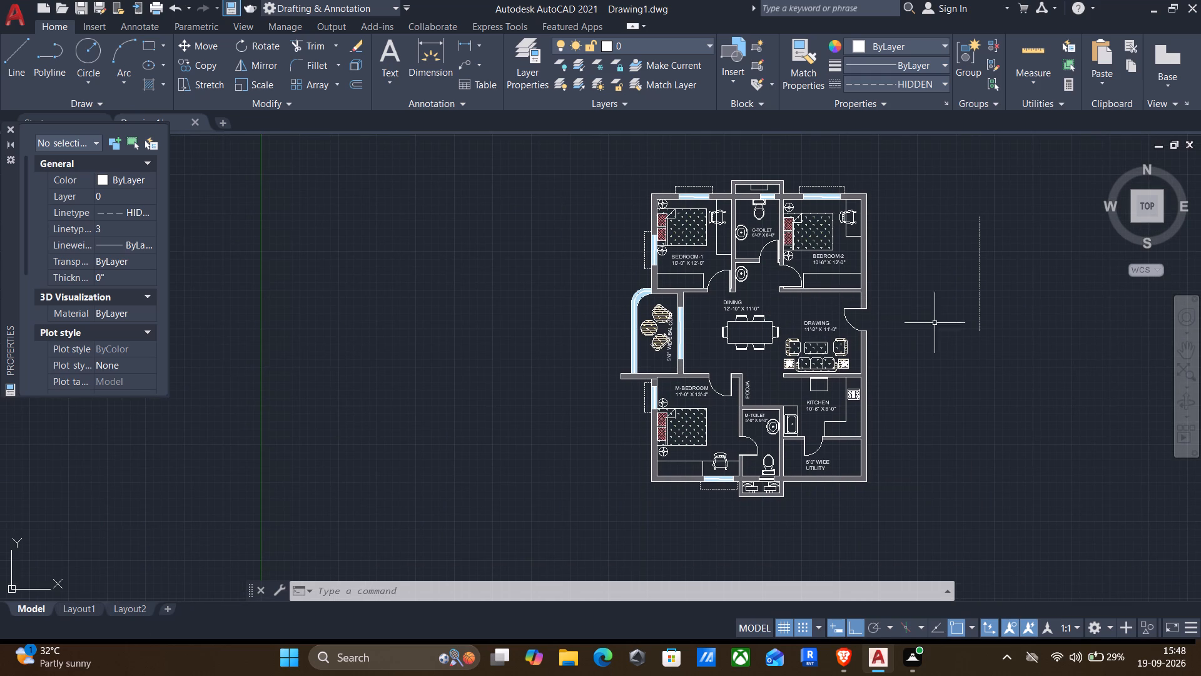
Set both the global scale factor and the current object scale of the HIDDEN linetype to 5.
{"action": "left_click", "coordinate": [908, 85]}
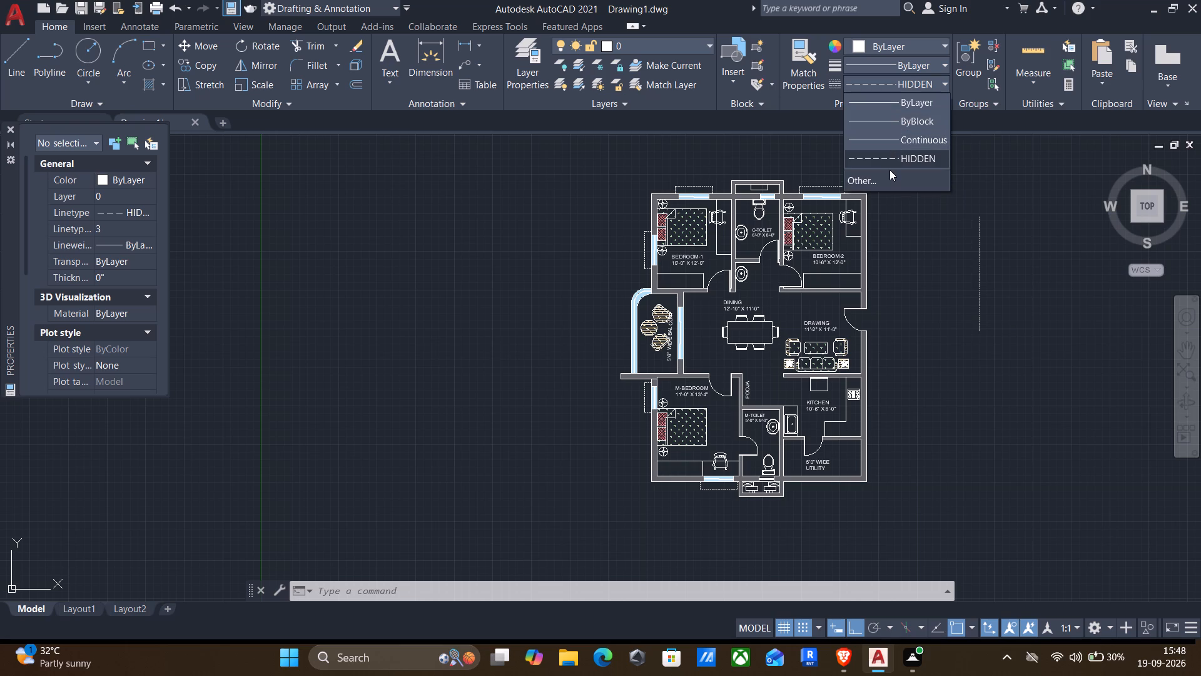
{"action": "left_click", "coordinate": [884, 177]}
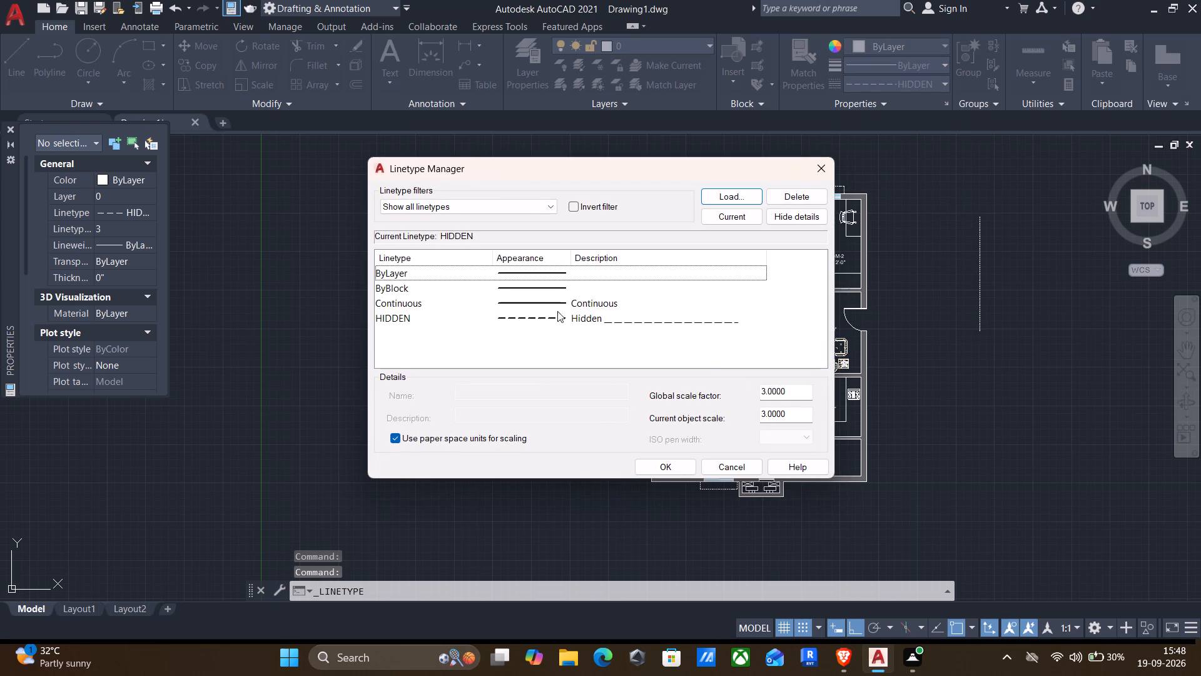
{"action": "left_click", "coordinate": [564, 314]}
{"action": "left_click_drag", "start_coordinate": [804, 394], "coordinate": [537, 374]}
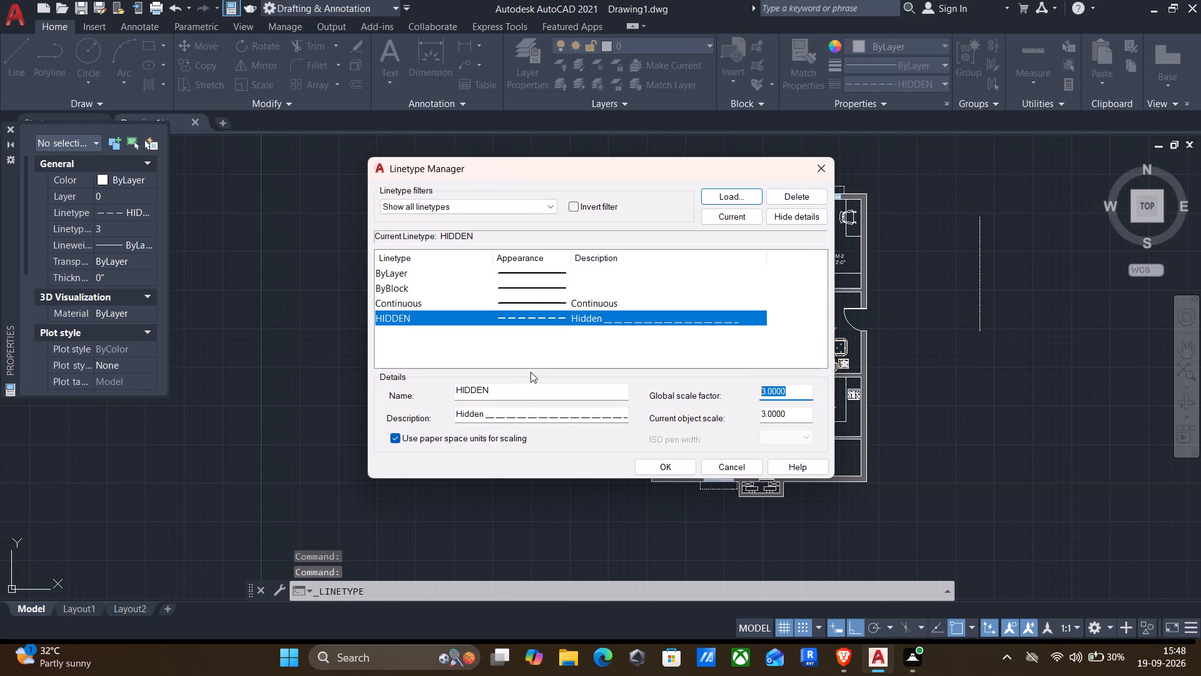
{"action": "key", "text": "5"}
{"action": "left_click_drag", "start_coordinate": [794, 414], "coordinate": [399, 378]}
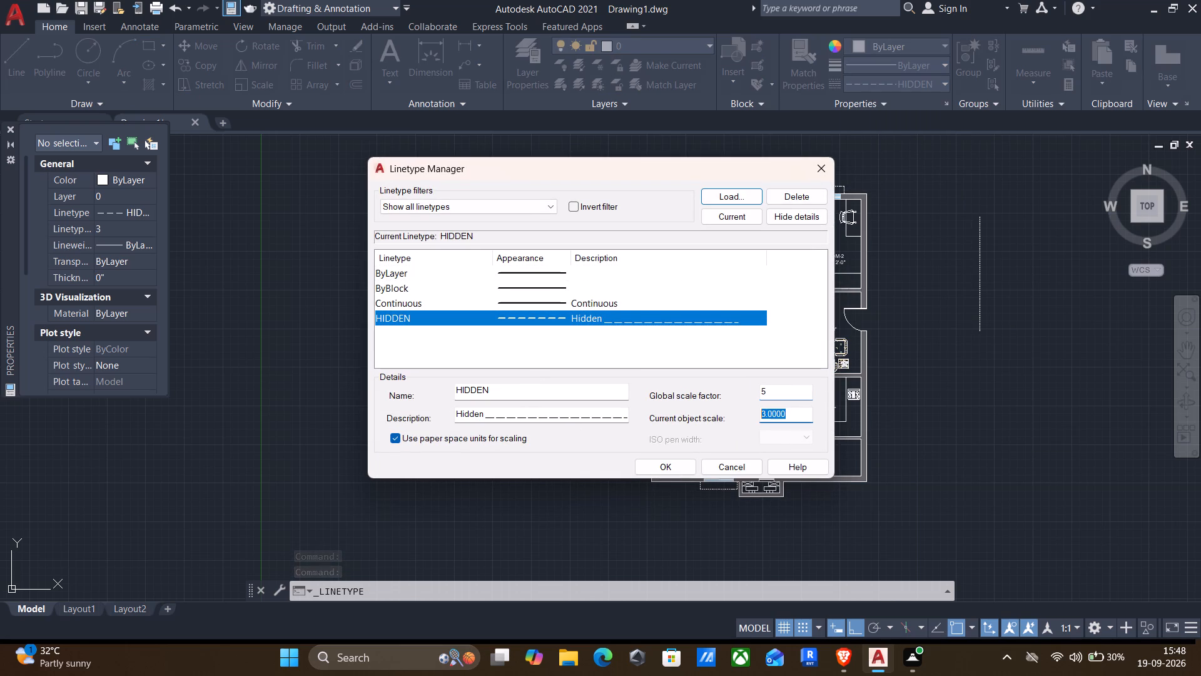
{"action": "left_click_drag", "start_coordinate": [399, 378], "coordinate": [398, 378]}
{"action": "key", "text": "5"}
{"action": "left_click", "coordinate": [654, 464]}
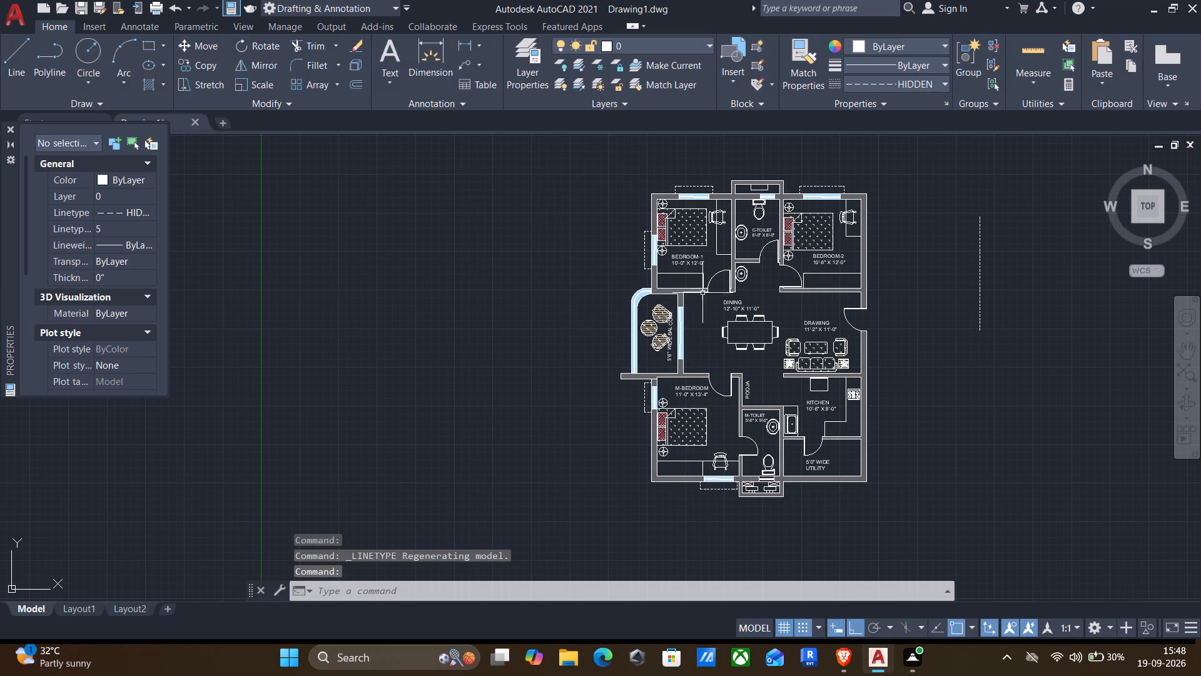
Delete the stray vertical dashed line standing outside the plan, beyond the Drawing room's outer wall.
{"action": "scroll", "coordinate": [704, 201], "scroll_direction": "up", "scroll_amount": 2}
{"action": "scroll", "coordinate": [692, 190], "scroll_direction": "down", "scroll_amount": 1}
{"action": "scroll", "coordinate": [713, 247], "scroll_direction": "down", "scroll_amount": 1}
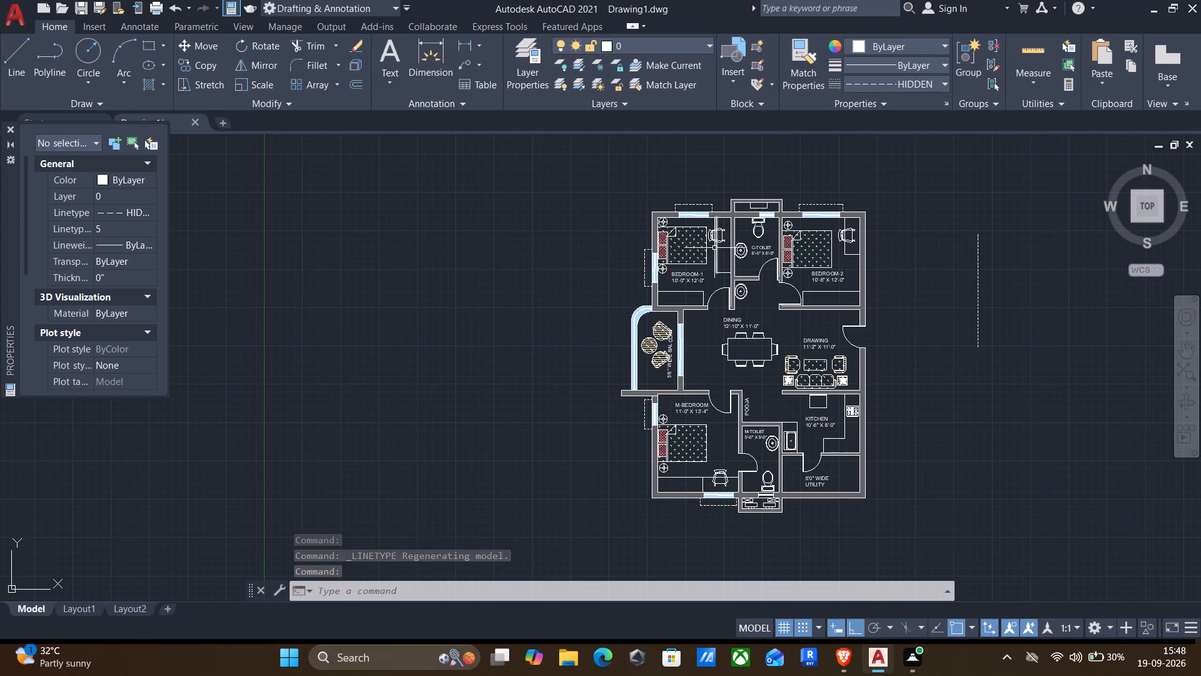
{"action": "middle_click_drag", "start_coordinate": [795, 409], "coordinate": [736, 431]}
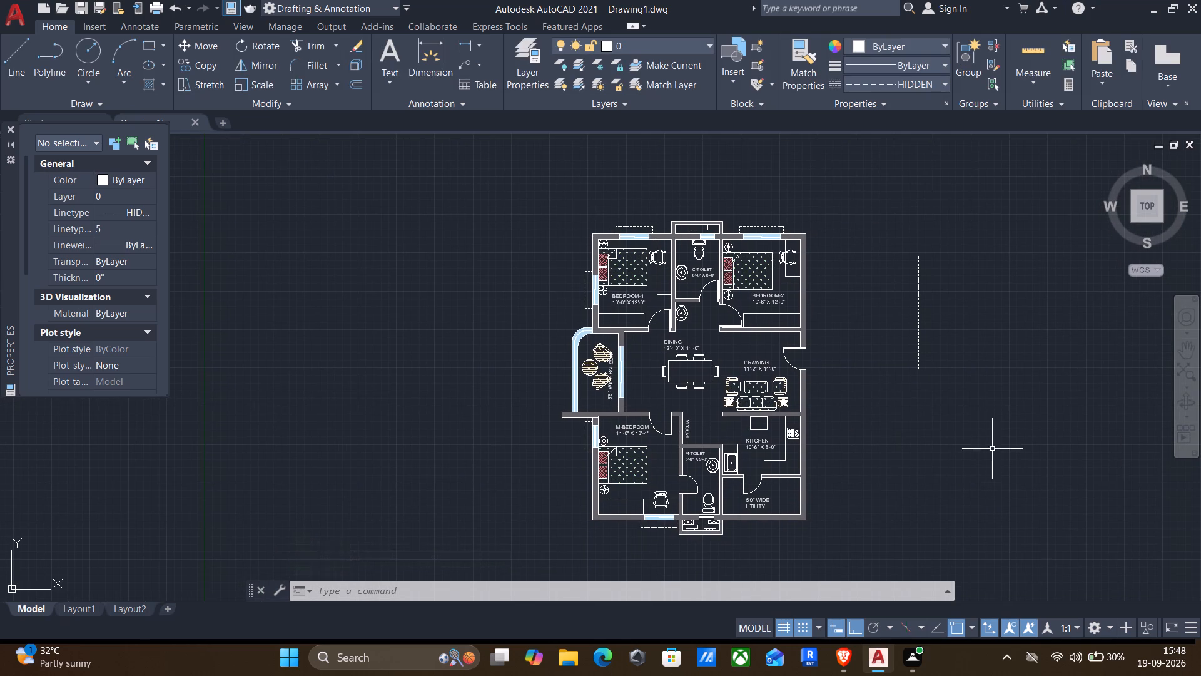
{"action": "left_click", "coordinate": [992, 445]}
{"action": "left_click", "coordinate": [897, 323]}
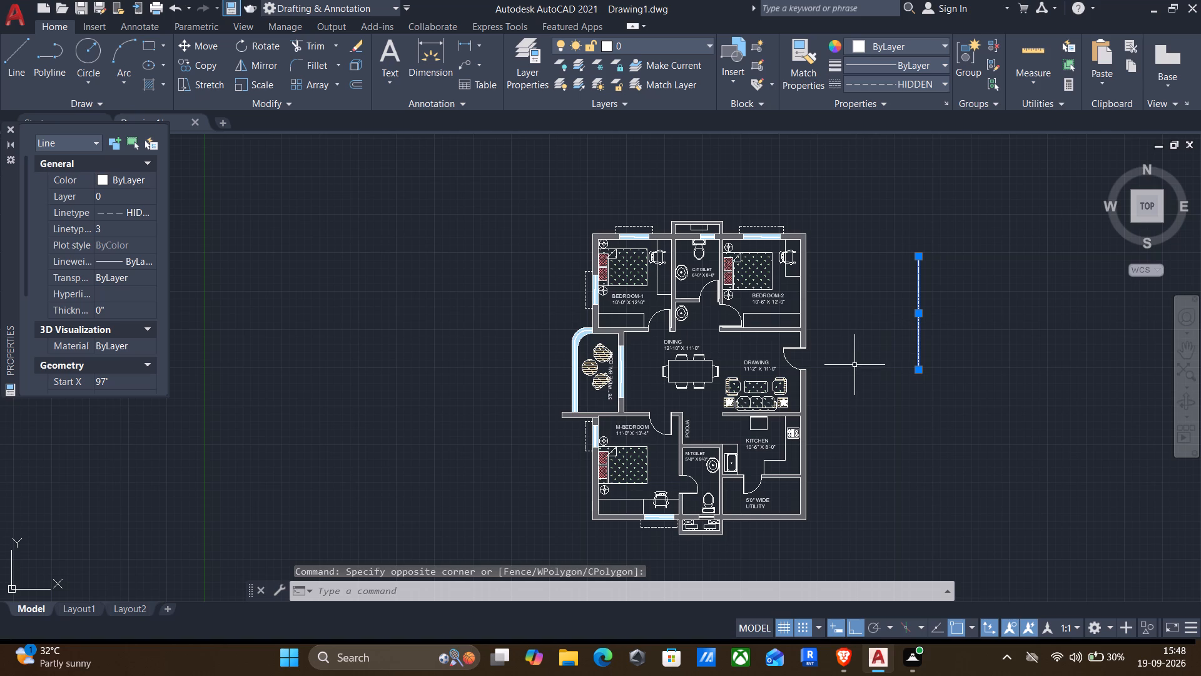
{"action": "key", "text": "Delete"}
Indent the word DINING with four leading spaces so it sits centred over its room dimensions.
{"action": "scroll", "coordinate": [676, 361], "scroll_direction": "up", "scroll_amount": 2}
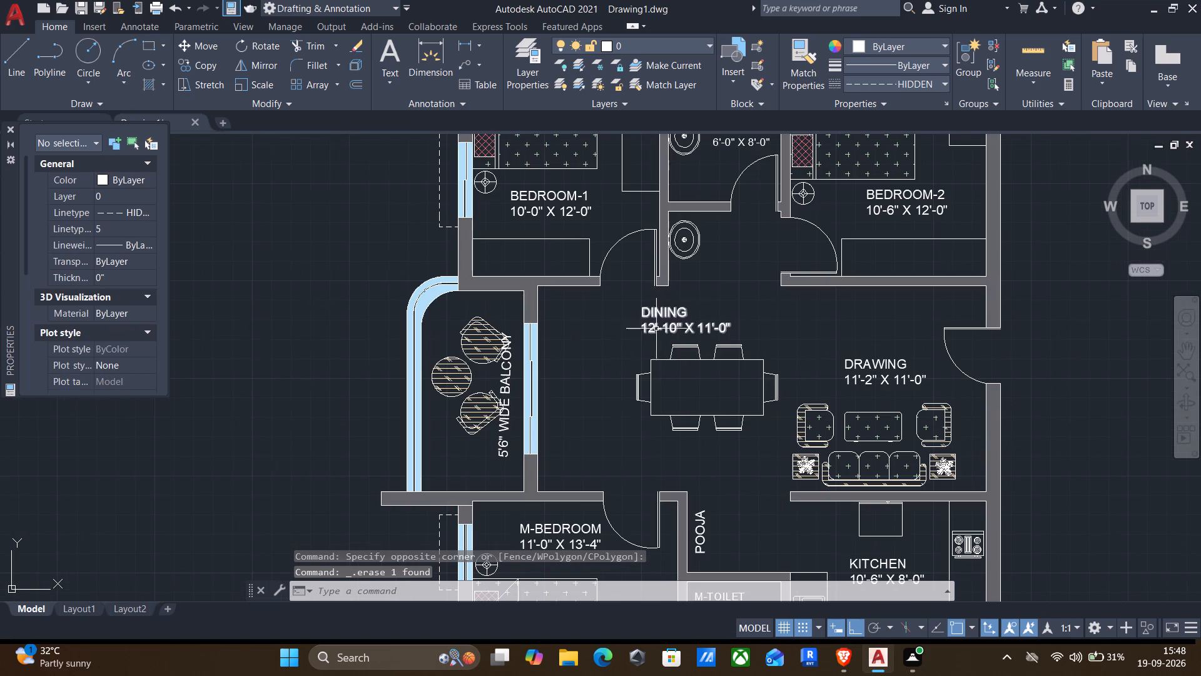
{"action": "left_click", "coordinate": [651, 314]}
{"action": "left_click", "coordinate": [651, 314]}
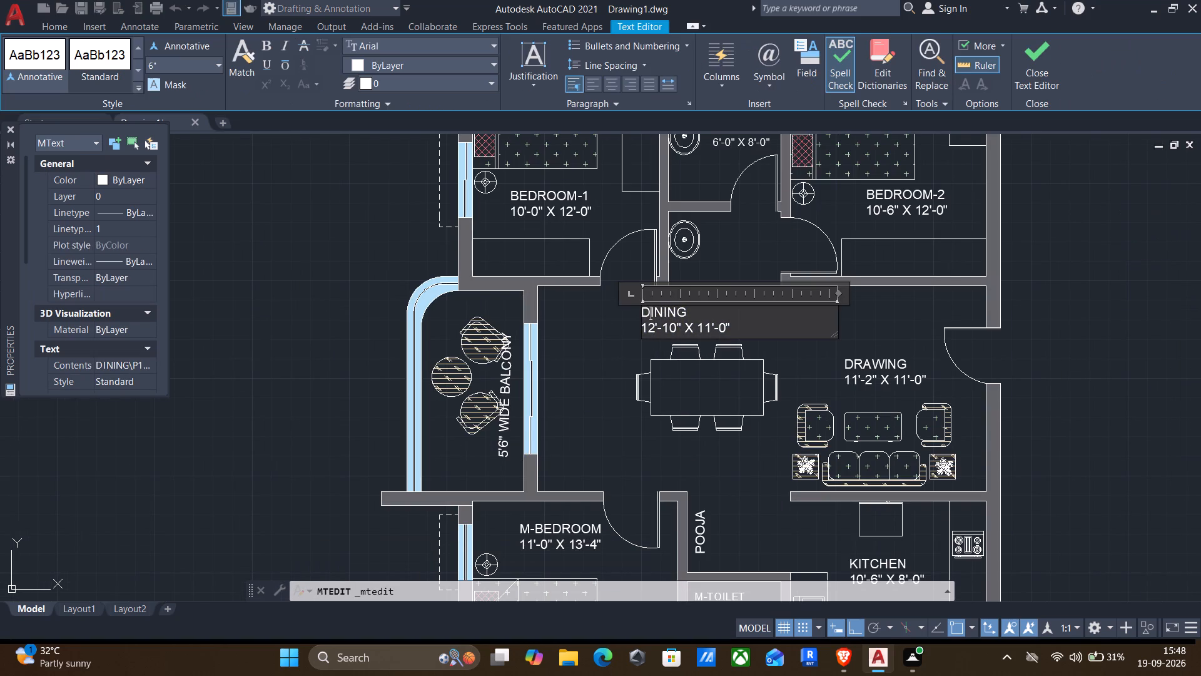
{"action": "key", "text": "Left"}
{"action": "key", "text": "space"}
{"action": "key", "text": "space"}
{"action": "key", "text": "space"}
{"action": "key", "text": "space"}
{"action": "left_click", "coordinate": [614, 362]}
Fill the round balcony table with the GR_SPHER gradient hatch in blue and yellow.
{"action": "scroll", "coordinate": [614, 362], "scroll_direction": "down", "scroll_amount": 1}
{"action": "middle_click_drag", "start_coordinate": [609, 384], "coordinate": [592, 369]}
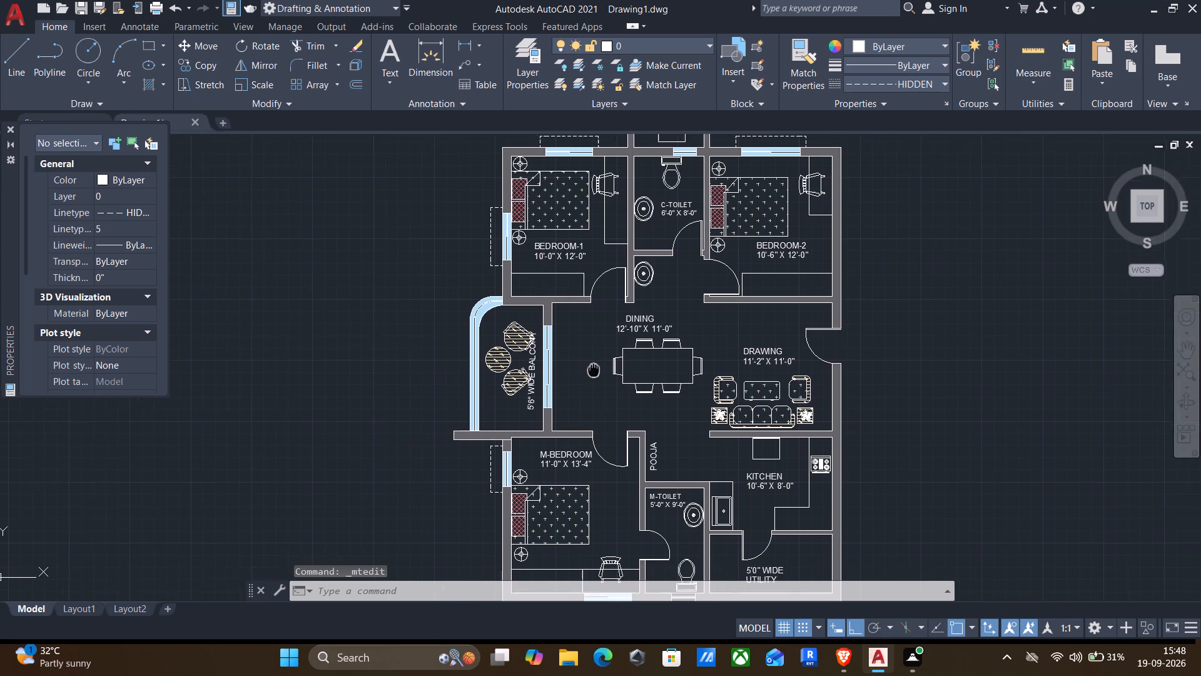
{"action": "middle_click_drag", "start_coordinate": [592, 369], "coordinate": [587, 361]}
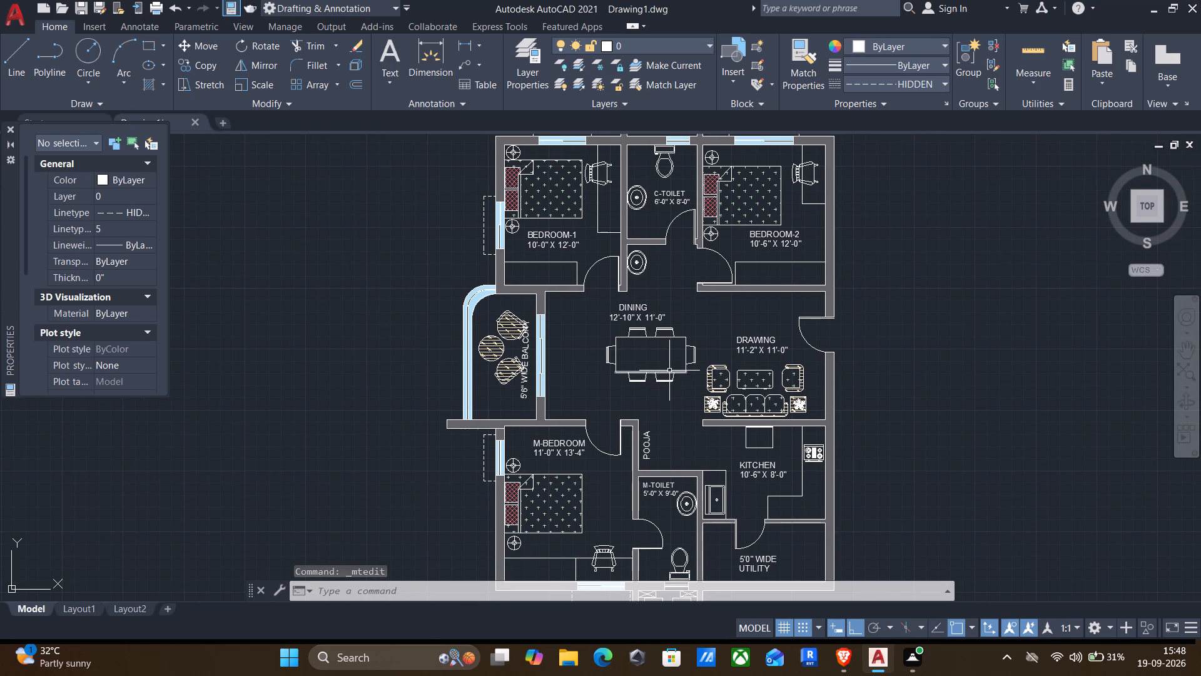
{"action": "key", "text": "h"}
{"action": "key", "text": "Return"}
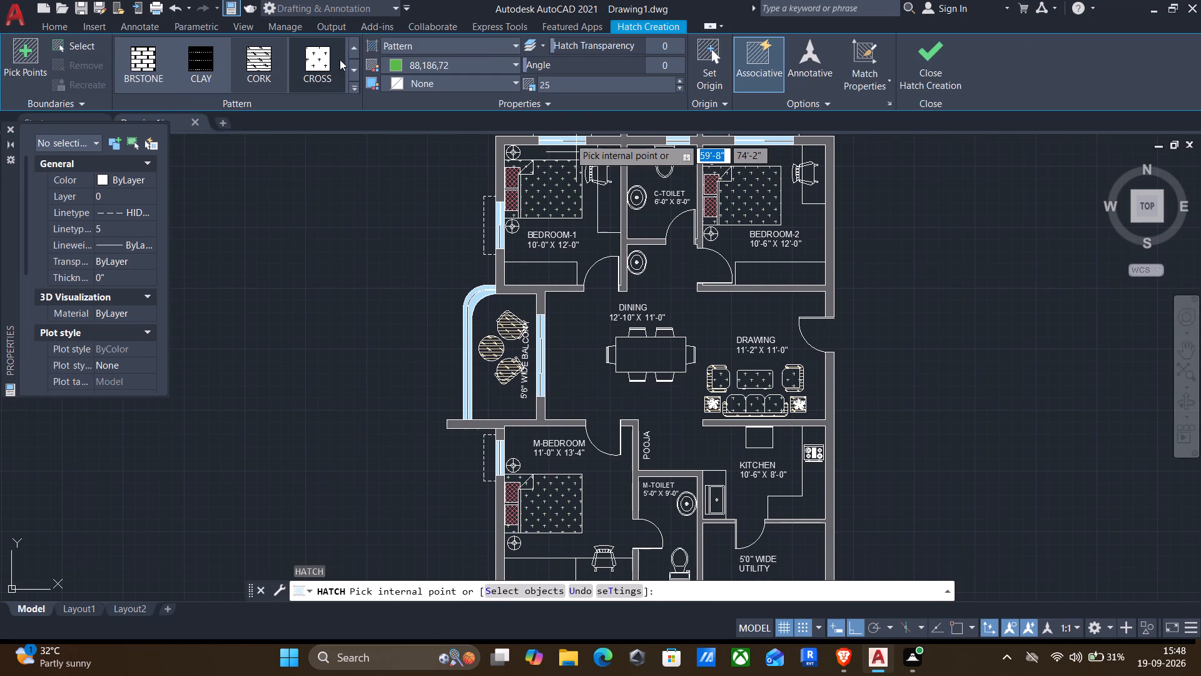
{"action": "left_click", "coordinate": [352, 70]}
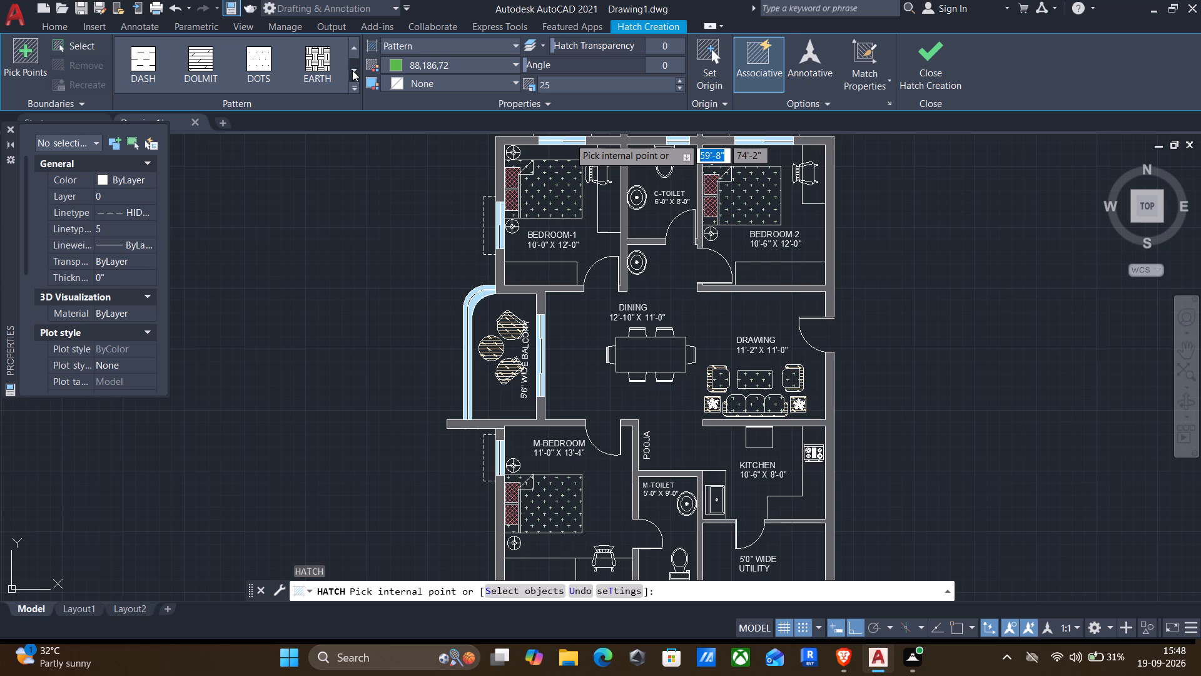
{"action": "left_click", "coordinate": [350, 72]}
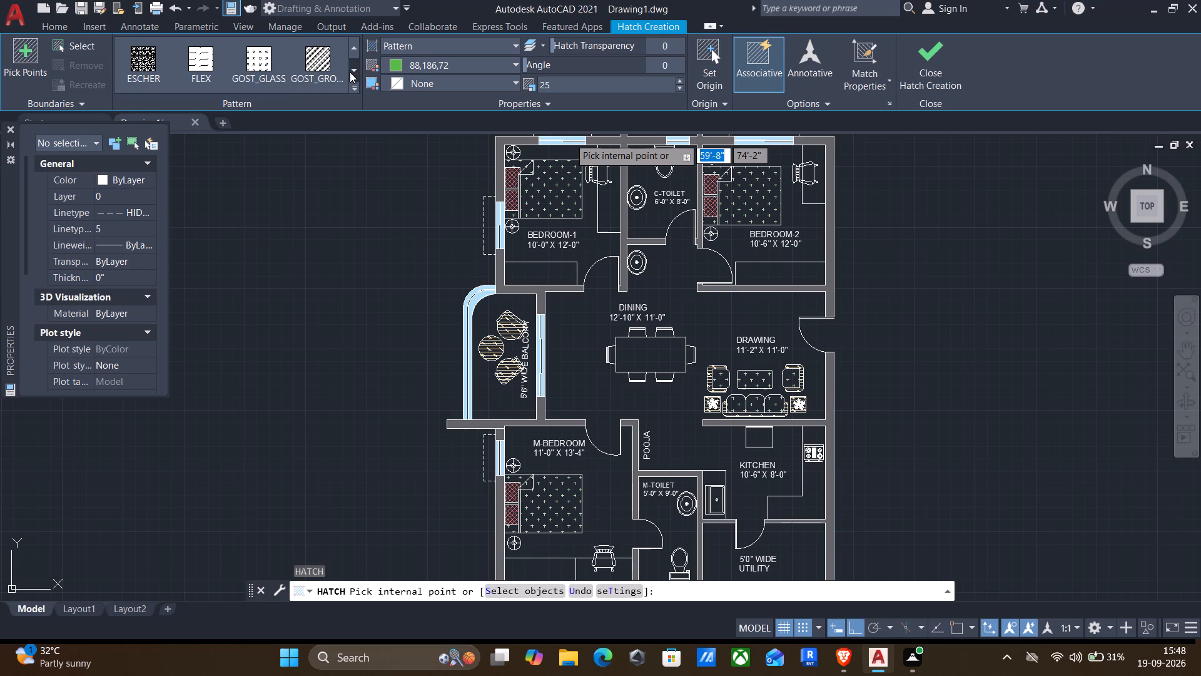
{"action": "left_click", "coordinate": [350, 72]}
{"action": "left_click", "coordinate": [350, 72]}
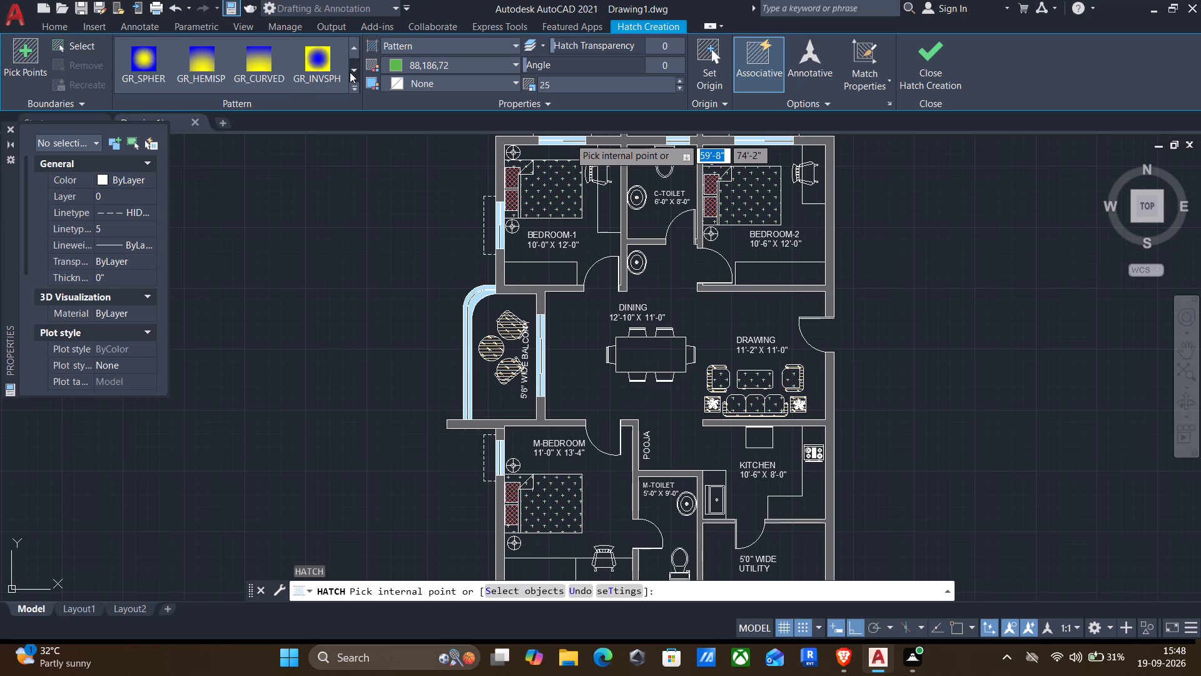
{"action": "left_click", "coordinate": [149, 59]}
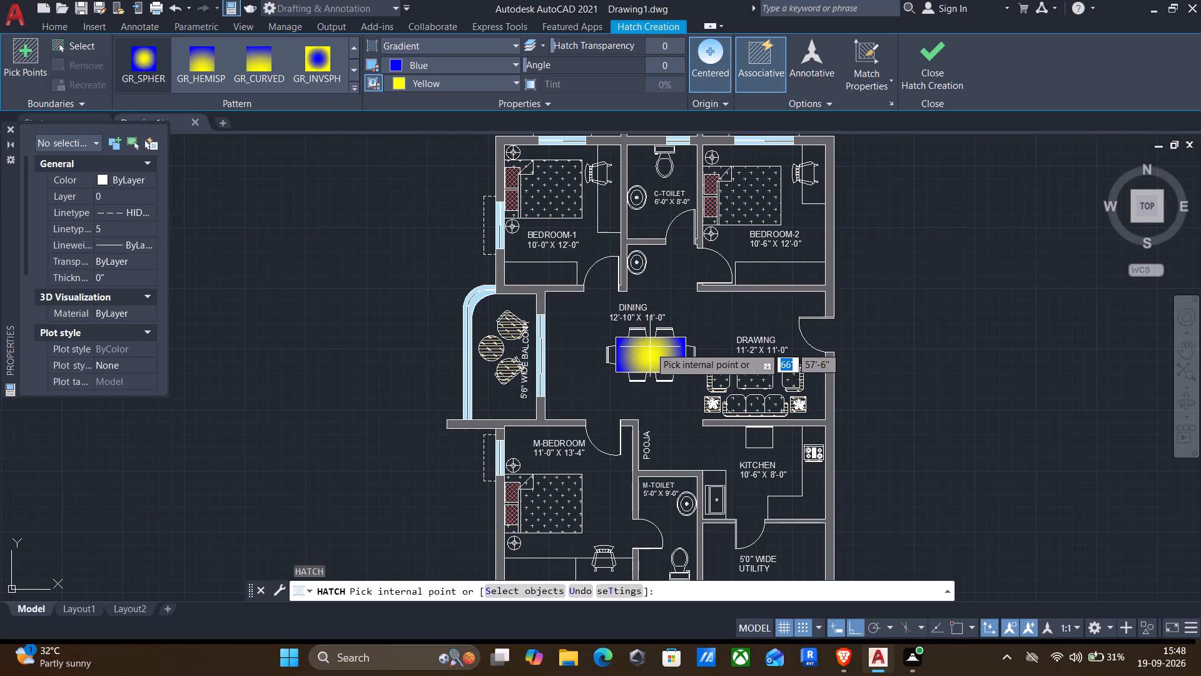
{"action": "scroll", "coordinate": [490, 346], "scroll_direction": "up", "scroll_amount": 2}
{"action": "left_click", "coordinate": [490, 346]}
Apply the same GR_SPHER gradient hatch to the rectangular centre table in the Drawing room.
{"action": "scroll", "coordinate": [492, 346], "scroll_direction": "down", "scroll_amount": 3}
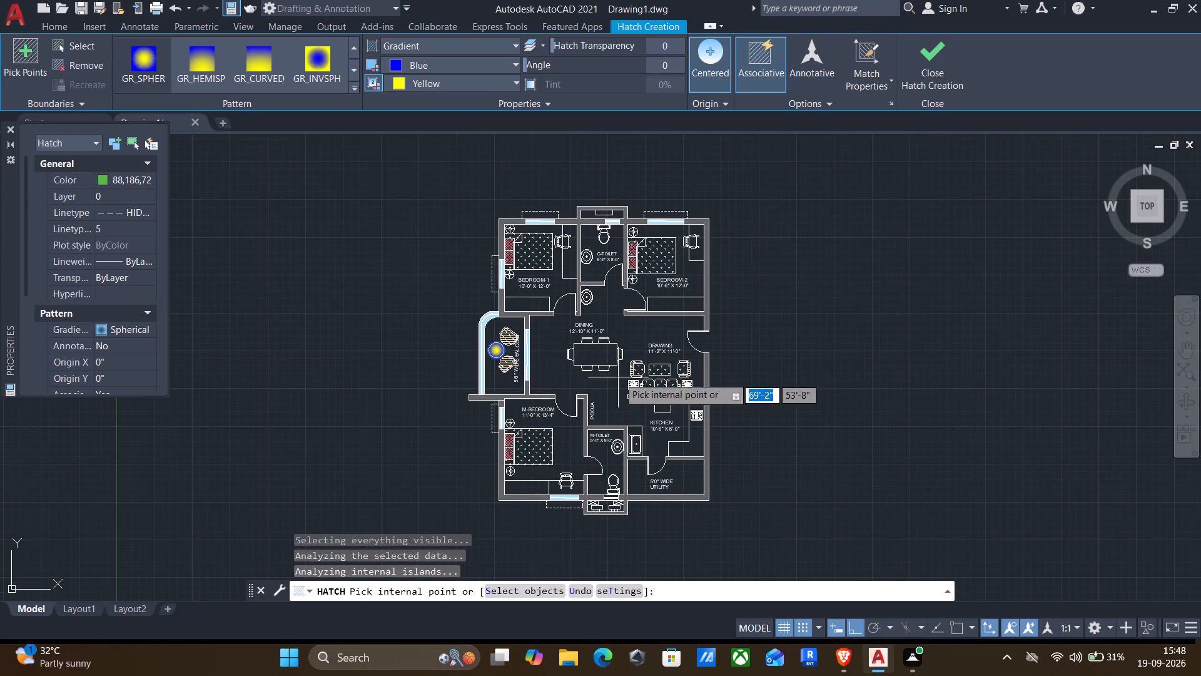
{"action": "scroll", "coordinate": [667, 390], "scroll_direction": "up", "scroll_amount": 3}
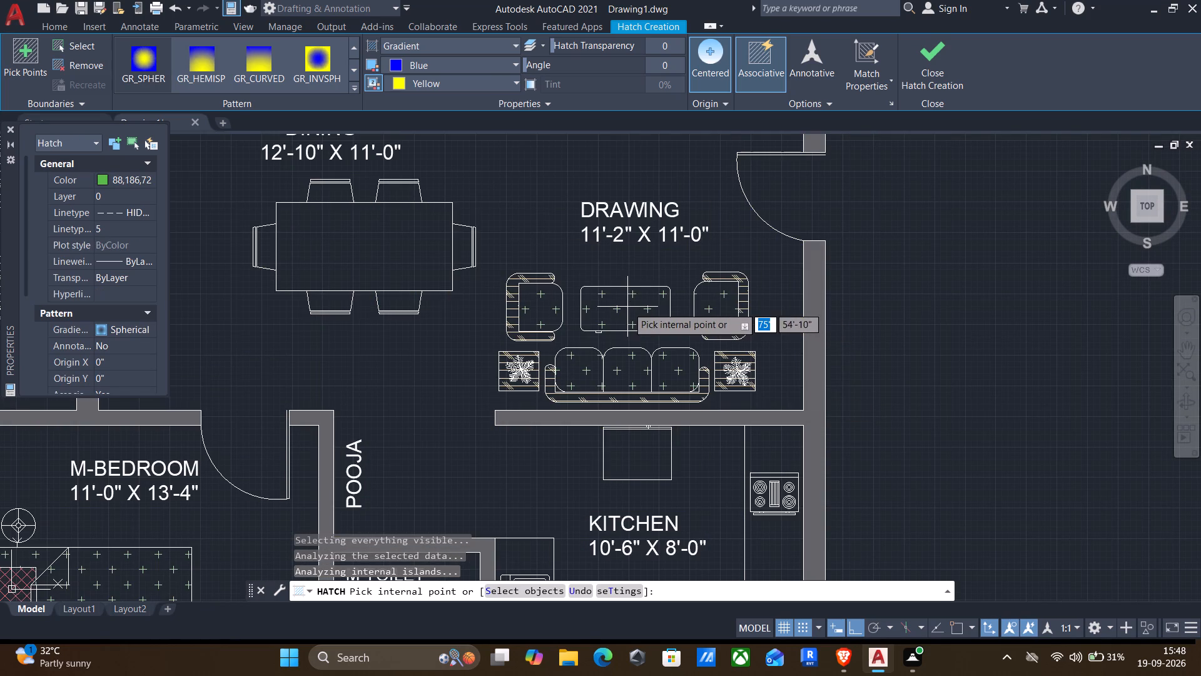
{"action": "left_click", "coordinate": [612, 307]}
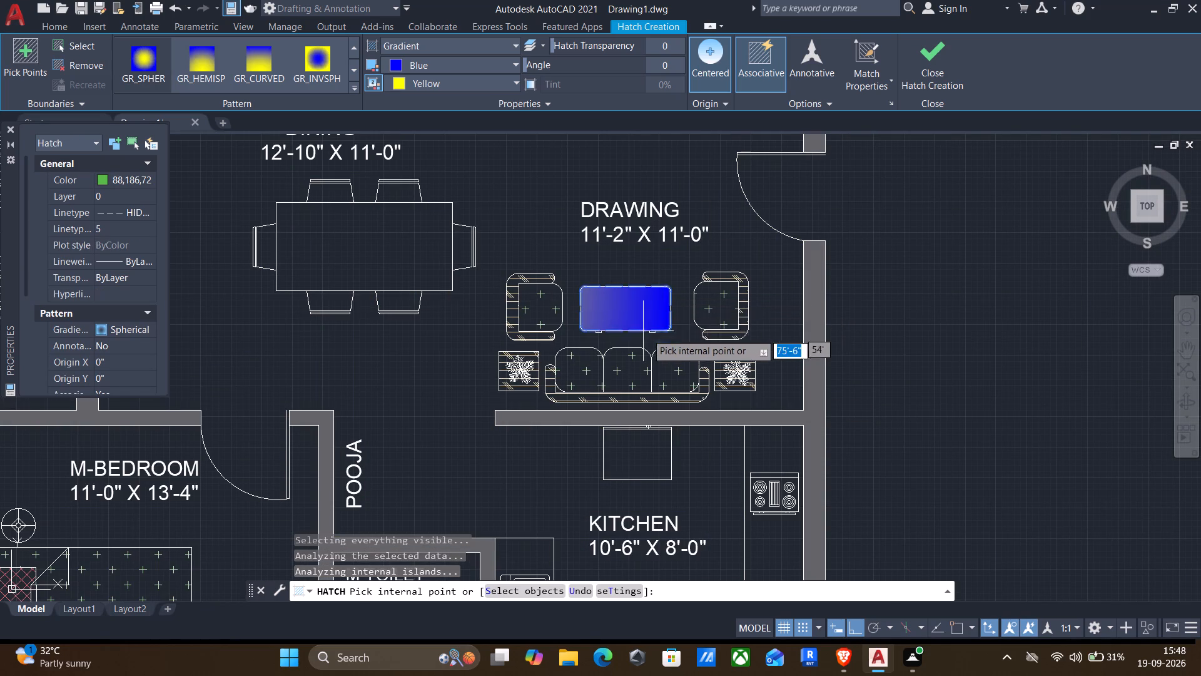
Switch the hatch on the round balcony table and the Drawing room centre table to the GRAVEL pattern.
{"action": "scroll", "coordinate": [649, 337], "scroll_direction": "down", "scroll_amount": 2}
{"action": "middle_click_drag", "start_coordinate": [763, 375], "coordinate": [760, 335]}
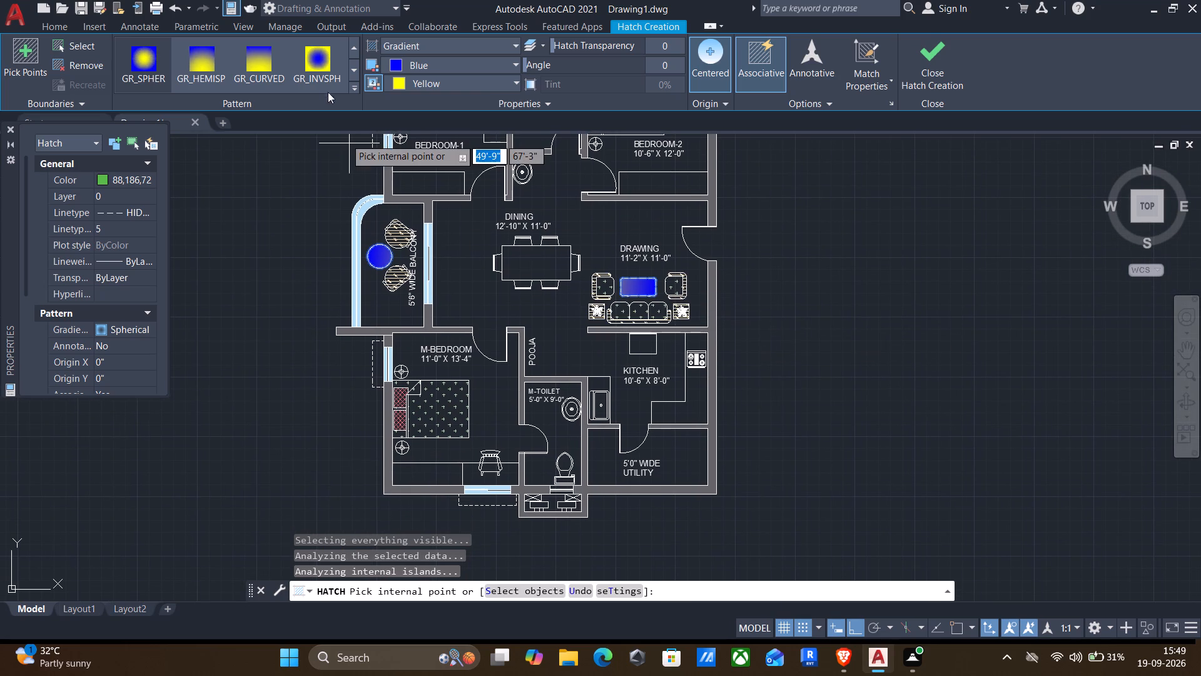
{"action": "left_click", "coordinate": [352, 71]}
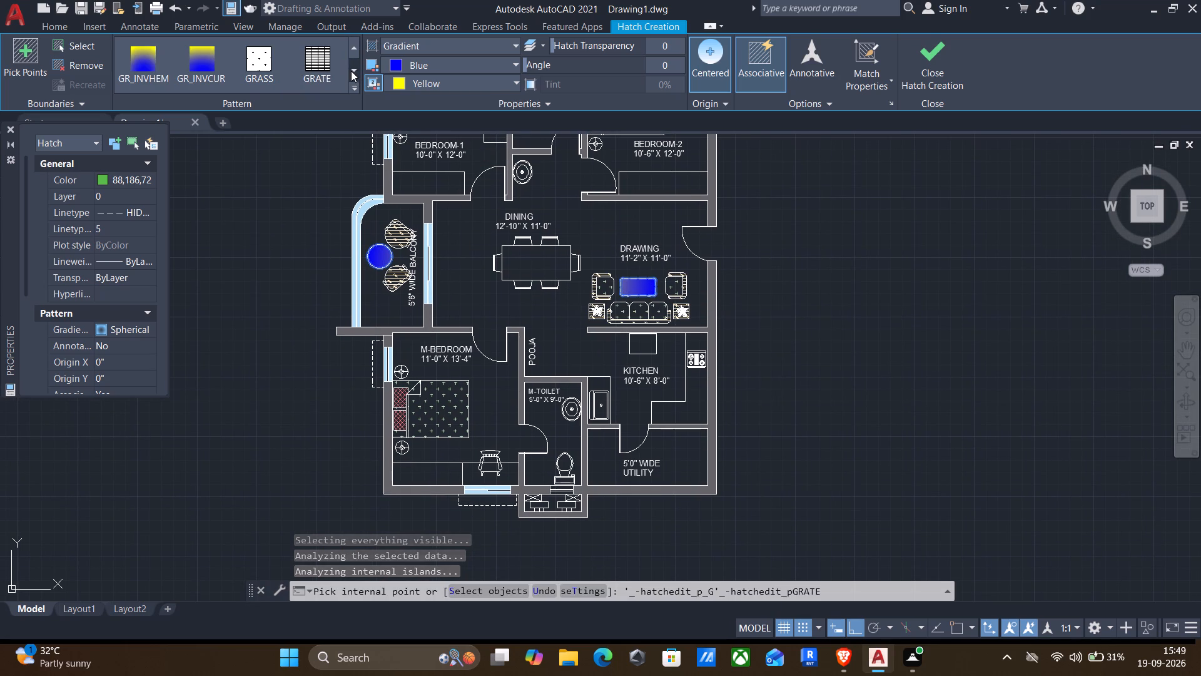
{"action": "left_click", "coordinate": [350, 71]}
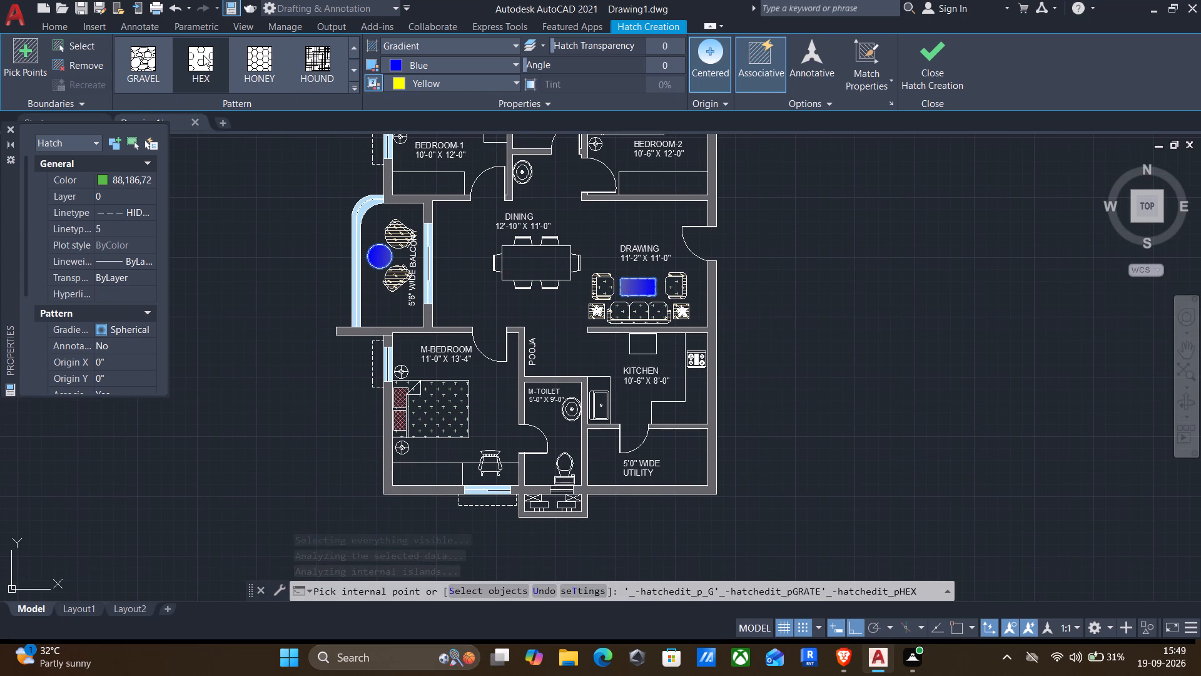
{"action": "left_click", "coordinate": [139, 56]}
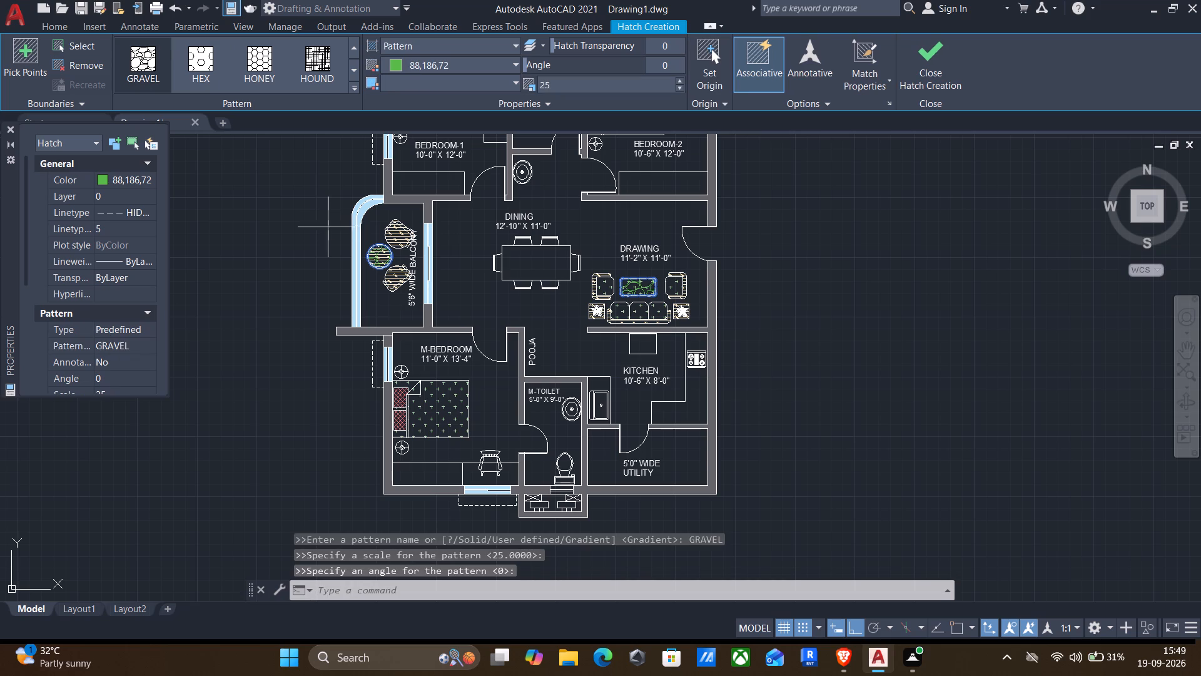
{"action": "scroll", "coordinate": [387, 260], "scroll_direction": "up", "scroll_amount": 3}
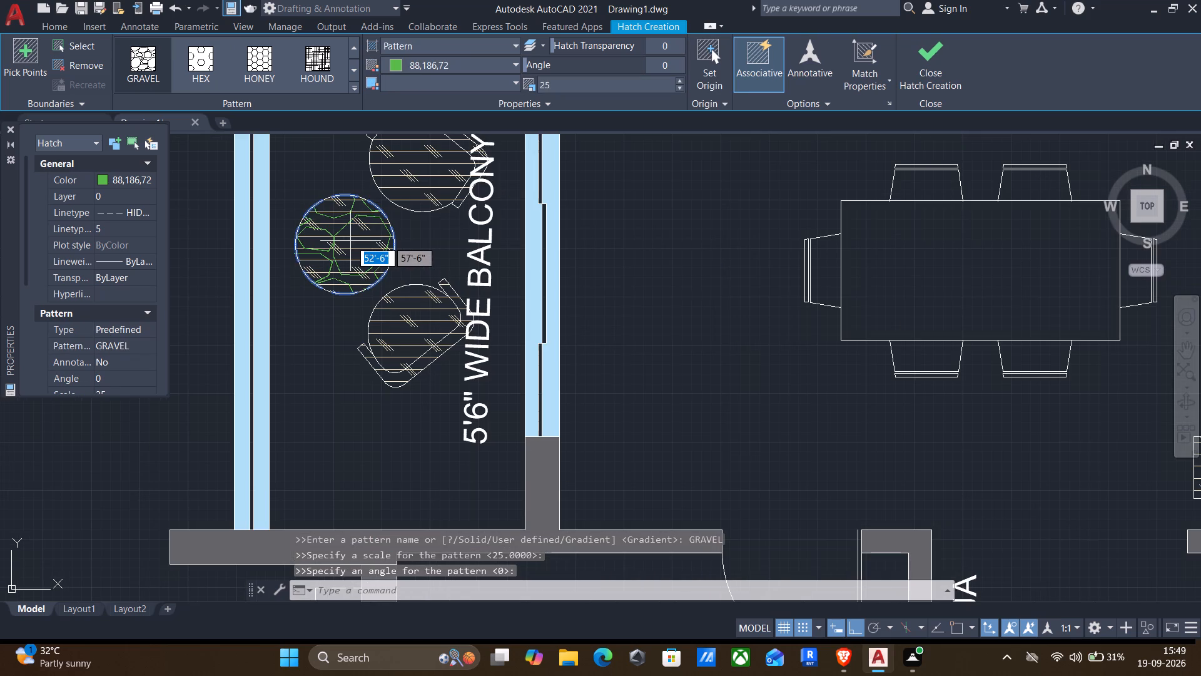
Fill the dining table and the seats of its six surrounding chairs with the GRAVEL hatch at scale 25.
{"action": "scroll", "coordinate": [374, 255], "scroll_direction": "down", "scroll_amount": 2}
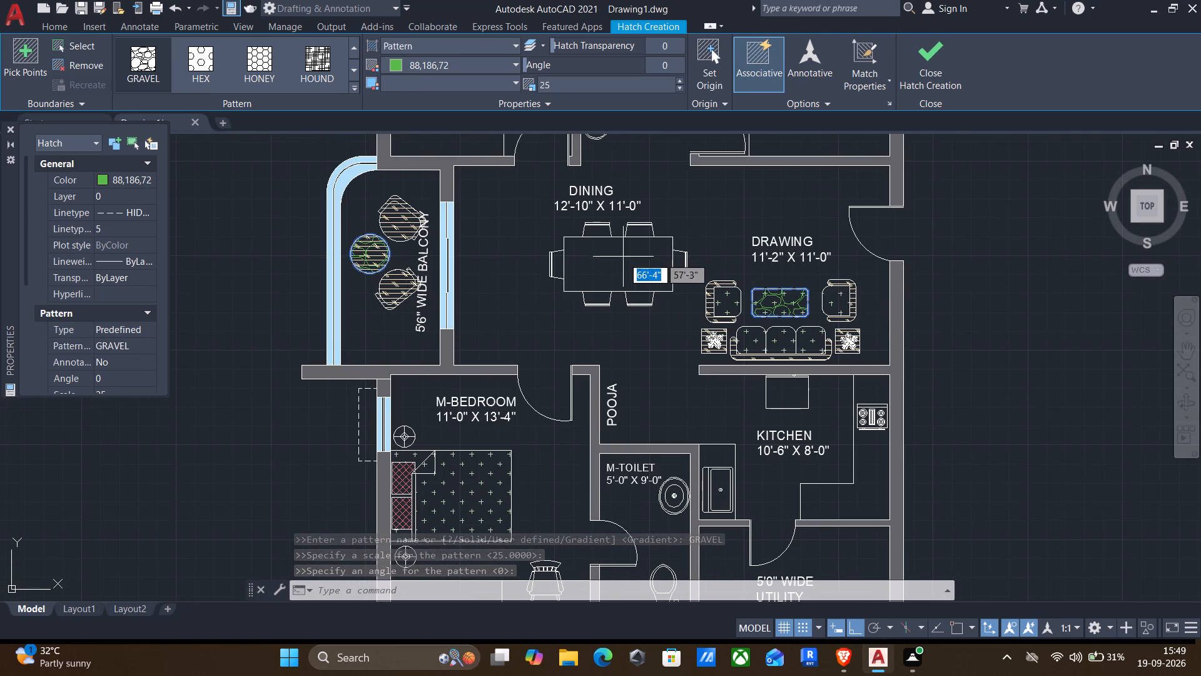
{"action": "left_click", "coordinate": [609, 245]}
{"action": "scroll", "coordinate": [733, 302], "scroll_direction": "down", "scroll_amount": 1}
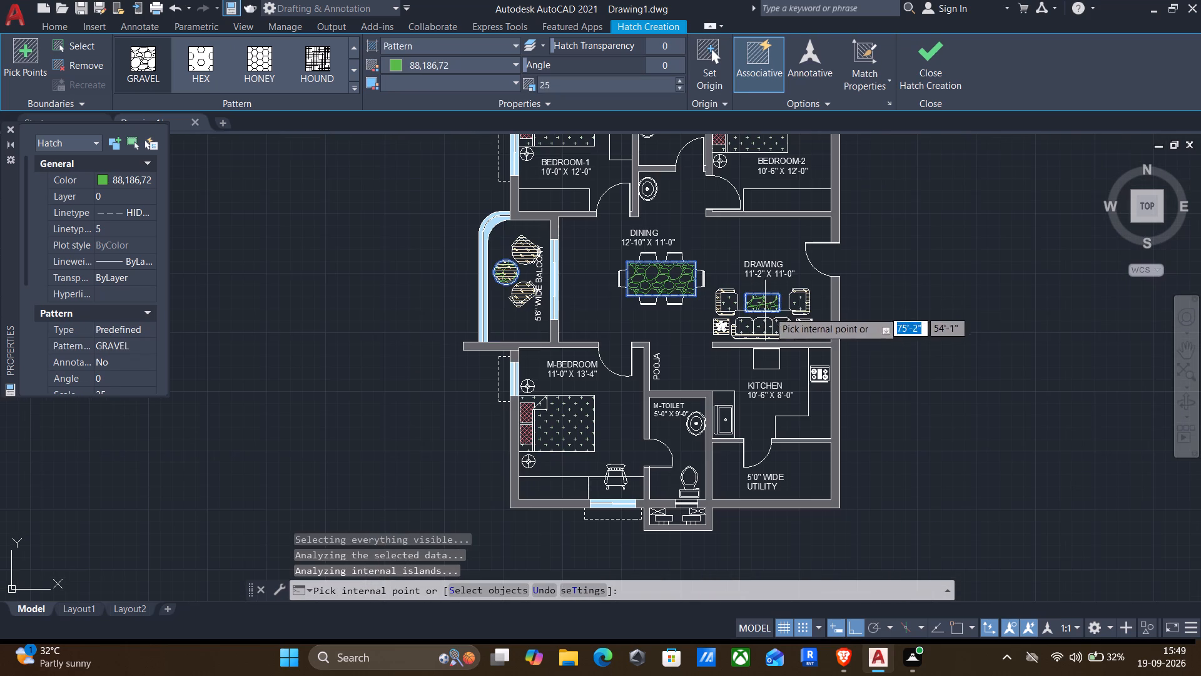
{"action": "scroll", "coordinate": [645, 300], "scroll_direction": "up", "scroll_amount": 3}
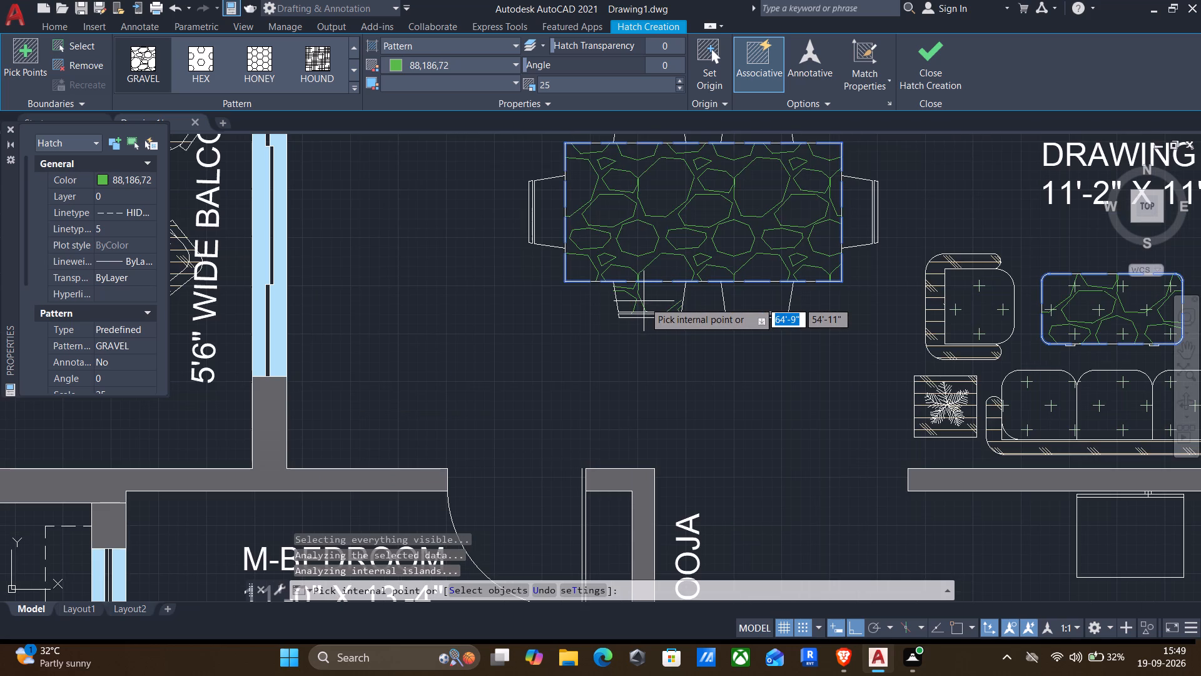
{"action": "left_click", "coordinate": [644, 302]}
{"action": "left_click", "coordinate": [739, 294]}
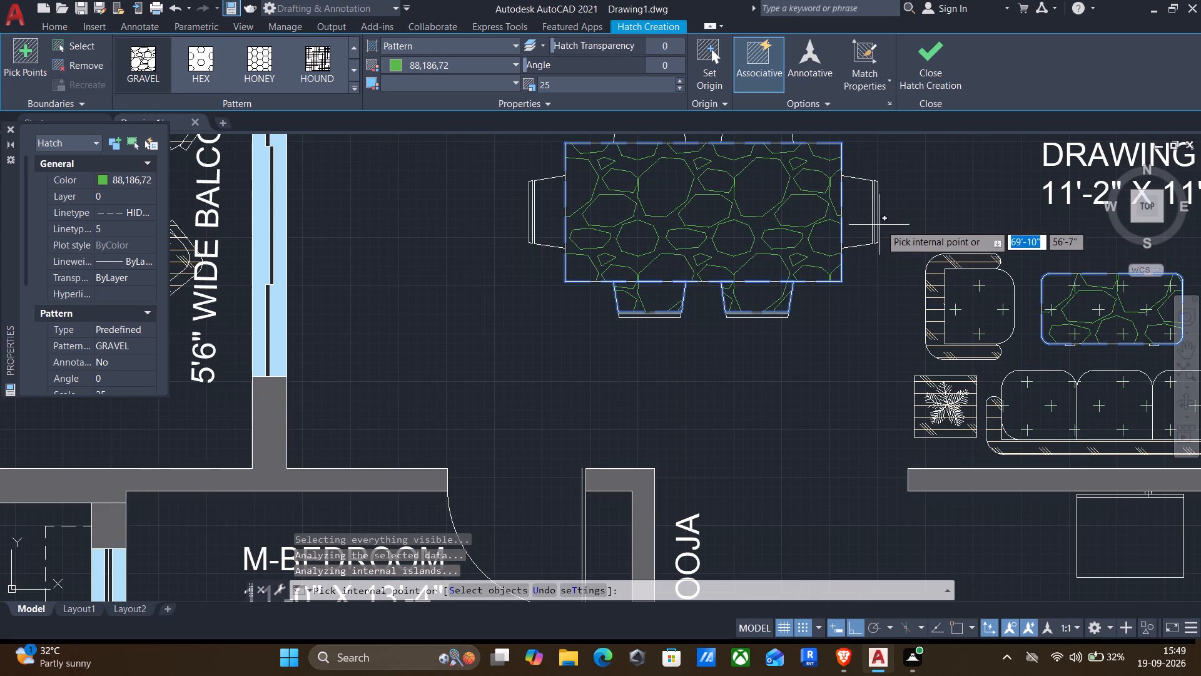
{"action": "left_click", "coordinate": [865, 221]}
{"action": "left_click", "coordinate": [536, 219]}
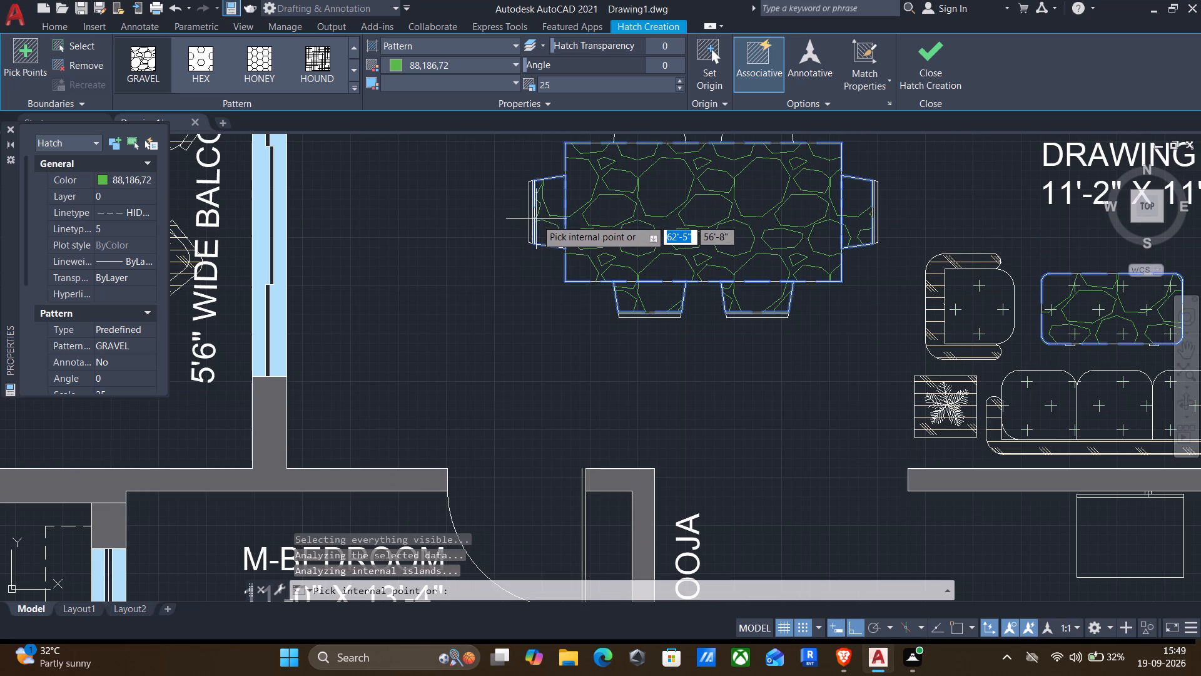
{"action": "middle_click_drag", "start_coordinate": [511, 290], "coordinate": [500, 379]}
{"action": "left_click", "coordinate": [624, 221]}
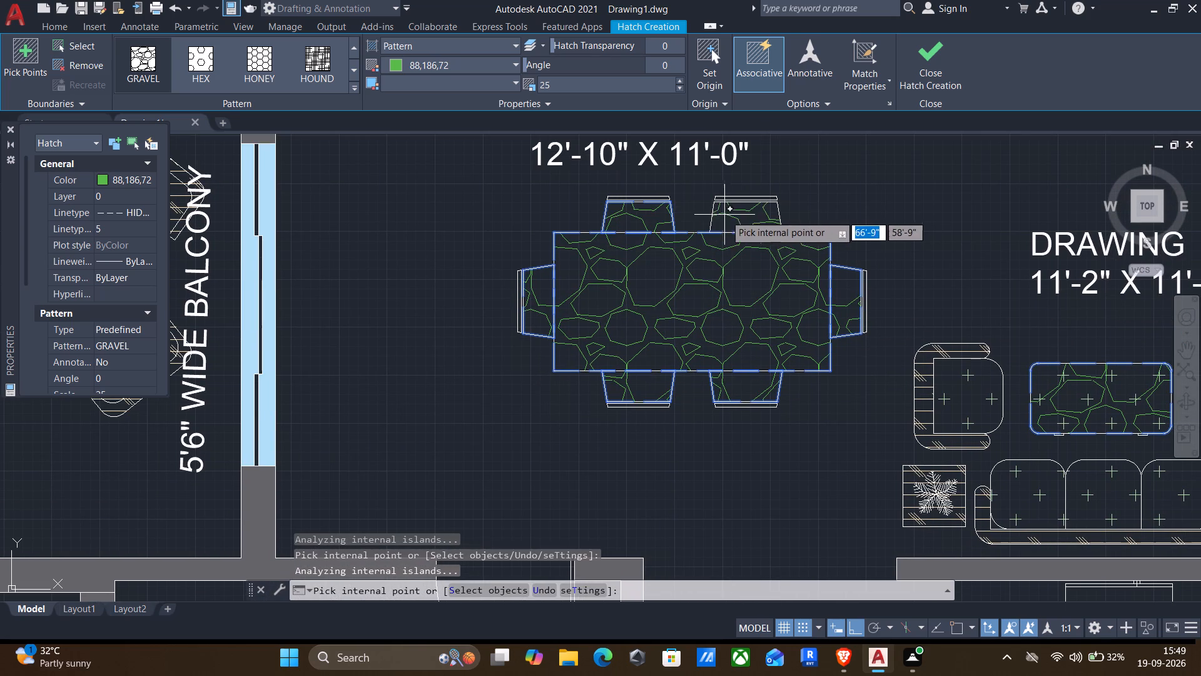
{"action": "left_click", "coordinate": [728, 216]}
Fill the rectangle against the wall above the KITCHEN label with the same GRAVEL hatch.
{"action": "scroll", "coordinate": [671, 258], "scroll_direction": "down", "scroll_amount": 2}
{"action": "middle_click_drag", "start_coordinate": [642, 326], "coordinate": [595, 280]}
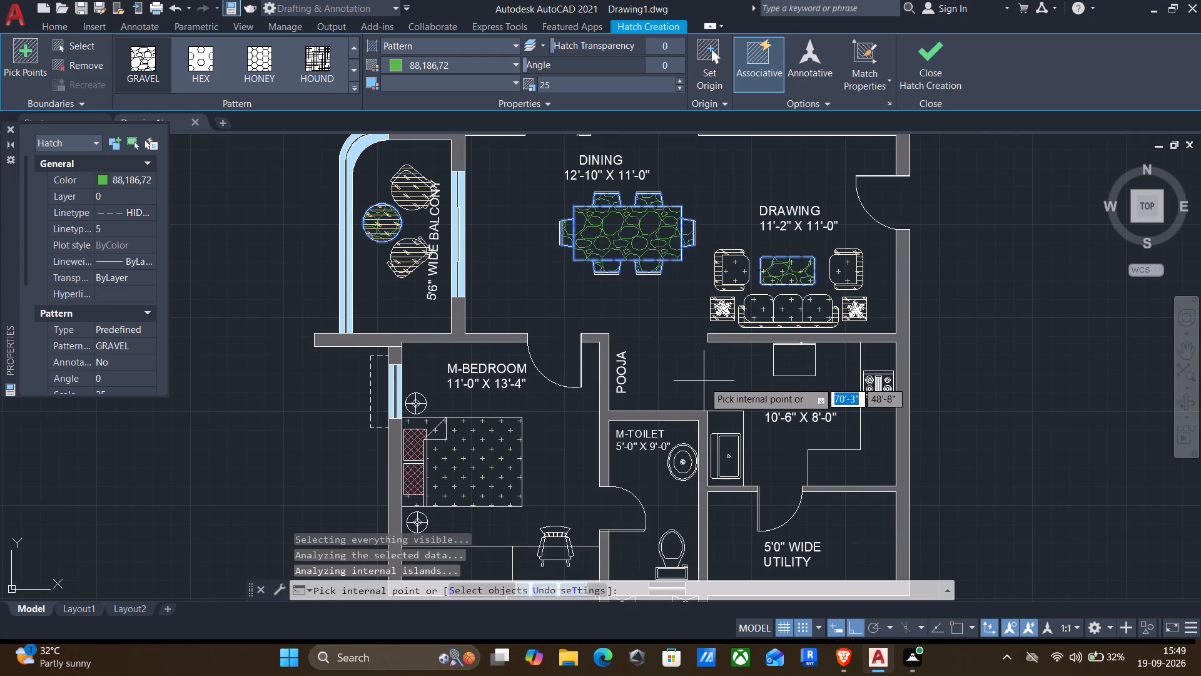
{"action": "middle_click_drag", "start_coordinate": [700, 382], "coordinate": [687, 357]}
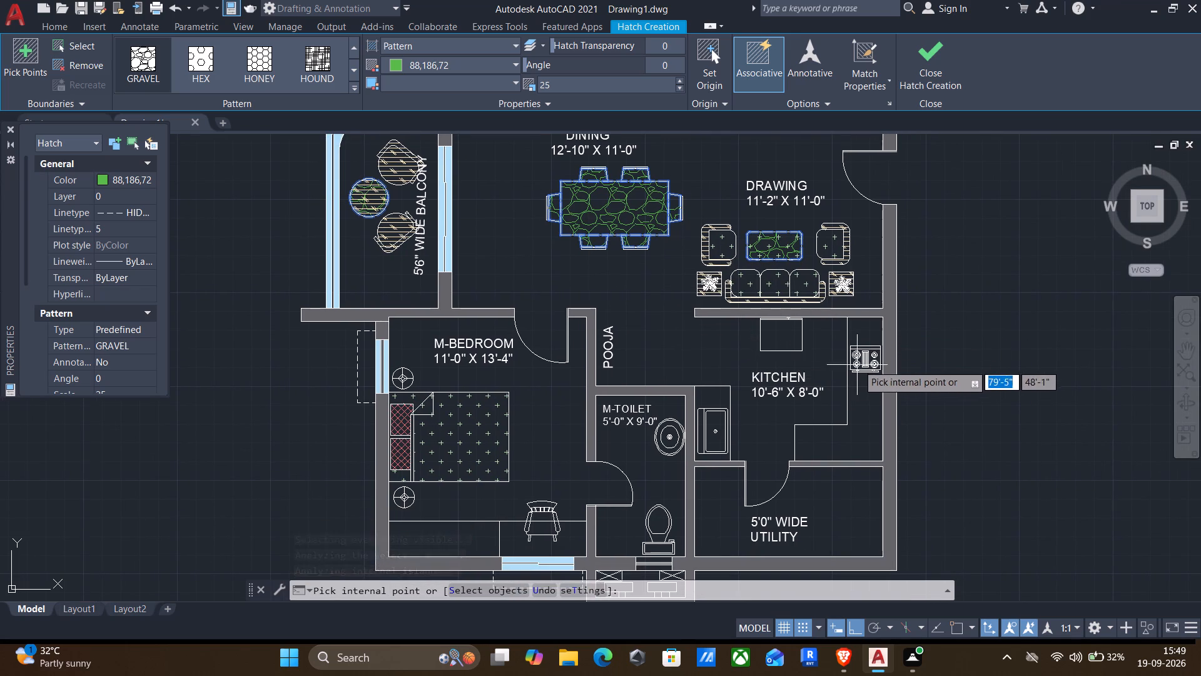
{"action": "left_click", "coordinate": [770, 340]}
Apply the GRAVEL hatch to the beds in BEDROOM-1, BEDROOM-2 and M-BEDROOM, and finish the hatch.
{"action": "scroll", "coordinate": [692, 354], "scroll_direction": "down", "scroll_amount": 1}
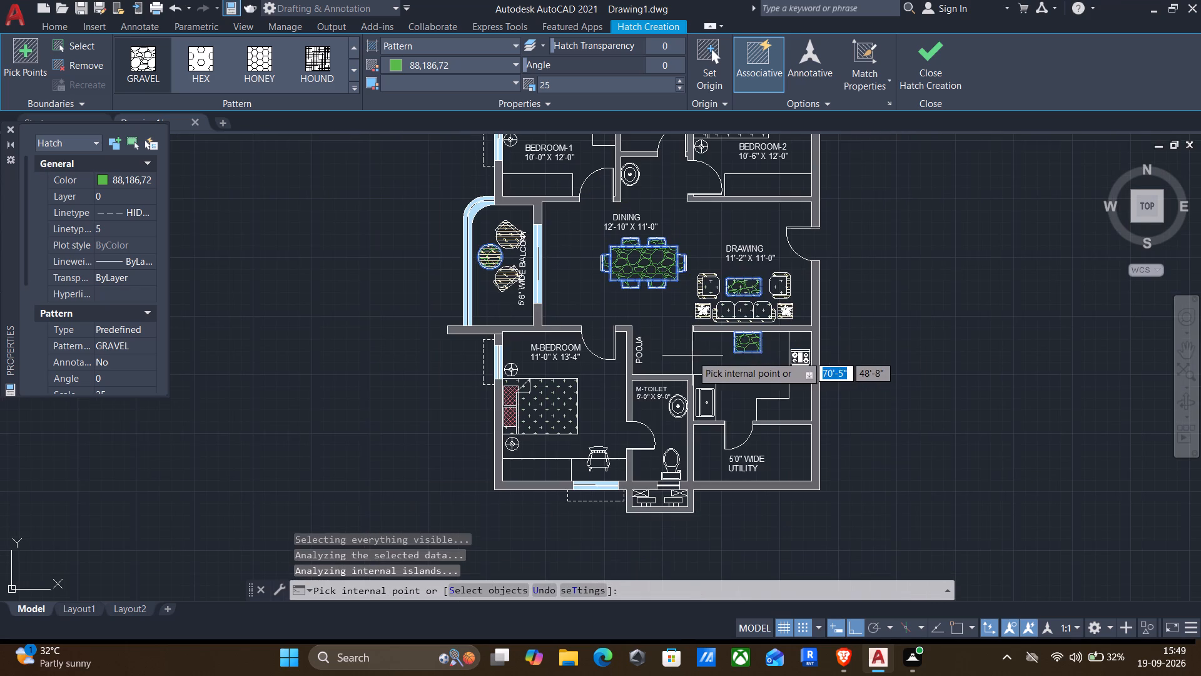
{"action": "middle_click_drag", "start_coordinate": [691, 358], "coordinate": [753, 523]}
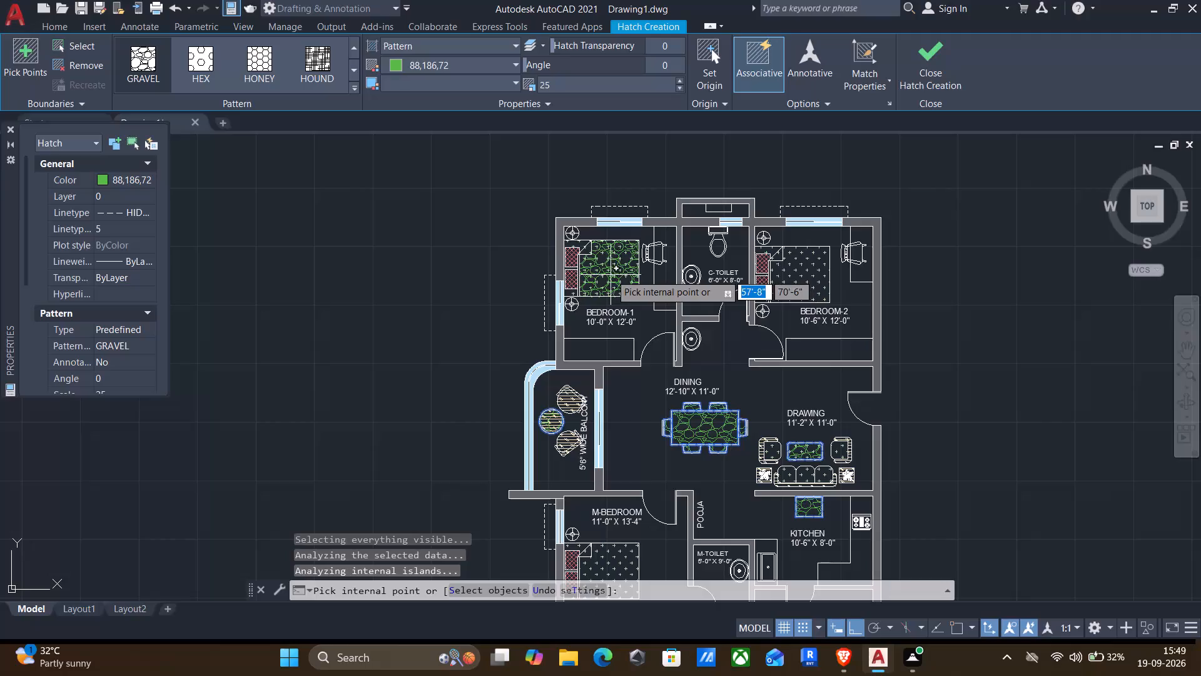
{"action": "left_click", "coordinate": [611, 274]}
{"action": "left_click", "coordinate": [808, 282]}
{"action": "scroll", "coordinate": [657, 332], "scroll_direction": "down", "scroll_amount": 1}
{"action": "middle_click_drag", "start_coordinate": [603, 369], "coordinate": [602, 369]}
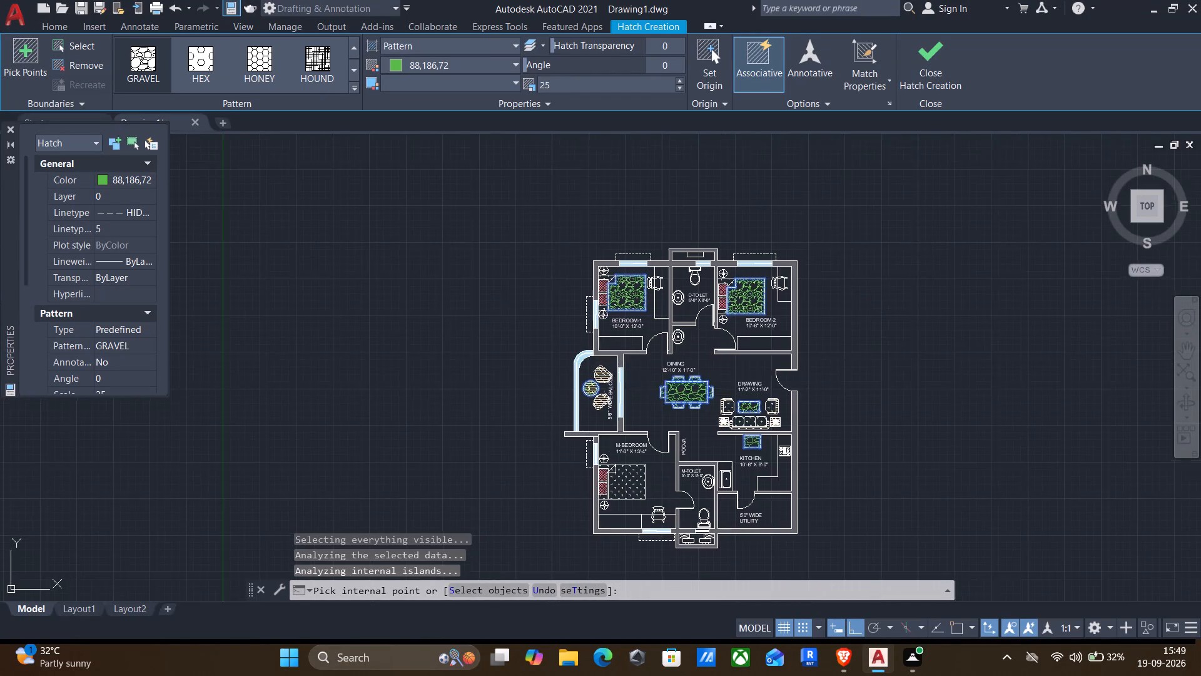
{"action": "middle_click_drag", "start_coordinate": [602, 369], "coordinate": [652, 276]}
{"action": "left_click", "coordinate": [684, 385]}
{"action": "scroll", "coordinate": [659, 406], "scroll_direction": "up", "scroll_amount": 3}
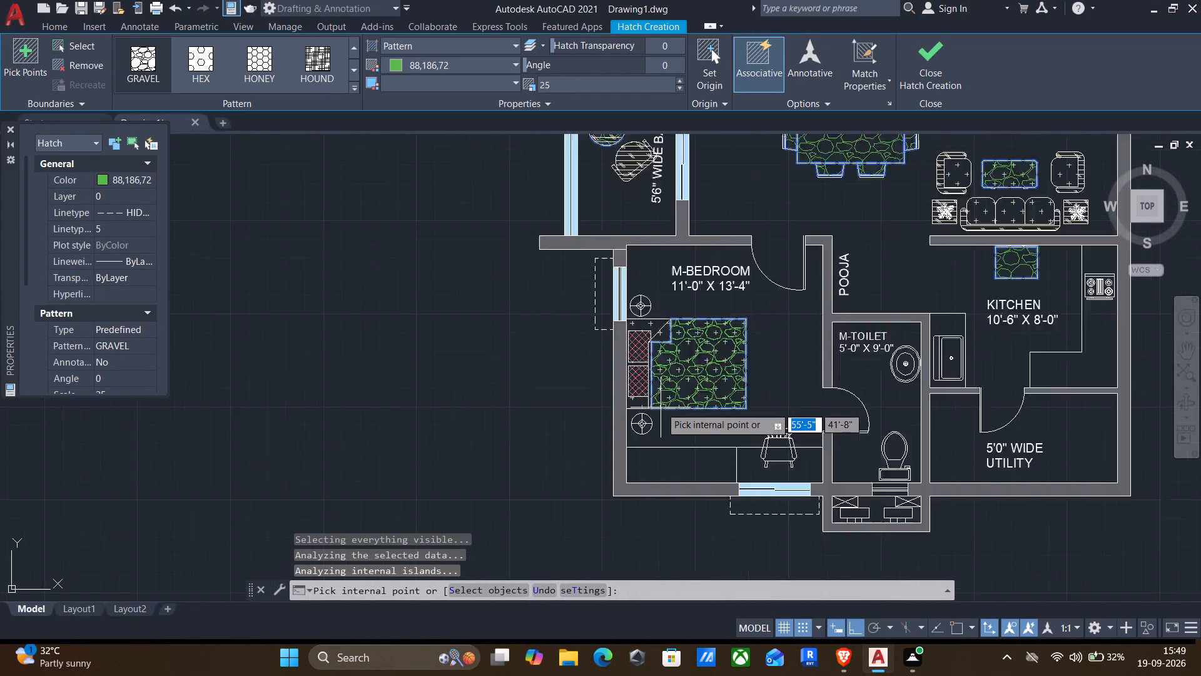
{"action": "scroll", "coordinate": [634, 395], "scroll_direction": "down", "scroll_amount": 2}
{"action": "scroll", "coordinate": [791, 438], "scroll_direction": "up", "scroll_amount": 2}
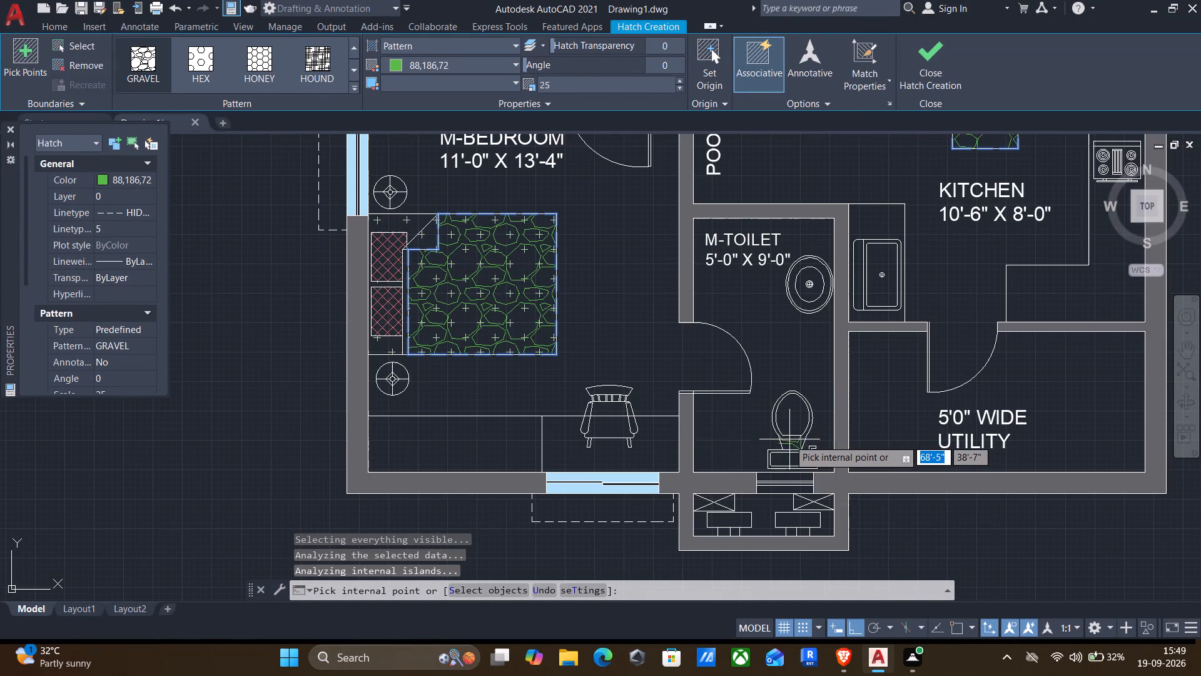
{"action": "key", "text": "Return"}
Examine the furniture hatches and room layout across the whole floor plan.
{"action": "scroll", "coordinate": [717, 444], "scroll_direction": "down", "scroll_amount": 2}
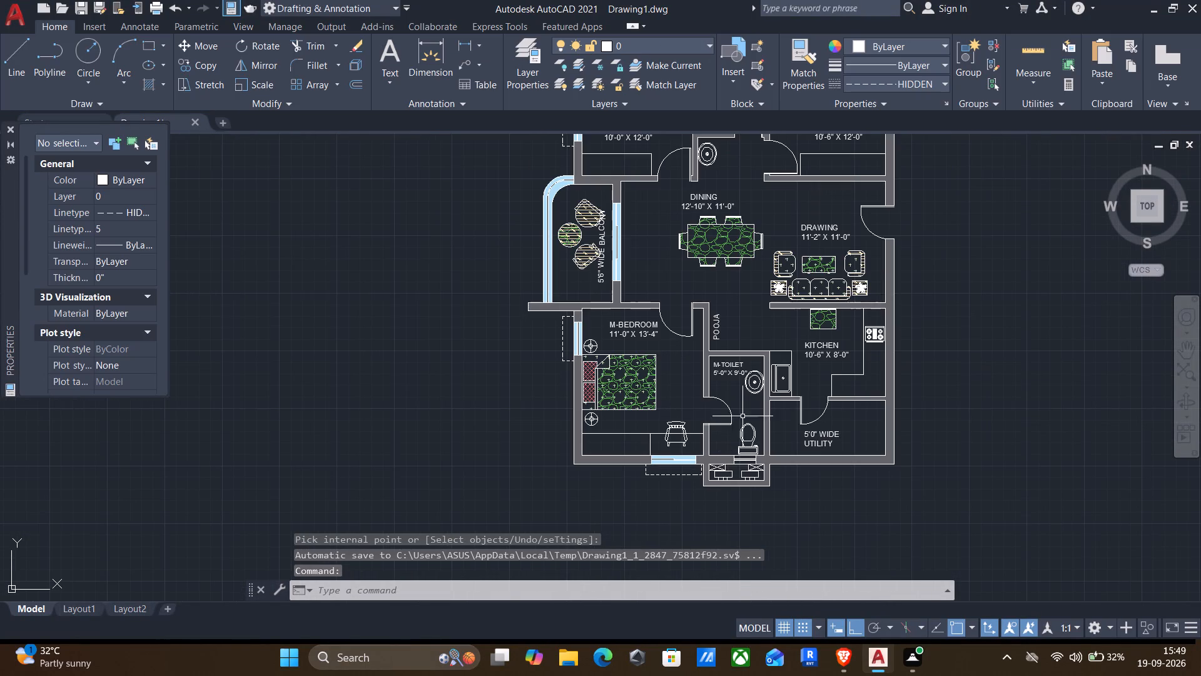
{"action": "scroll", "coordinate": [777, 426], "scroll_direction": "down", "scroll_amount": 1}
{"action": "middle_click_drag", "start_coordinate": [771, 376], "coordinate": [782, 461]}
{"action": "scroll", "coordinate": [707, 407], "scroll_direction": "up", "scroll_amount": 1}
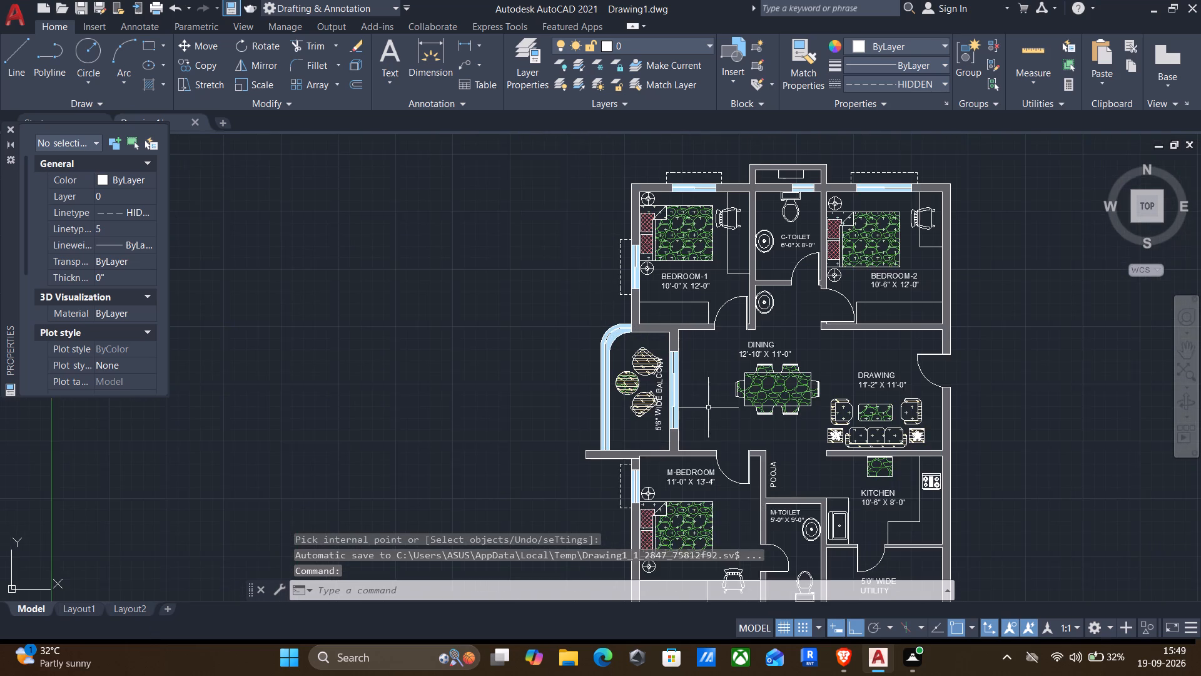
{"action": "middle_click_drag", "start_coordinate": [715, 408], "coordinate": [622, 391]}
{"action": "scroll", "coordinate": [621, 392], "scroll_direction": "down", "scroll_amount": 1}
{"action": "middle_click_drag", "start_coordinate": [626, 393], "coordinate": [615, 377]}
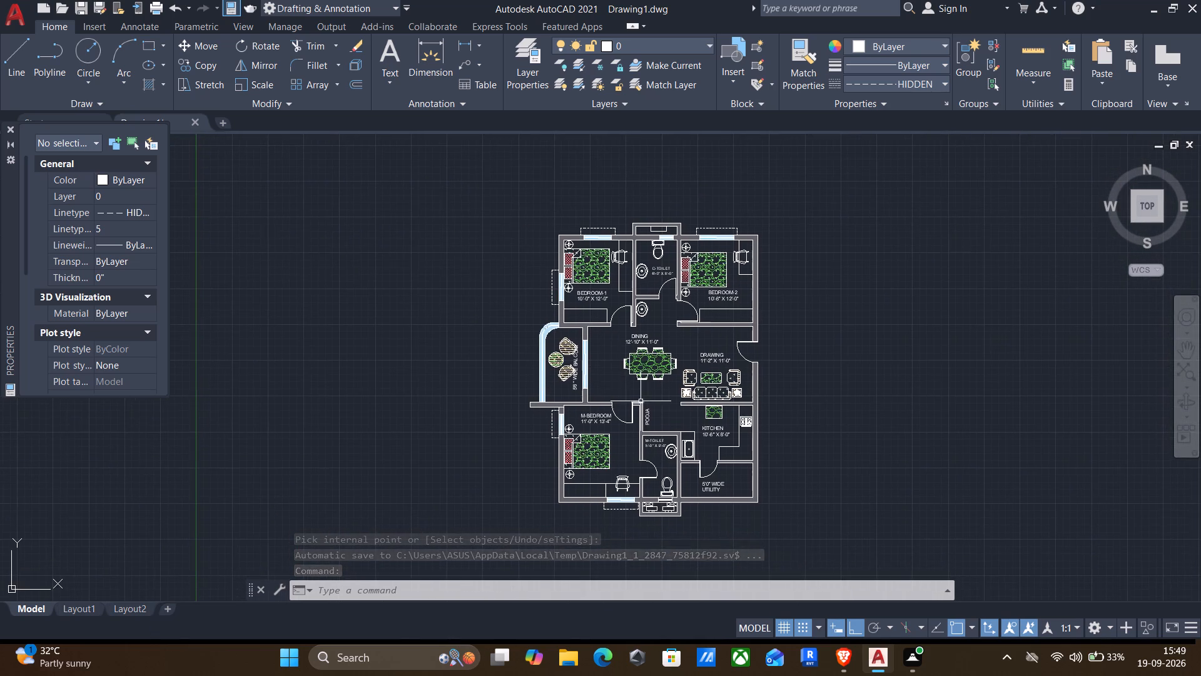
{"action": "scroll", "coordinate": [641, 402], "scroll_direction": "up", "scroll_amount": 1}
{"action": "middle_click_drag", "start_coordinate": [637, 414], "coordinate": [649, 417]}
{"action": "middle_click_drag", "start_coordinate": [652, 409], "coordinate": [651, 416]}
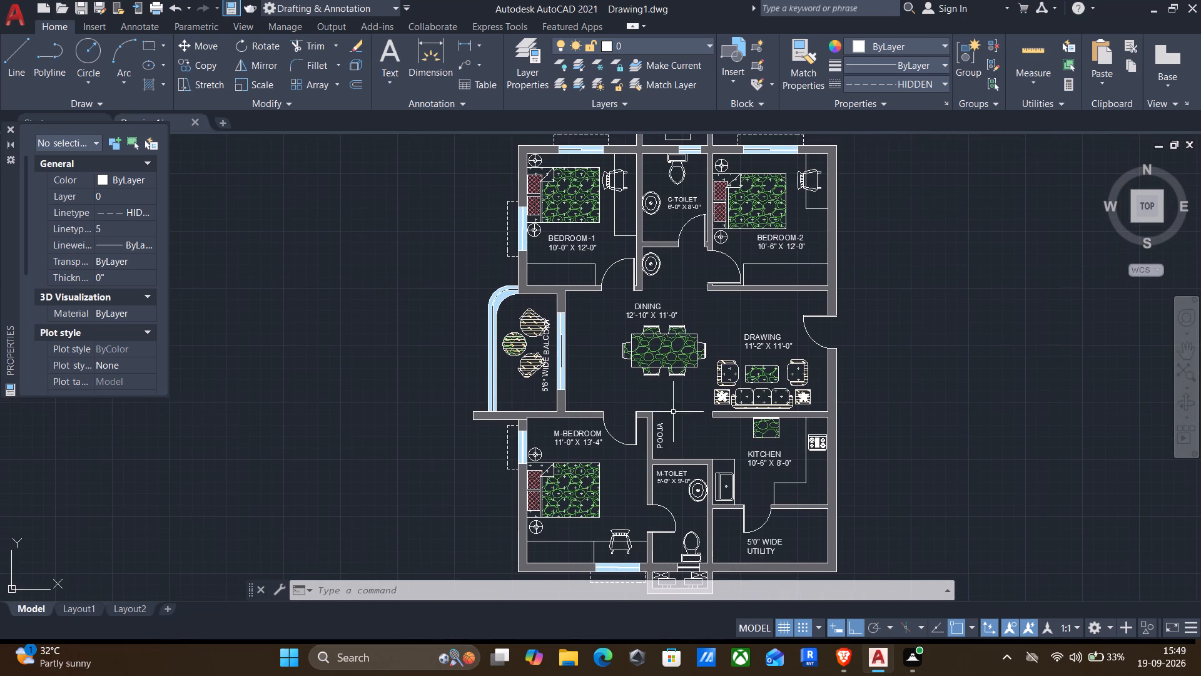
{"action": "scroll", "coordinate": [673, 401], "scroll_direction": "down", "scroll_amount": 1}
{"action": "middle_click_drag", "start_coordinate": [676, 402], "coordinate": [658, 396]}
{"action": "scroll", "coordinate": [662, 386], "scroll_direction": "up", "scroll_amount": 1}
{"action": "middle_click_drag", "start_coordinate": [662, 389], "coordinate": [658, 397]}
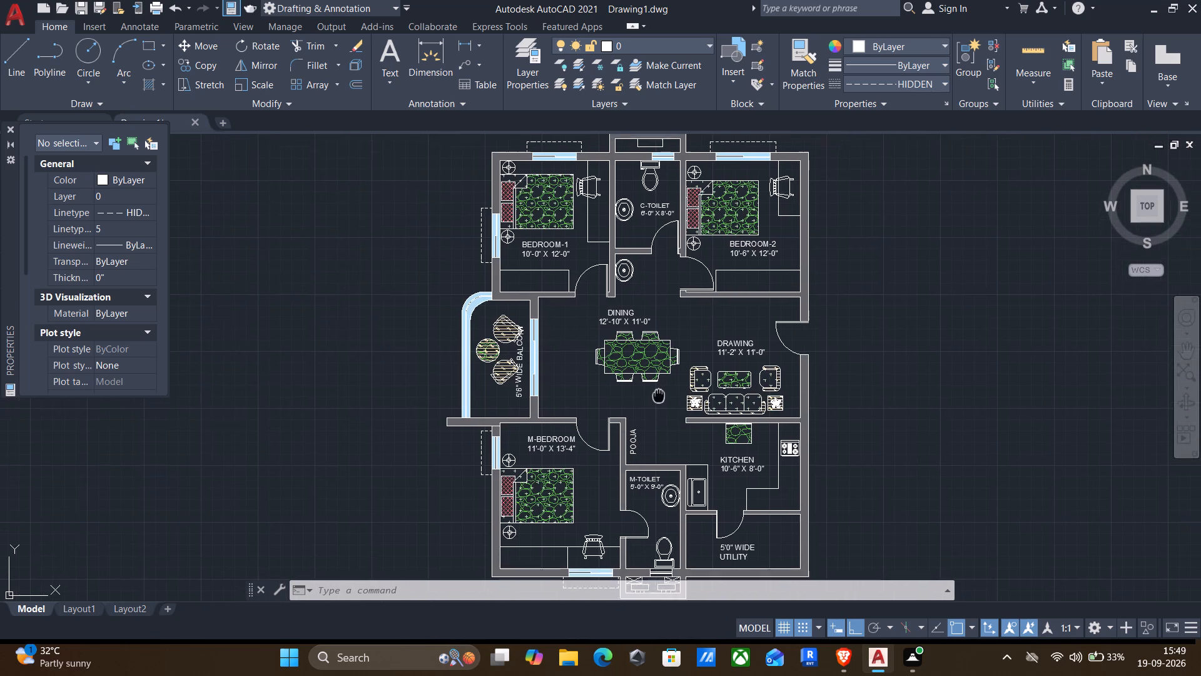
{"action": "middle_click_drag", "start_coordinate": [658, 397], "coordinate": [667, 405]}
{"action": "middle_click_drag", "start_coordinate": [669, 399], "coordinate": [669, 386]}
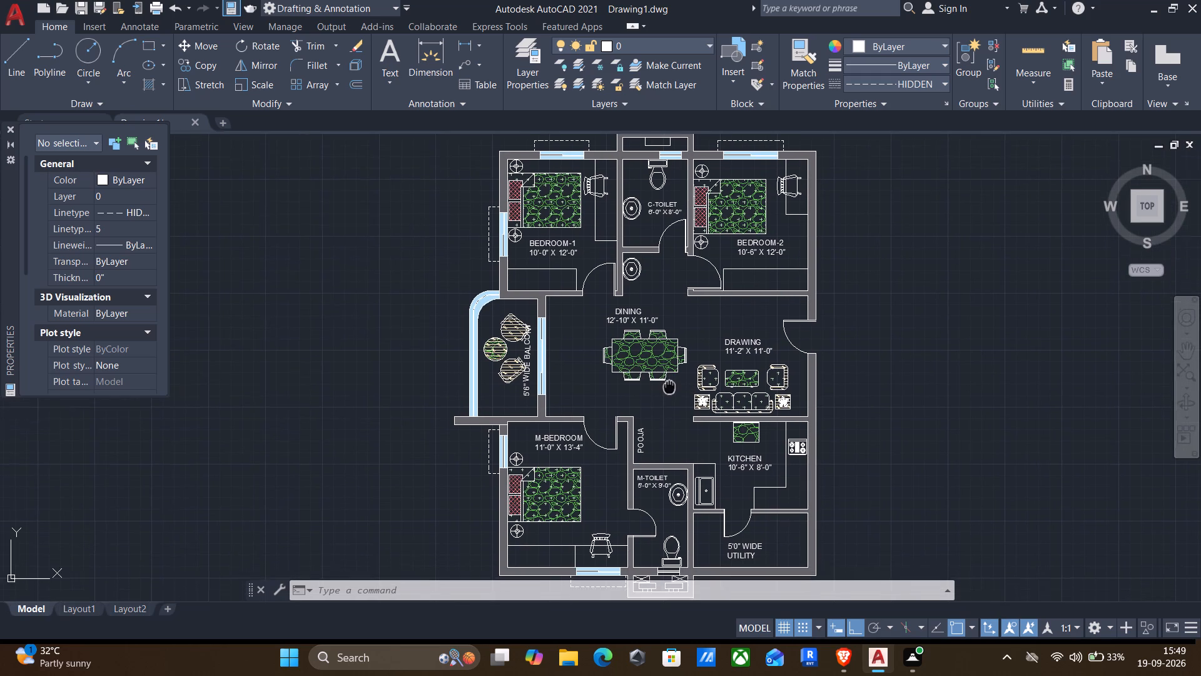
{"action": "middle_click_drag", "start_coordinate": [669, 386], "coordinate": [669, 382]}
{"action": "middle_click_drag", "start_coordinate": [667, 401], "coordinate": [681, 419]}
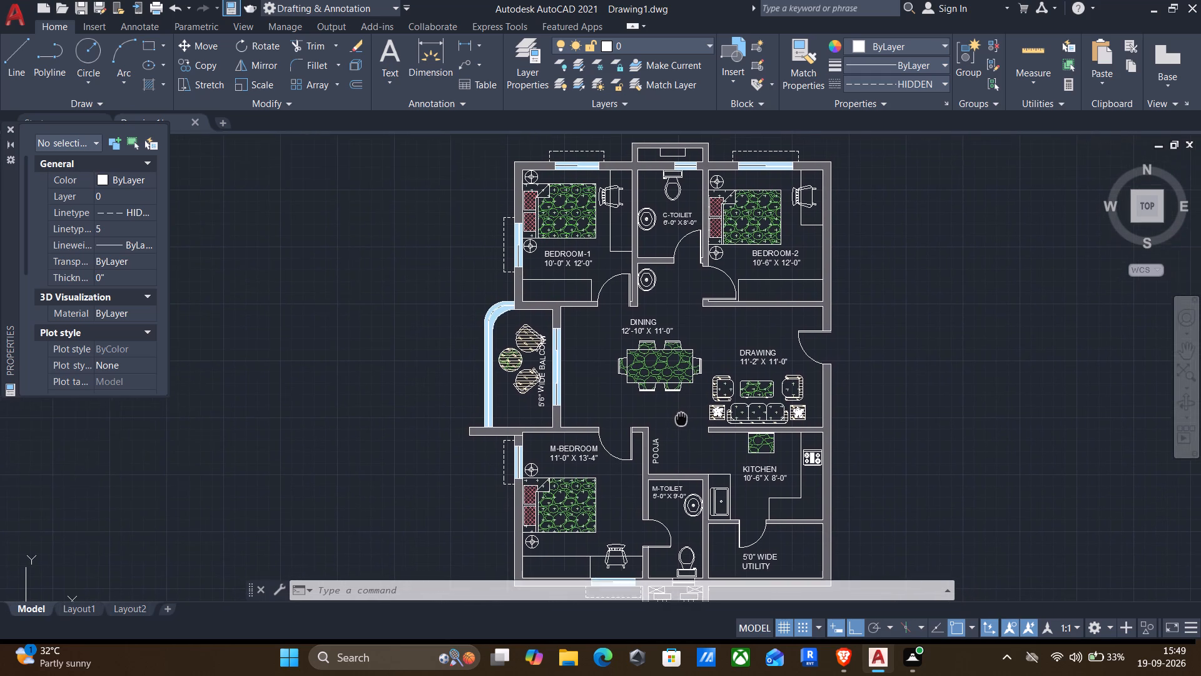
{"action": "middle_click_drag", "start_coordinate": [681, 419], "coordinate": [679, 422]}
{"action": "scroll", "coordinate": [681, 418], "scroll_direction": "down", "scroll_amount": 1}
{"action": "middle_click_drag", "start_coordinate": [681, 419], "coordinate": [665, 390]}
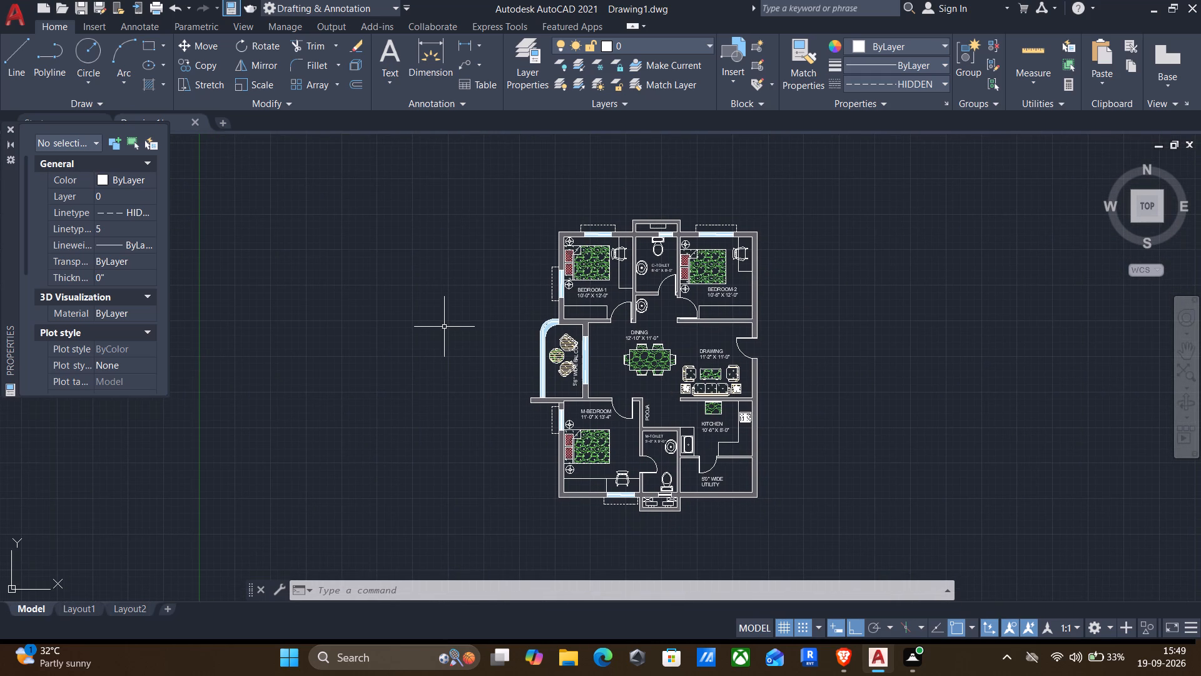
Save the drawing in Documents as "East-Facing 3BHK Residential Floor Plan" using the copied title from the clipboard history.
{"action": "key", "text": "ctrl+s"}
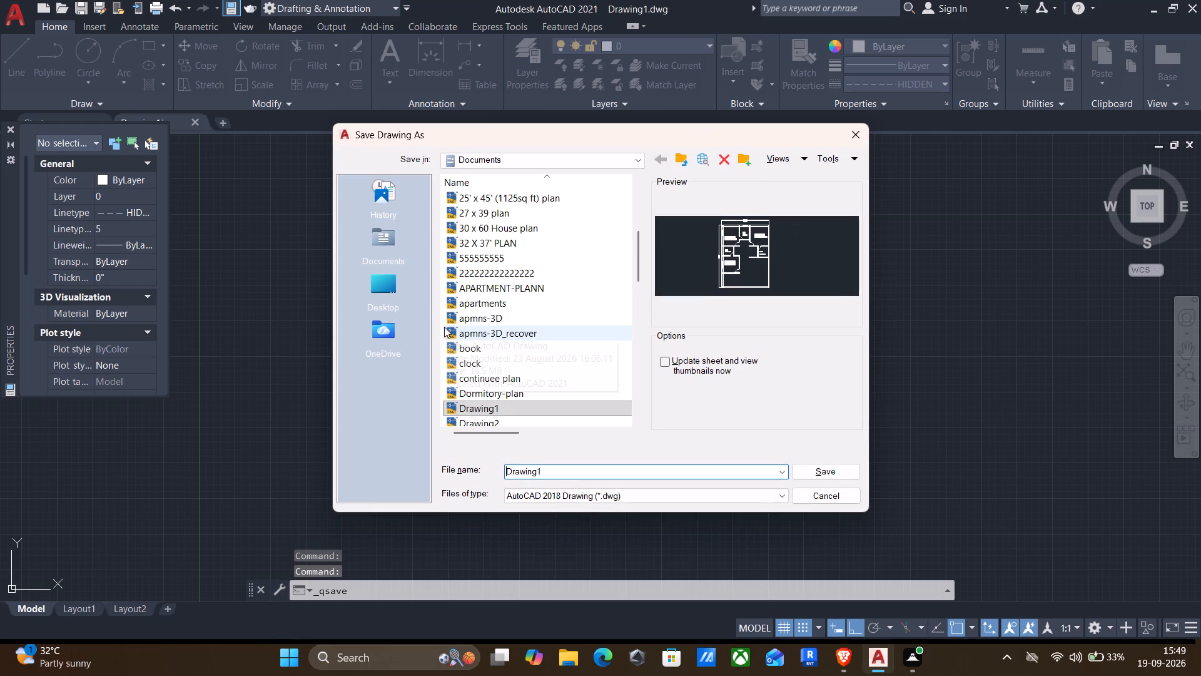
{"action": "key", "text": "Right"}
{"action": "key", "text": "Right"}
{"action": "key", "text": "Right"}
{"action": "key", "text": "Right"}
{"action": "key", "text": "Right"}
{"action": "key", "text": "Right"}
{"action": "key", "text": "Right"}
{"action": "key", "text": "Right"}
{"action": "key", "text": "Right"}
{"action": "key", "text": "Right"}
{"action": "key", "text": "Right"}
{"action": "key", "text": "Right"}
{"action": "key", "text": "Right"}
{"action": "key", "text": "Right"}
{"action": "key", "text": "Right"}
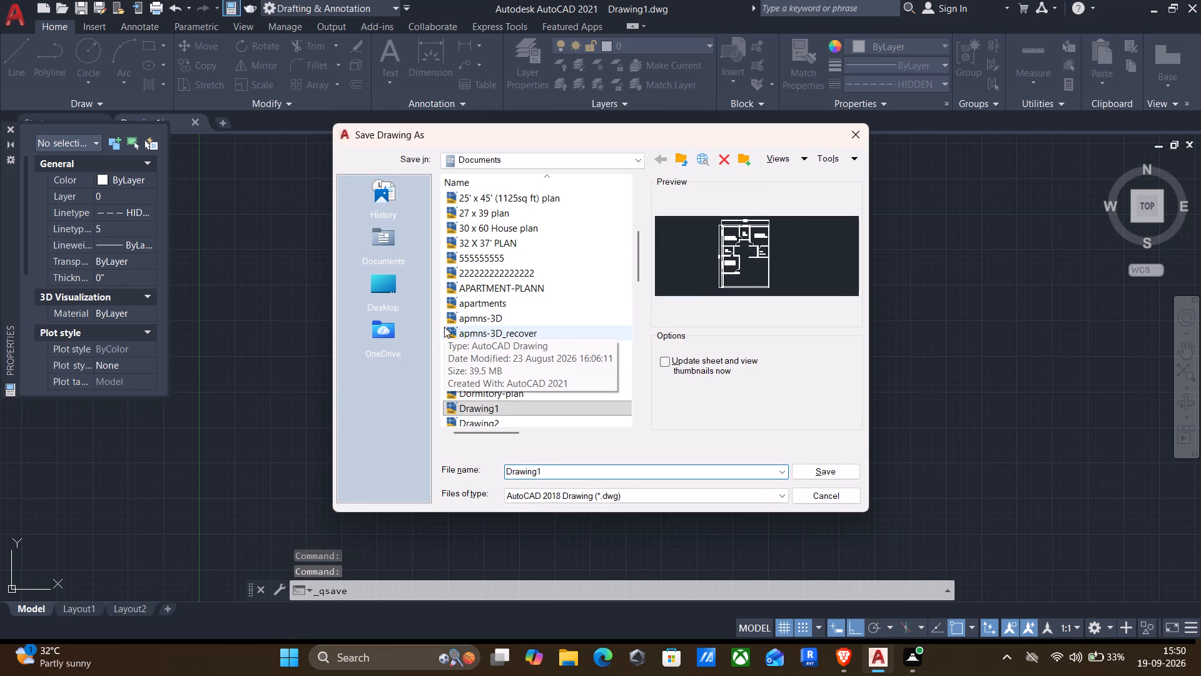
{"action": "key", "text": "BackSpace"}
{"action": "key", "text": "BackSpace"}
{"action": "key", "text": "BackSpace"}
{"action": "key", "text": "BackSpace"}
{"action": "key", "text": "BackSpace"}
{"action": "key", "text": "BackSpace"}
{"action": "key", "text": "BackSpace"}
{"action": "key", "text": "BackSpace"}
{"action": "key", "text": "BackSpace"}
{"action": "key", "text": "BackSpace"}
{"action": "key", "text": "BackSpace"}
{"action": "key", "text": "BackSpace"}
{"action": "key", "text": "BackSpace"}
{"action": "key", "text": "BackSpace"}
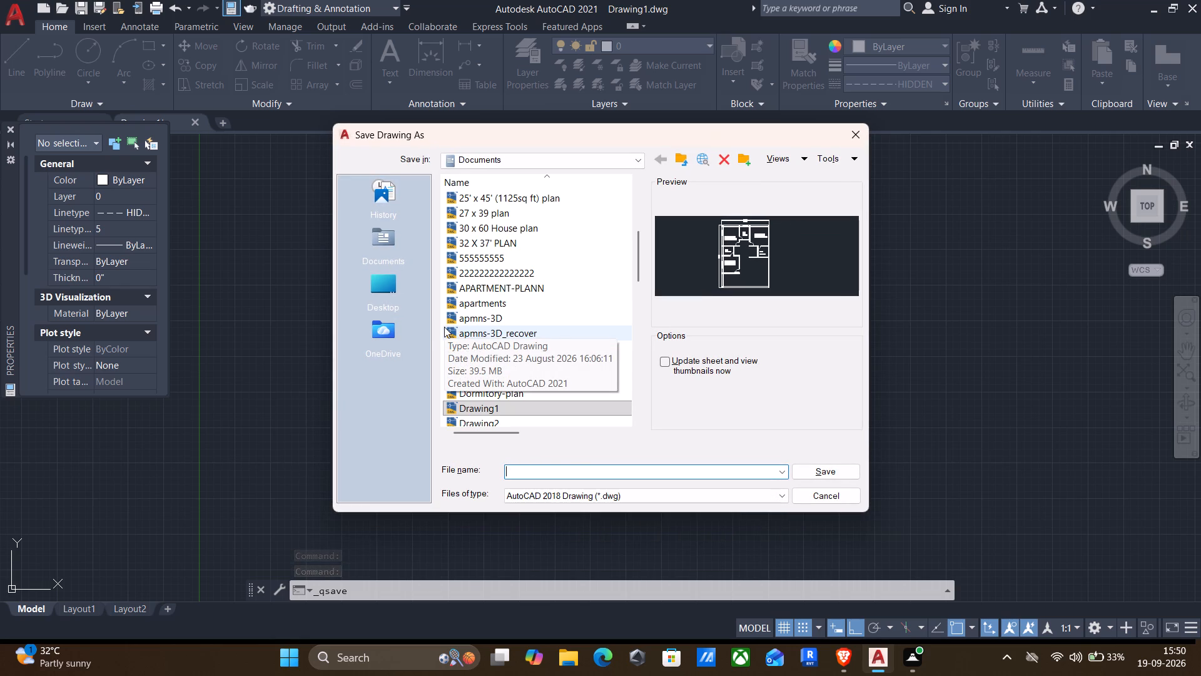
{"action": "key", "text": "super+v"}
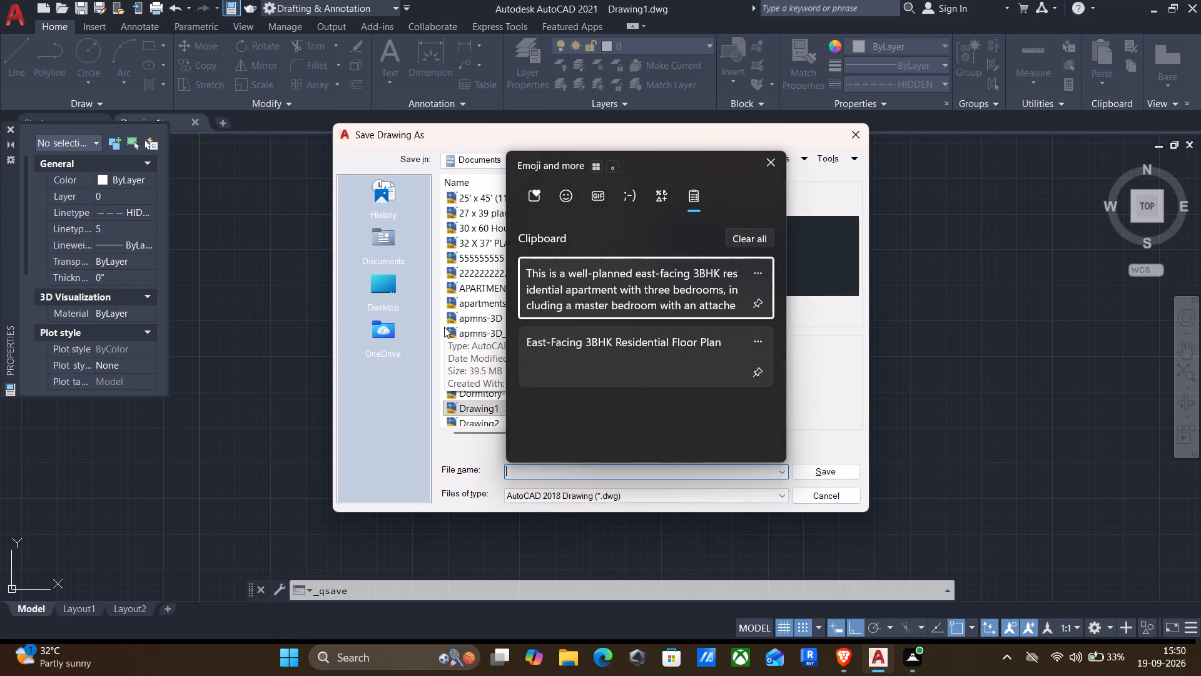
{"action": "key", "text": "Down"}
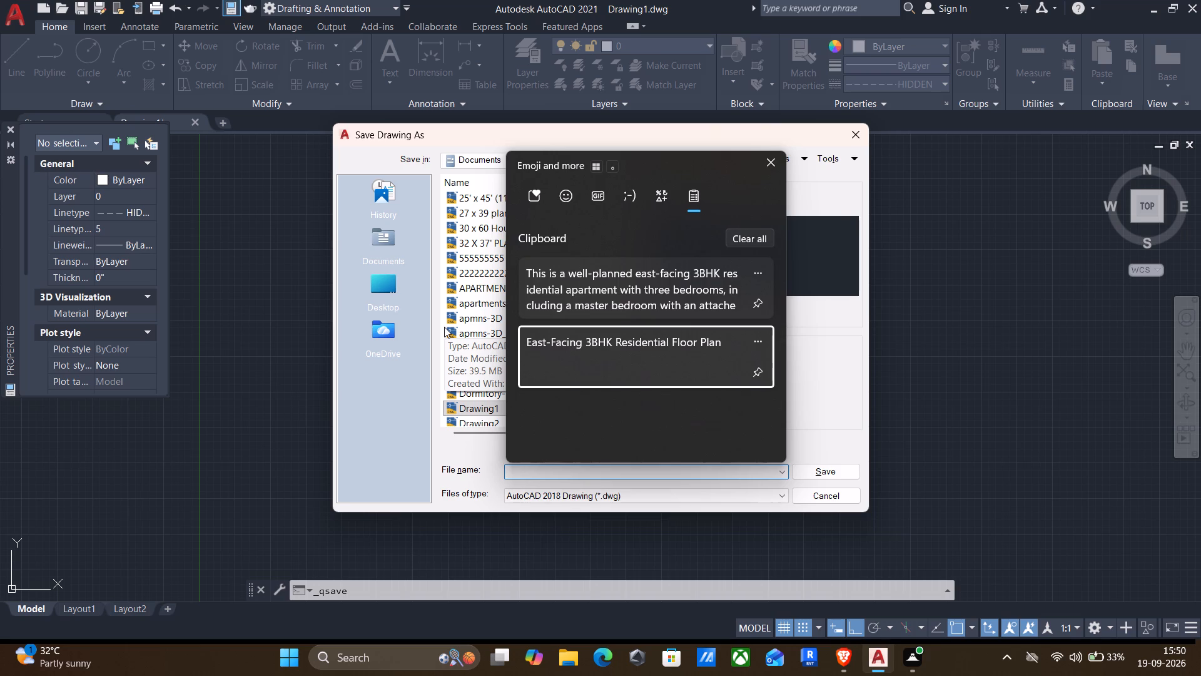
{"action": "key", "text": "Return"}
{"action": "key", "text": "ctrl+v"}
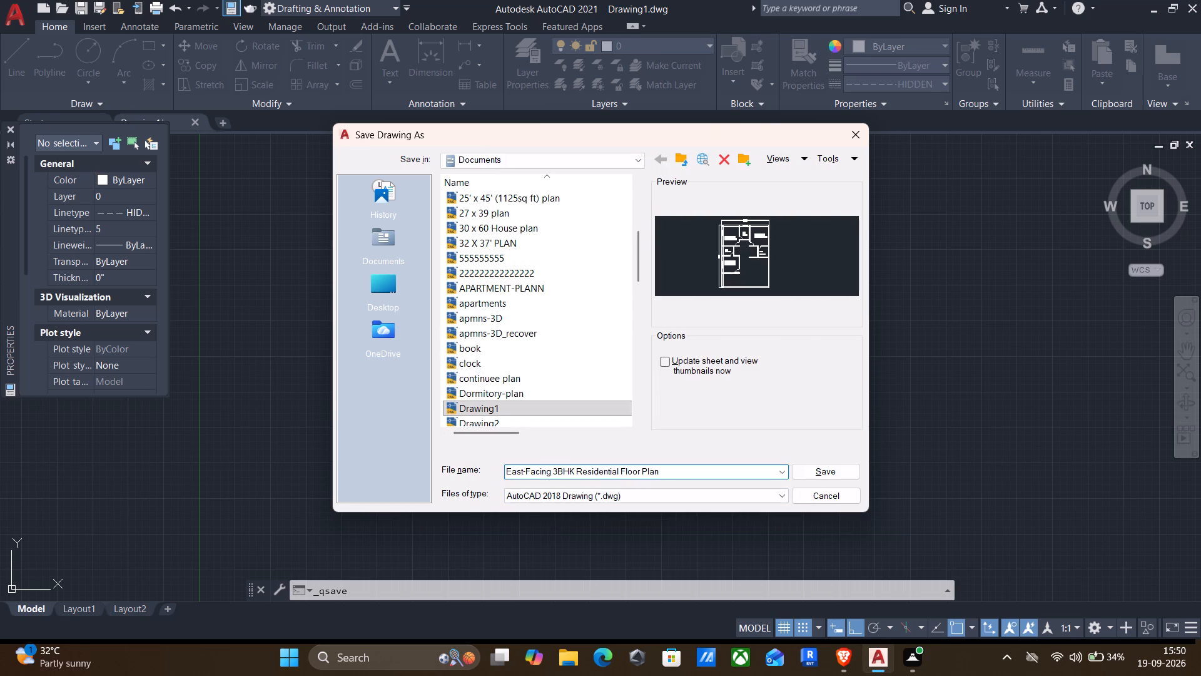
{"action": "left_click", "coordinate": [819, 473]}
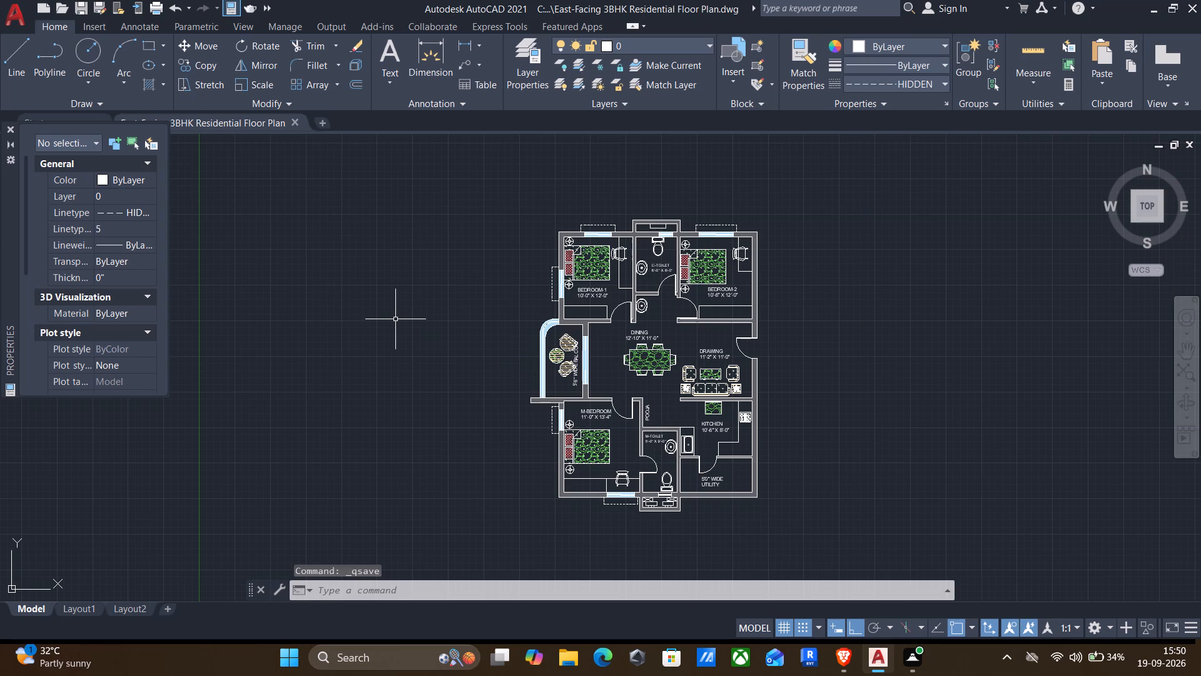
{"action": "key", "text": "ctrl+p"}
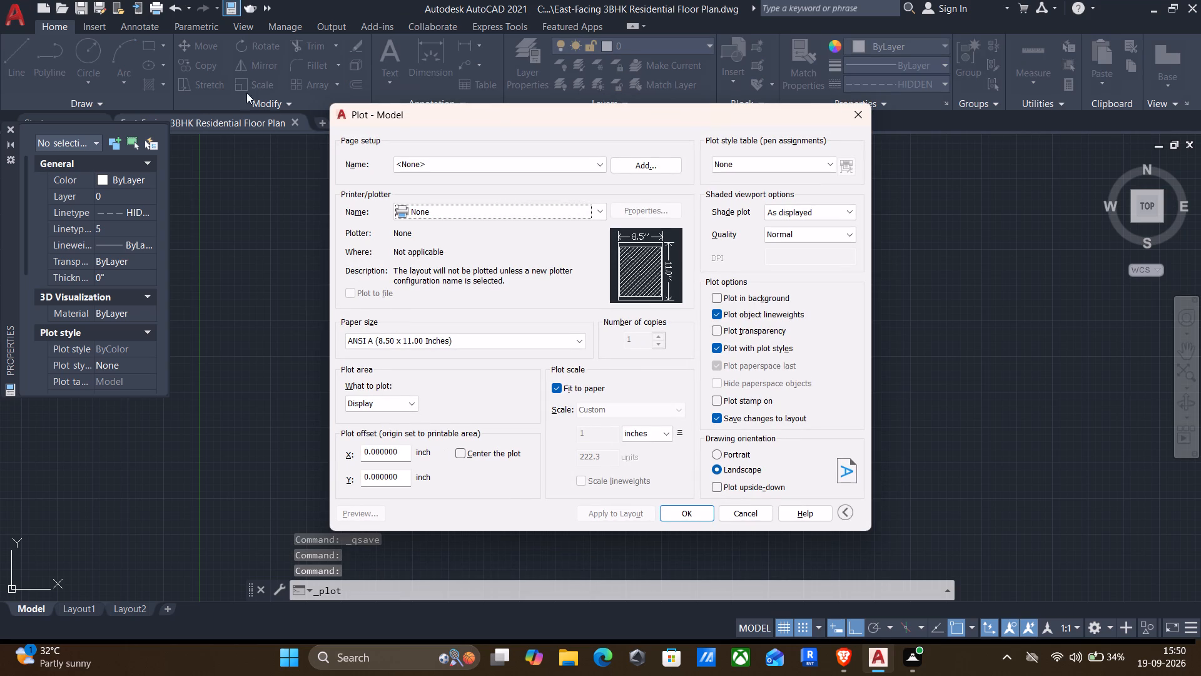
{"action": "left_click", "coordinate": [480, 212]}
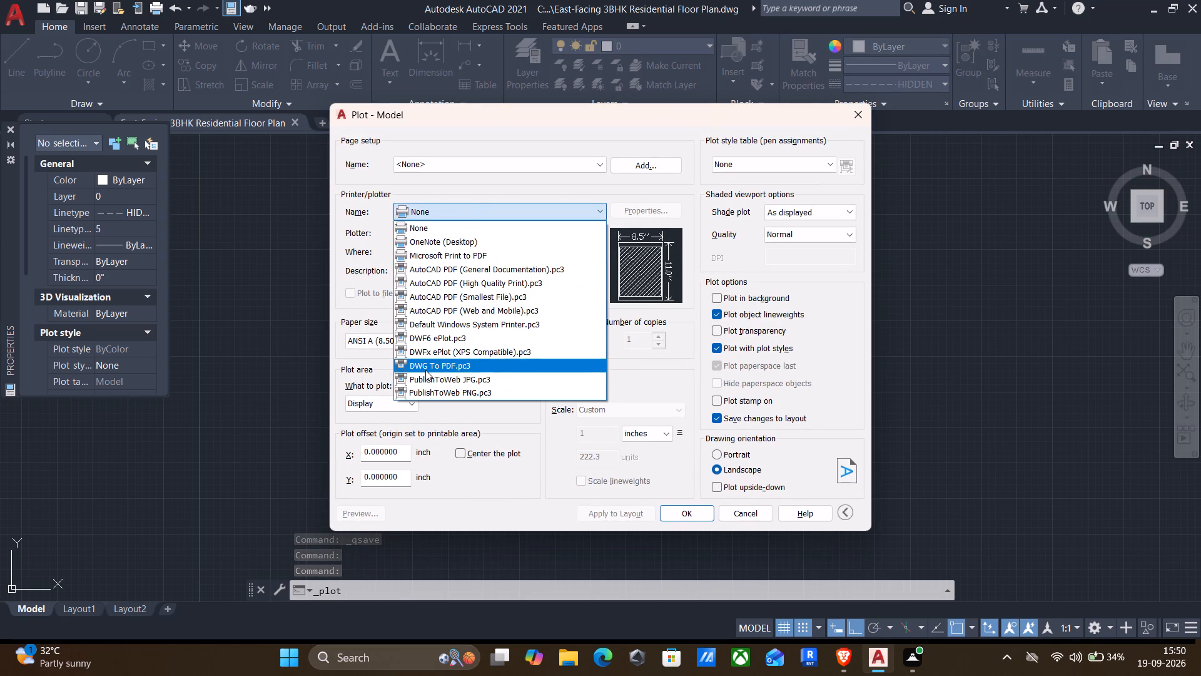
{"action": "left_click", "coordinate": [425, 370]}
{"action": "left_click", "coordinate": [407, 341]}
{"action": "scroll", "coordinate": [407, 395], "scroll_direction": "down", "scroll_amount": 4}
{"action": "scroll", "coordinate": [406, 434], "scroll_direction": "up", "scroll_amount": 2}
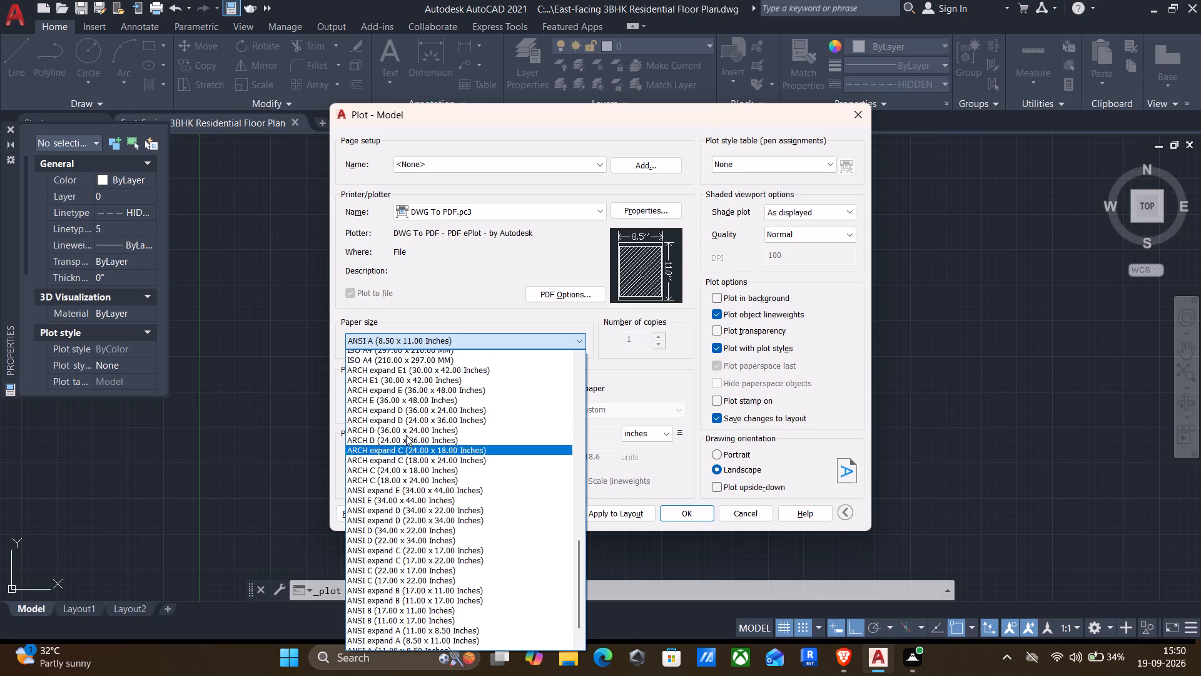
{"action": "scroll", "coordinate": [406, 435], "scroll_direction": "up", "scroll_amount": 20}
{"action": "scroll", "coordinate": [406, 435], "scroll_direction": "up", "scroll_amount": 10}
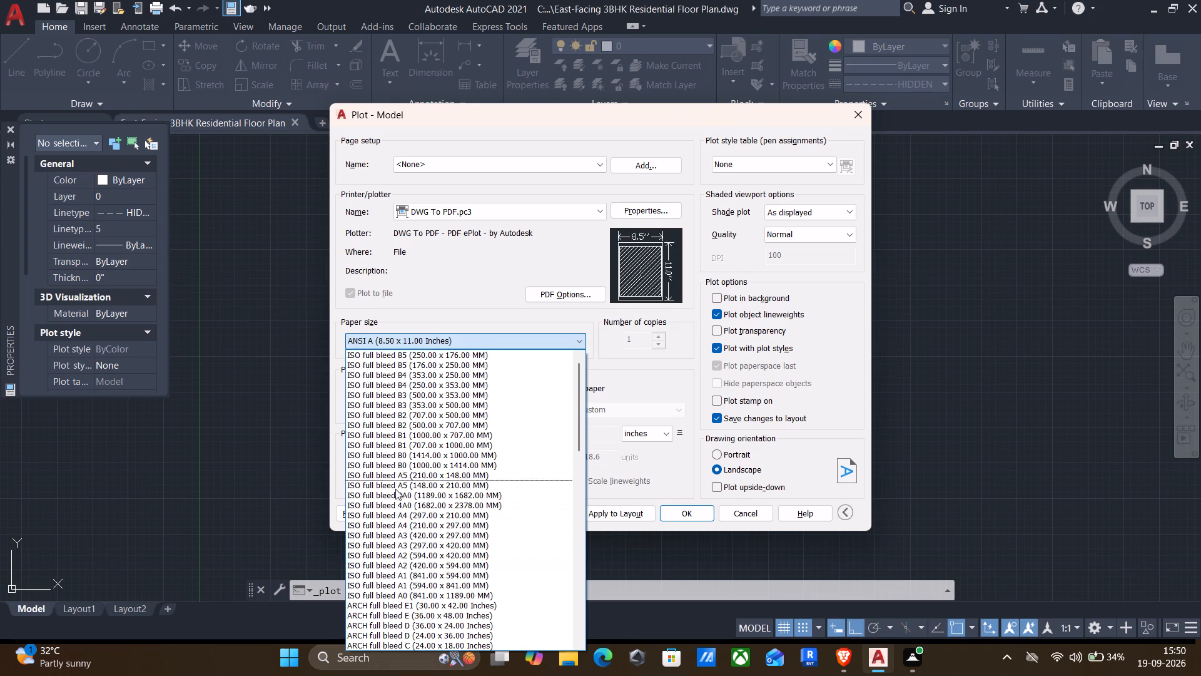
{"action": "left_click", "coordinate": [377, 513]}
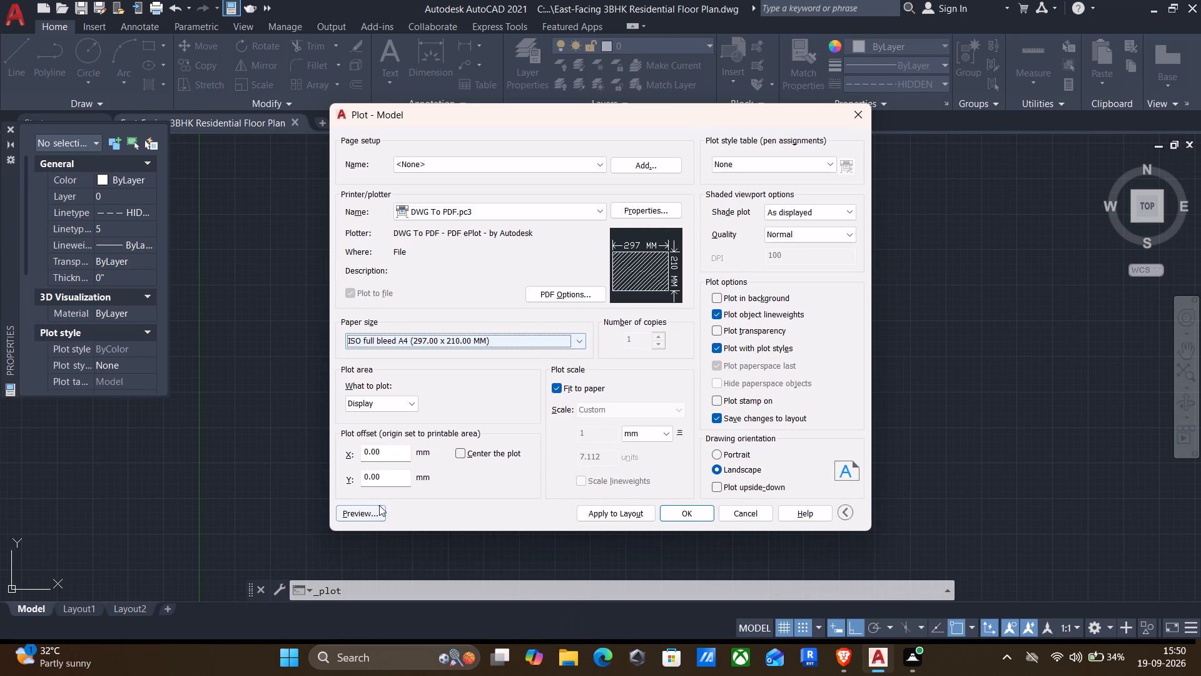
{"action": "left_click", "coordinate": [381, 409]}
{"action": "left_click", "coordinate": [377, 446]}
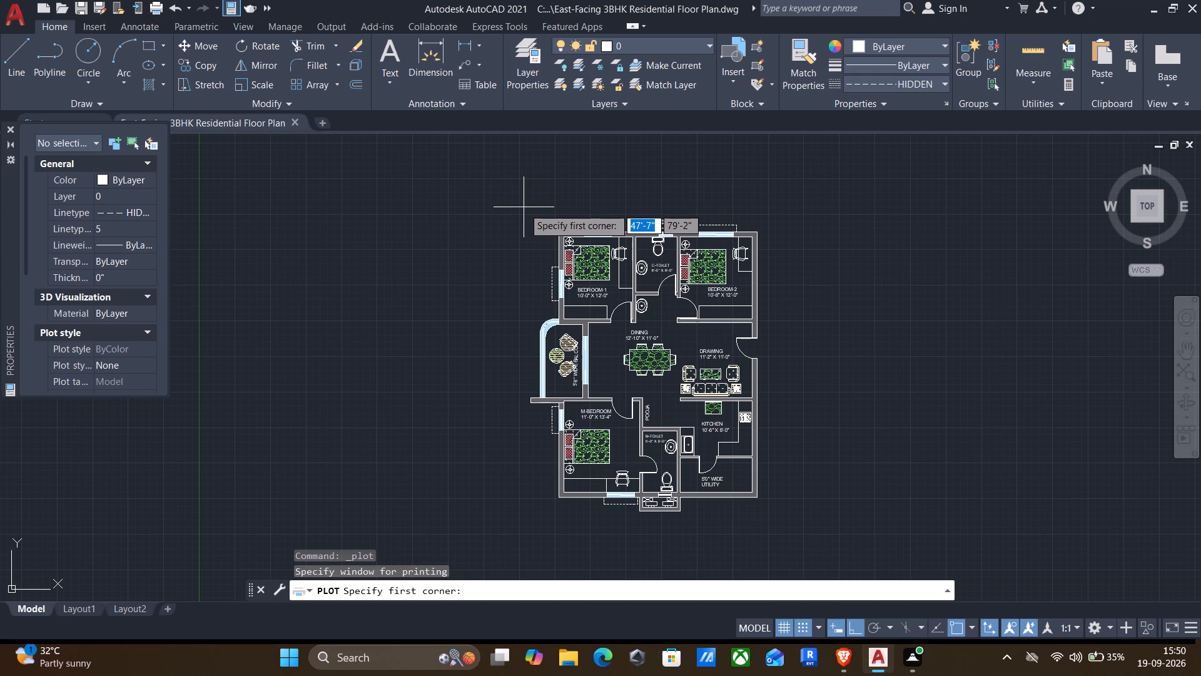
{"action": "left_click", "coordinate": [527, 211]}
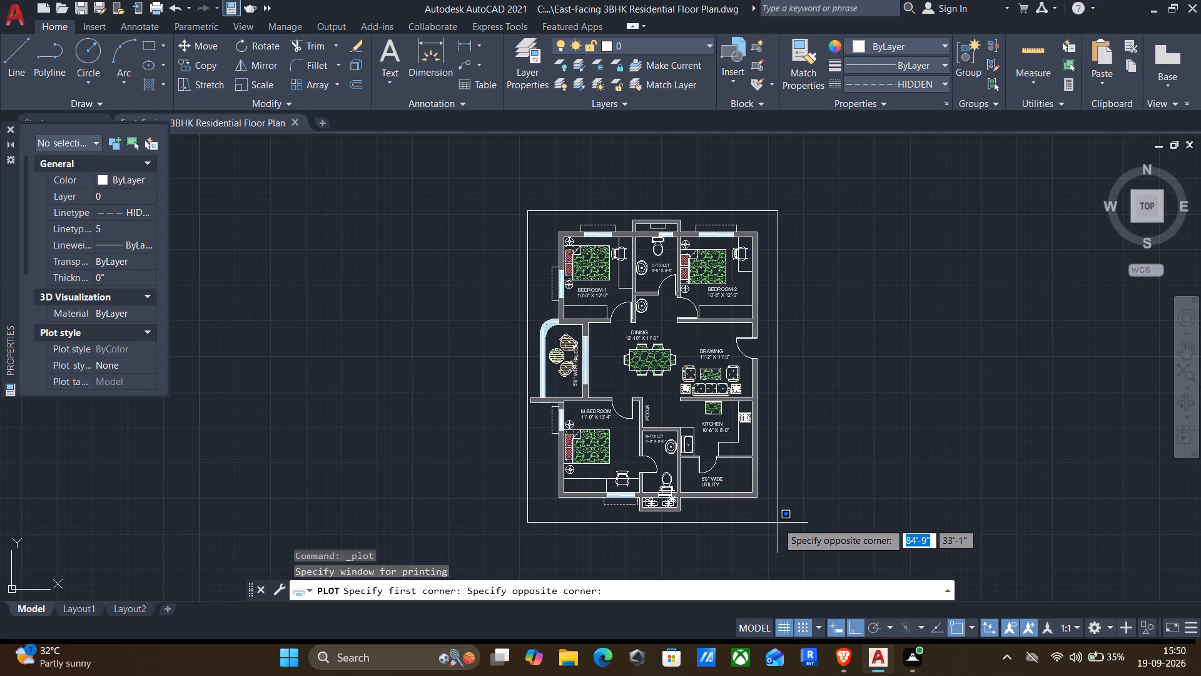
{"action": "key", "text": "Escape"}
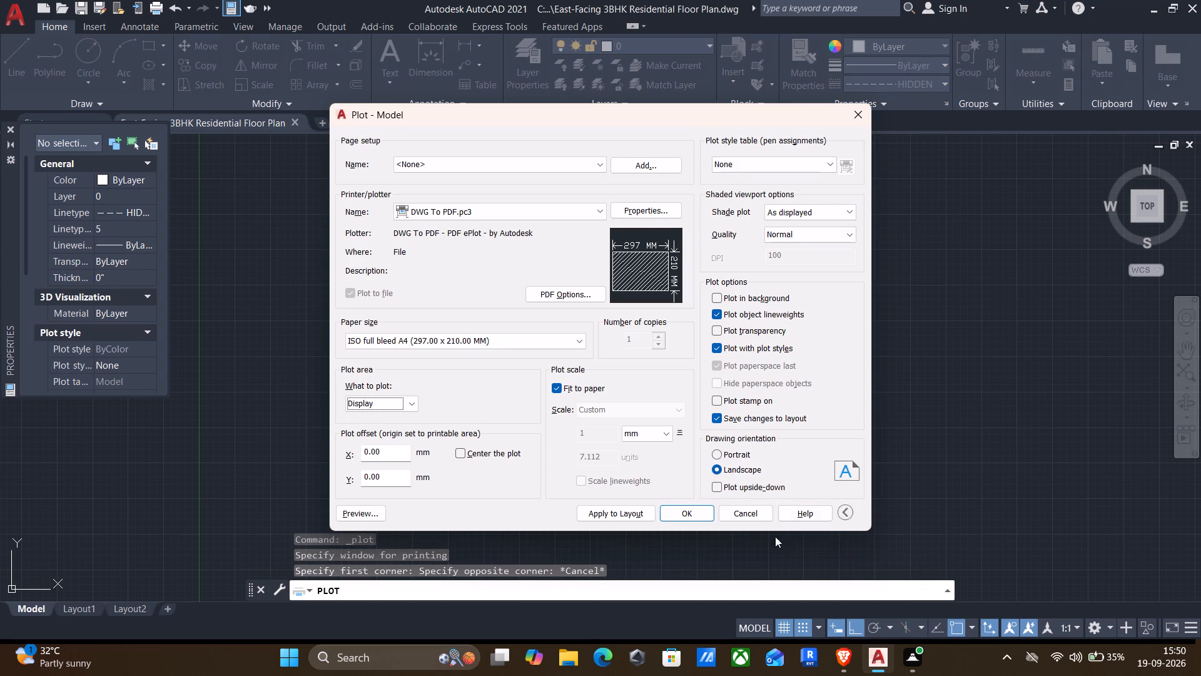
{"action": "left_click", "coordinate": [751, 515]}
Offset the outer east wall line beside the drawing room, kitchen and utility outward by 2'6".
{"action": "key", "text": "o"}
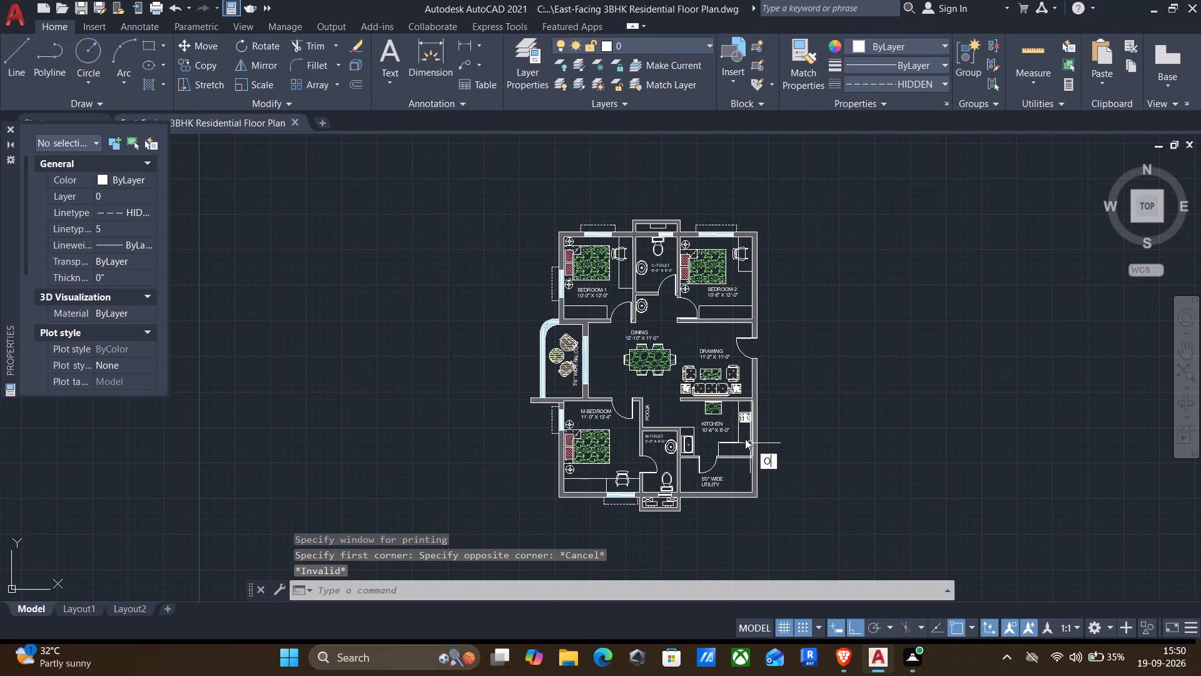
{"action": "key", "text": "Return"}
{"action": "scroll", "coordinate": [756, 445], "scroll_direction": "up", "scroll_amount": 3}
{"action": "left_click", "coordinate": [757, 434]}
{"action": "left_click", "coordinate": [814, 406]}
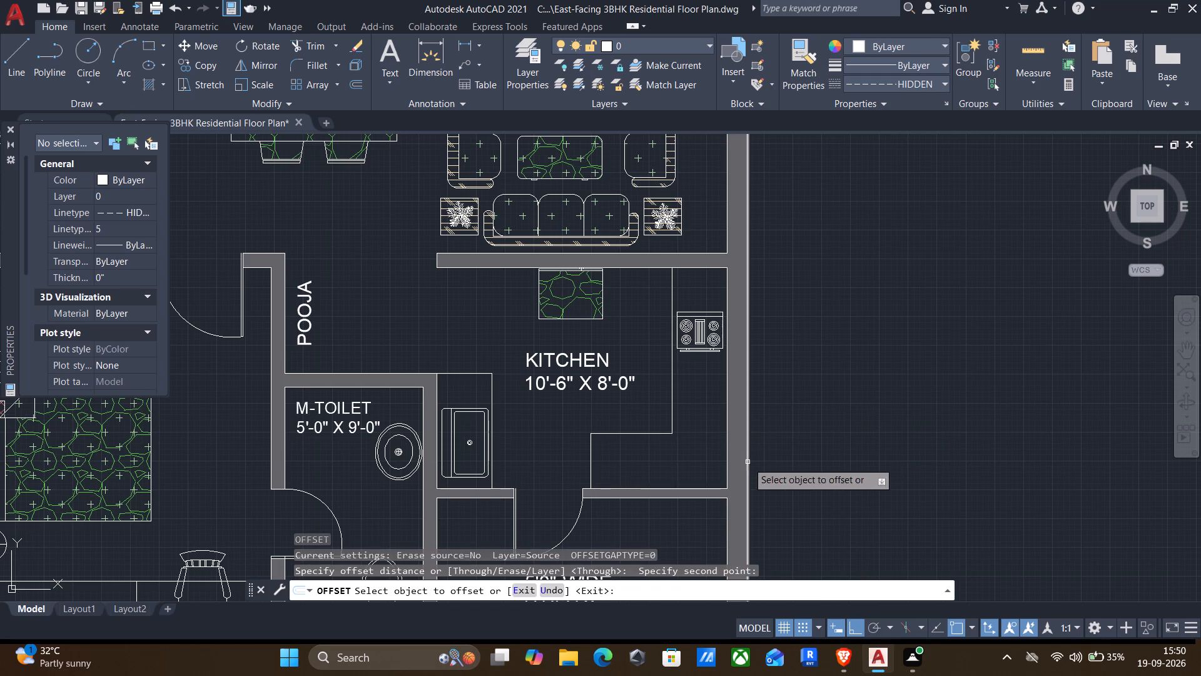
{"action": "left_click", "coordinate": [750, 459]}
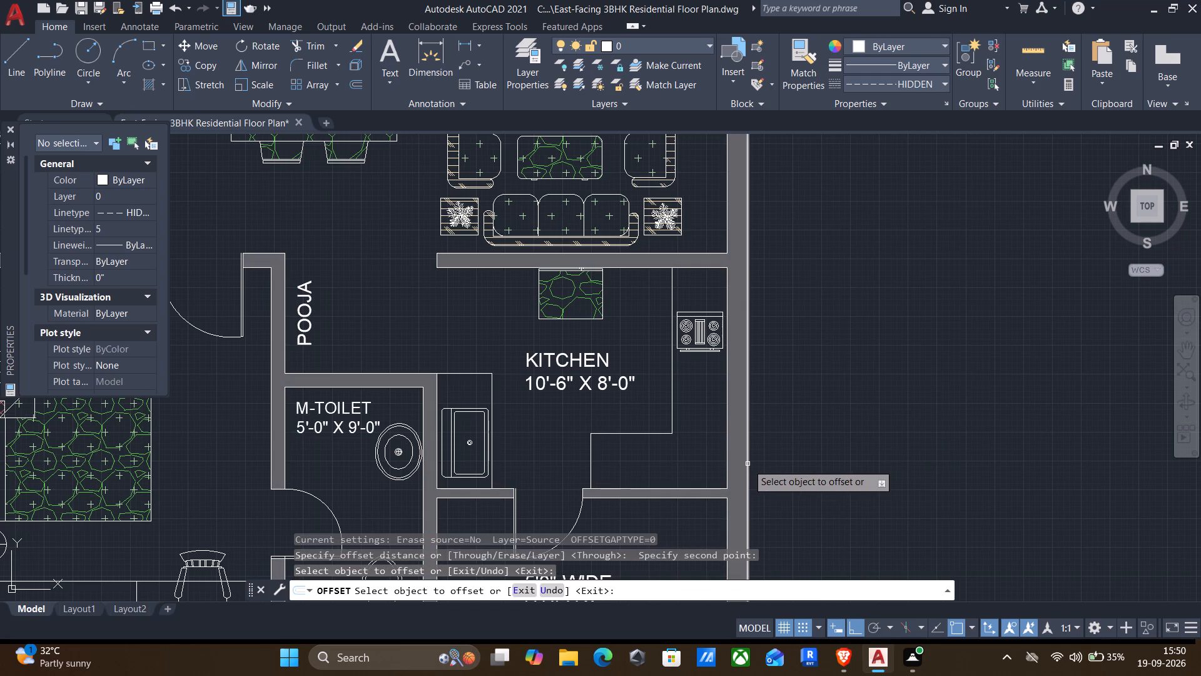
{"action": "left_click", "coordinate": [747, 463]}
{"action": "scroll", "coordinate": [842, 459], "scroll_direction": "down", "scroll_amount": 2}
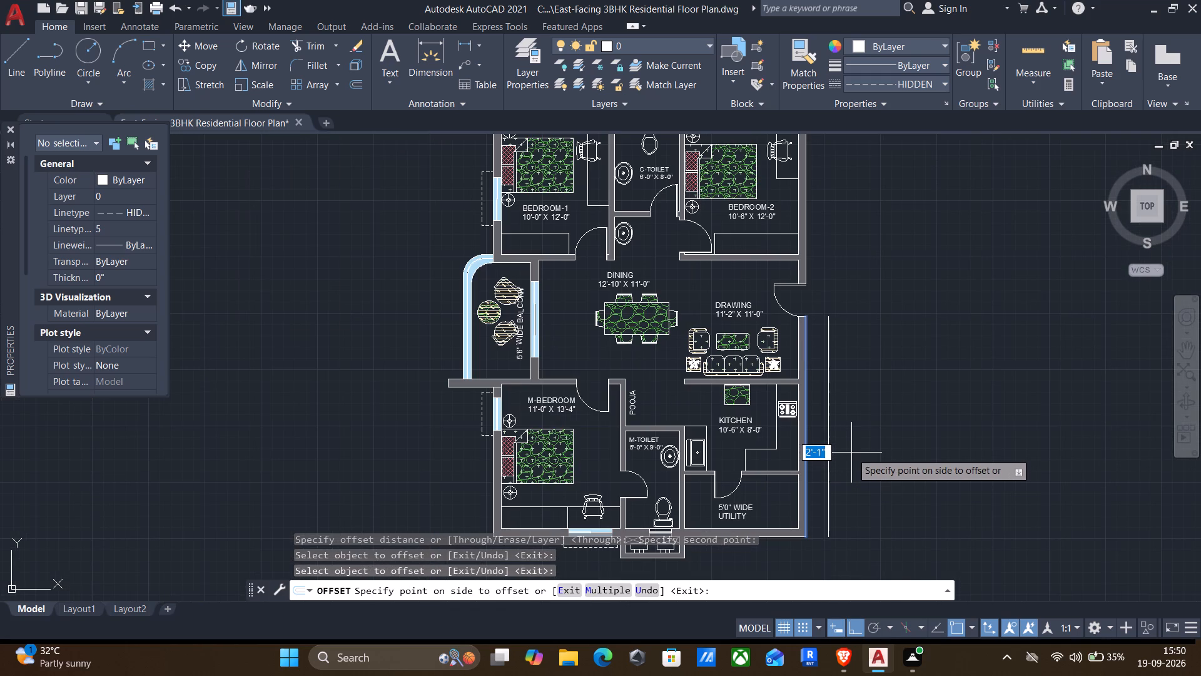
{"action": "key", "text": "2"}
{"action": "type", "text": "'6"}
{"action": "key", "text": "shift+quotedbl"}
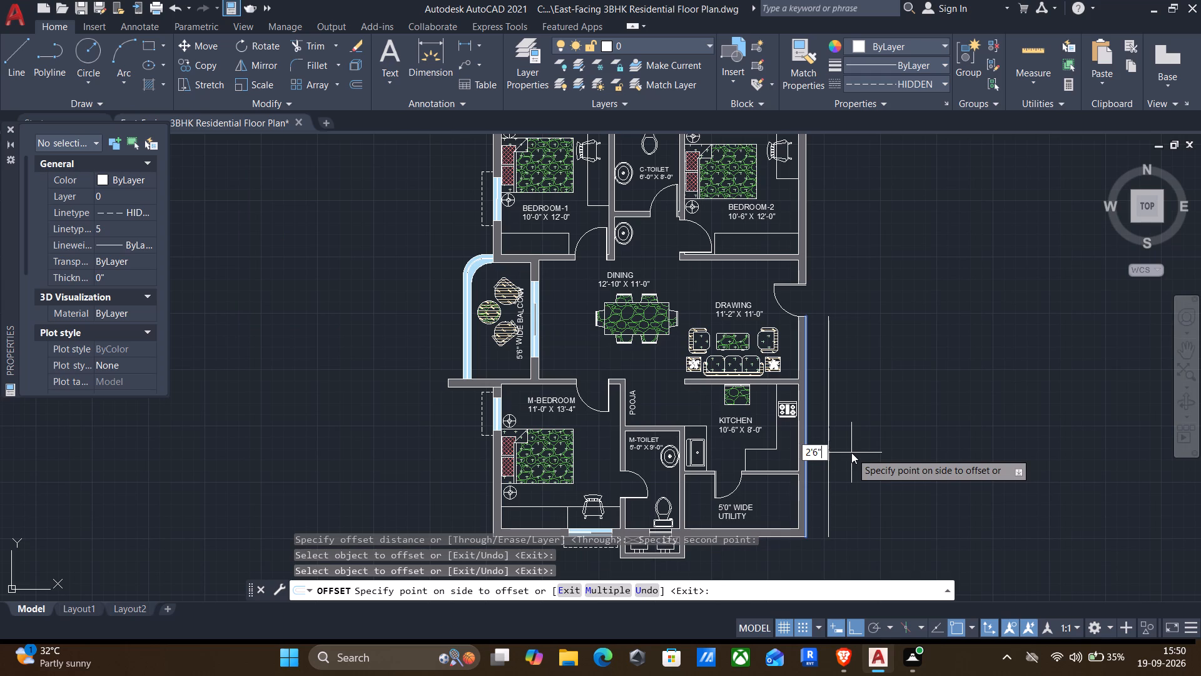
{"action": "key", "text": "Return"}
Offset the outer south wall line below the 5'0" wide utility outward by 2'6".
{"action": "middle_click_drag", "start_coordinate": [813, 513], "coordinate": [812, 335]}
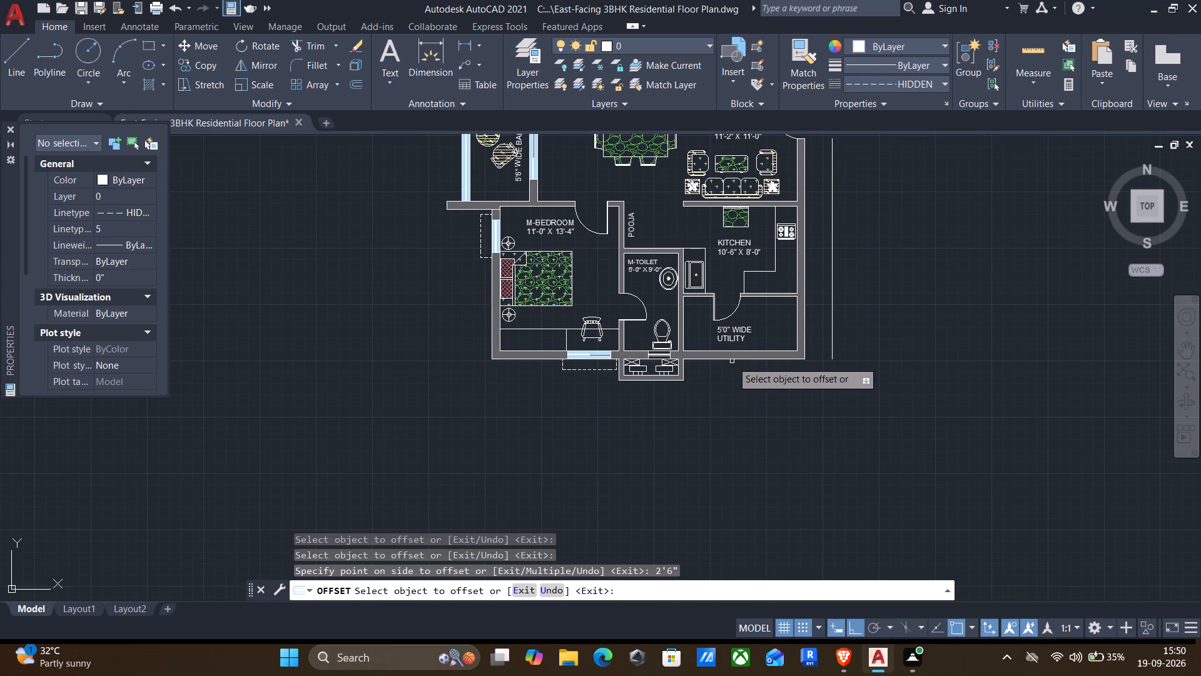
{"action": "left_click", "coordinate": [729, 361]}
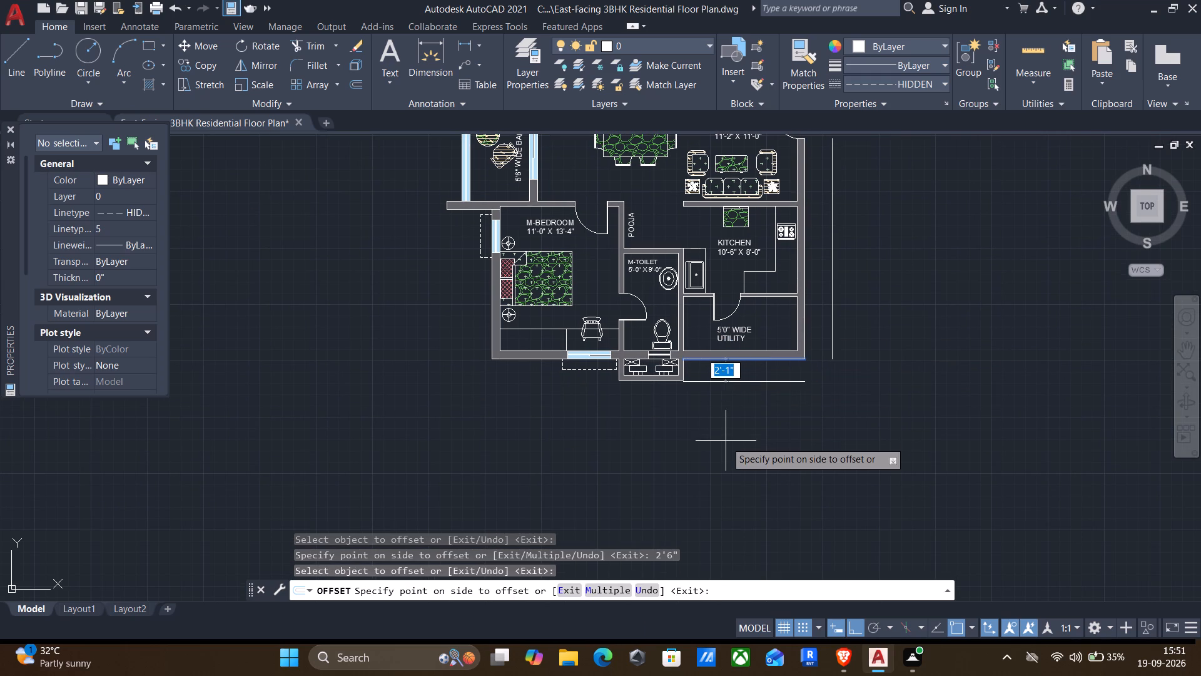
{"action": "type", "text": "2'6"}
{"action": "key", "text": "shift+quotedbl"}
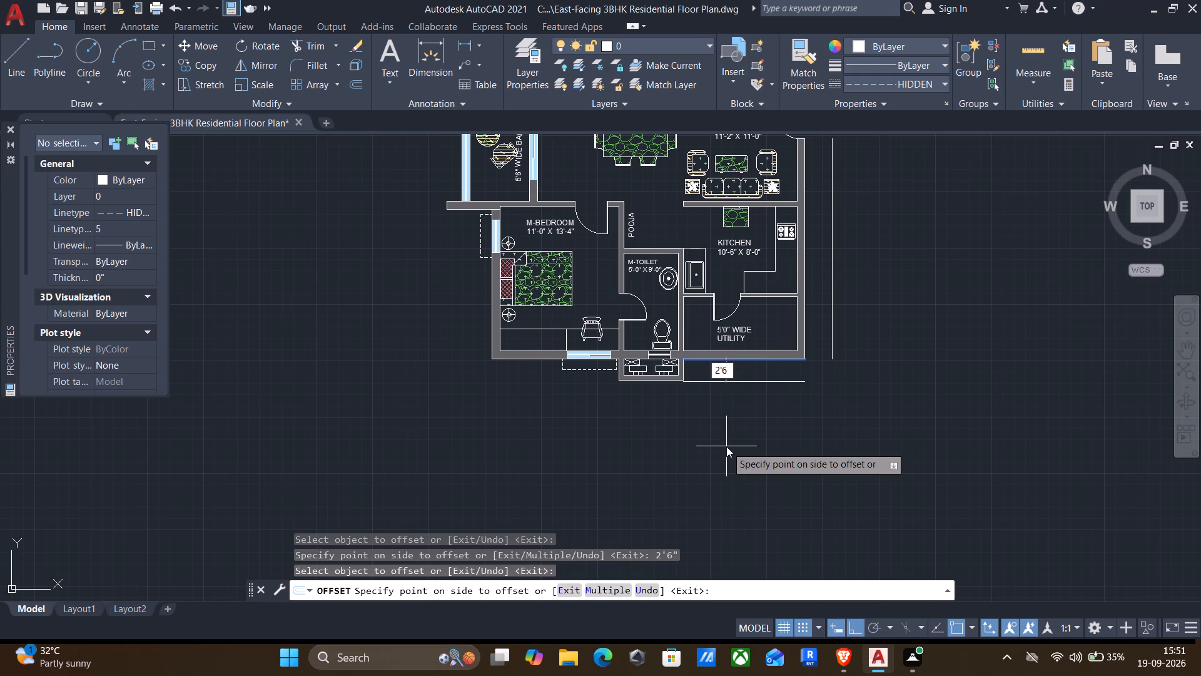
{"action": "key", "text": "Return"}
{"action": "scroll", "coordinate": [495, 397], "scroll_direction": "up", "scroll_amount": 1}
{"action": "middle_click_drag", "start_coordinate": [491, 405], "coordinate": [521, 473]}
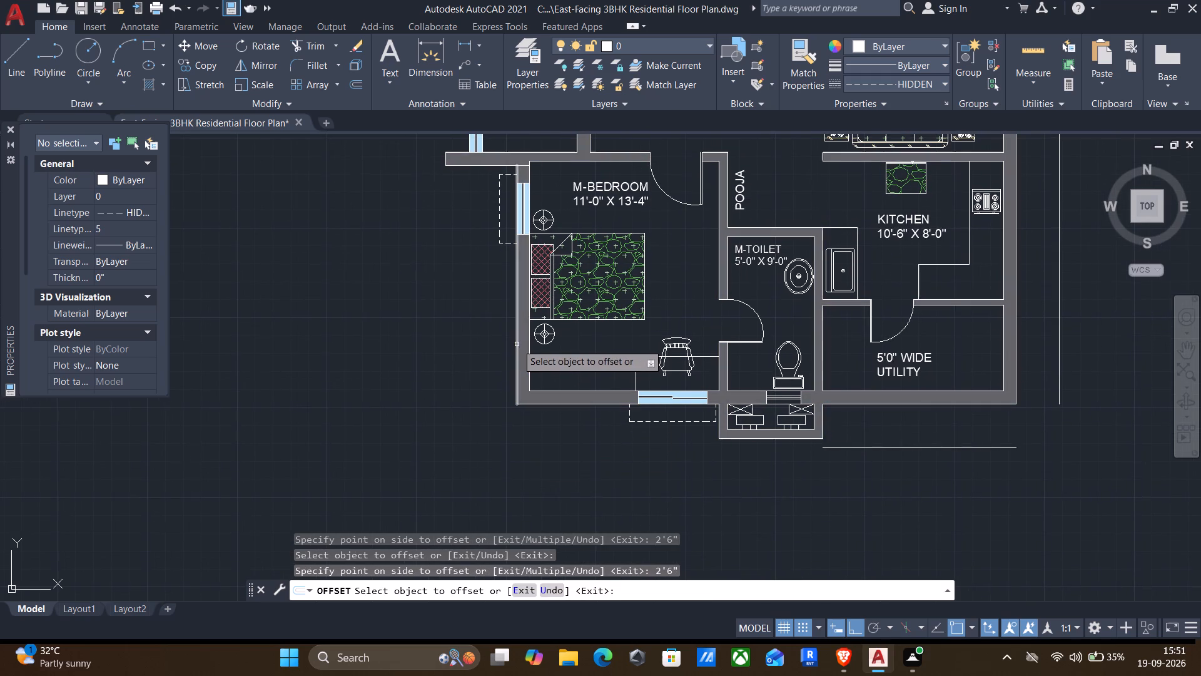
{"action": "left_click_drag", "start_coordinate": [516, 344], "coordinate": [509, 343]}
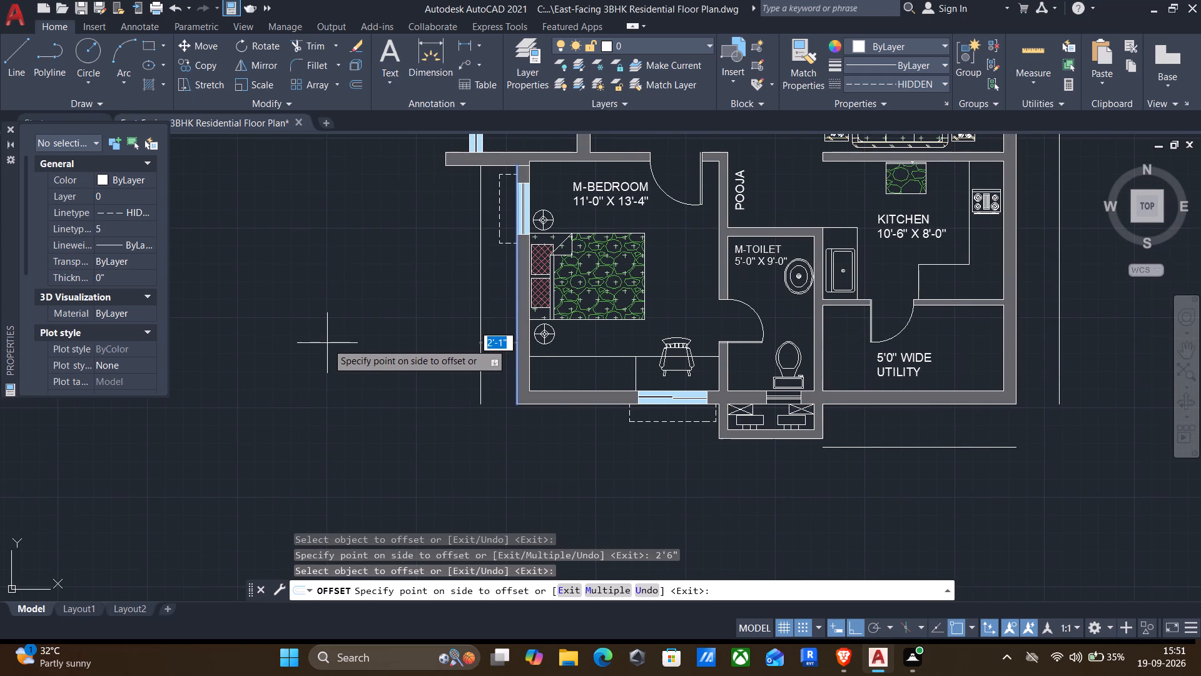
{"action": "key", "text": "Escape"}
Offset the short end line of the wall projecting below the balcony 2' outward, away from the house.
{"action": "middle_click_drag", "start_coordinate": [363, 344], "coordinate": [420, 505]}
{"action": "key", "text": "Return"}
{"action": "left_click", "coordinate": [519, 241]}
{"action": "left_click", "coordinate": [368, 269]}
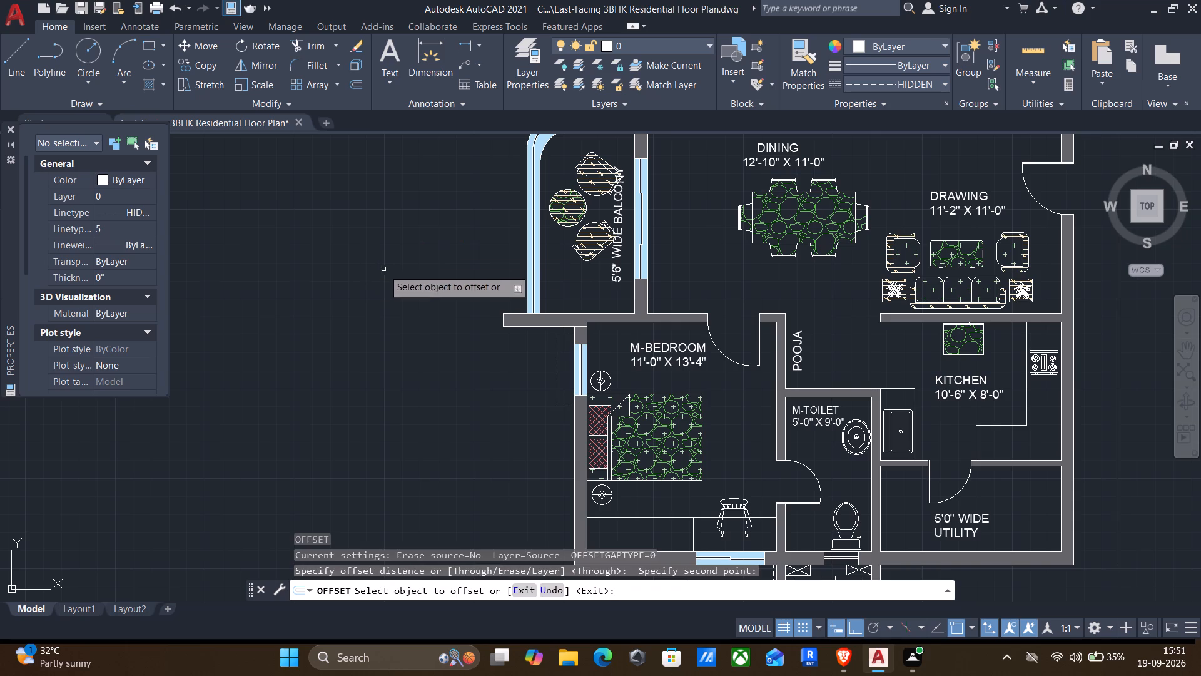
{"action": "left_click", "coordinate": [502, 324]}
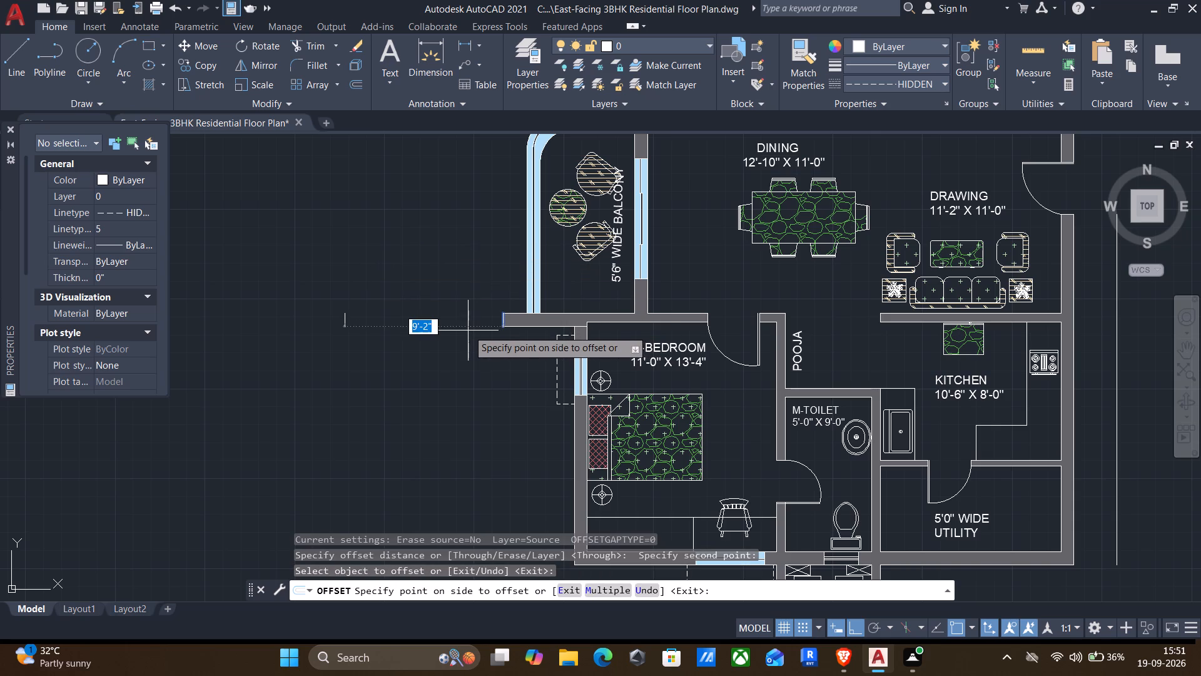
{"action": "type", "text": "2'"}
{"action": "key", "text": "Return"}
Offset the outer line of the C-TOILET shaft projection 2' outward above the plan, and finish the offsets.
{"action": "scroll", "coordinate": [467, 337], "scroll_direction": "down", "scroll_amount": 1}
{"action": "middle_click_drag", "start_coordinate": [445, 356], "coordinate": [455, 458]}
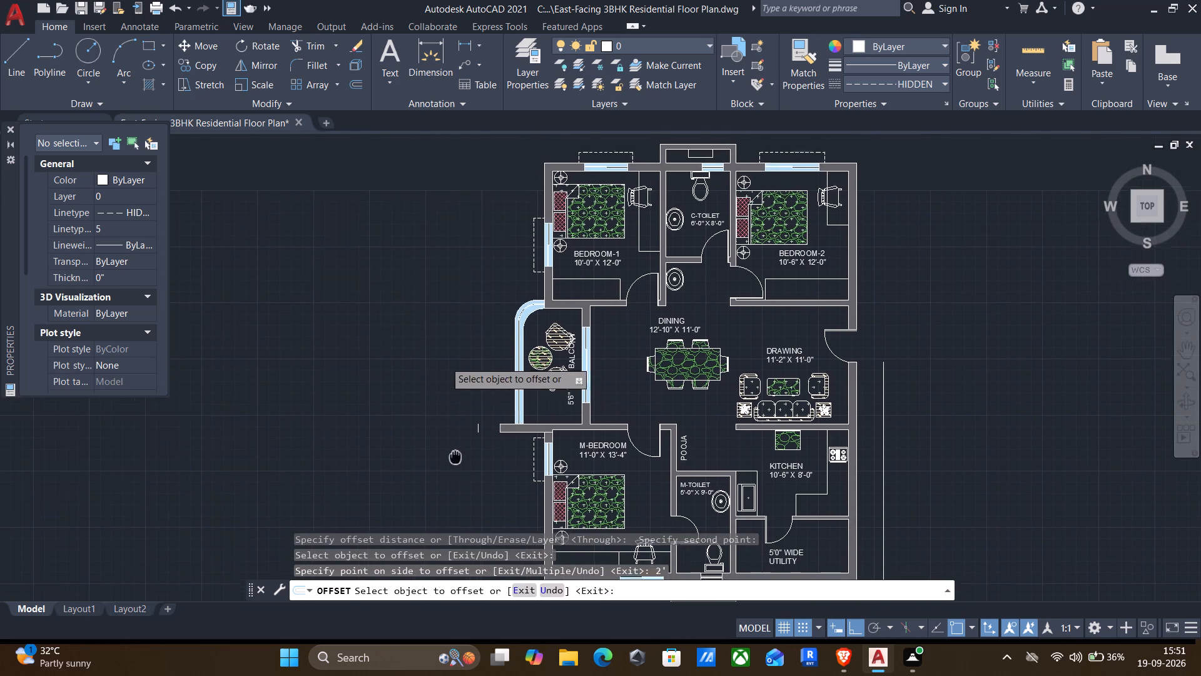
{"action": "middle_click_drag", "start_coordinate": [455, 458], "coordinate": [455, 460]}
{"action": "middle_click_drag", "start_coordinate": [696, 182], "coordinate": [683, 285]}
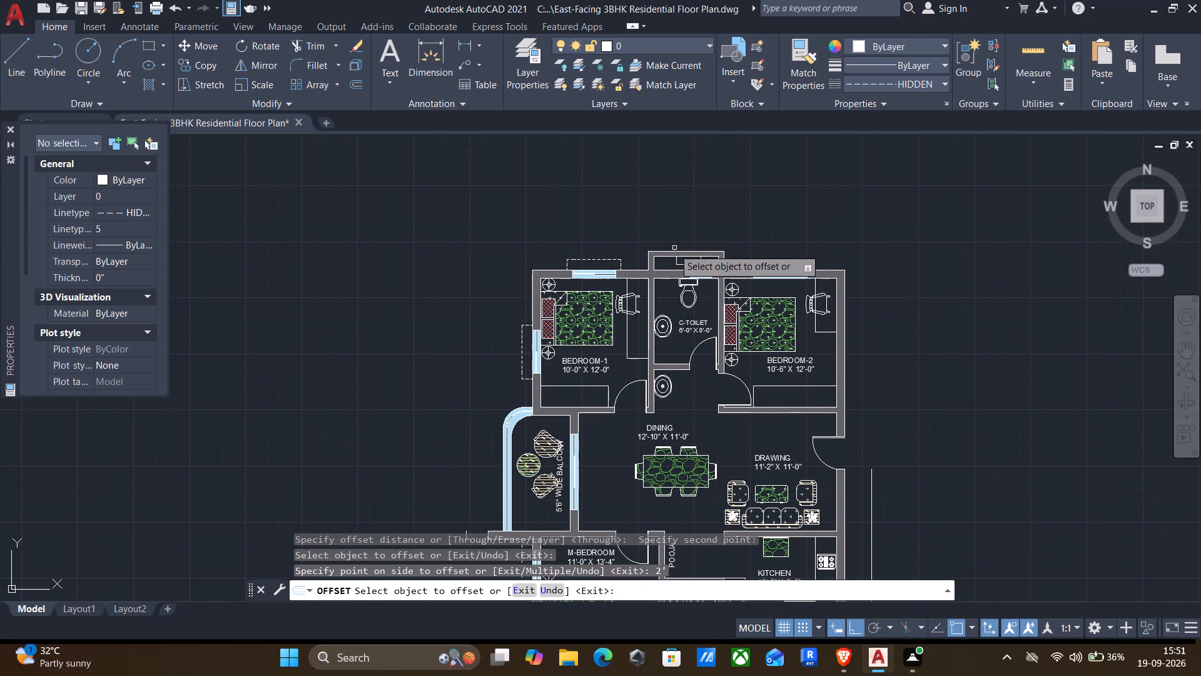
{"action": "left_click_drag", "start_coordinate": [667, 252], "coordinate": [666, 238]}
{"action": "type", "text": "2'"}
{"action": "key", "text": "Return"}
{"action": "middle_click_drag", "start_coordinate": [666, 240], "coordinate": [627, 173]}
{"action": "scroll", "coordinate": [636, 198], "scroll_direction": "down", "scroll_amount": 1}
{"action": "middle_click_drag", "start_coordinate": [621, 334], "coordinate": [619, 334]}
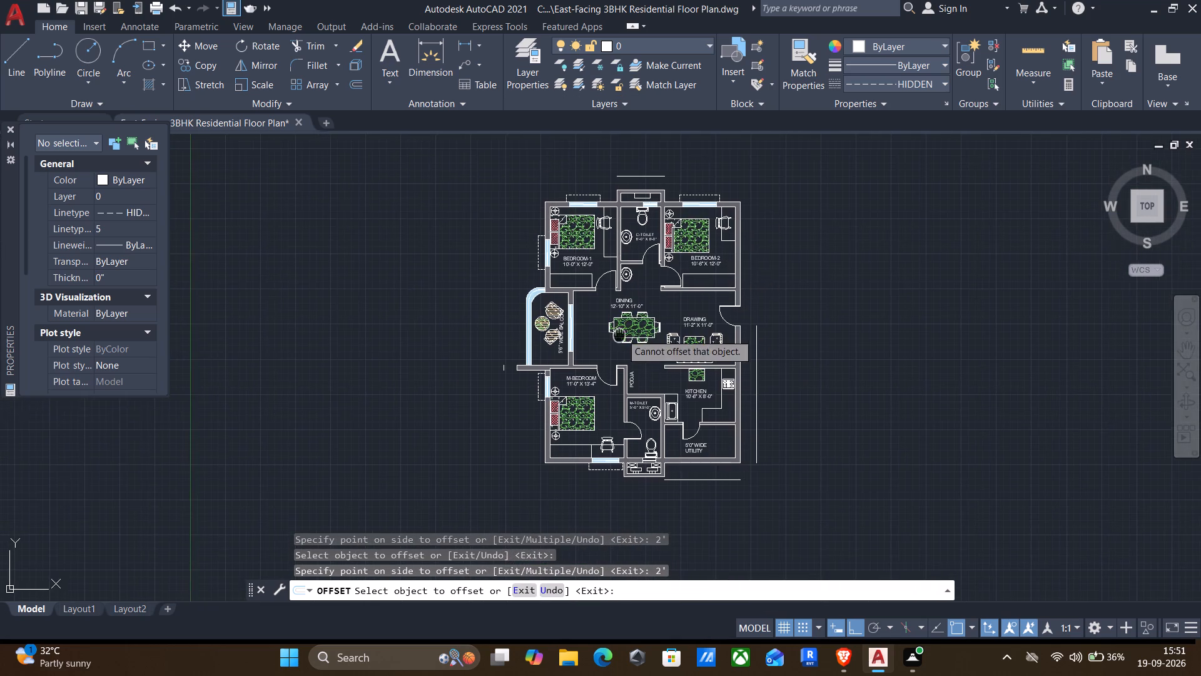
{"action": "middle_click_drag", "start_coordinate": [619, 334], "coordinate": [626, 282]}
{"action": "key", "text": "Return"}
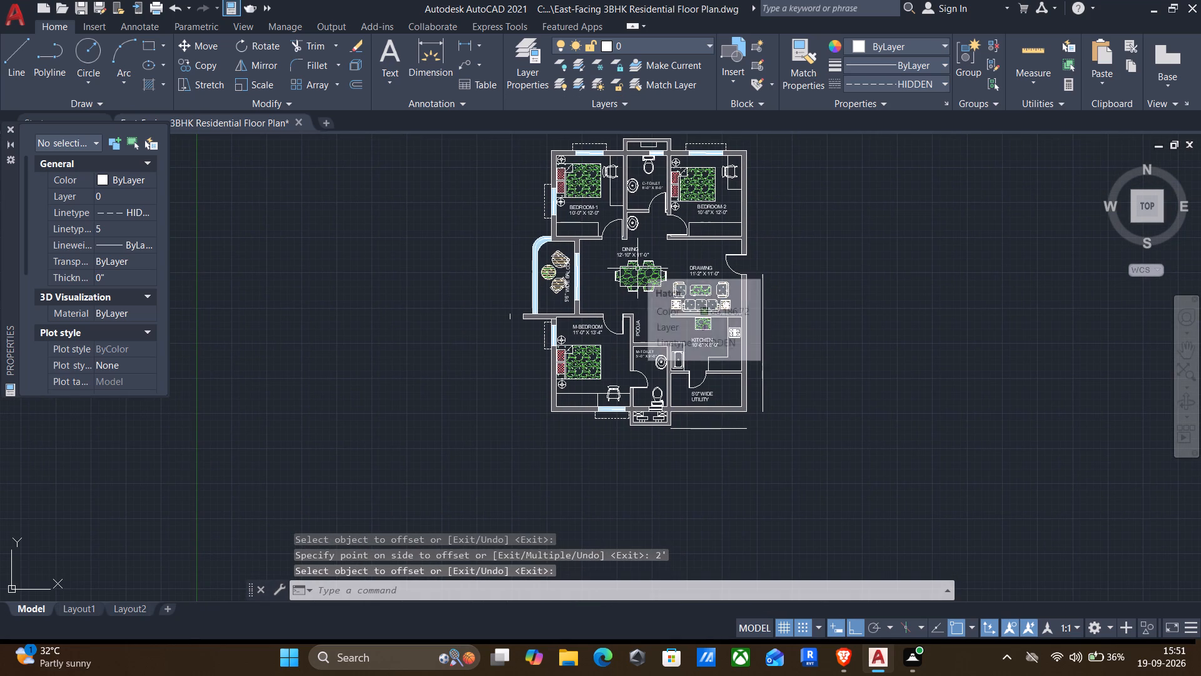
Fillet the offset lines south of the utility and east of the kitchen with radius 0 into a square corner.
{"action": "key", "text": "f"}
{"action": "key", "text": "Return"}
{"action": "key", "text": "r"}
{"action": "key", "text": "Return"}
{"action": "key", "text": "0"}
{"action": "key", "text": "Return"}
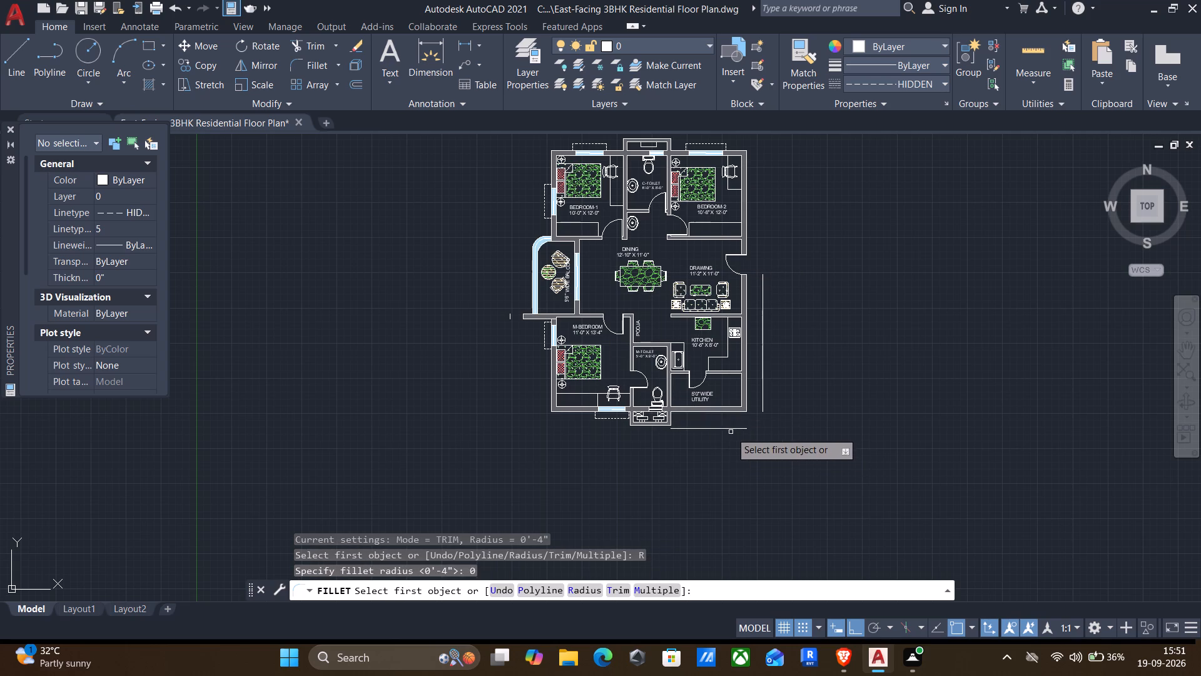
{"action": "left_click", "coordinate": [694, 429]}
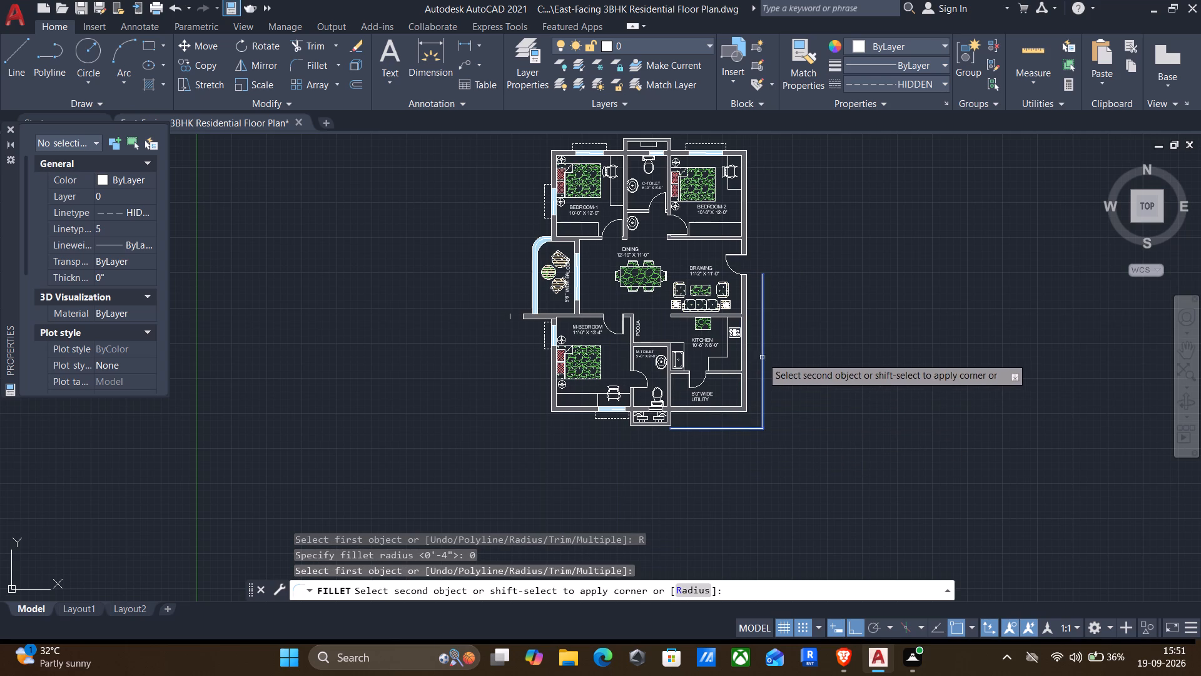
{"action": "left_click", "coordinate": [764, 357]}
Fillet the other three corners of the offset lines with radius 0 to close a rectangular frame around the floor plan.
{"action": "key", "text": "Return"}
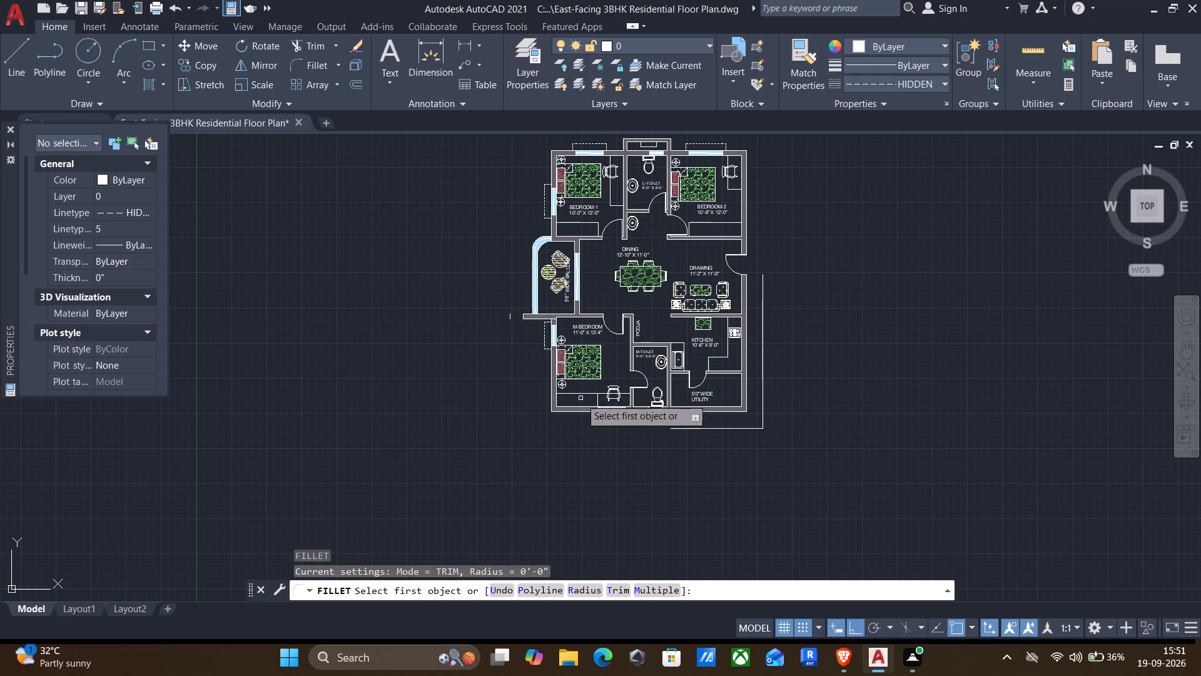
{"action": "left_click", "coordinate": [685, 428]}
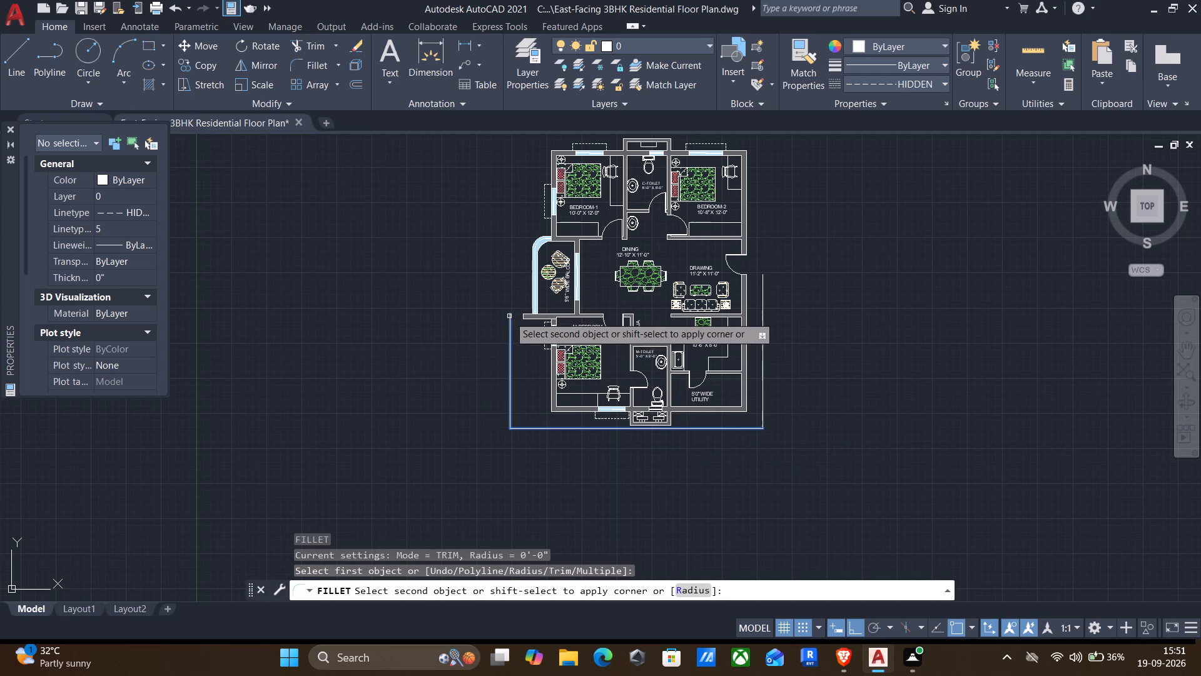
{"action": "left_click", "coordinate": [510, 317]}
{"action": "key", "text": "Return"}
{"action": "left_click", "coordinate": [510, 356]}
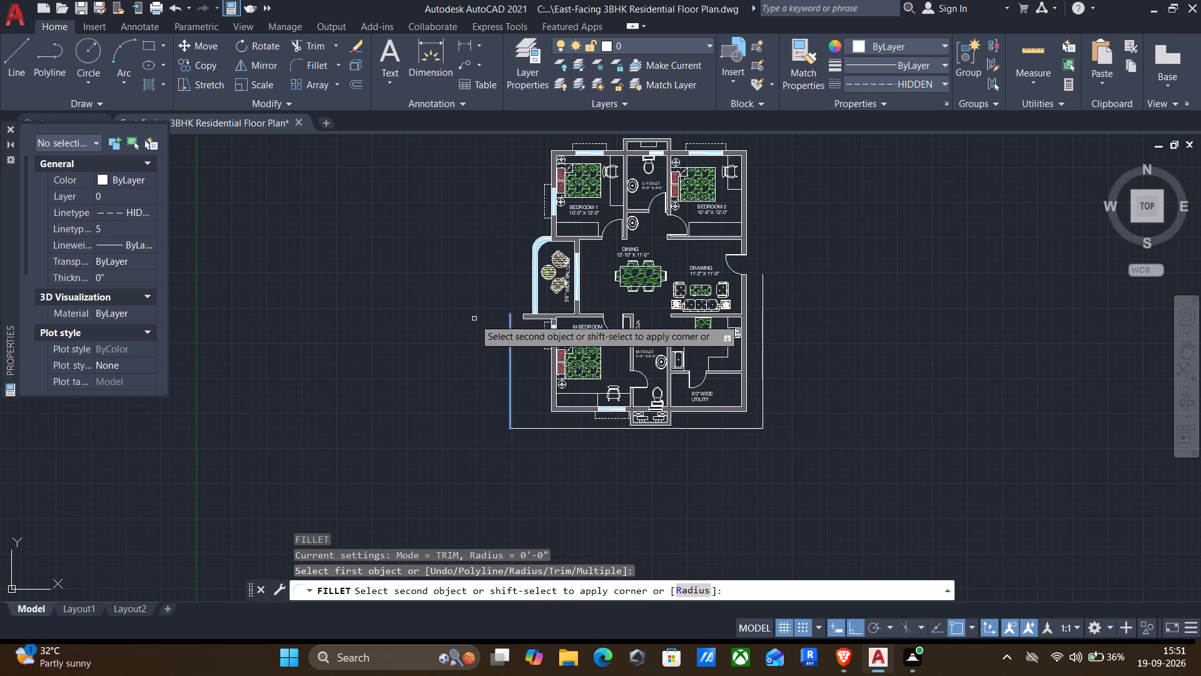
{"action": "middle_click_drag", "start_coordinate": [473, 322], "coordinate": [480, 418]}
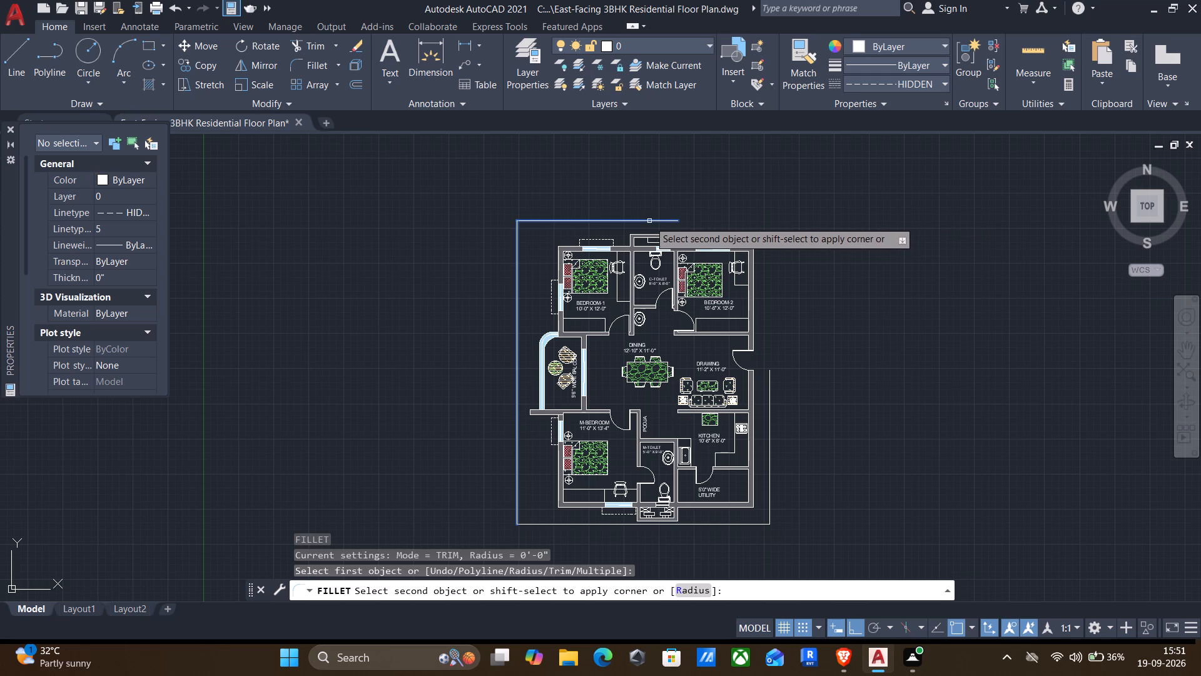
{"action": "left_click", "coordinate": [649, 221]}
{"action": "key", "text": "Return"}
{"action": "left_click", "coordinate": [647, 221]}
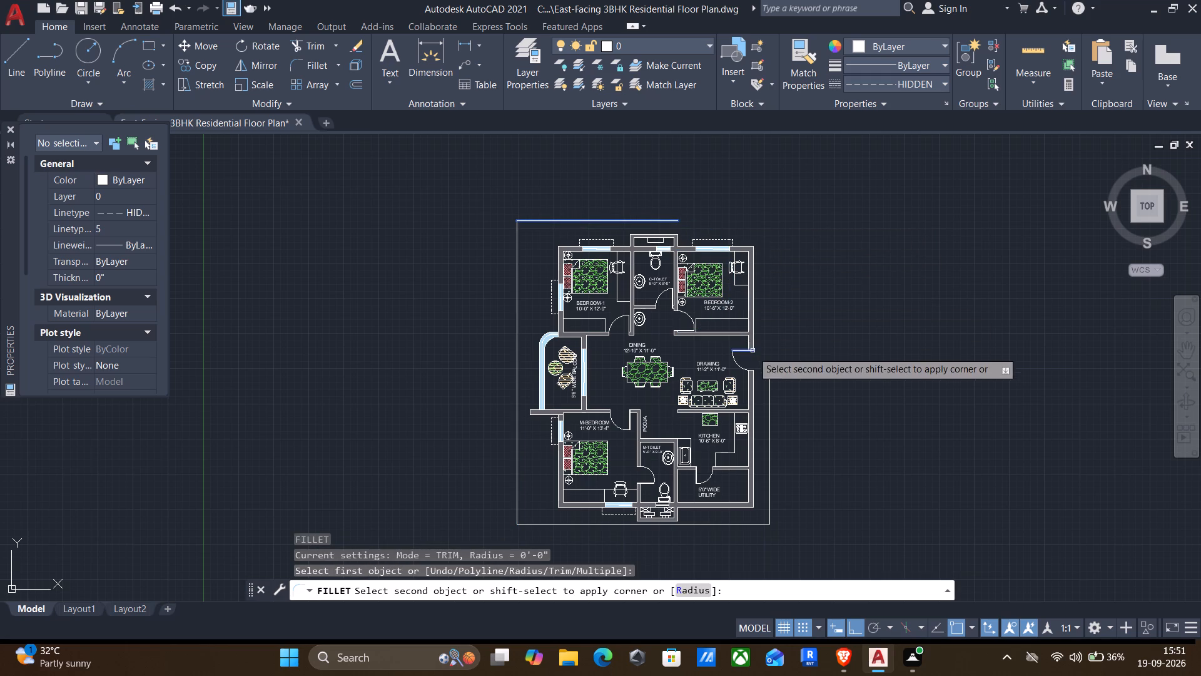
{"action": "left_click", "coordinate": [772, 406]}
Set up a plot of the drawing with the DWG To PDF.pc3 plotter and ISO full bleed A4 (297.00 x 210.00 MM) paper.
{"action": "middle_click_drag", "start_coordinate": [806, 401], "coordinate": [823, 347]}
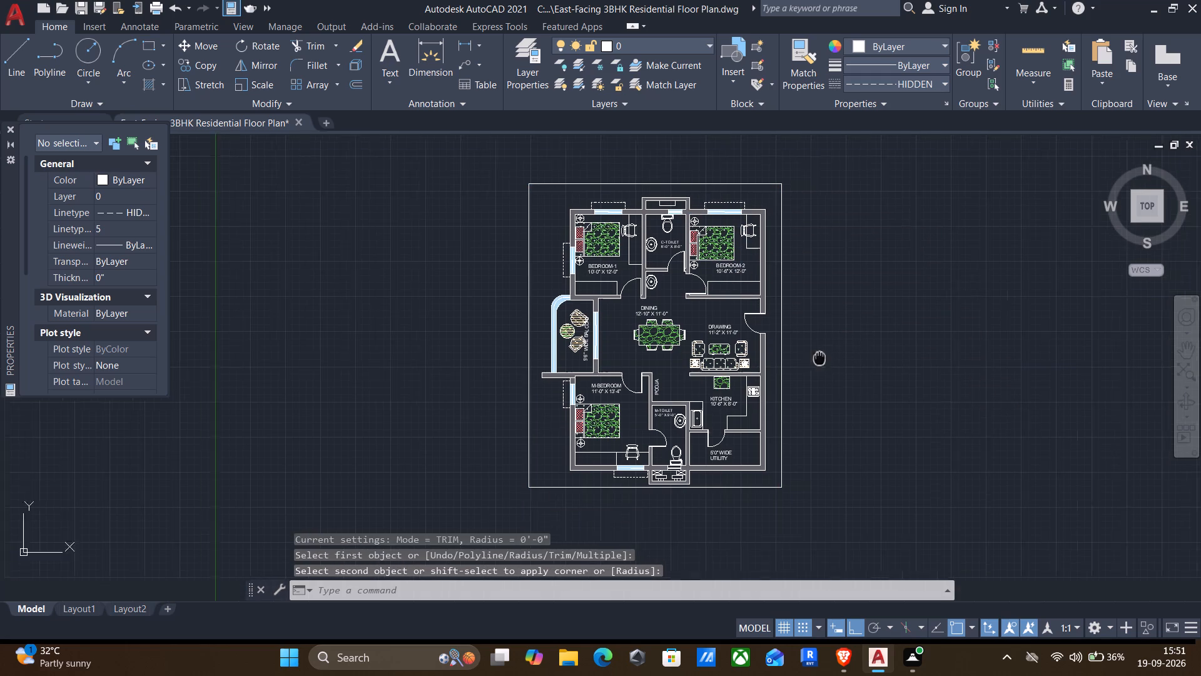
{"action": "middle_click_drag", "start_coordinate": [823, 347], "coordinate": [836, 297]}
{"action": "middle_click_drag", "start_coordinate": [846, 297], "coordinate": [884, 413]}
{"action": "middle_click_drag", "start_coordinate": [893, 423], "coordinate": [881, 387]}
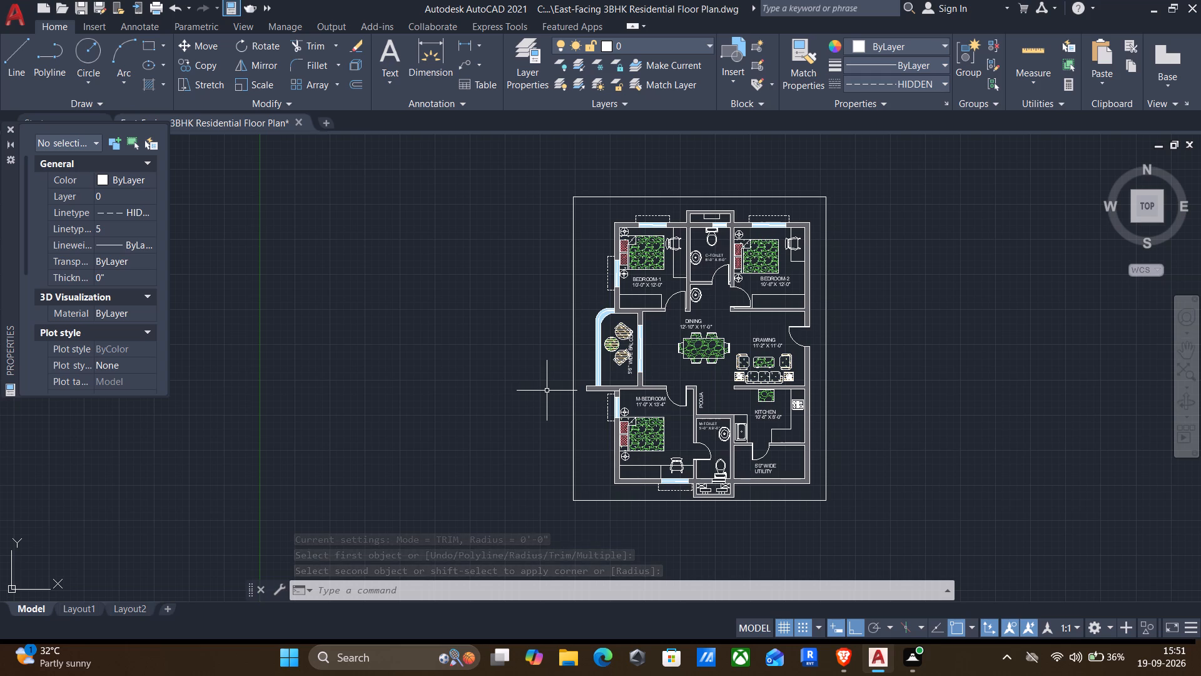
{"action": "key", "text": "ctrl+p"}
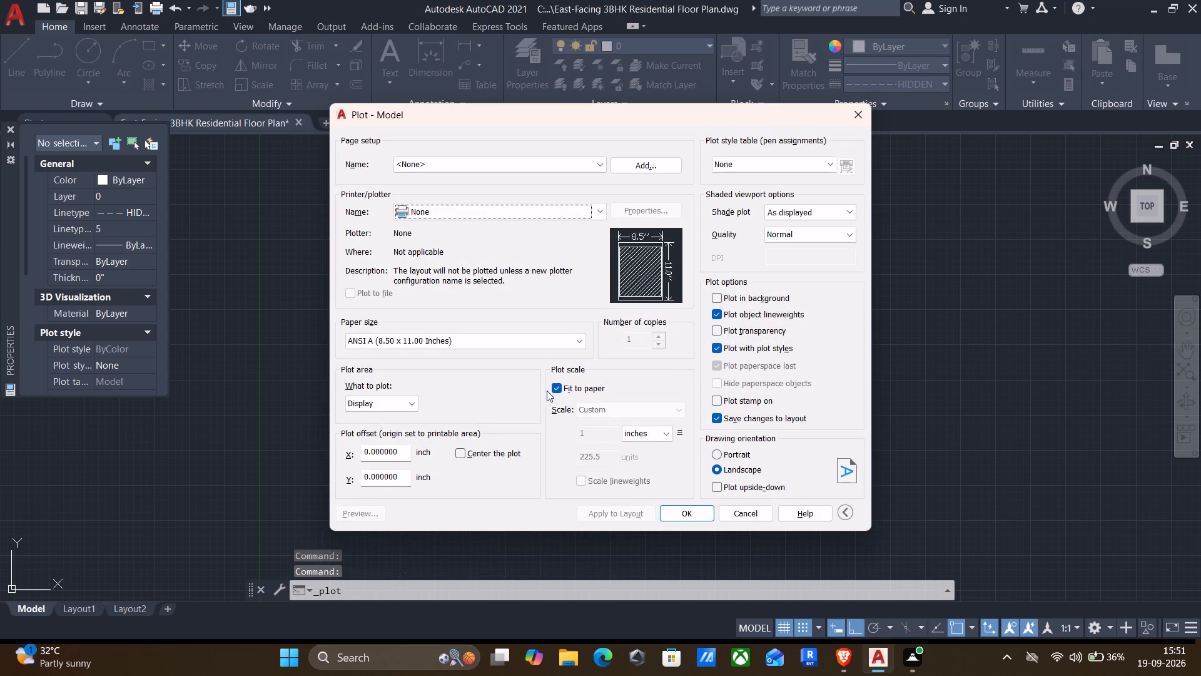
{"action": "left_click", "coordinate": [532, 215]}
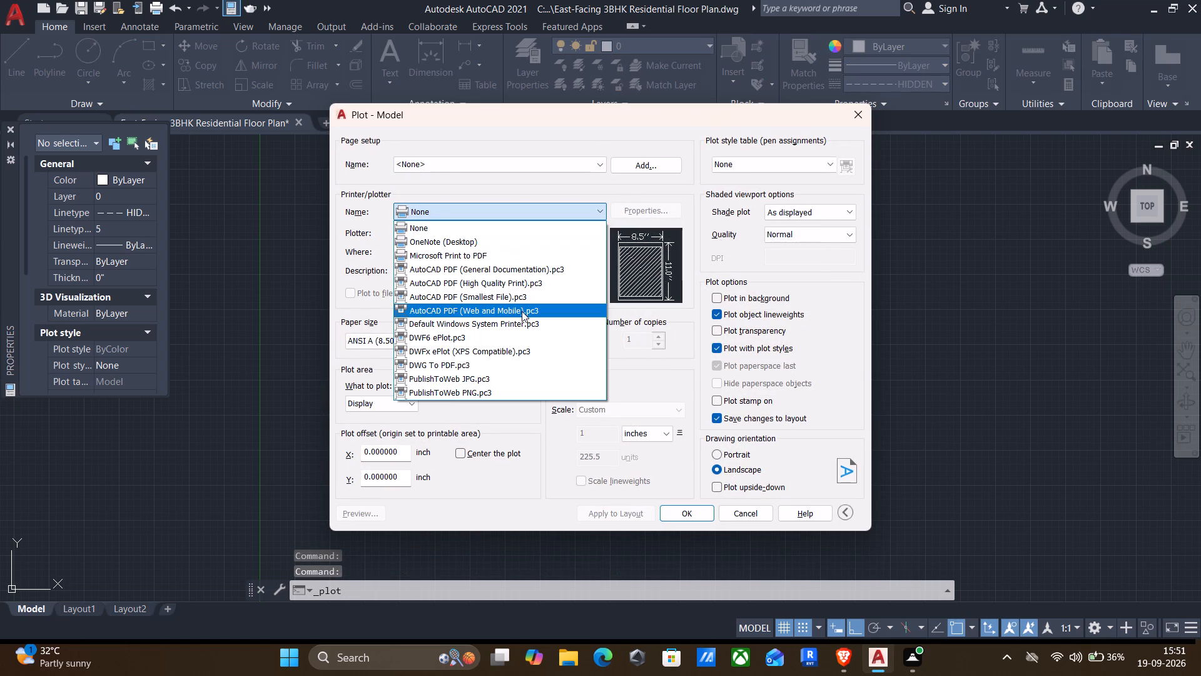
{"action": "left_click", "coordinate": [422, 367]}
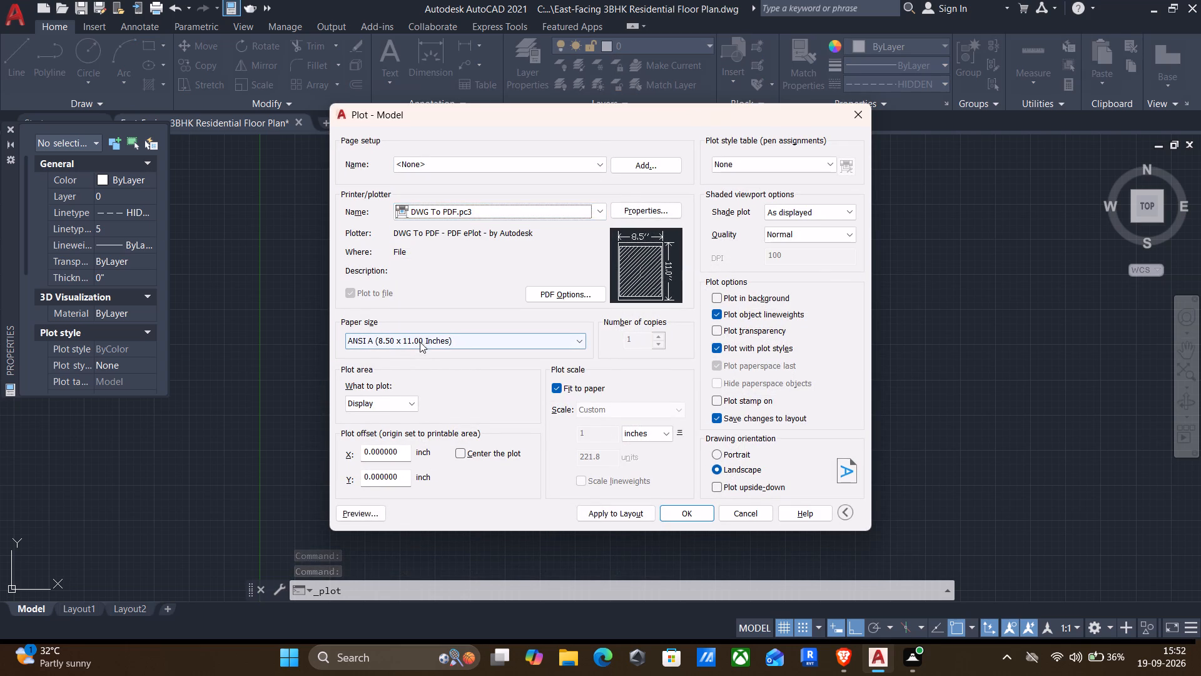
{"action": "left_click", "coordinate": [420, 342]}
{"action": "scroll", "coordinate": [398, 427], "scroll_direction": "up", "scroll_amount": 17}
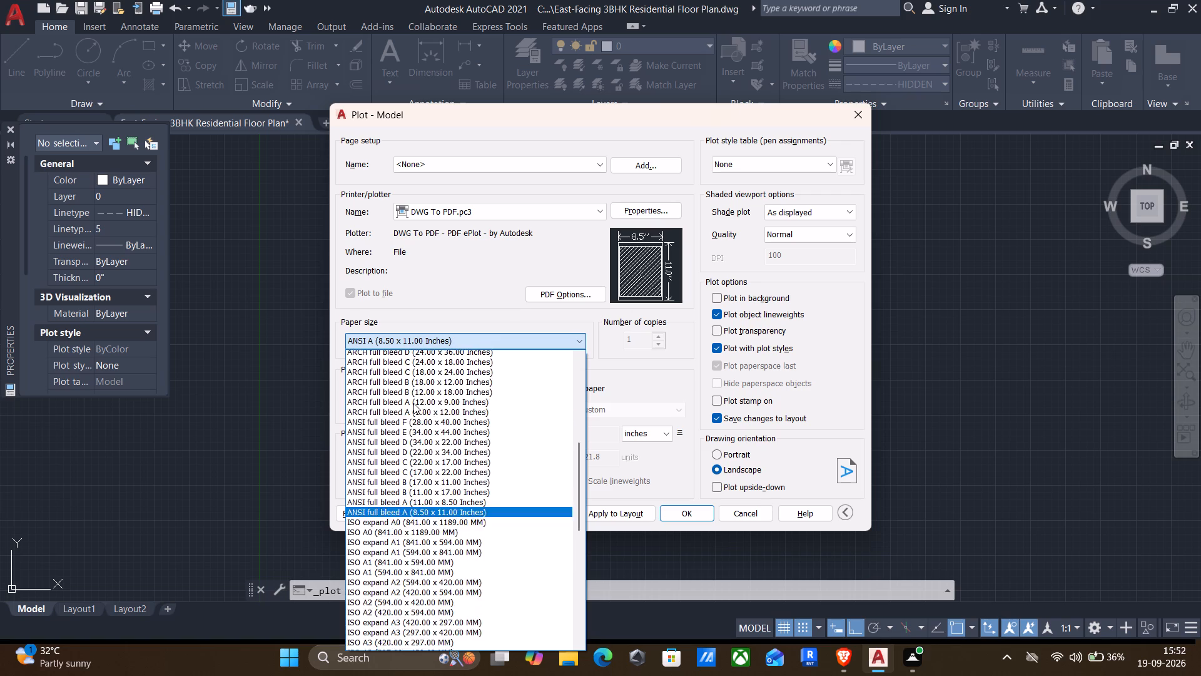
{"action": "scroll", "coordinate": [413, 403], "scroll_direction": "up", "scroll_amount": 18}
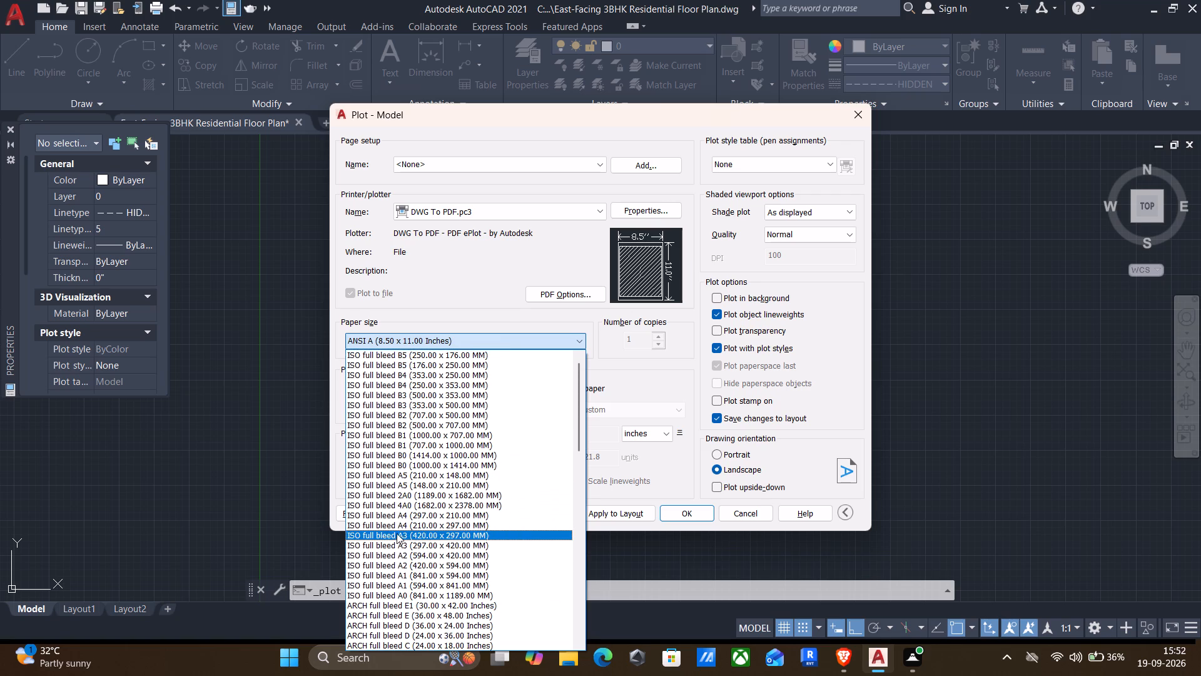
{"action": "left_click", "coordinate": [399, 515]}
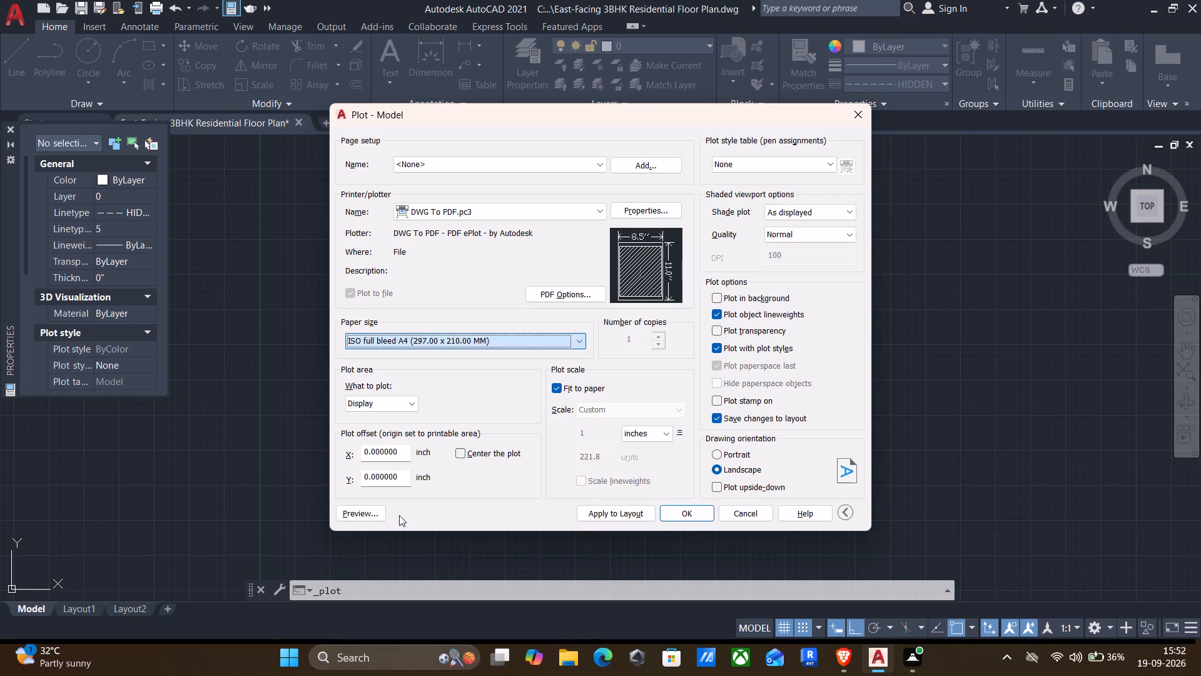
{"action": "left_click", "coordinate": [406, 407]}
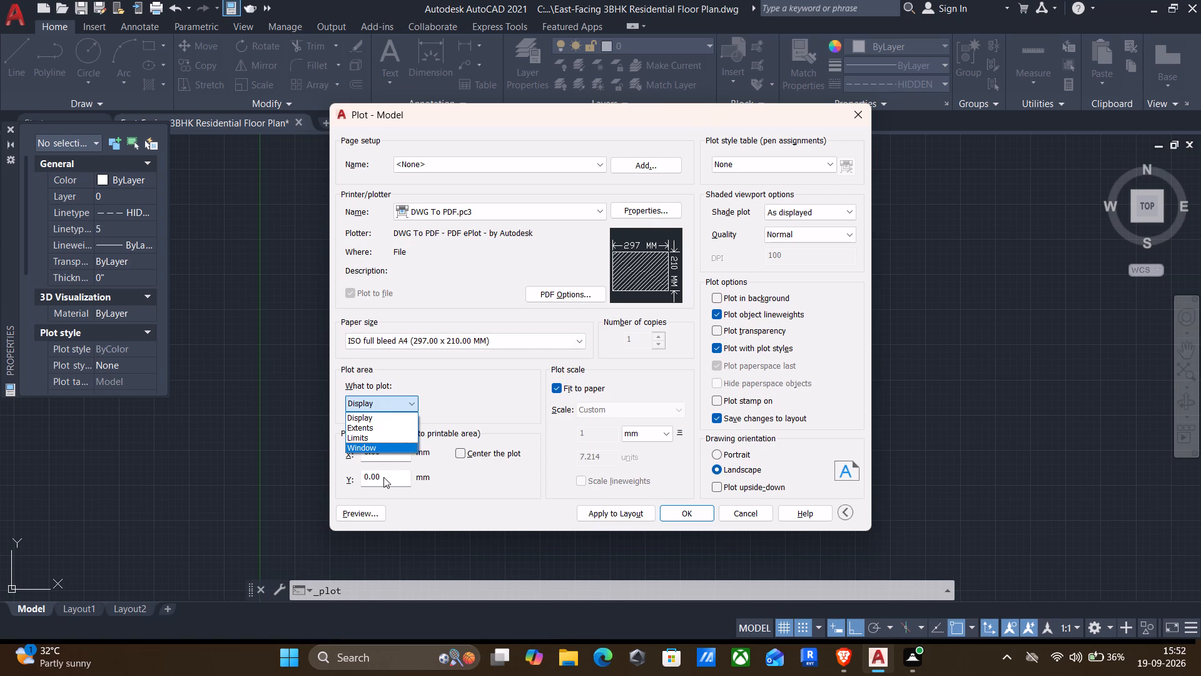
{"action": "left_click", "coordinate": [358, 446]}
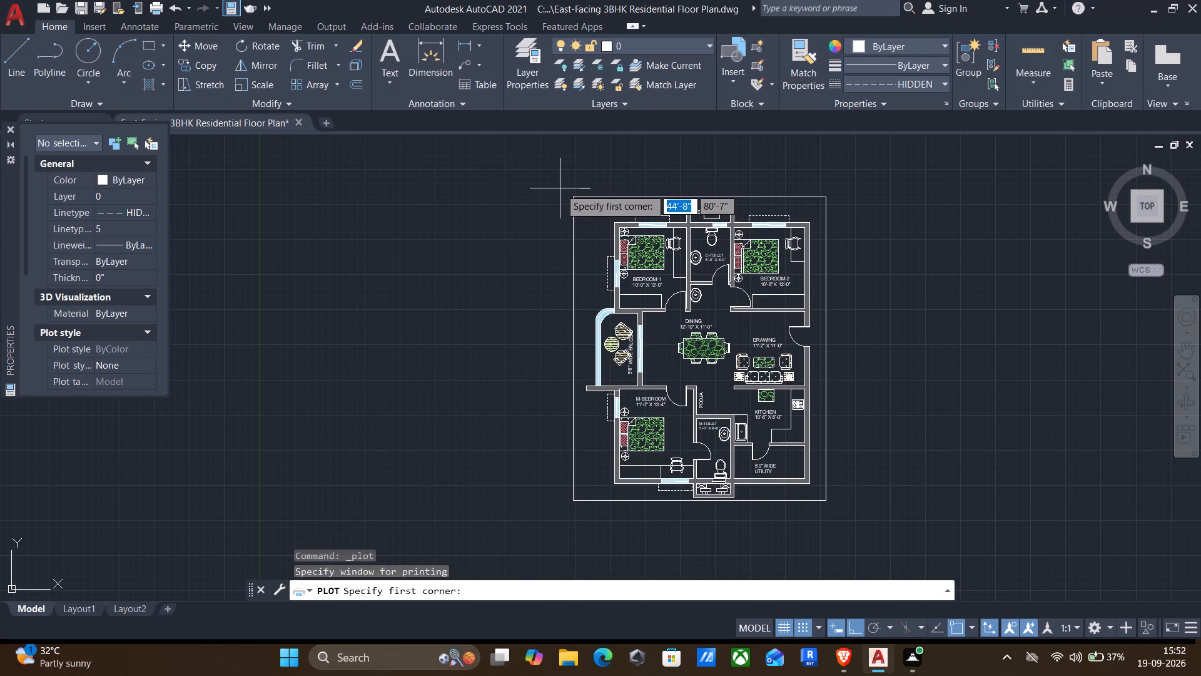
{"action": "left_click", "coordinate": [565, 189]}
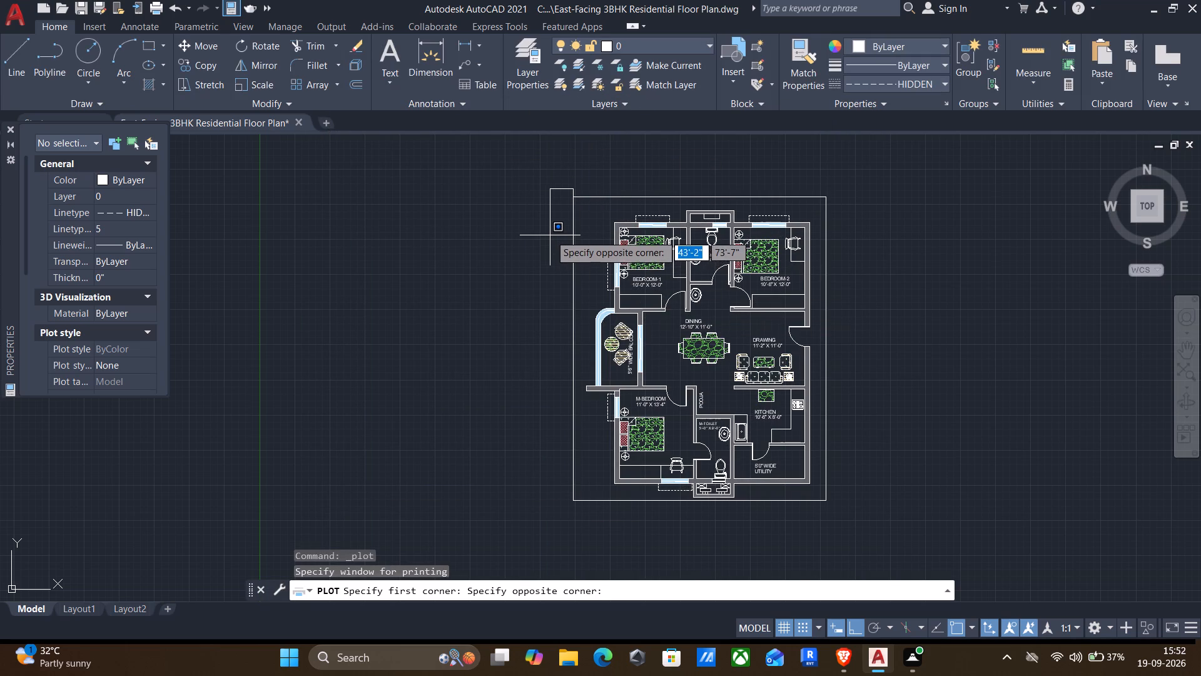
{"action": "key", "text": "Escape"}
Set the plot area to a window just outside the rectangular frame, center the plot, and apply the settings to the layout.
{"action": "left_click", "coordinate": [390, 402]}
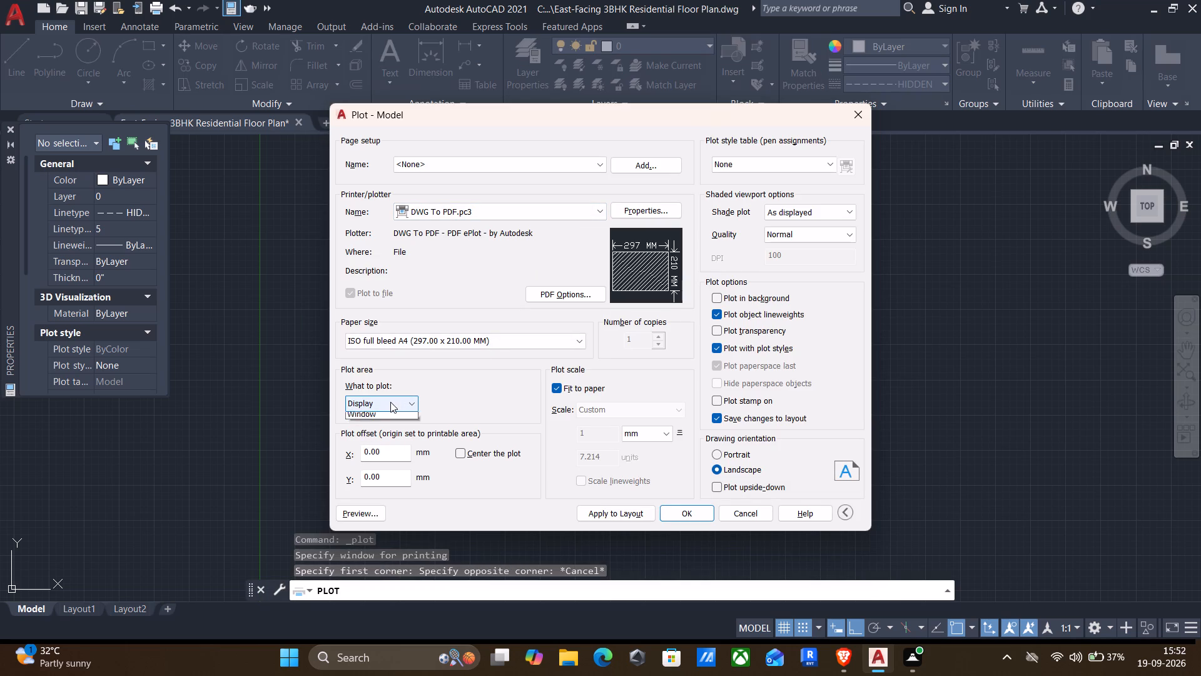
{"action": "left_click", "coordinate": [380, 447]}
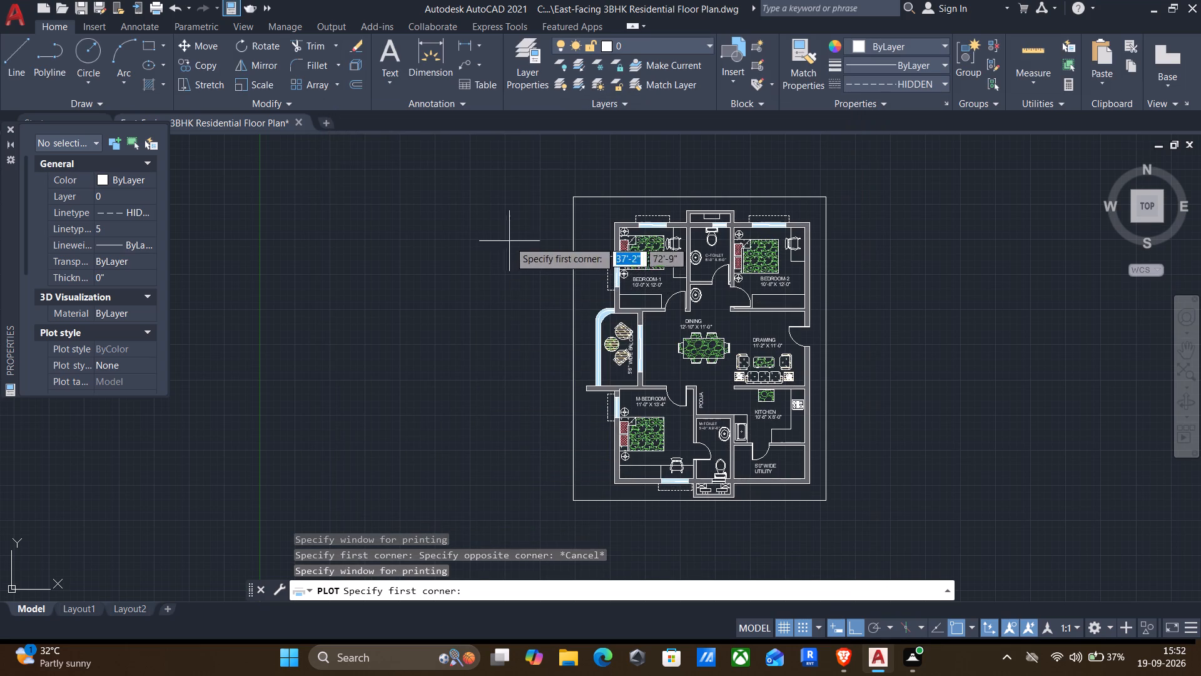
{"action": "left_click", "coordinate": [562, 185]}
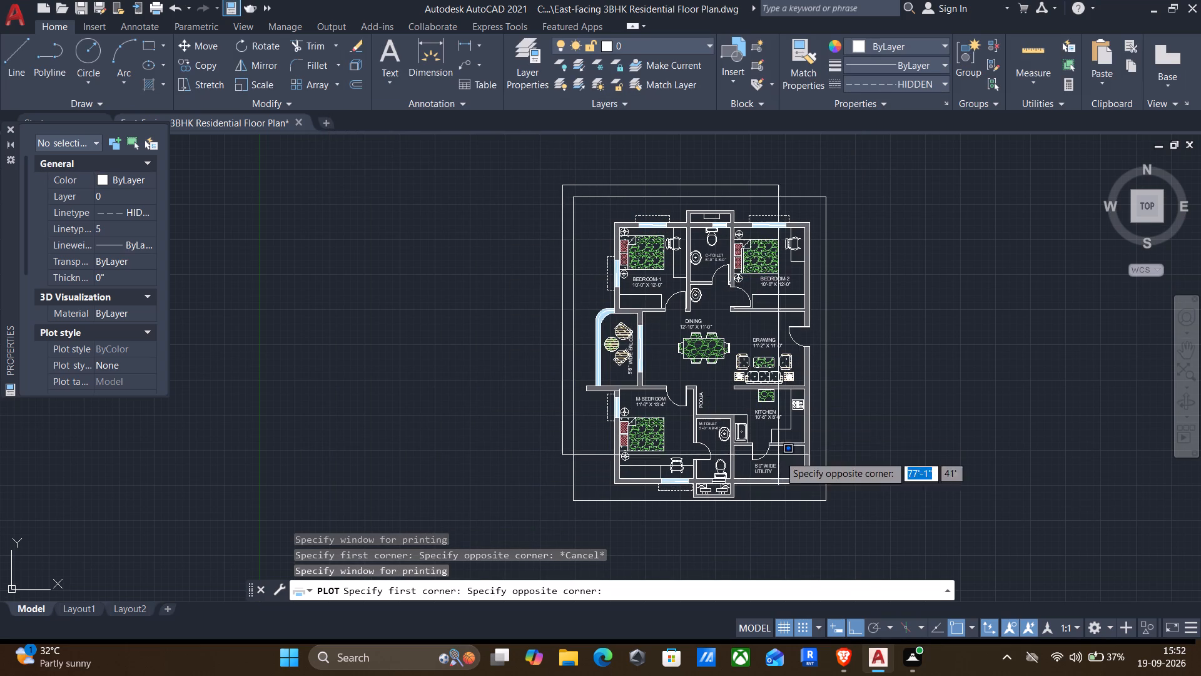
{"action": "left_click", "coordinate": [835, 511]}
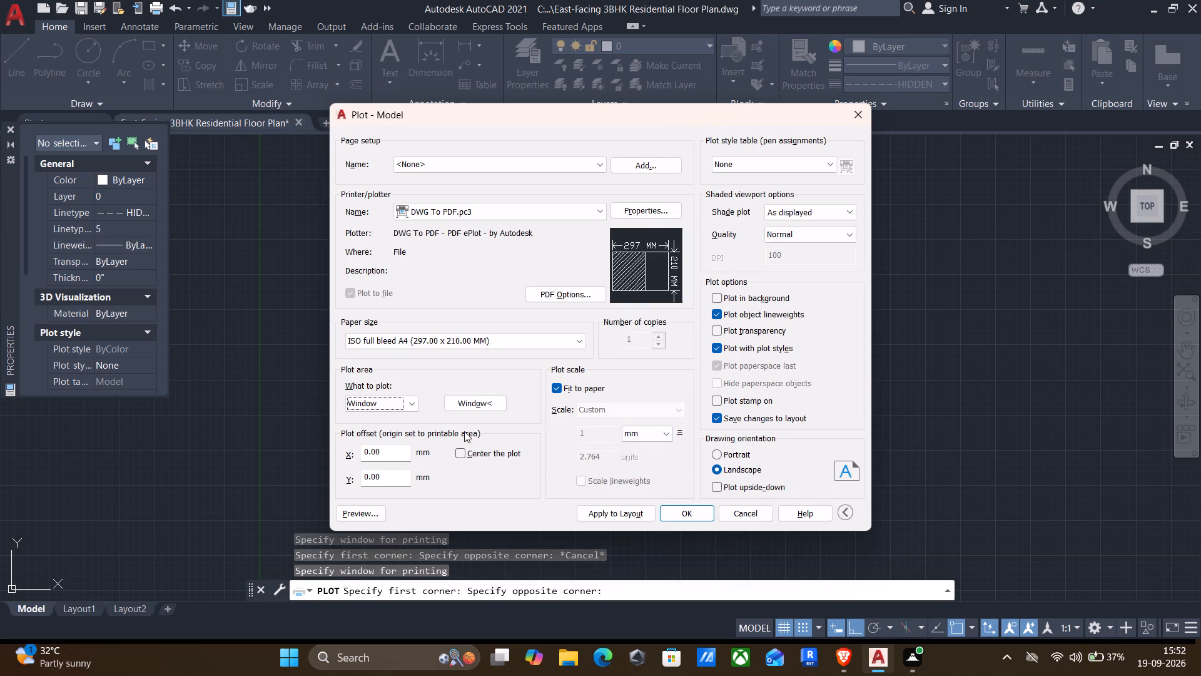
{"action": "left_click", "coordinate": [460, 452]}
{"action": "left_click", "coordinate": [609, 510]}
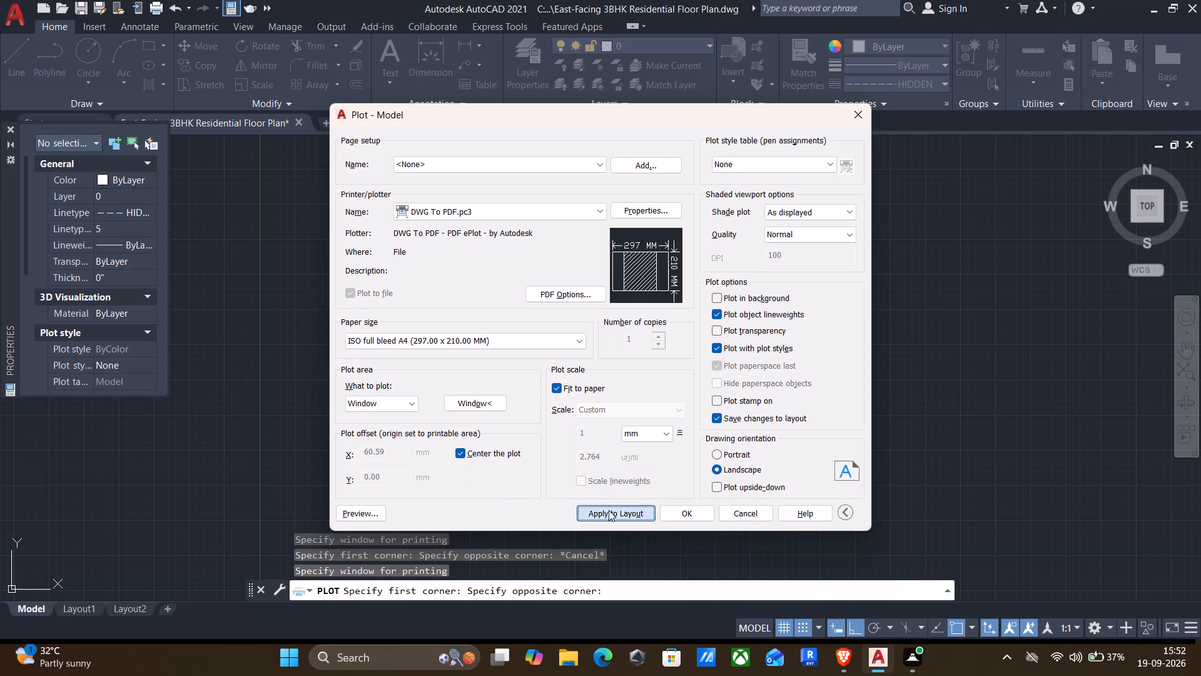
Preview the plot, examine the framed floor plan's rooms, labels and lower edge up close, and close the preview.
{"action": "left_click", "coordinate": [372, 515]}
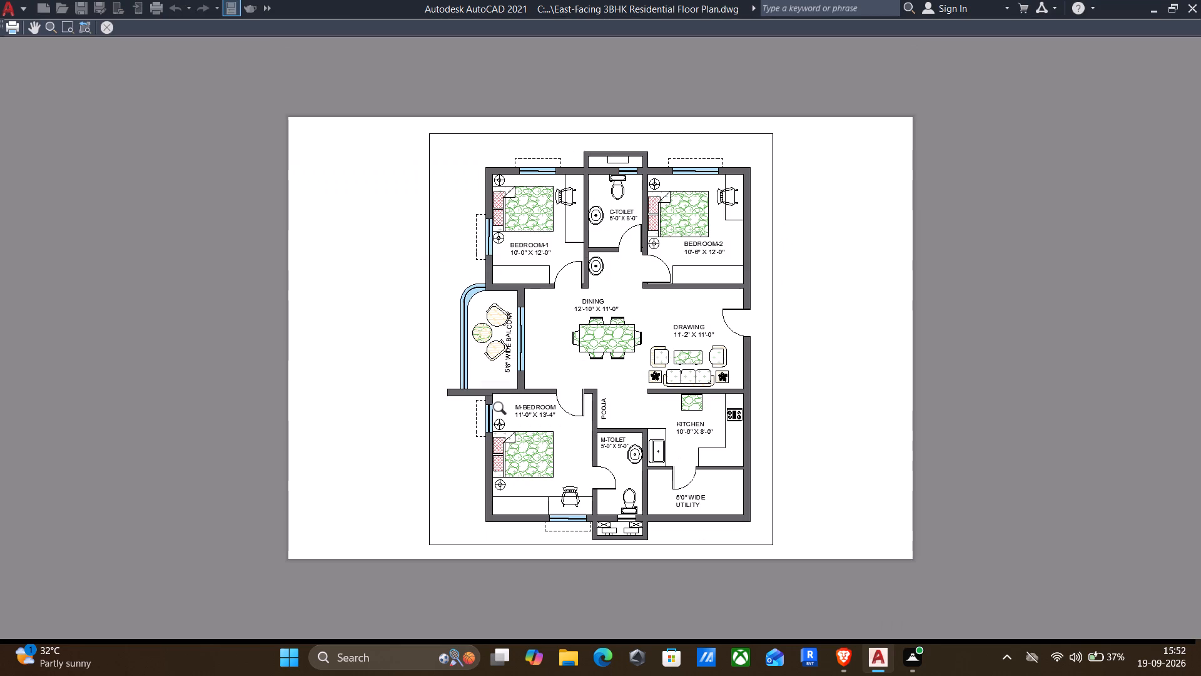
{"action": "scroll", "coordinate": [510, 165], "scroll_direction": "up", "scroll_amount": 1}
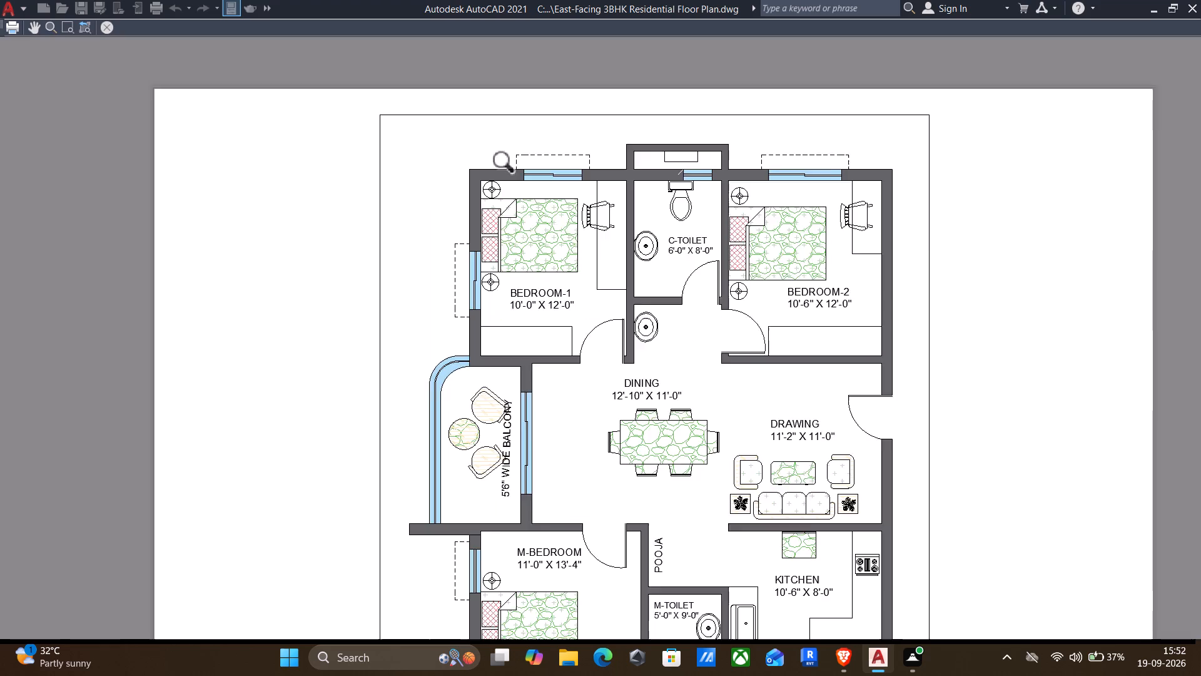
{"action": "scroll", "coordinate": [510, 165], "scroll_direction": "up", "scroll_amount": 2}
{"action": "scroll", "coordinate": [632, 359], "scroll_direction": "down", "scroll_amount": 1}
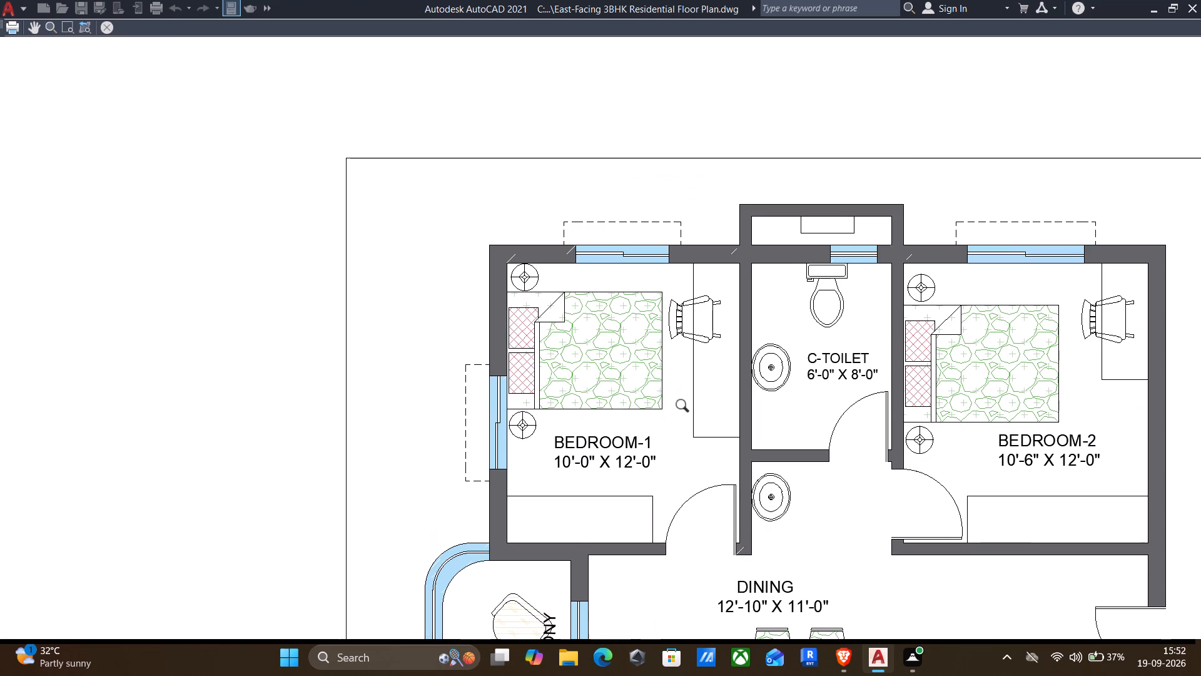
{"action": "middle_click_drag", "start_coordinate": [689, 416], "coordinate": [637, 321]}
{"action": "scroll", "coordinate": [642, 300], "scroll_direction": "down", "scroll_amount": 1}
{"action": "middle_click_drag", "start_coordinate": [667, 357], "coordinate": [660, 350]}
{"action": "middle_click_drag", "start_coordinate": [679, 433], "coordinate": [639, 326]}
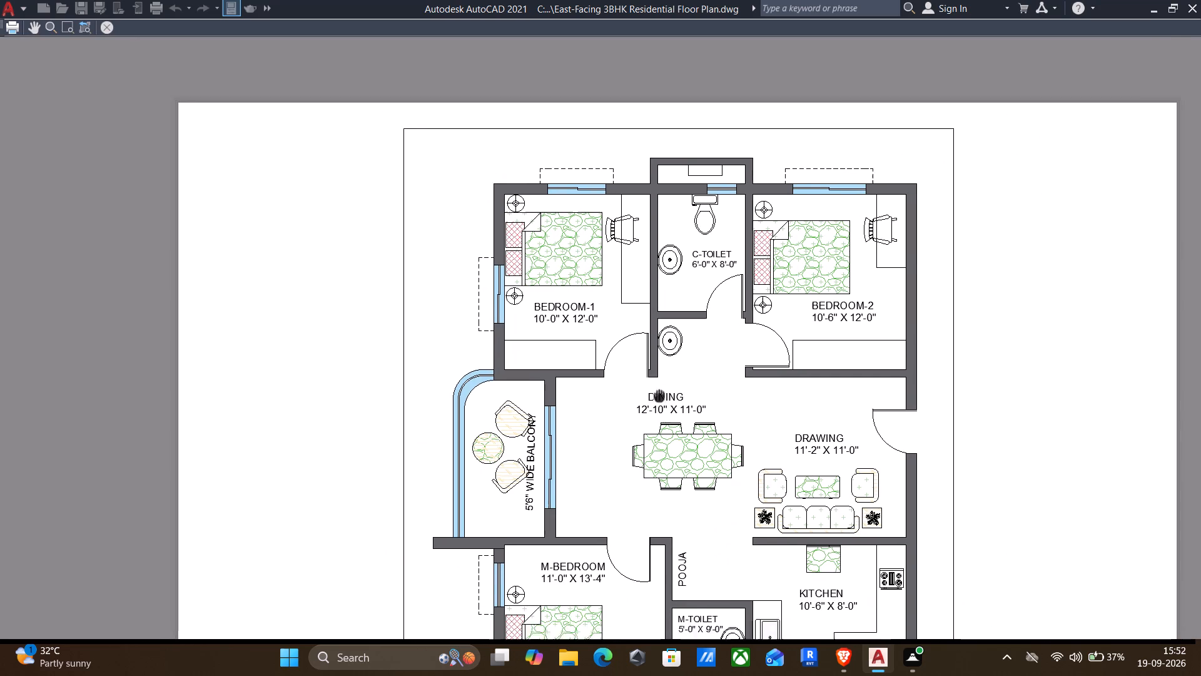
{"action": "middle_click_drag", "start_coordinate": [639, 326], "coordinate": [613, 252]}
{"action": "middle_click_drag", "start_coordinate": [626, 298], "coordinate": [648, 364]}
{"action": "middle_click_drag", "start_coordinate": [669, 345], "coordinate": [621, 246]}
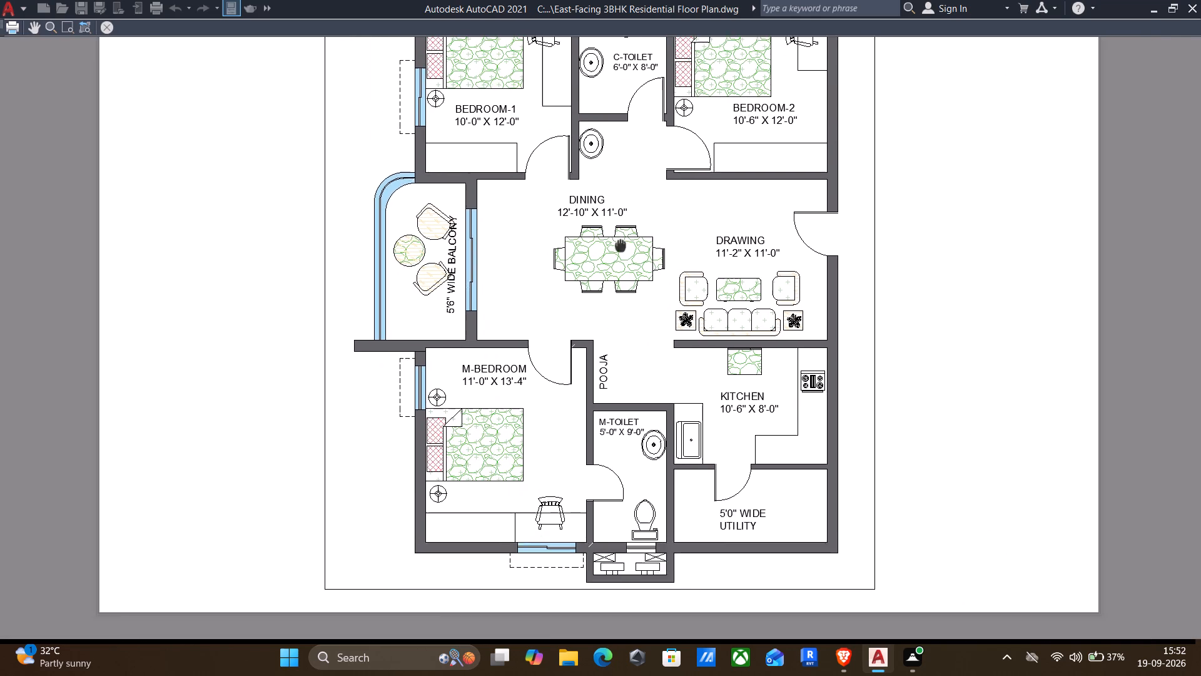
{"action": "middle_click_drag", "start_coordinate": [621, 246], "coordinate": [621, 245]}
{"action": "scroll", "coordinate": [624, 261], "scroll_direction": "down", "scroll_amount": 1}
{"action": "middle_click_drag", "start_coordinate": [632, 286], "coordinate": [644, 307]}
{"action": "scroll", "coordinate": [643, 534], "scroll_direction": "up", "scroll_amount": 3}
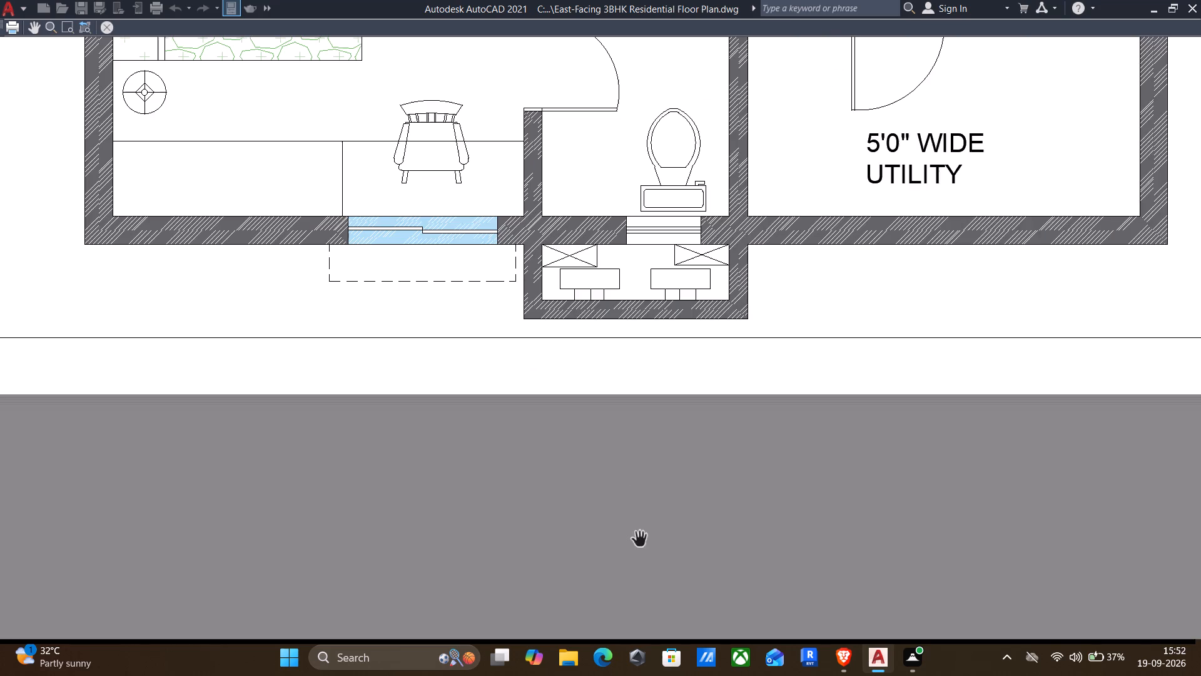
{"action": "middle_click_drag", "start_coordinate": [622, 335], "coordinate": [613, 448]}
{"action": "scroll", "coordinate": [574, 322], "scroll_direction": "down", "scroll_amount": 2}
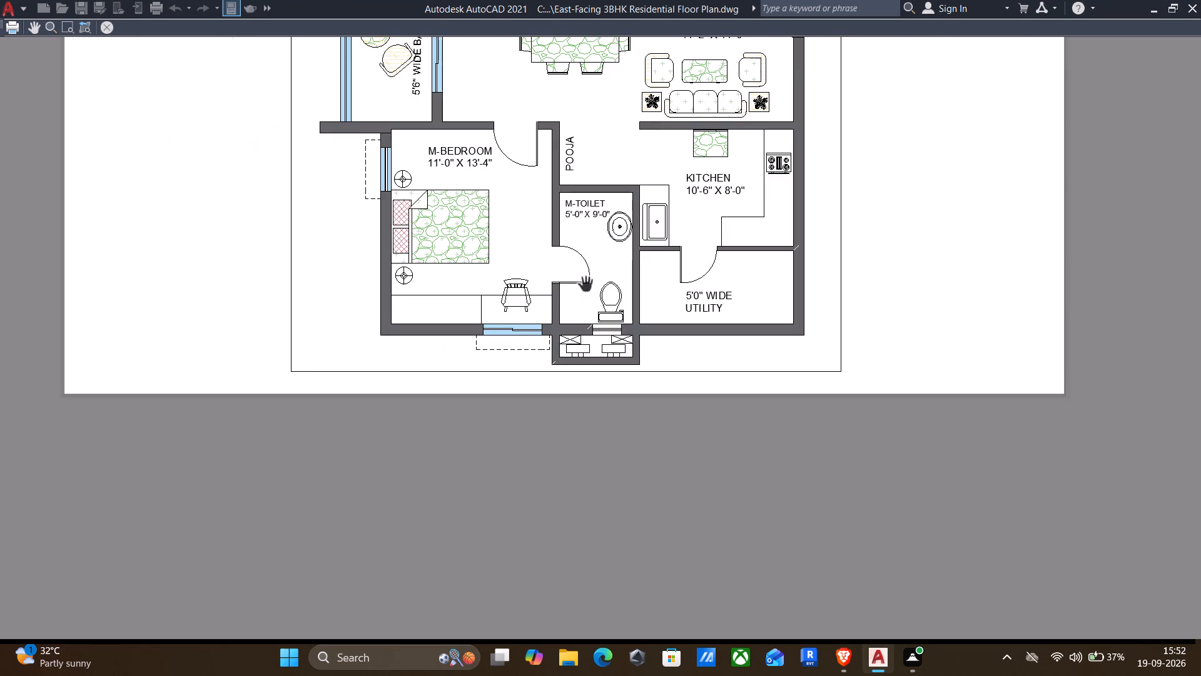
{"action": "middle_click_drag", "start_coordinate": [587, 268], "coordinate": [648, 488]}
{"action": "scroll", "coordinate": [671, 399], "scroll_direction": "down", "scroll_amount": 1}
{"action": "middle_click_drag", "start_coordinate": [676, 339], "coordinate": [682, 374]}
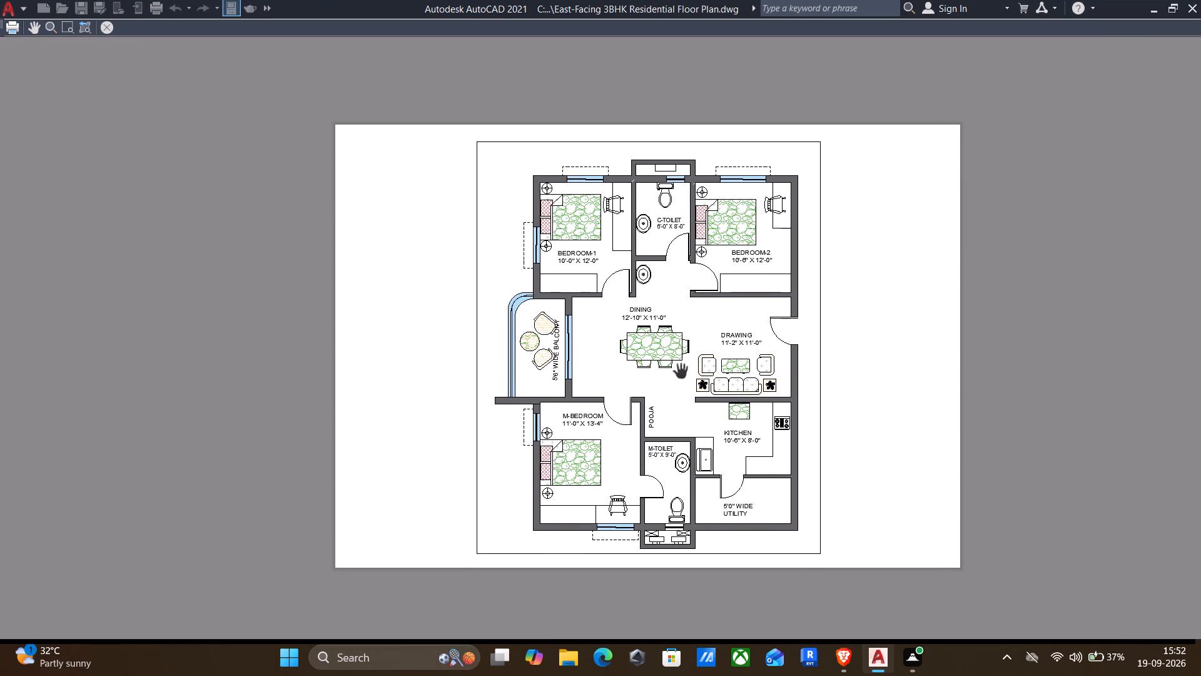
{"action": "left_click", "coordinate": [102, 28]}
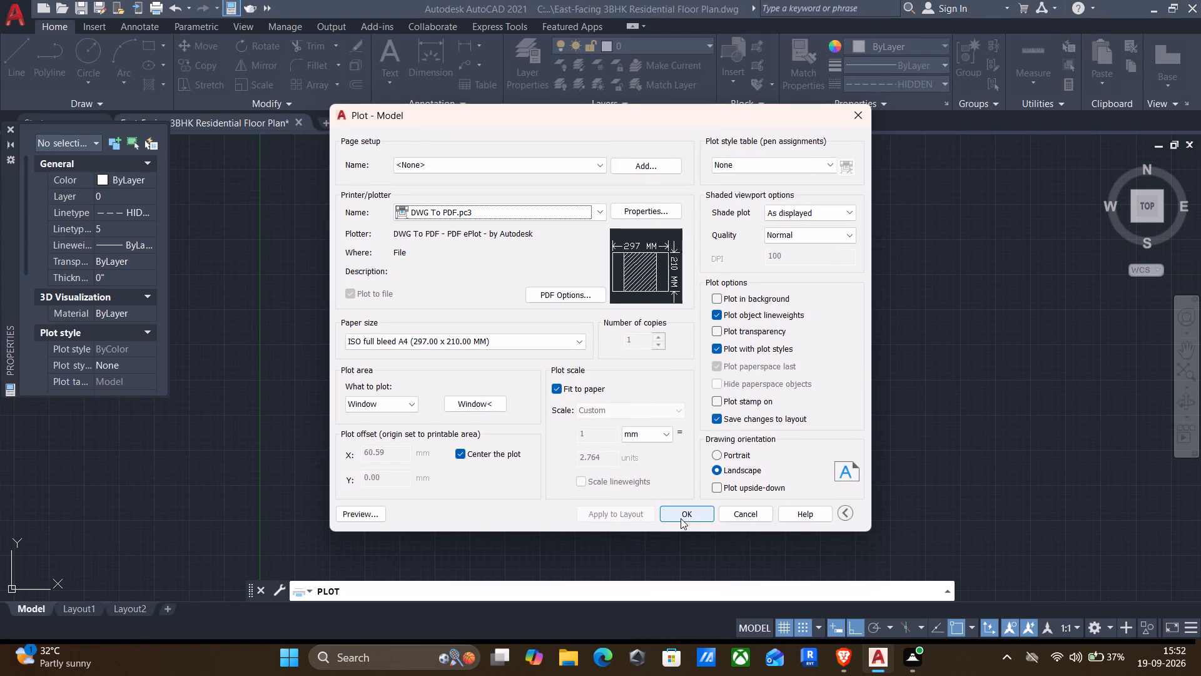
Plot the drawing to a PDF saved in Documents as East-Facing 3BHK Residential Floor Plan-Model.pdf.
{"action": "left_click", "coordinate": [681, 518]}
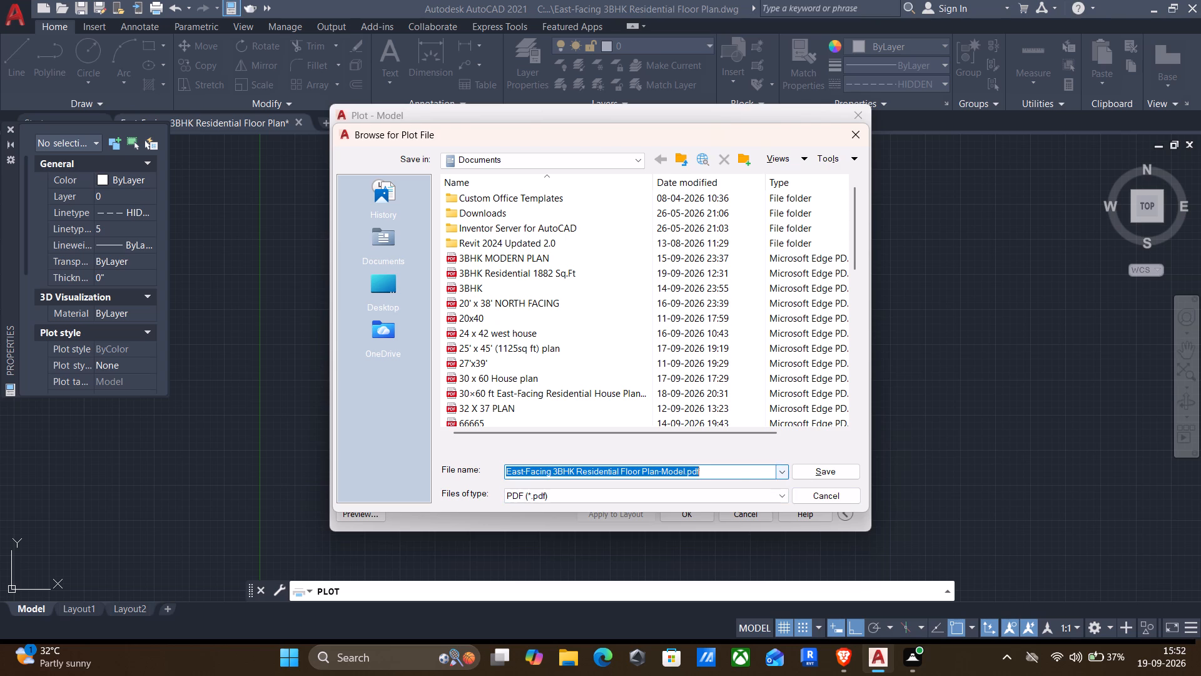
{"action": "left_click", "coordinate": [744, 473]}
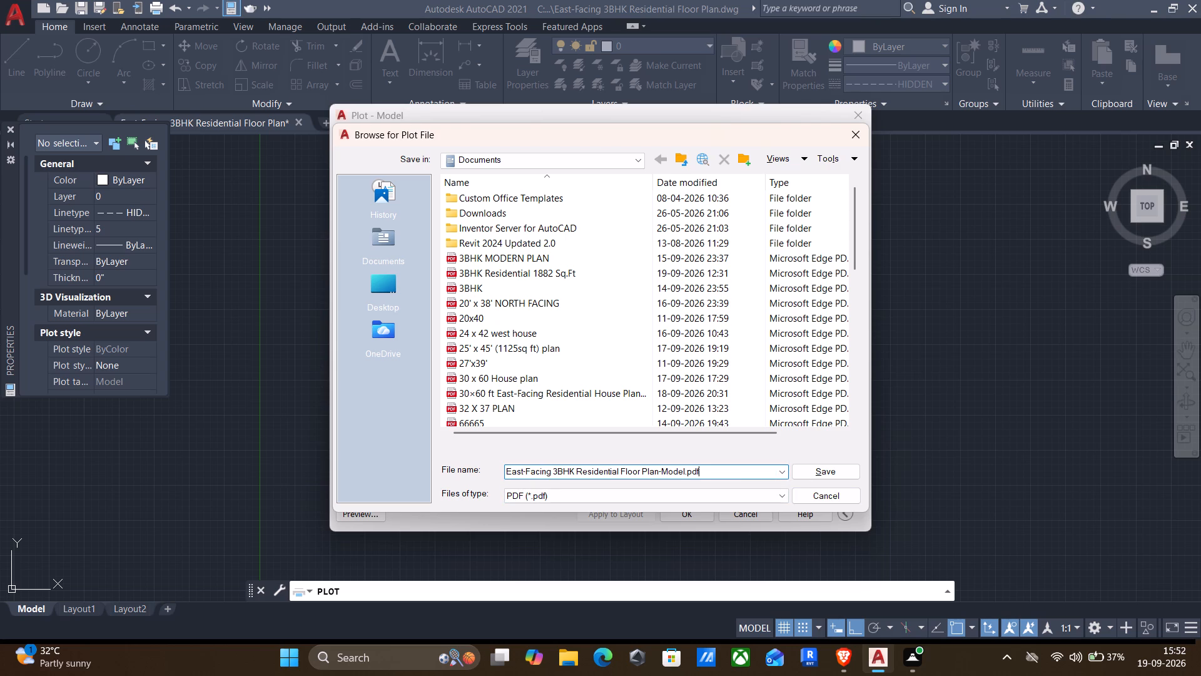
{"action": "left_click", "coordinate": [846, 469]}
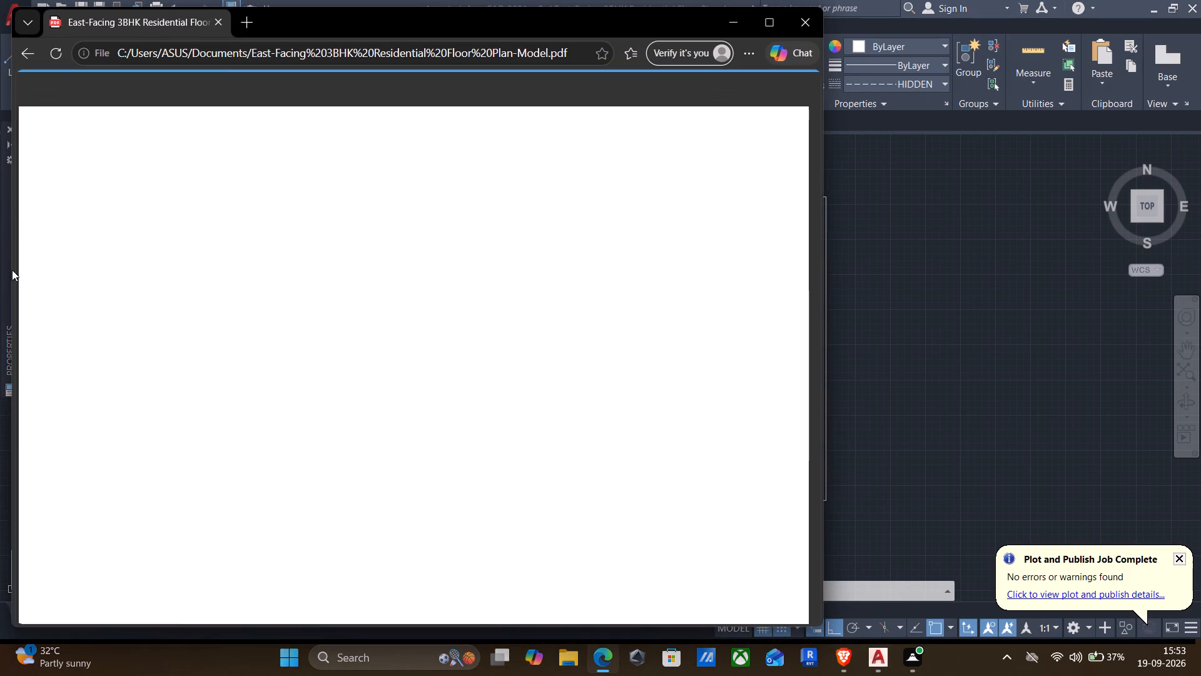
Examine the plotted PDF enlarged in Microsoft Edge from the bedrooms down to the utility, and return to the AutoCAD drawing.
{"action": "scroll", "coordinate": [475, 413], "scroll_direction": "up", "scroll_amount": 8}
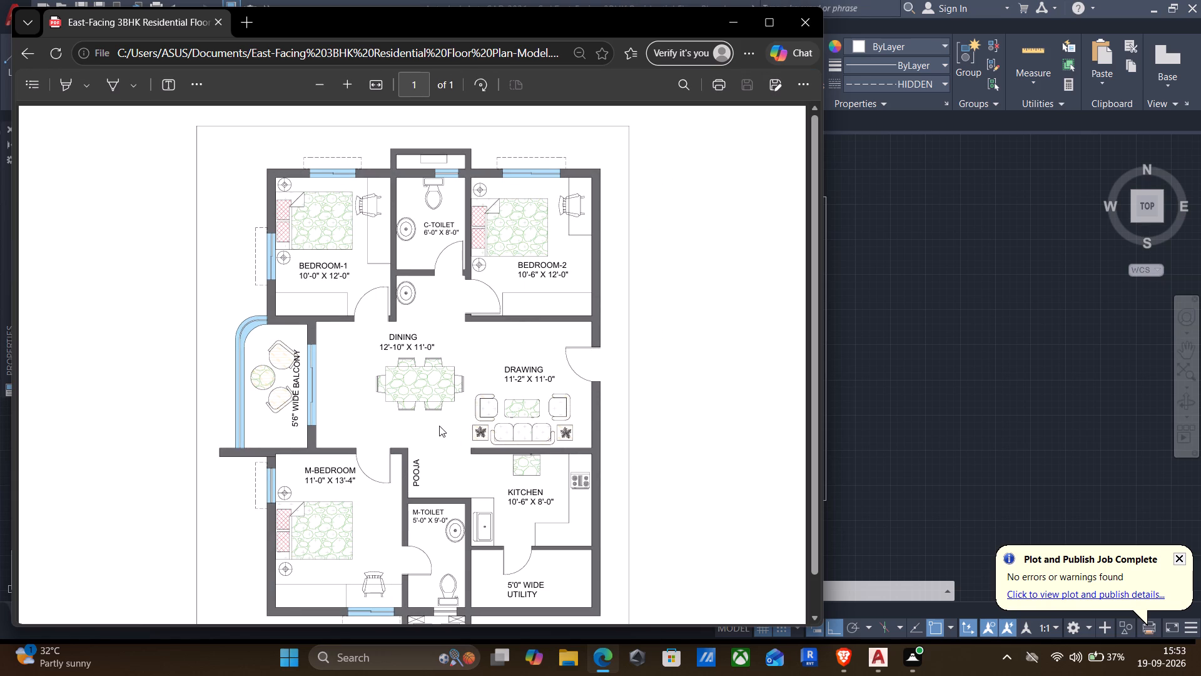
{"action": "double_click", "coordinate": [355, 83]}
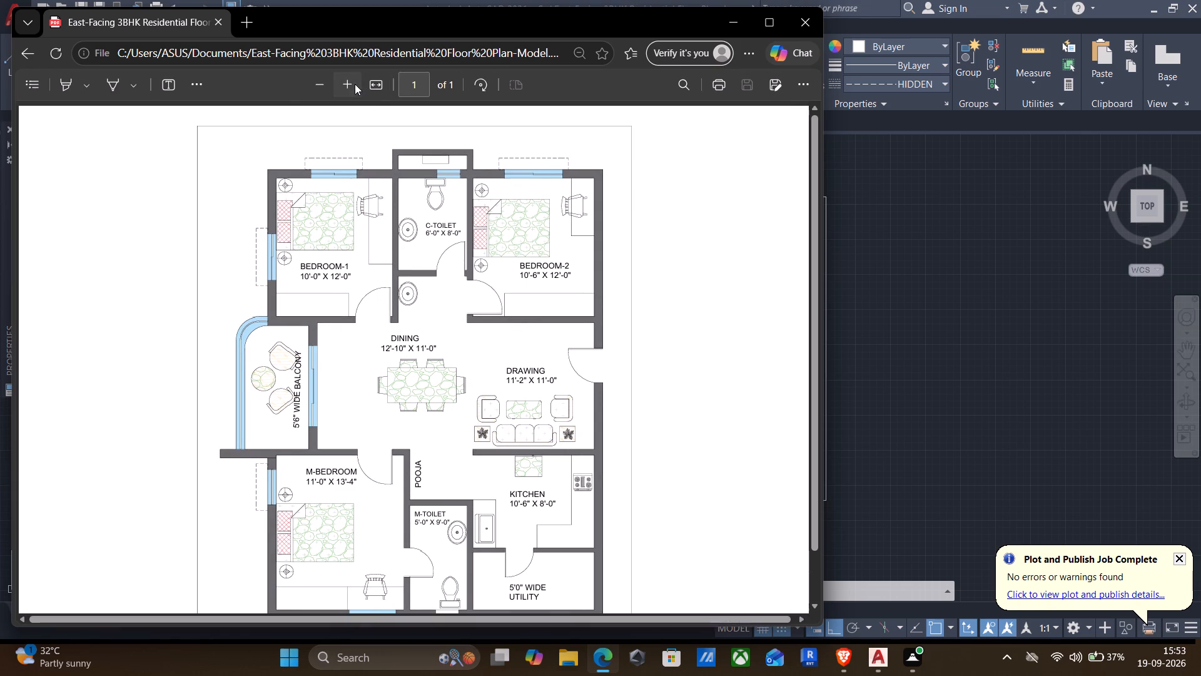
{"action": "left_click", "coordinate": [355, 84]}
{"action": "scroll", "coordinate": [517, 314], "scroll_direction": "down", "scroll_amount": 6}
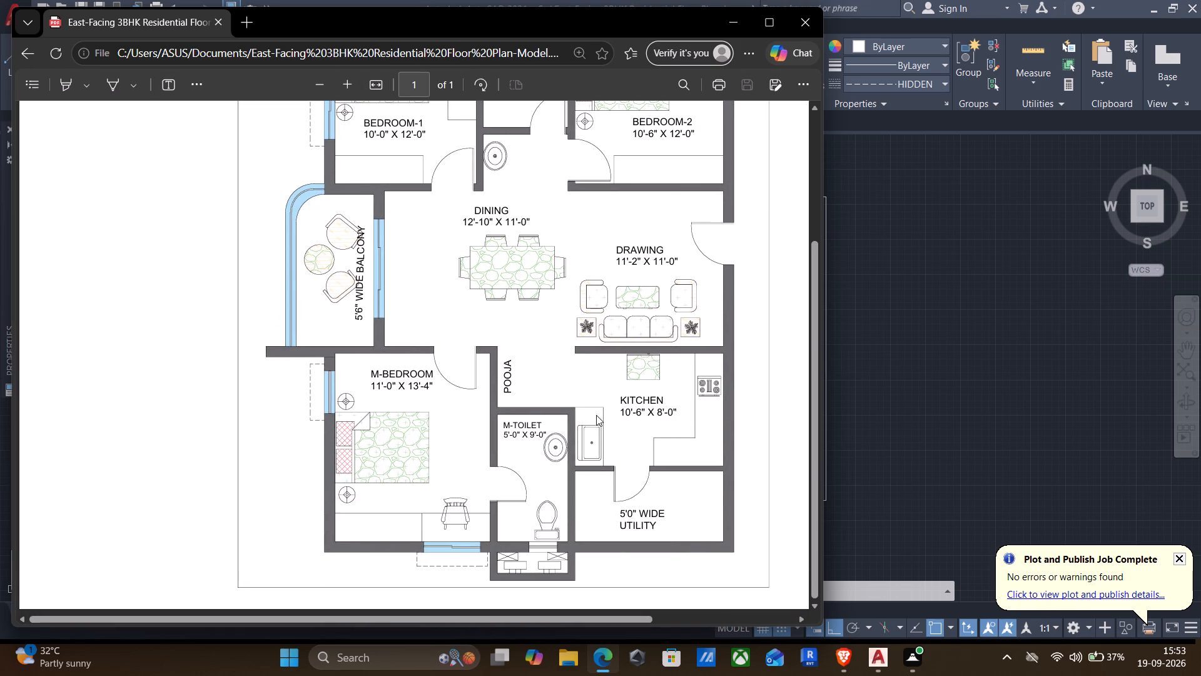
{"action": "scroll", "coordinate": [596, 421], "scroll_direction": "up", "scroll_amount": 4}
{"action": "scroll", "coordinate": [593, 434], "scroll_direction": "down", "scroll_amount": 5}
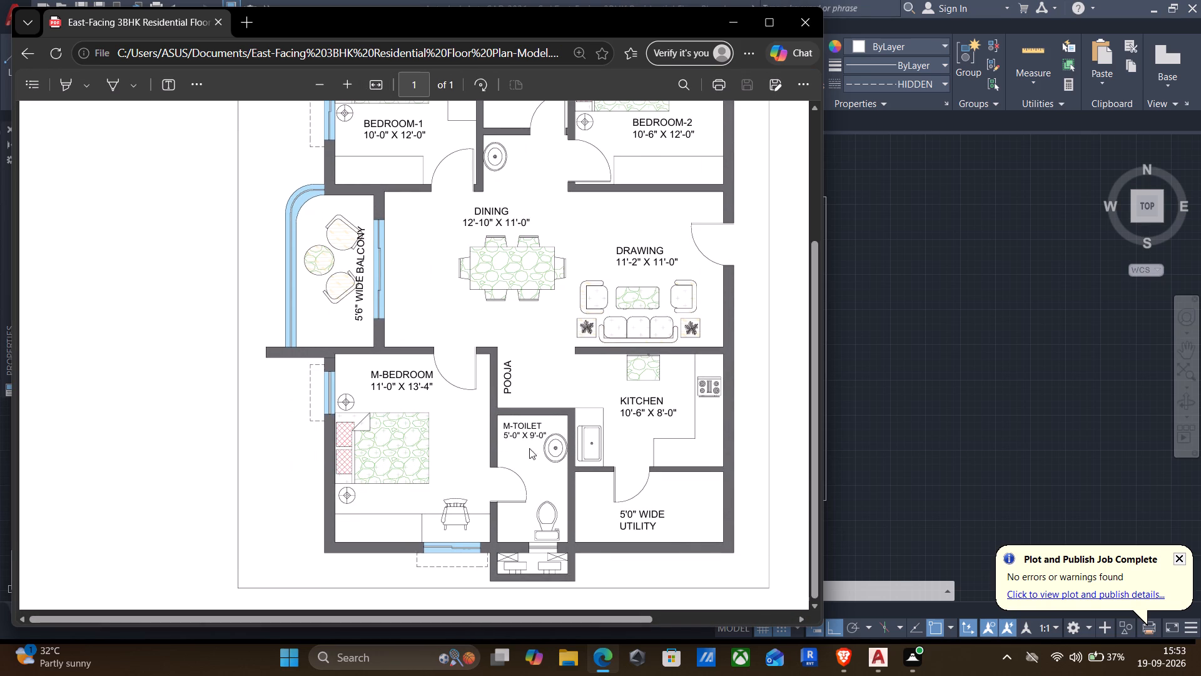
{"action": "scroll", "coordinate": [555, 384], "scroll_direction": "up", "scroll_amount": 3}
{"action": "scroll", "coordinate": [564, 405], "scroll_direction": "down", "scroll_amount": 2}
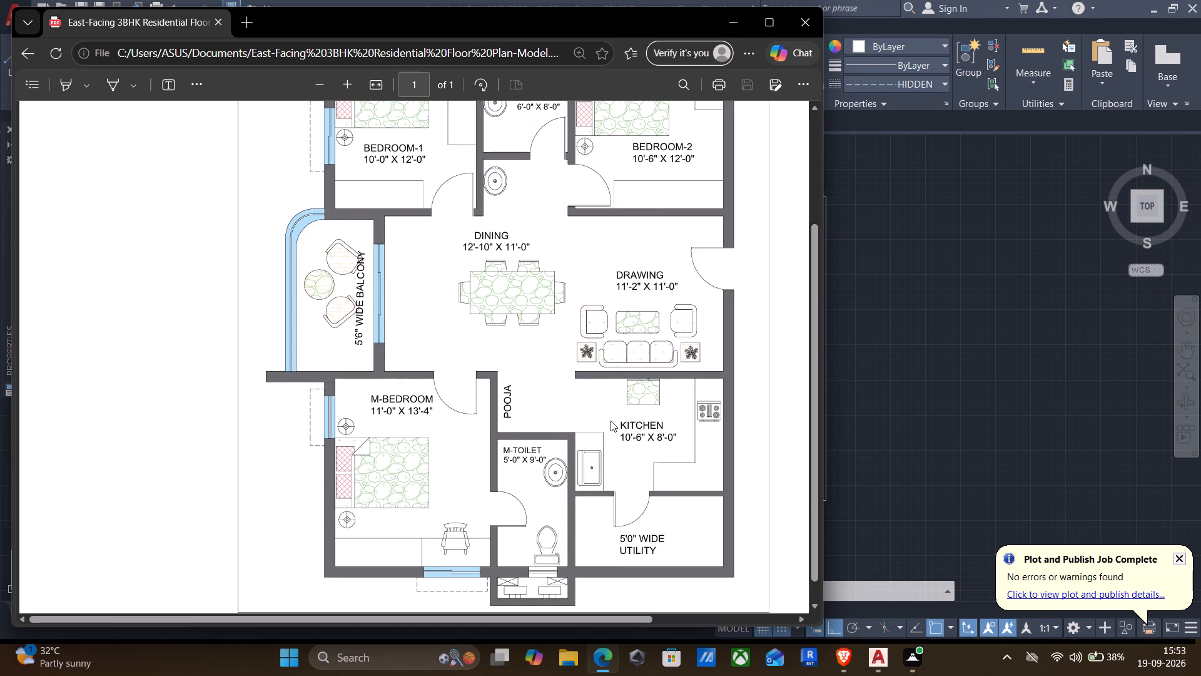
{"action": "scroll", "coordinate": [611, 421], "scroll_direction": "up", "scroll_amount": 1}
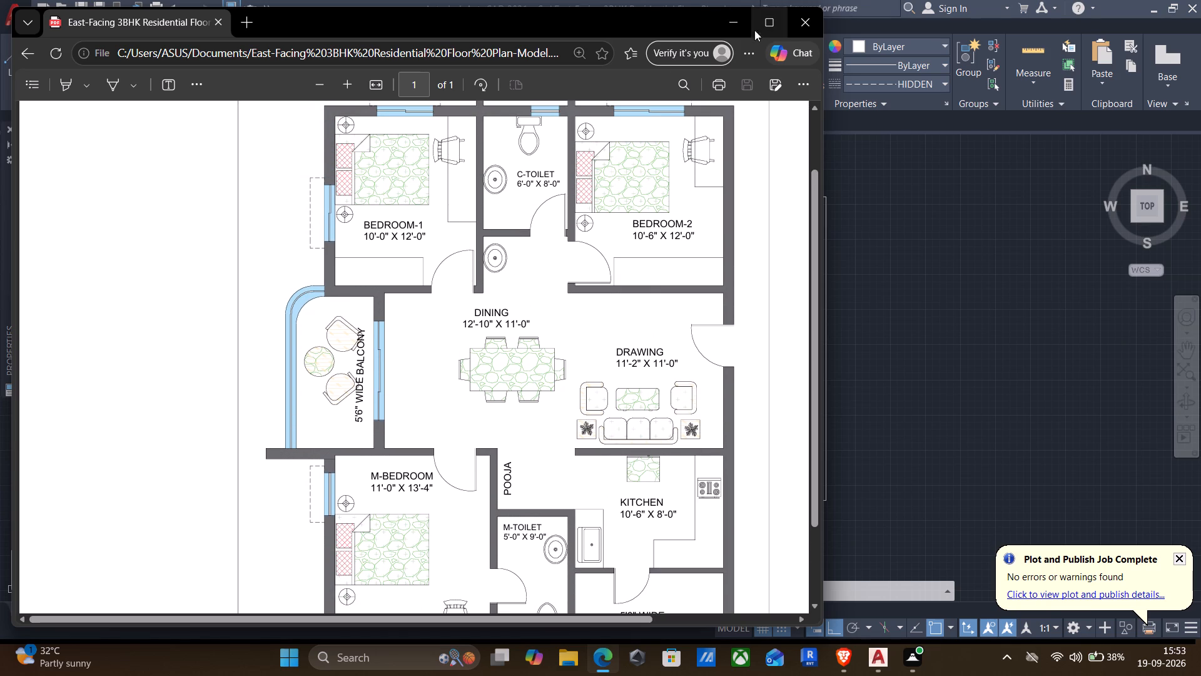
{"action": "left_click", "coordinate": [740, 27]}
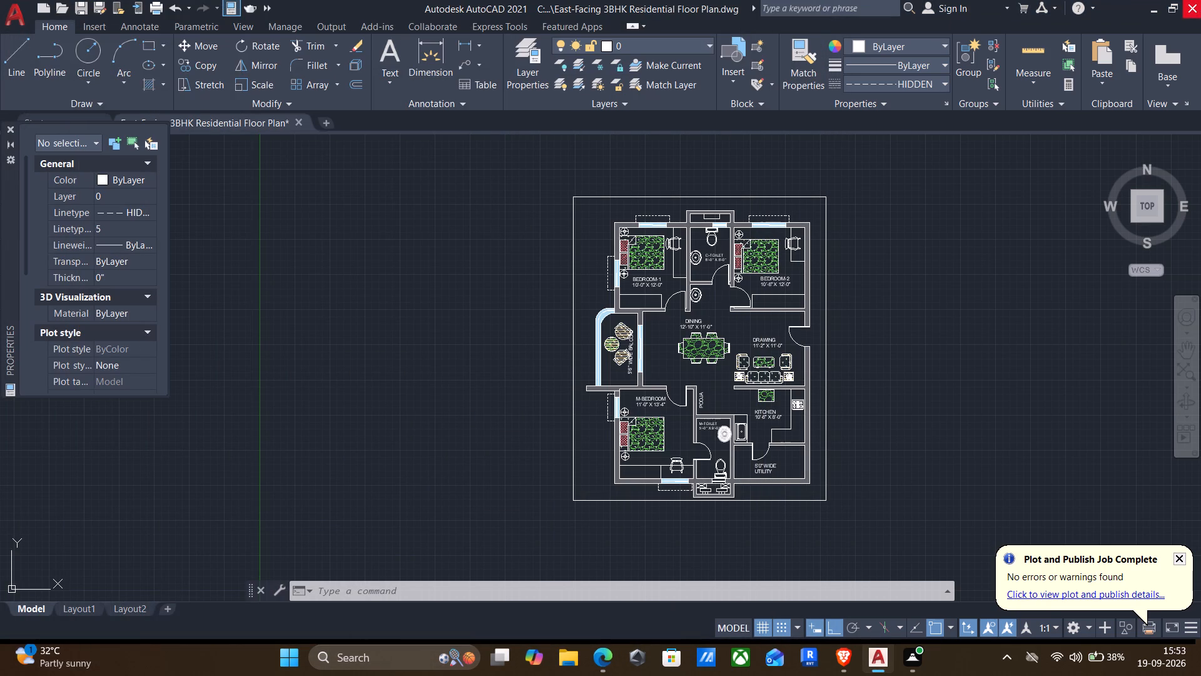